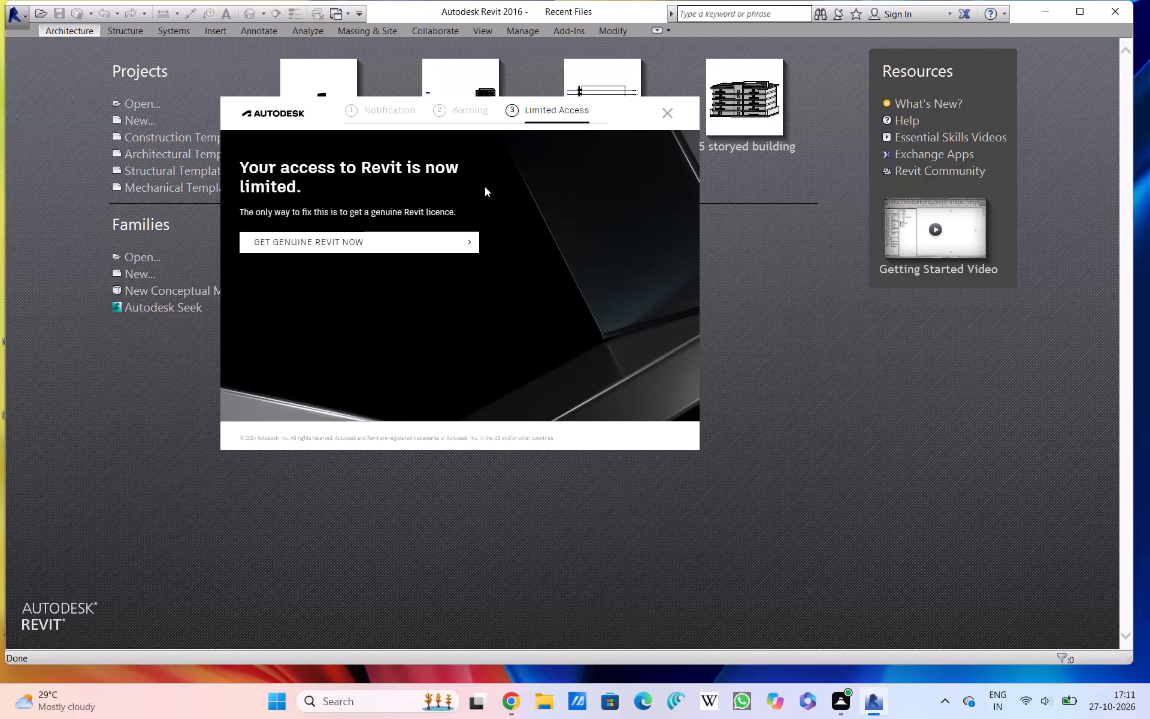
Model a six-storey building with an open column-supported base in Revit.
Dismiss the Autodesk limited-access licence notification covering the start page.
left_click(666, 110)
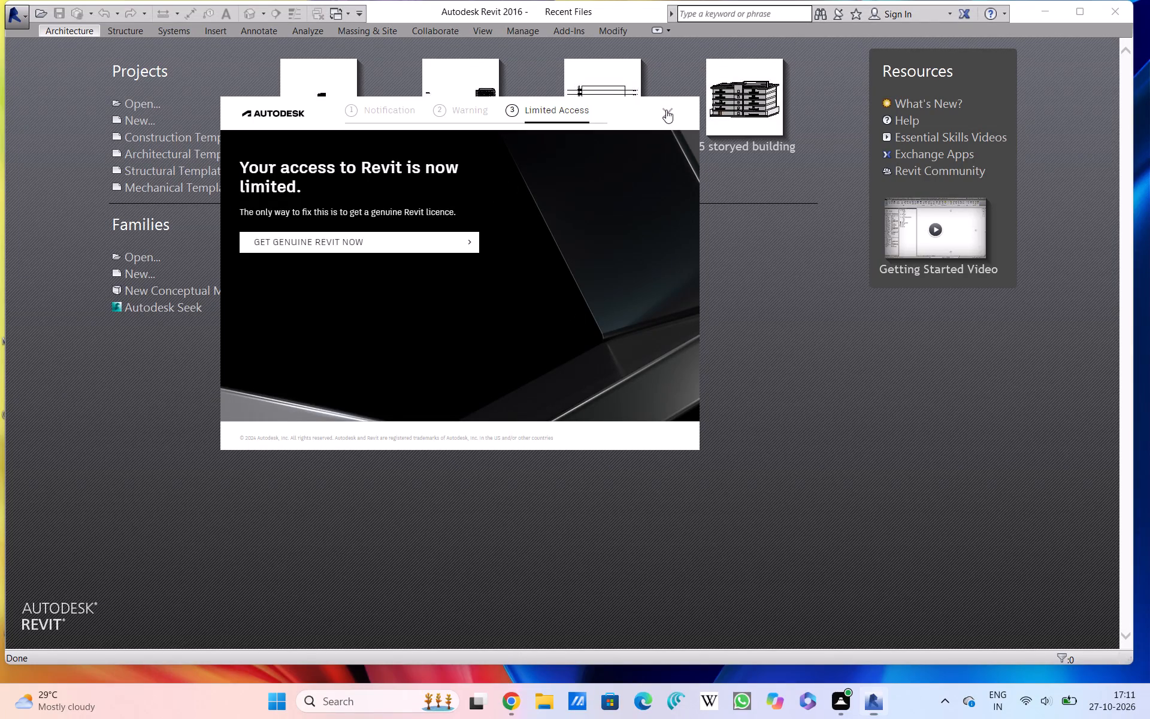
left_click(666, 110)
left_click(666, 110)
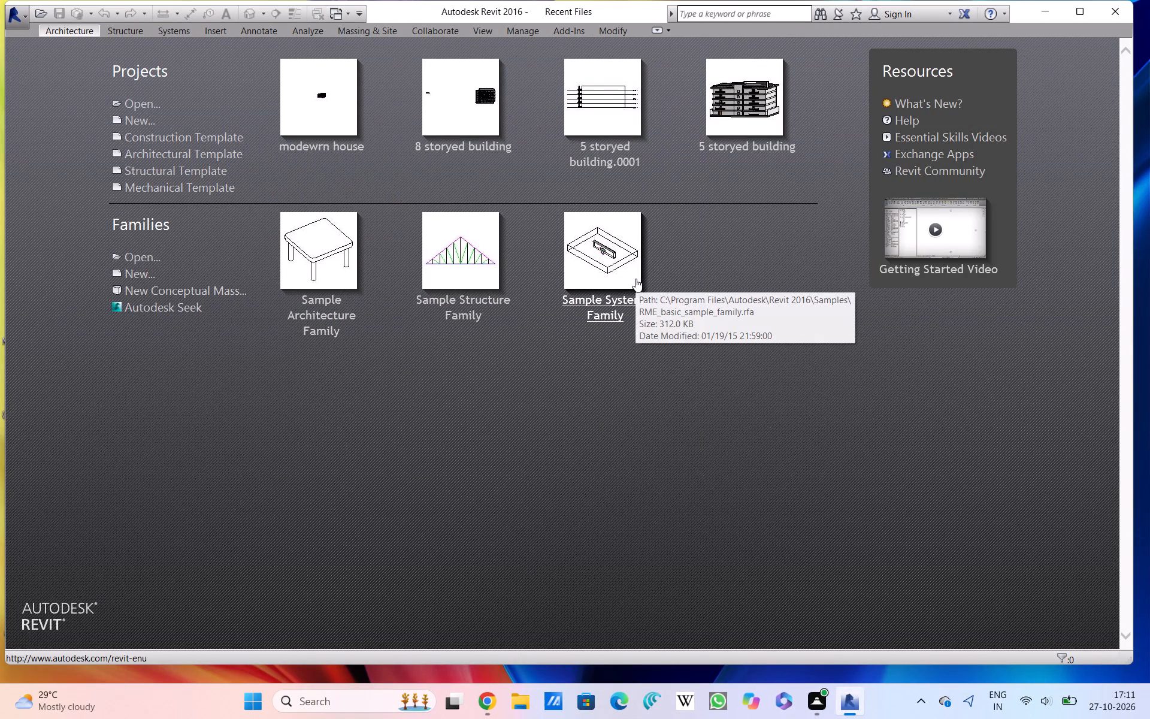
Create a new project based on the Architectural Template.
double_click(158, 122)
double_click(137, 120)
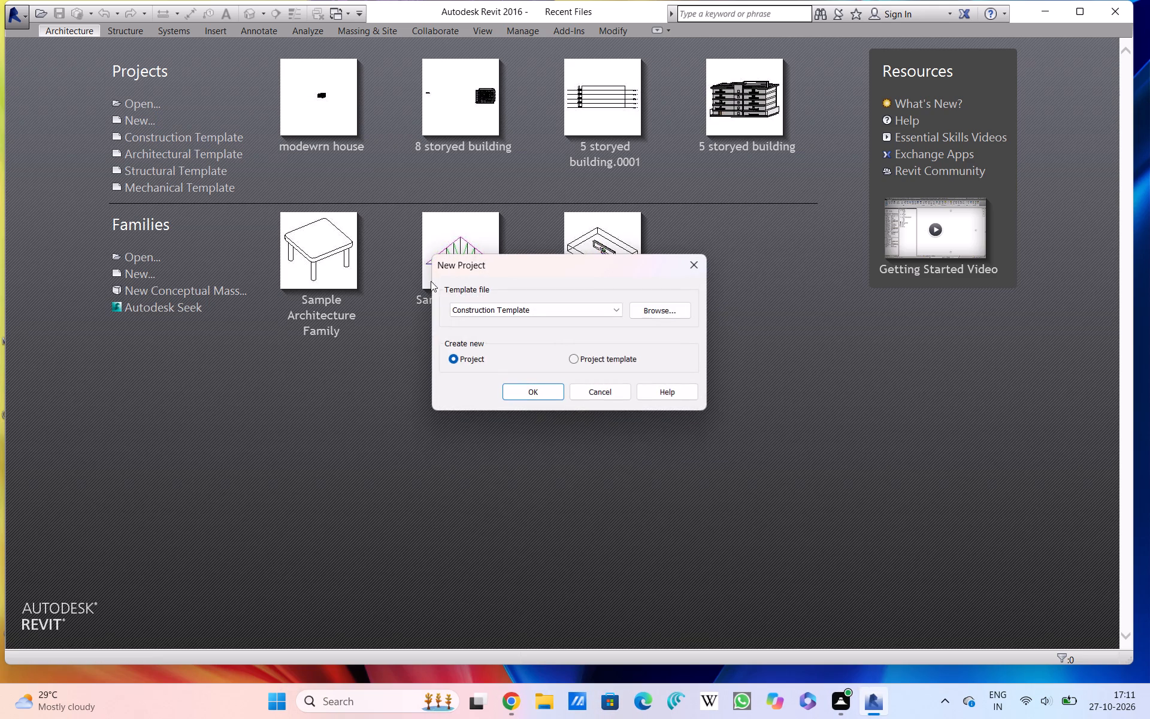
left_click(536, 310)
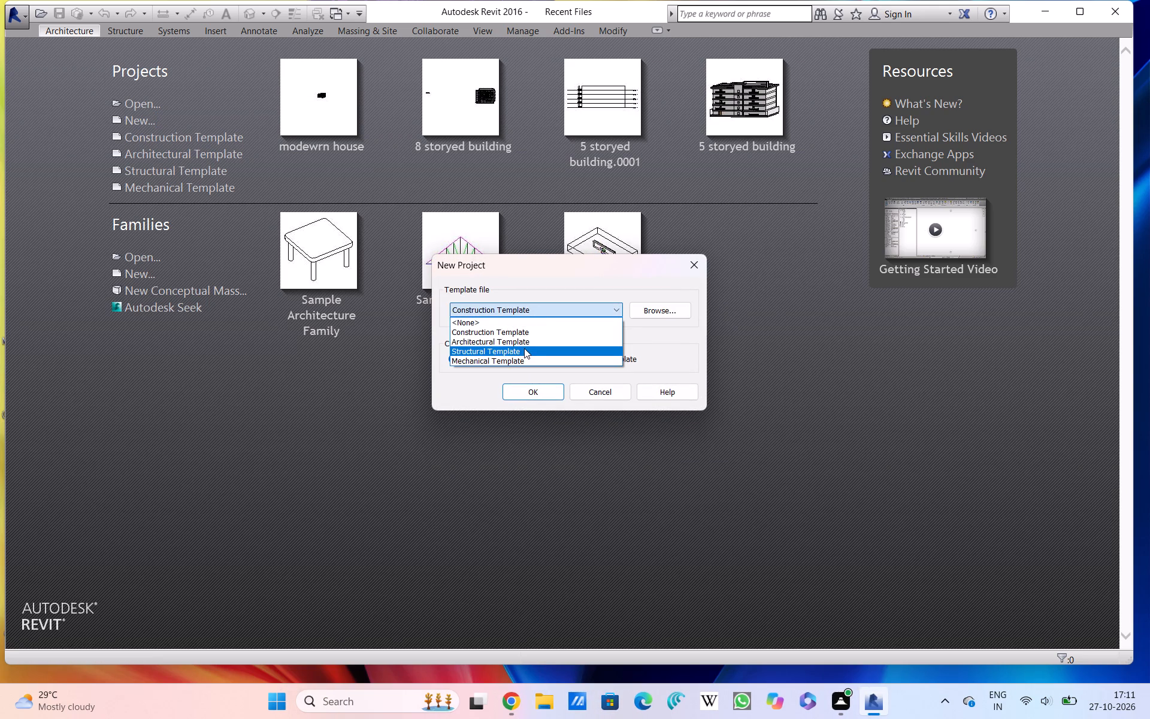
left_click(529, 341)
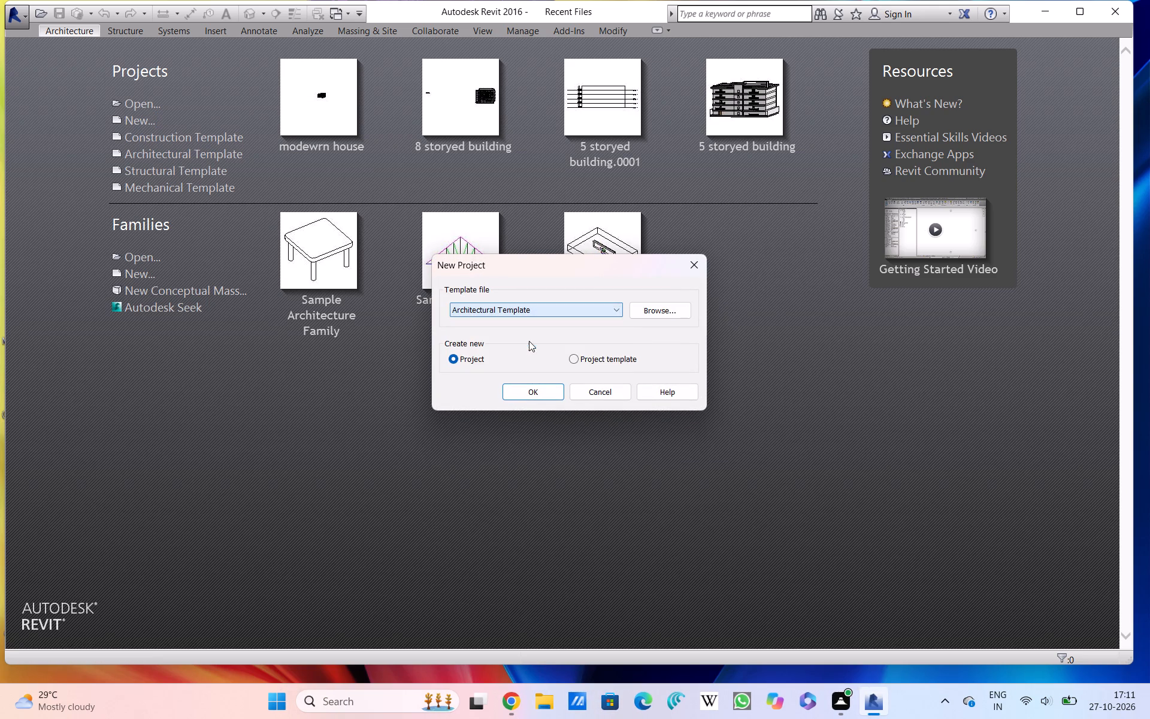
left_click(528, 398)
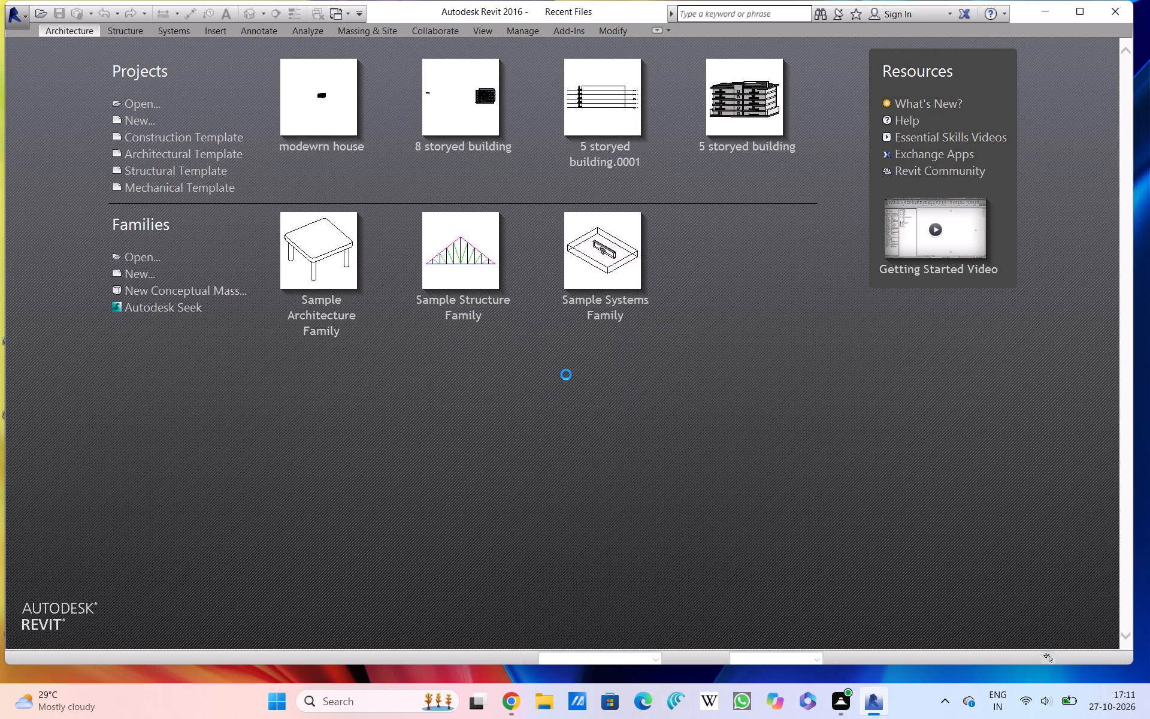
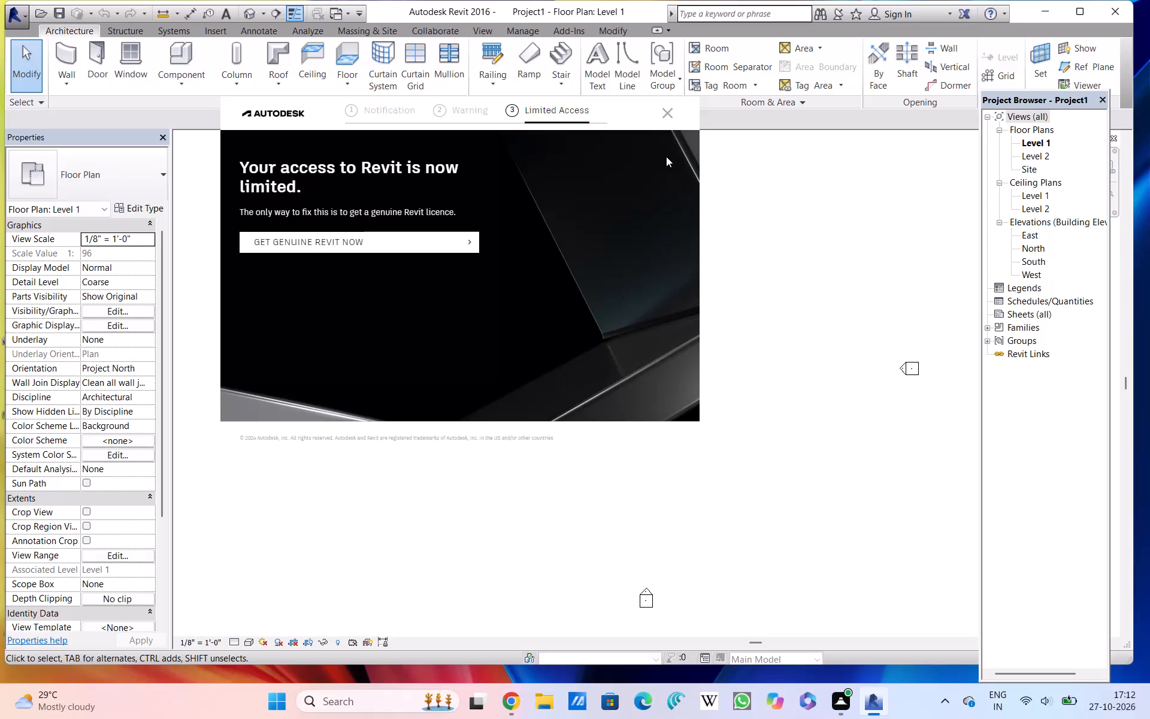
Dismiss the Autodesk limited-access notification covering the Level 1 floor plan.
left_click(673, 119)
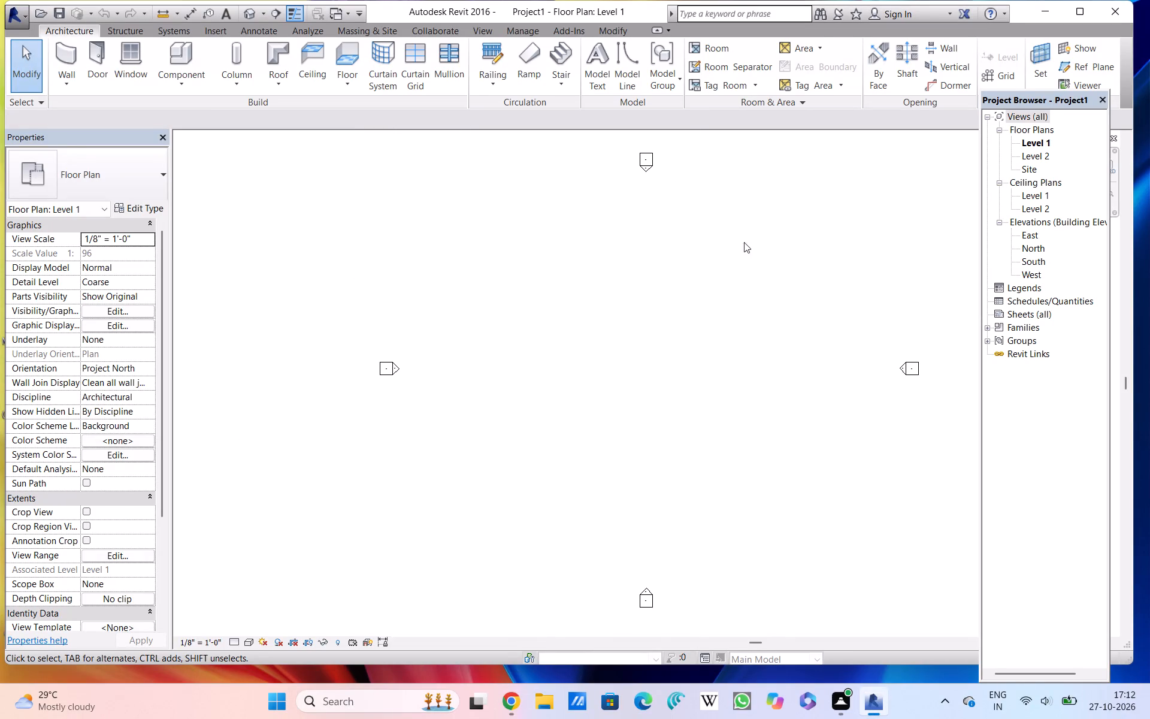
left_click_drag(639, 328, 571, 350)
left_click(571, 350)
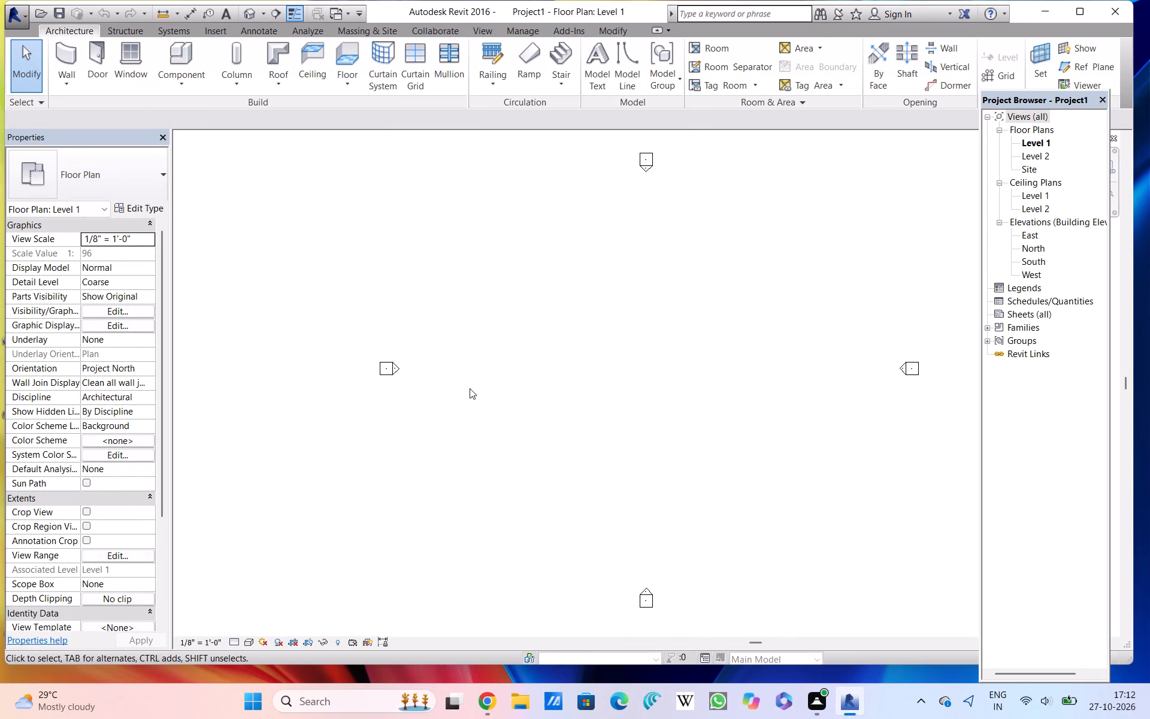
Create a Generic - 12" floor on Level 1 with a rectangular boundary about 104' by 96' between the elevation markers.
left_click(346, 55)
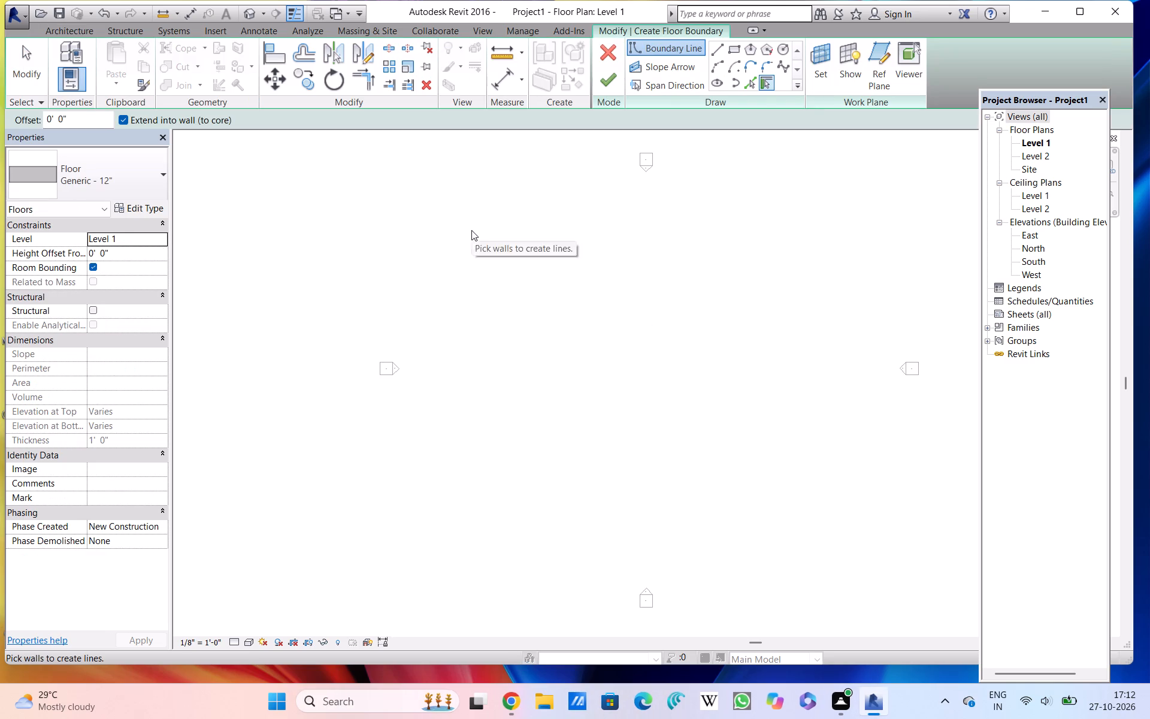
left_click(736, 53)
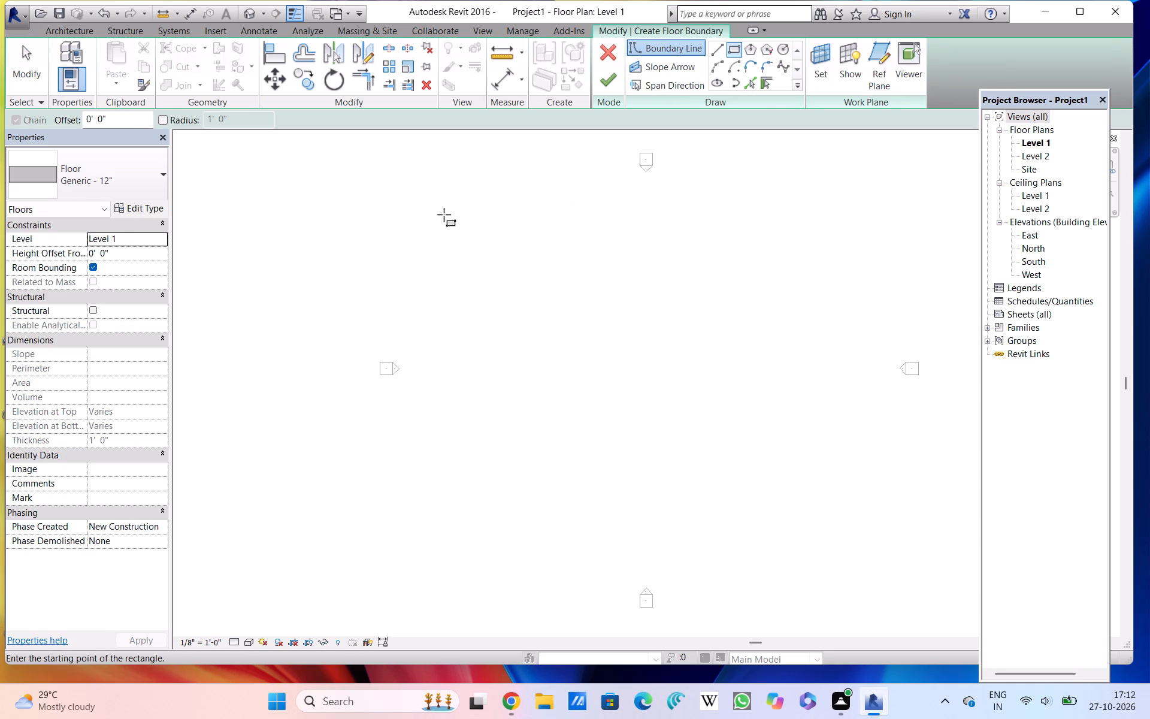
left_click_drag(452, 225, 665, 394)
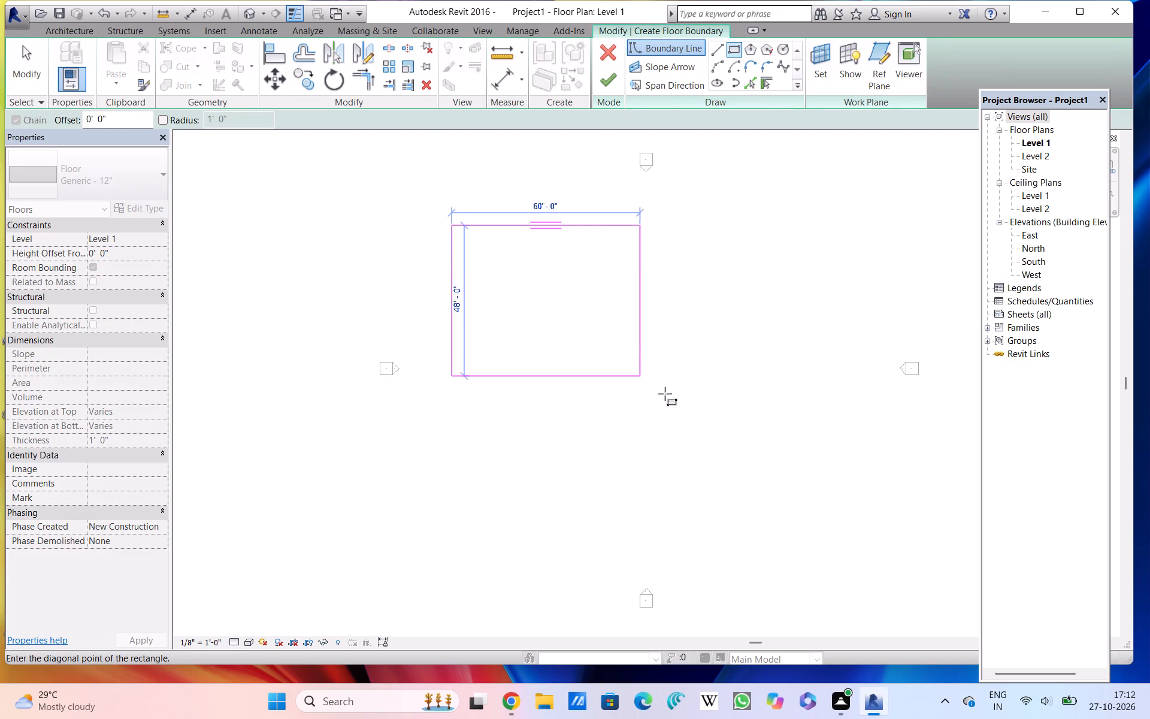
left_click_drag(665, 394, 757, 478)
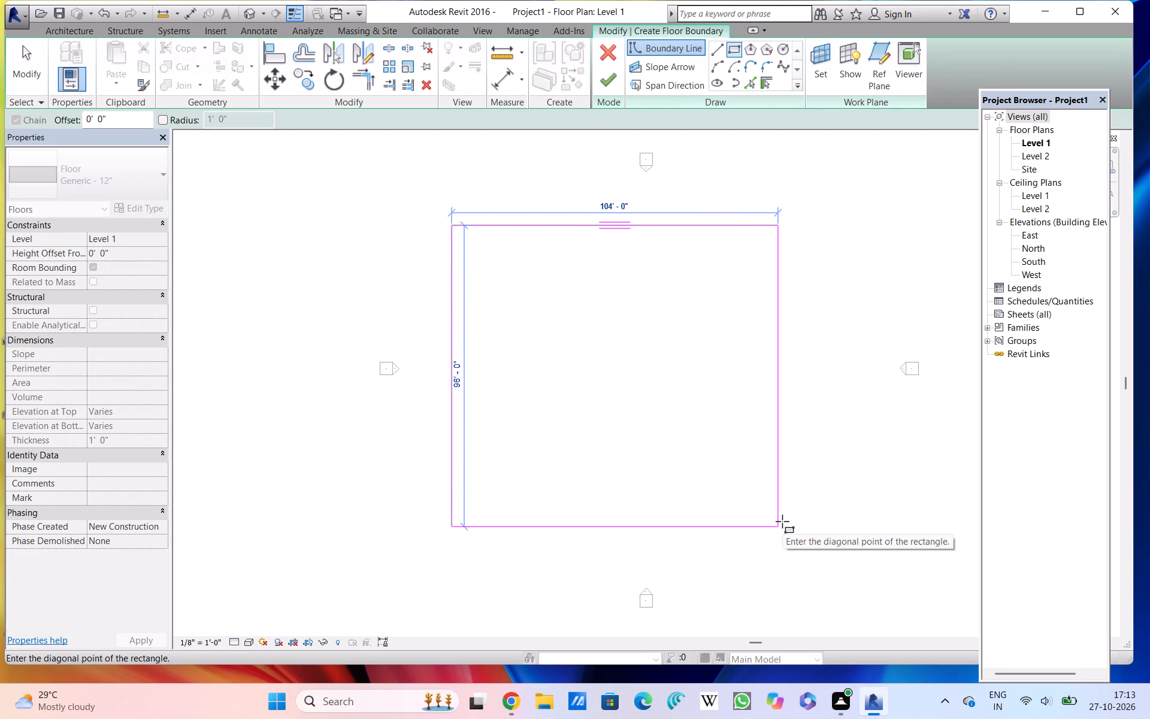
left_click(782, 521)
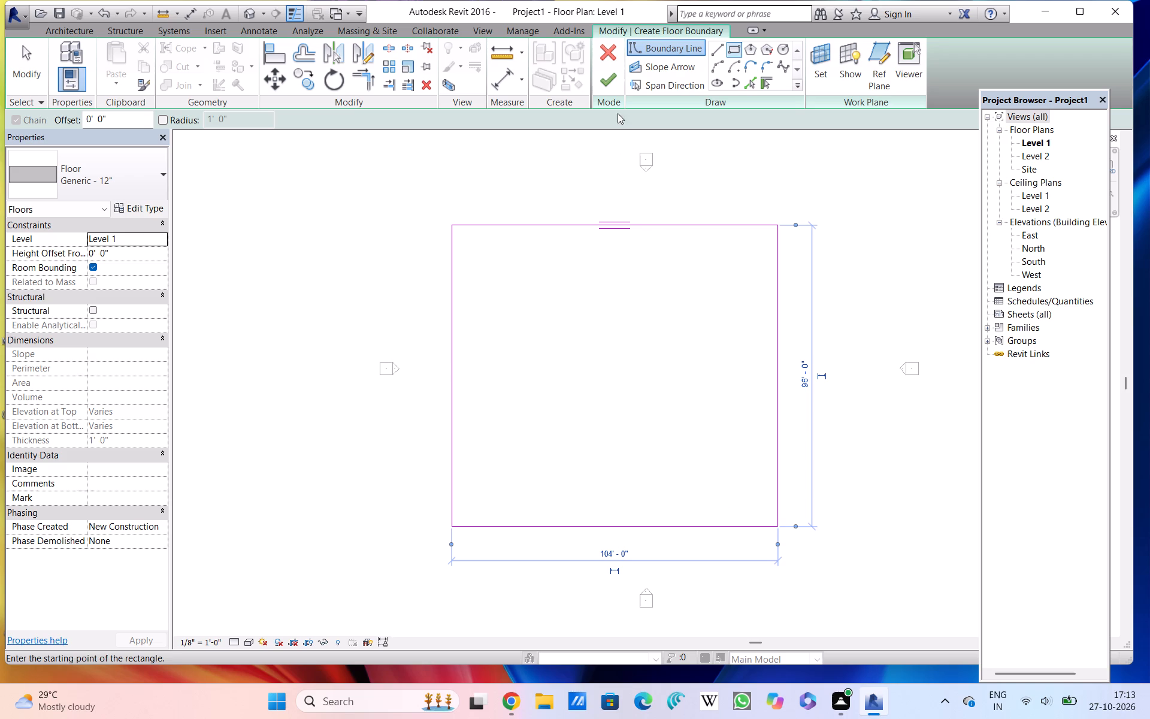
left_click(612, 84)
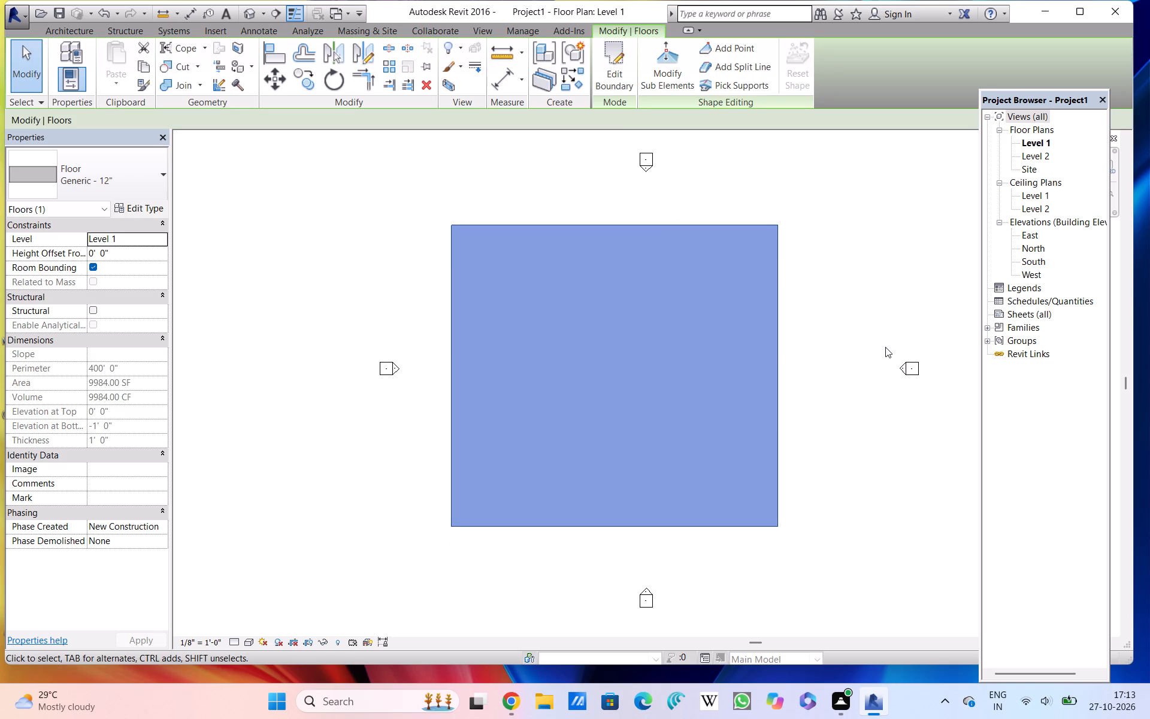
left_click(878, 351)
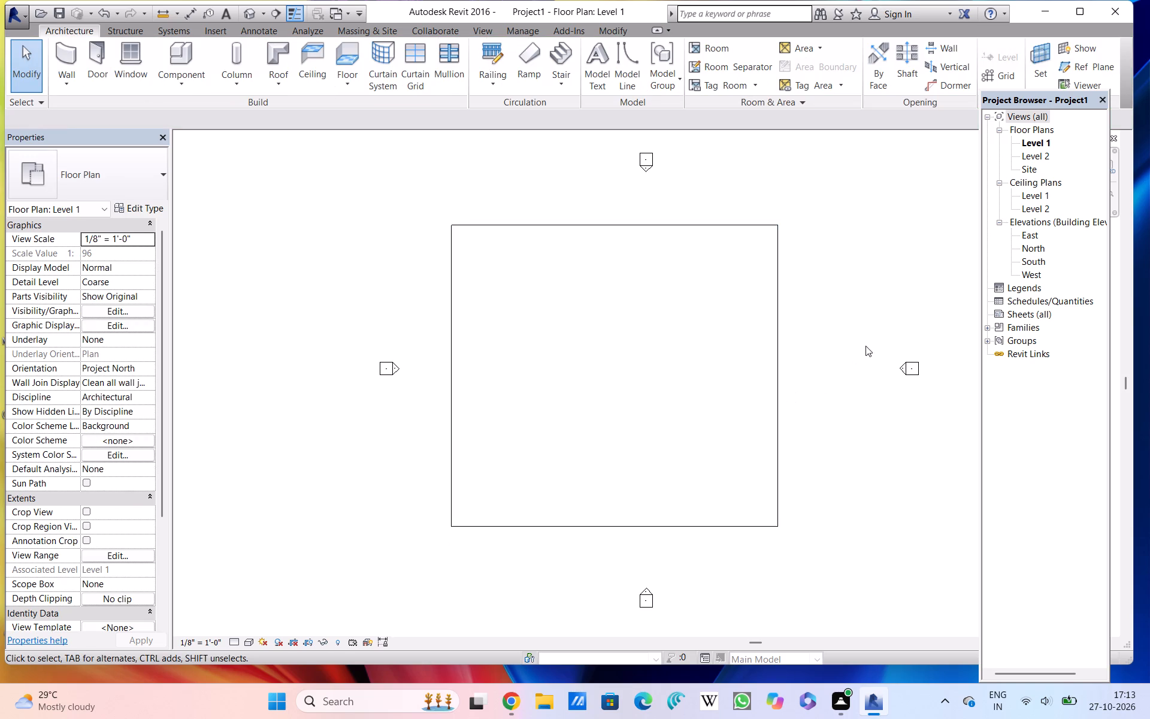
Create a matching 104' by 96' rectangular floor in the Level 2 floor plan, tracing opposite corners of the Level 1 floor.
double_click(1034, 155)
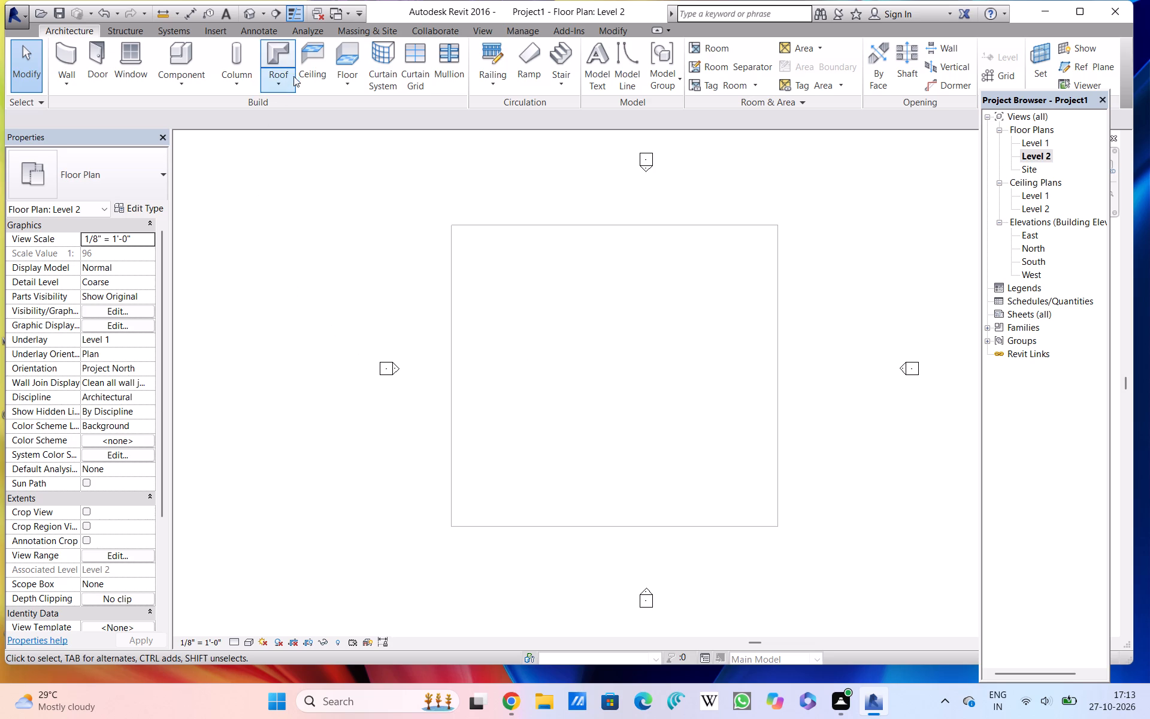
left_click(344, 60)
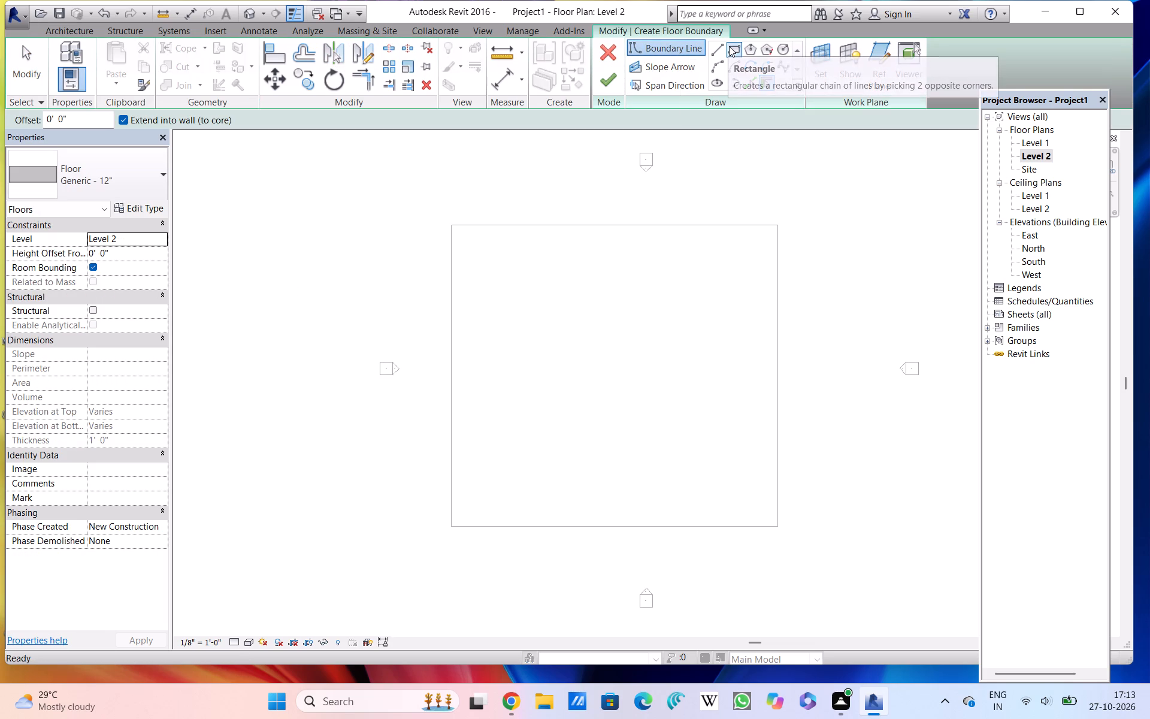
left_click(729, 46)
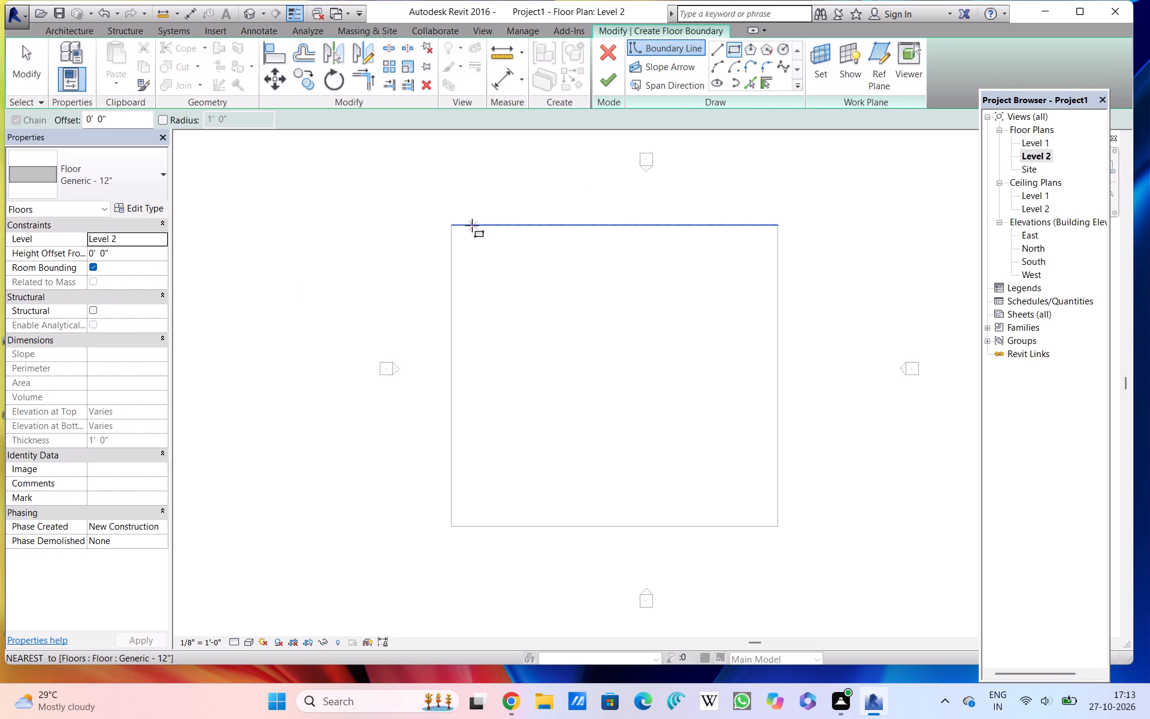
left_click(453, 225)
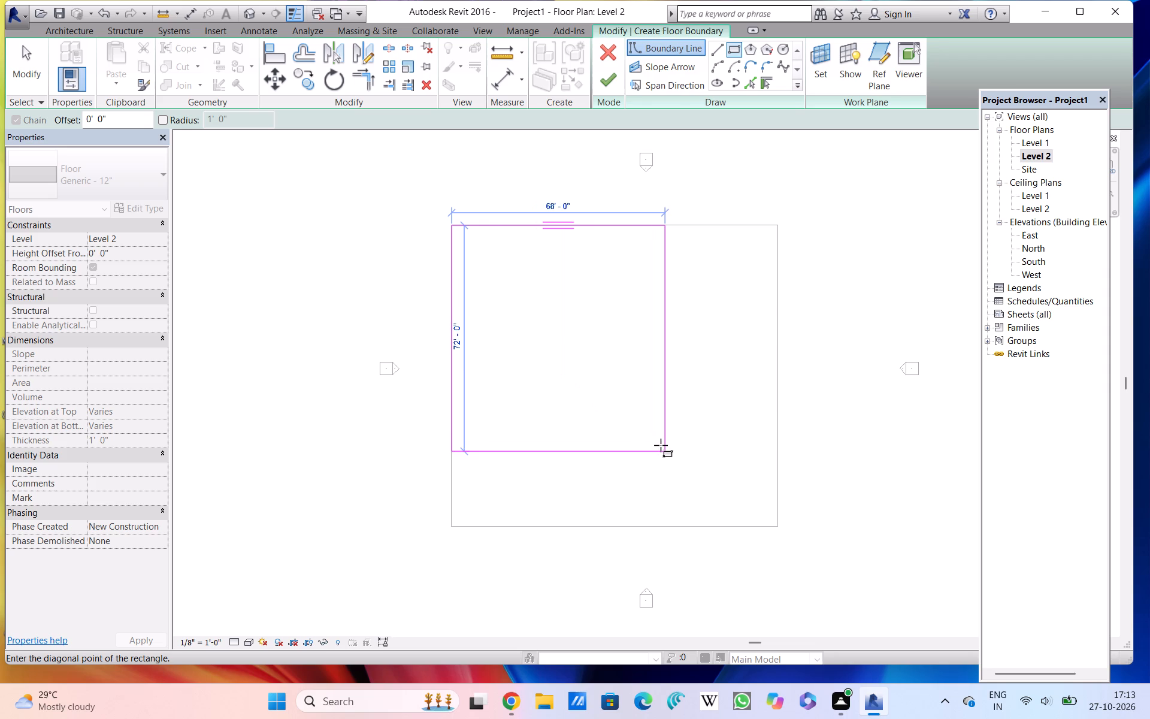
left_click(779, 525)
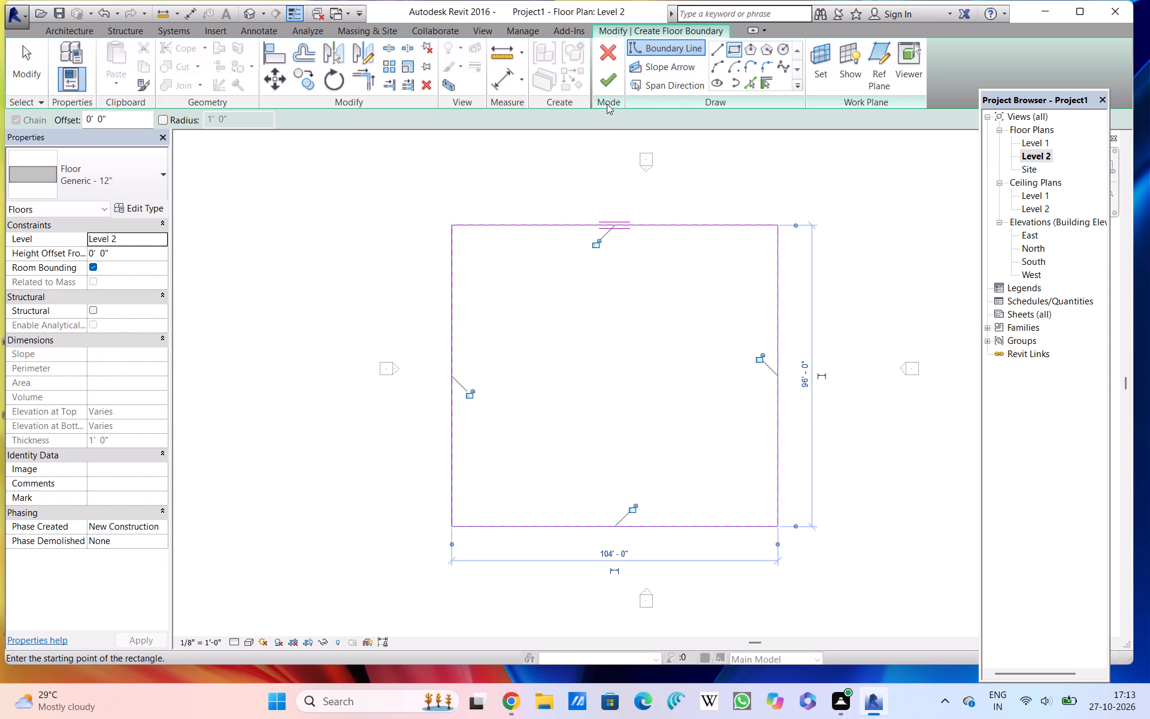
left_click(604, 80)
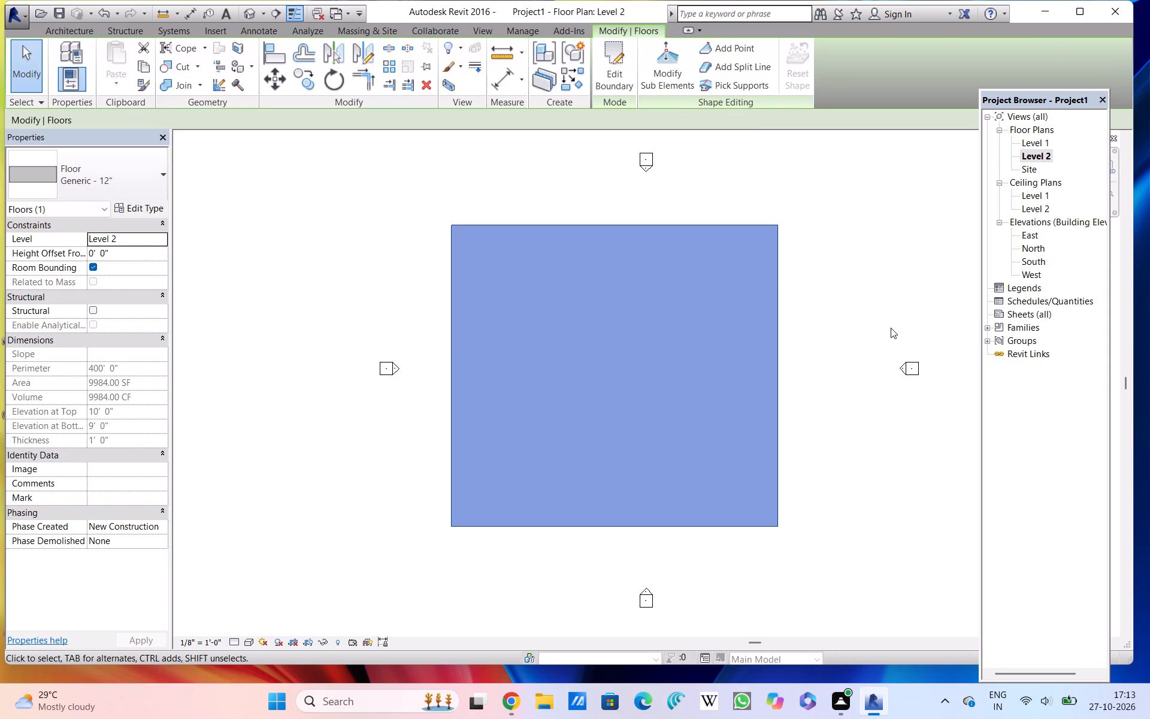
left_click(865, 315)
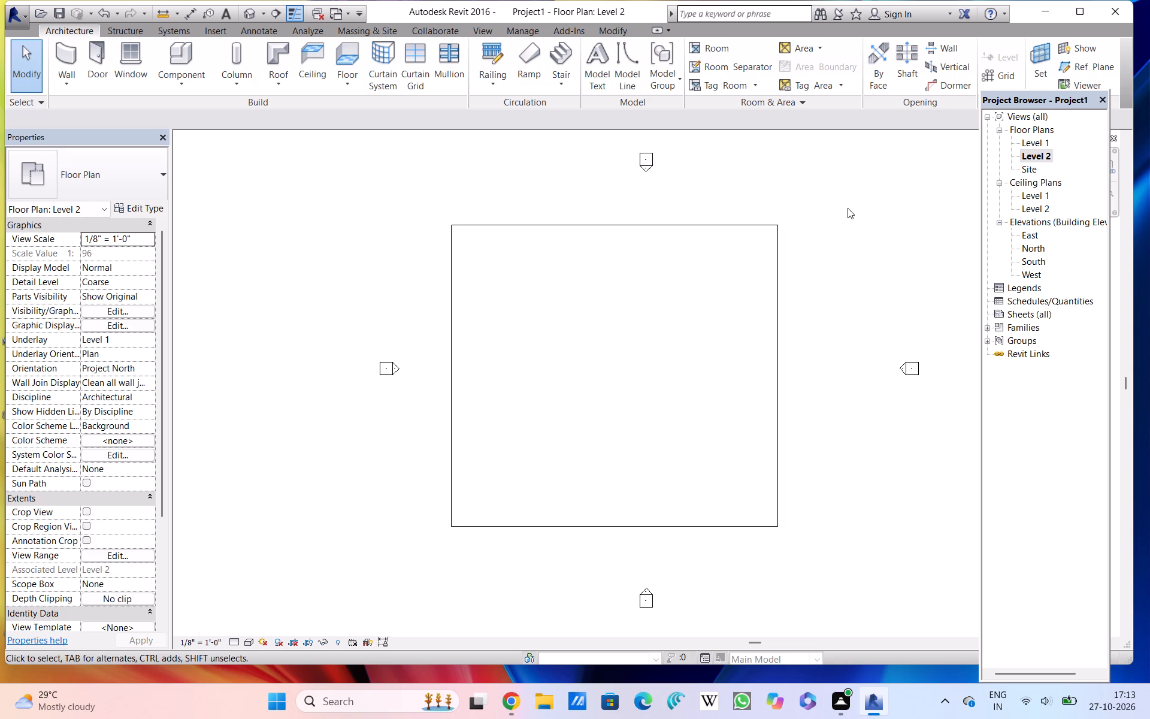
Open the North building elevation to view the two floor slabs.
double_click(1039, 247)
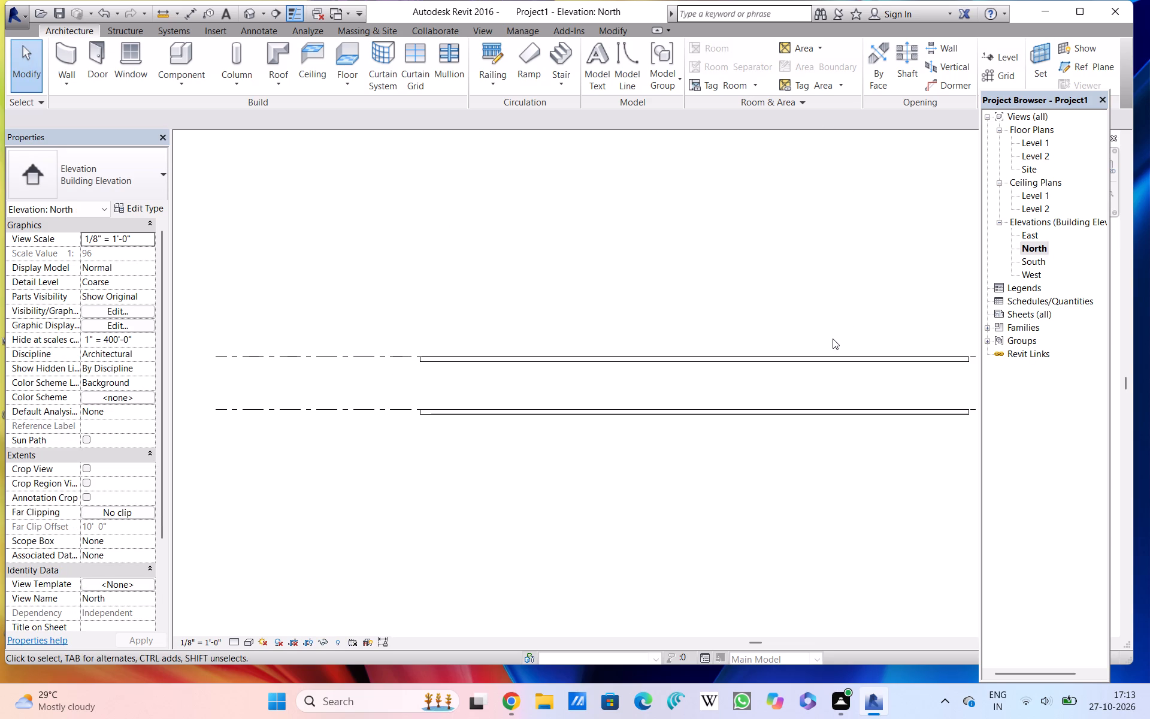
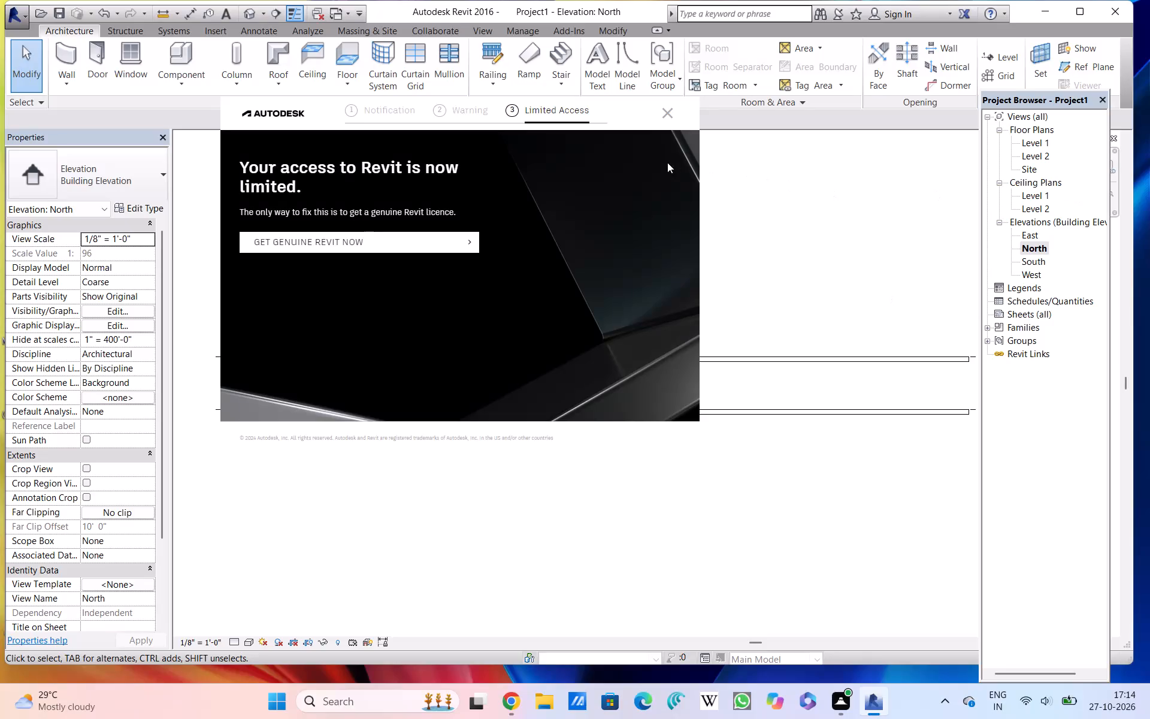
Dismiss the Autodesk limited-access notification covering the North elevation.
left_click(664, 111)
left_click(664, 111)
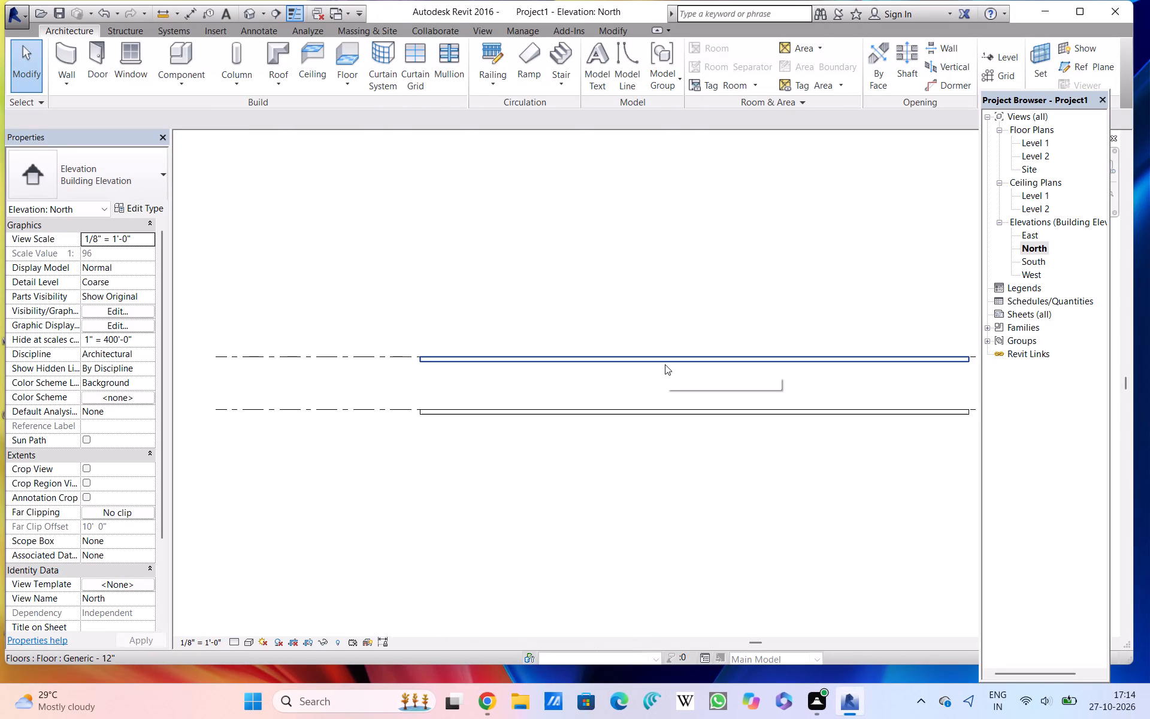
Set the Level 2 elevation to 10' 6" in the North elevation.
middle_click_drag(600, 465, 448, 472)
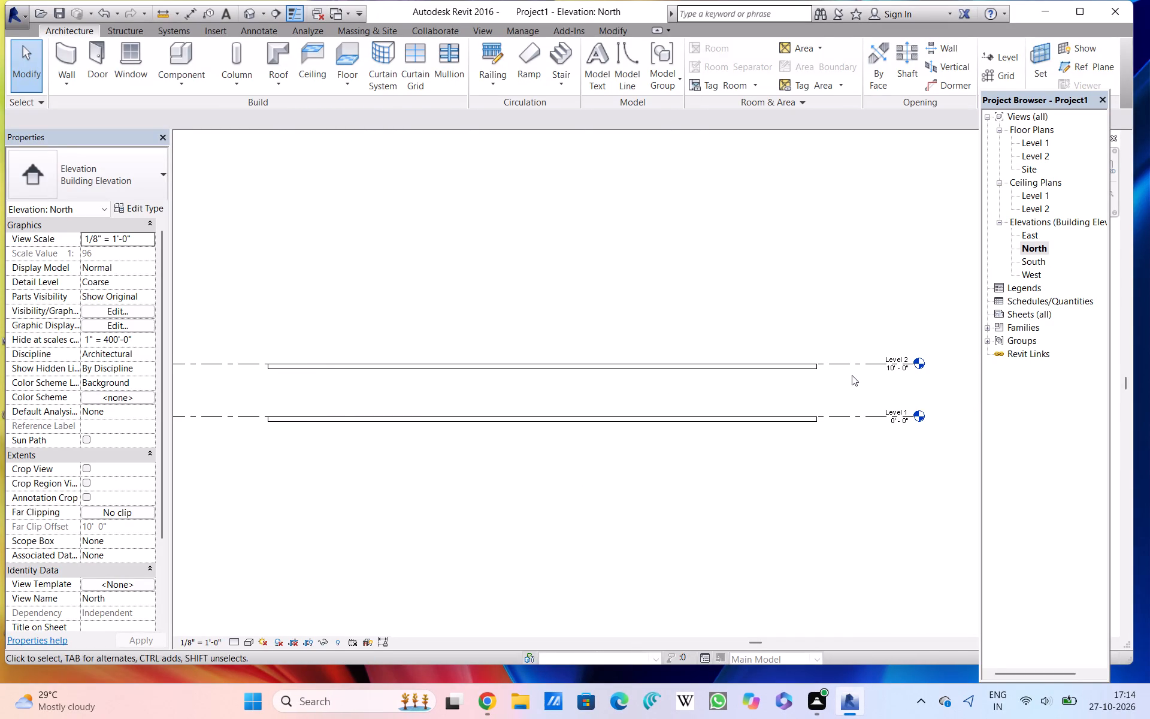
scroll(856, 374, "down", 1)
middle_click_drag(856, 374, 631, 422)
scroll(631, 422, "up", 3)
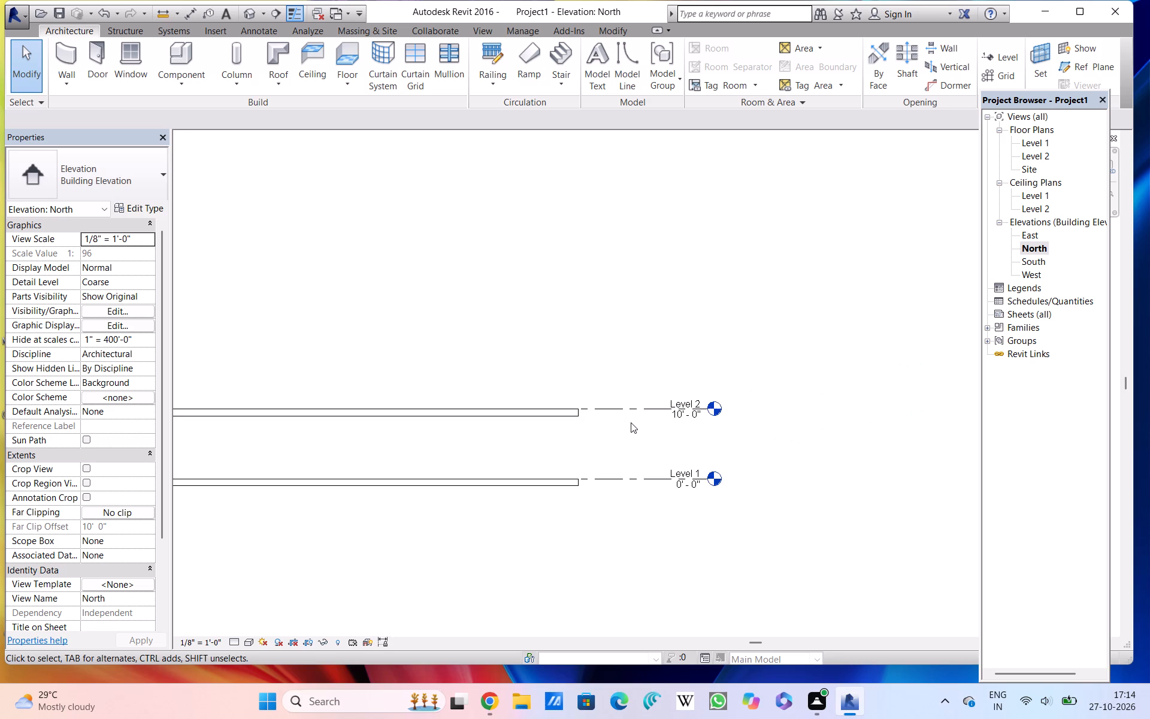
scroll(631, 422, "up", 5)
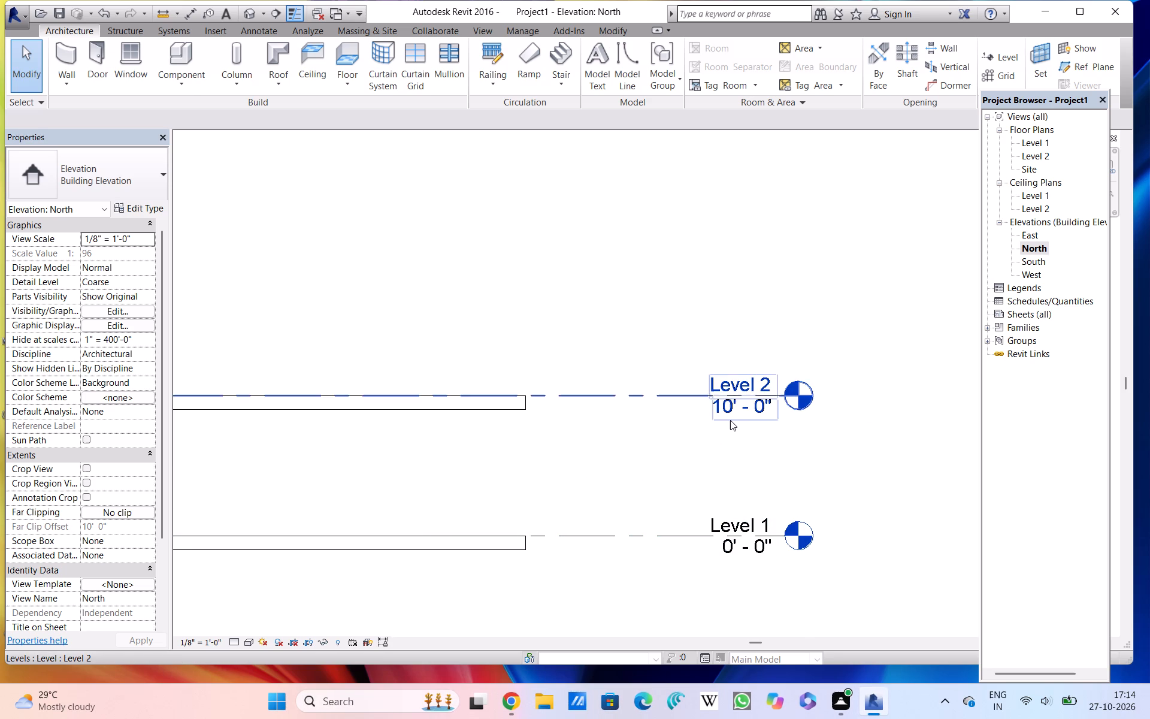
double_click(730, 420)
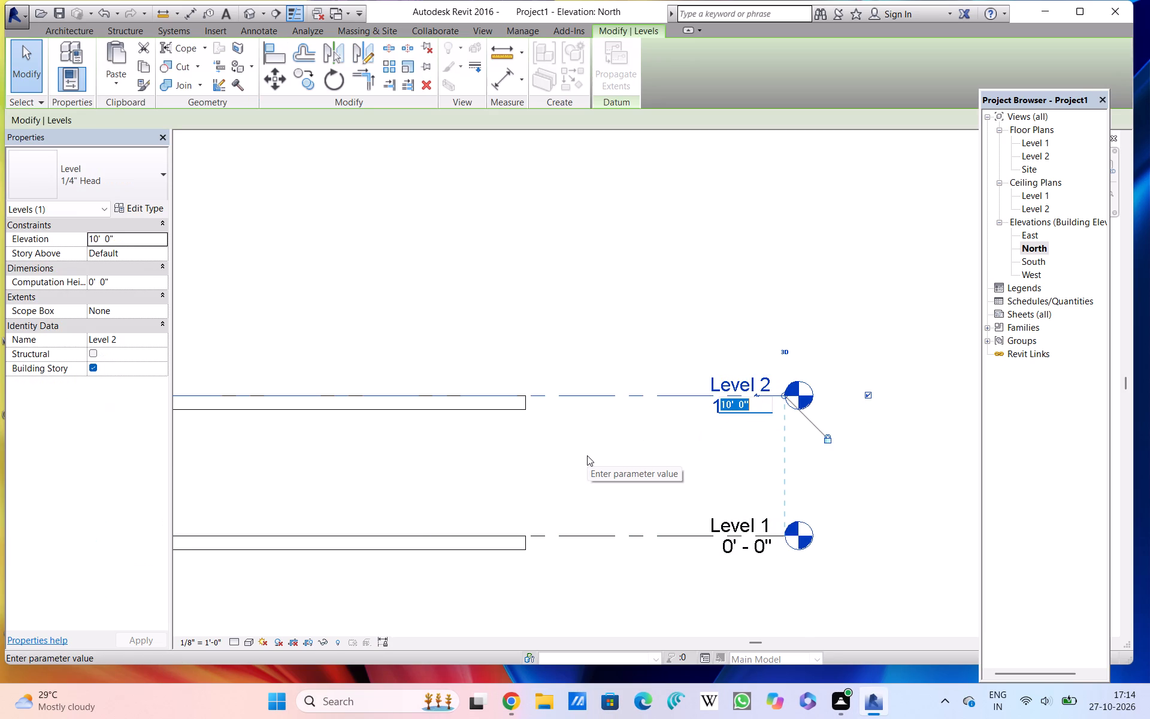
key("BackSpace")
type("10")
type("'6")
key("shift+quotedbl")
key("Return")
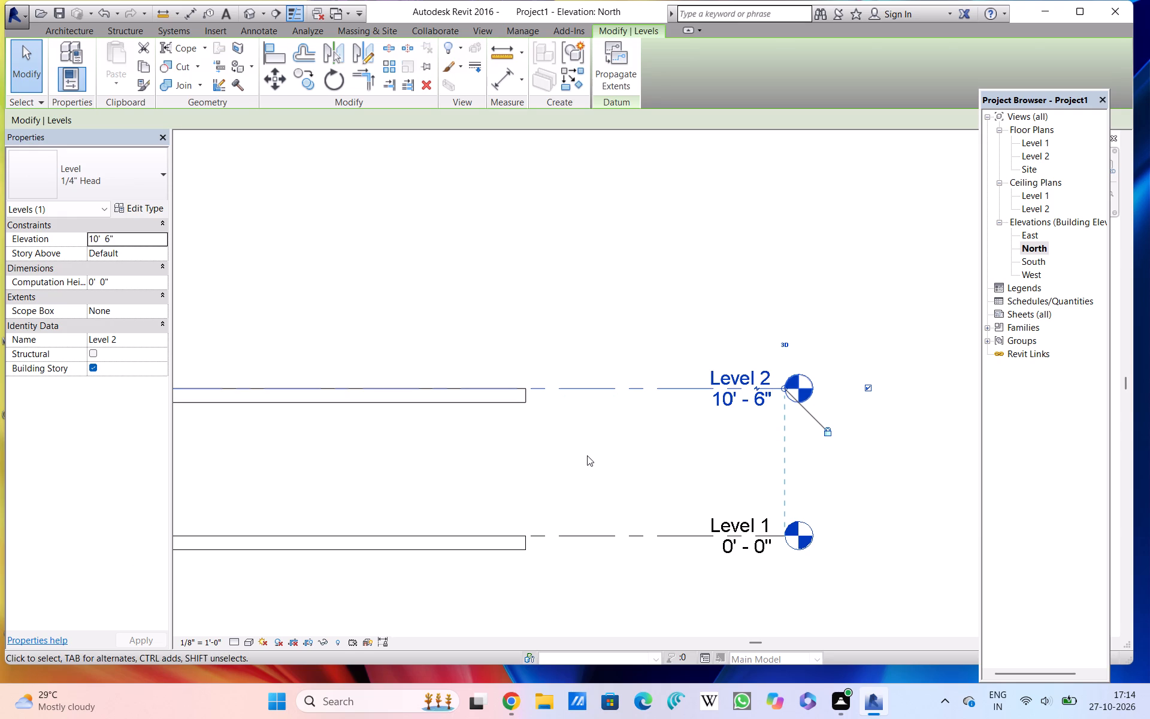
left_click(587, 455)
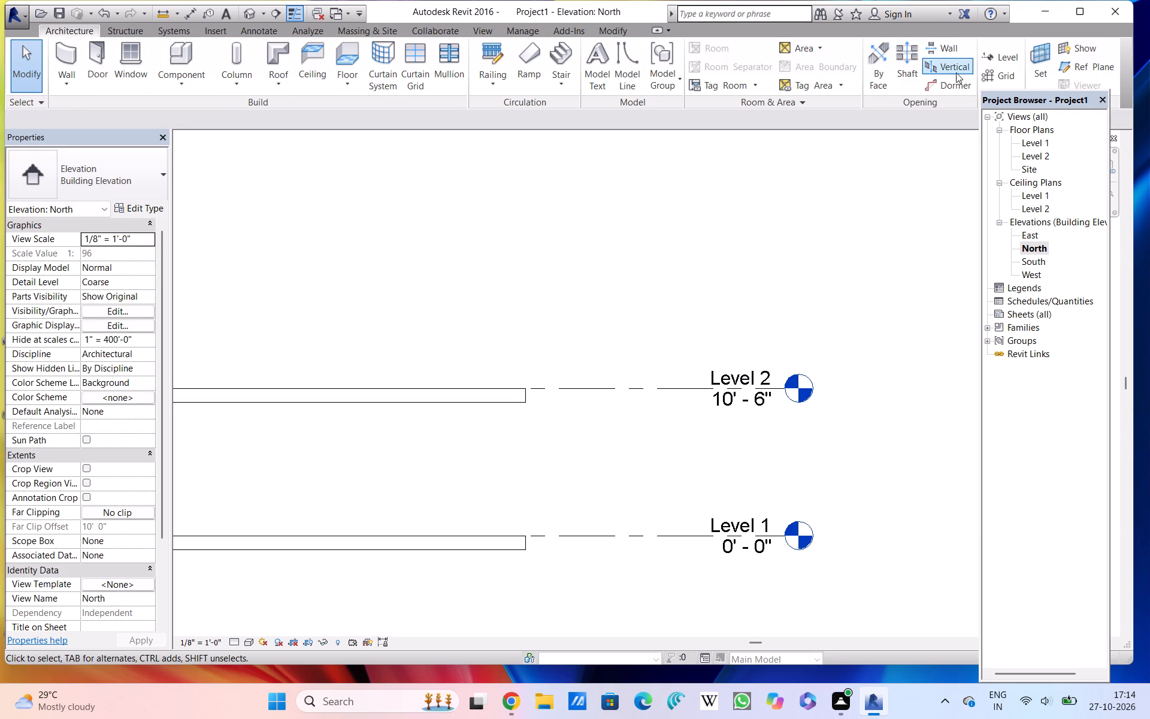
Set up the Level tool to pick existing lines with an offset of 10' 6".
left_click(983, 62)
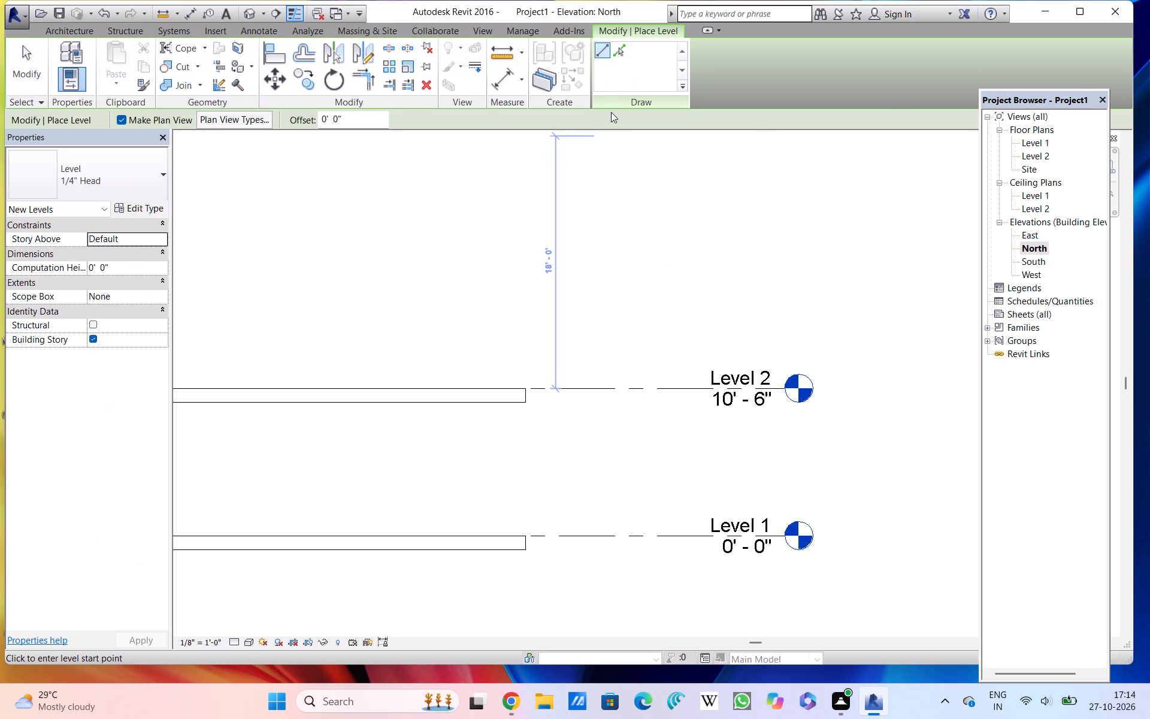
left_click(621, 52)
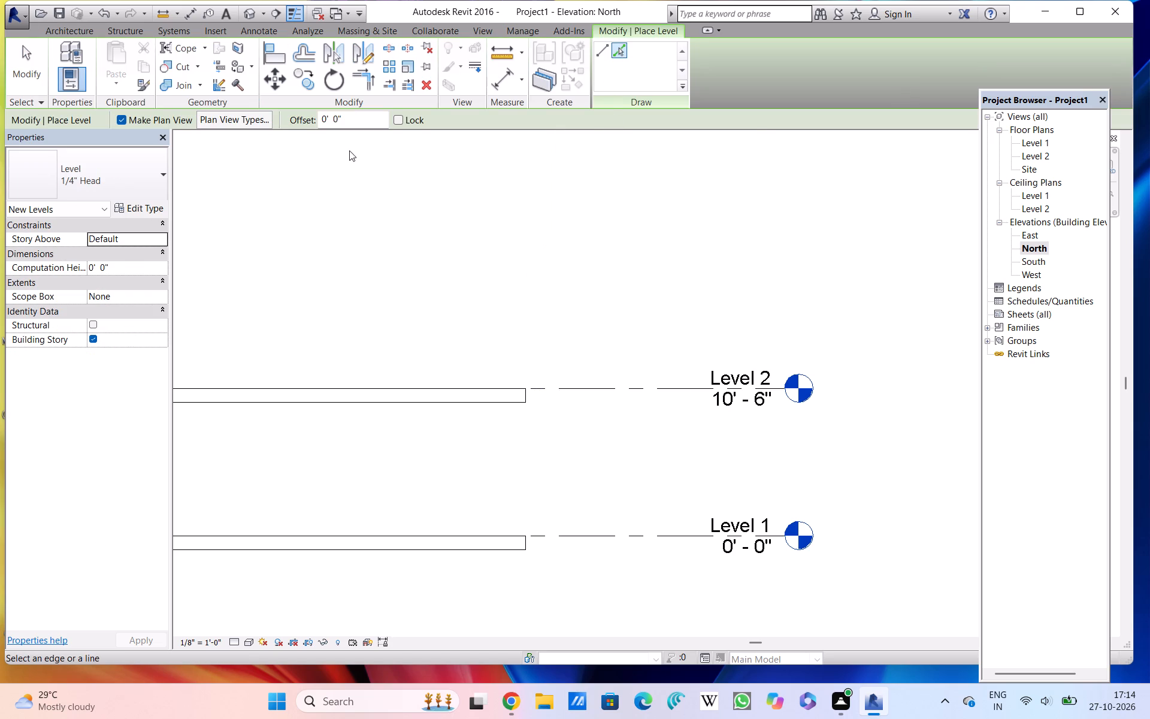
left_click(349, 127)
left_click_drag(349, 127, 321, 127)
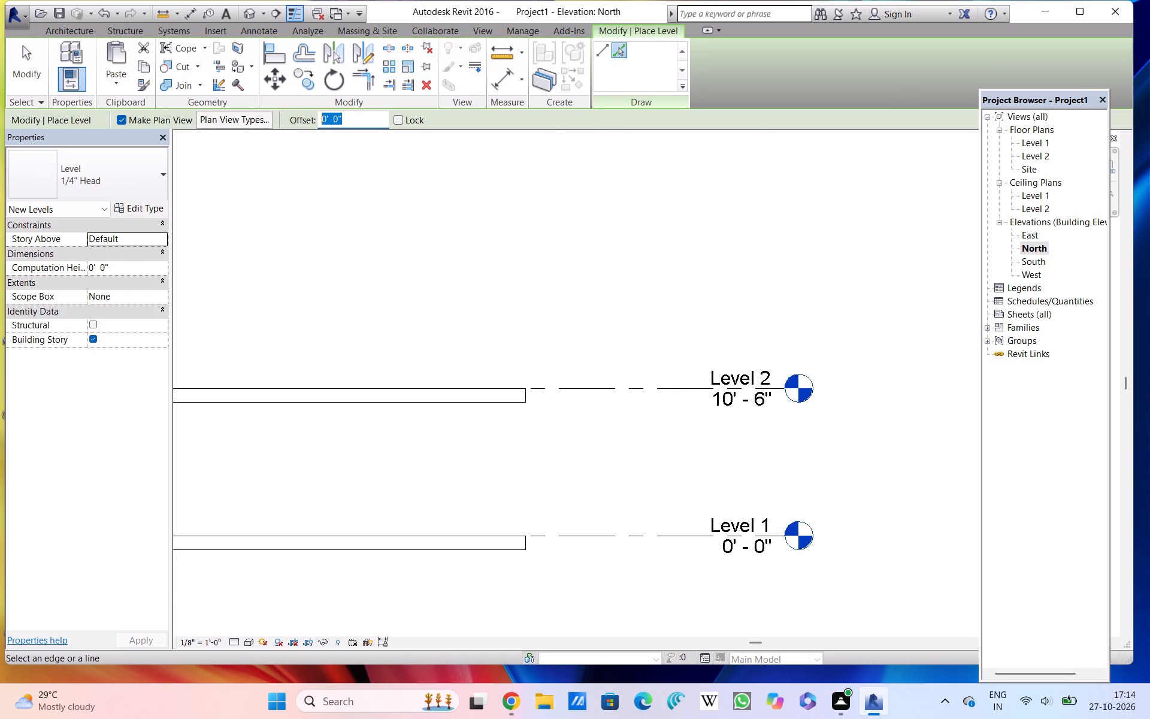
key("BackSpace")
type("10")
type("'6")
key("shift+quotedbl")
key("Return")
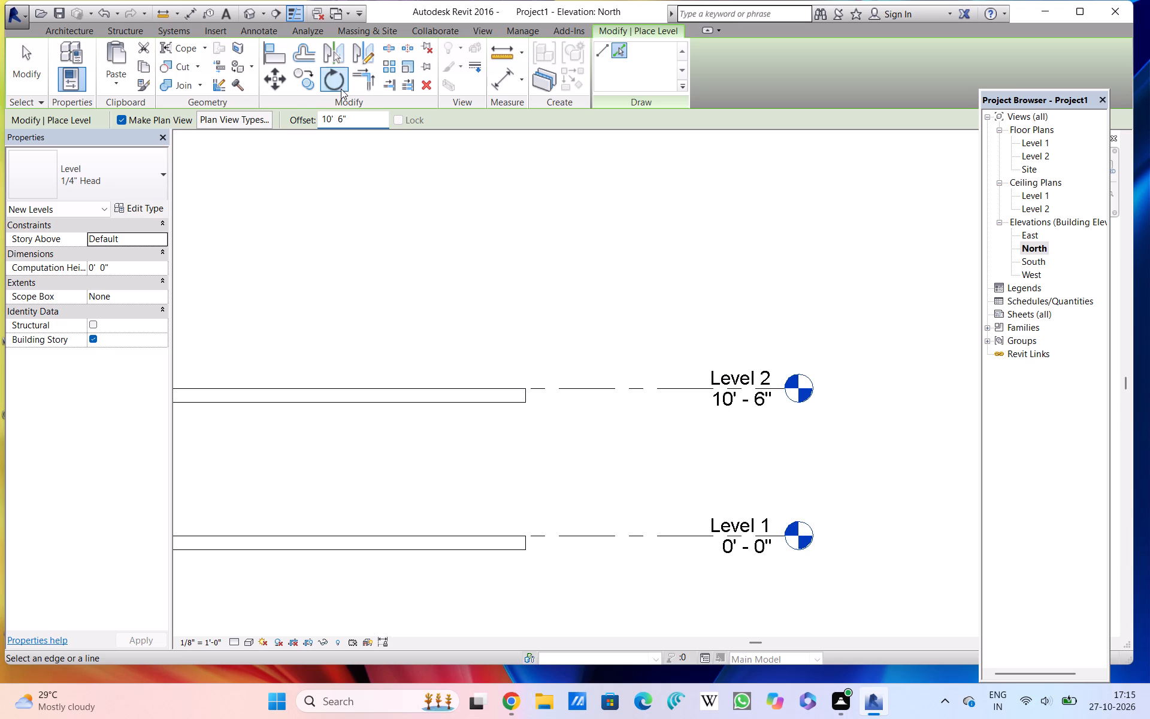
Limit the plan view types created with new levels to Floor Plan, dismissing the Autodesk notification.
left_click(249, 116)
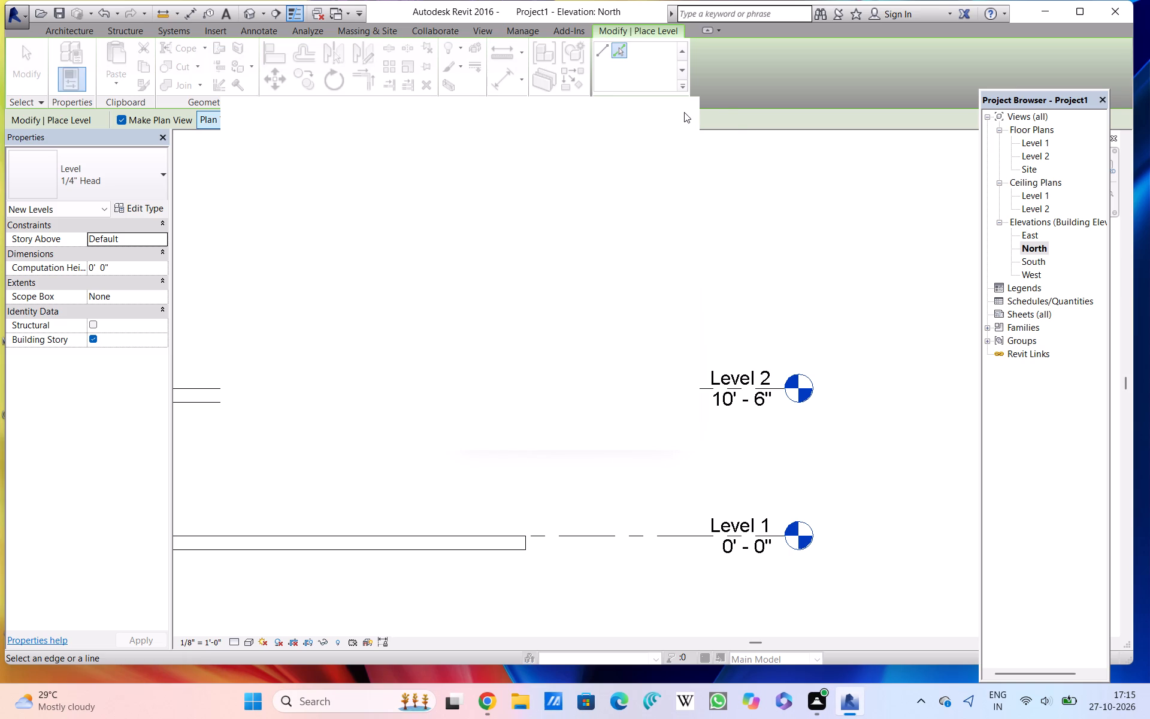
triple_click(668, 111)
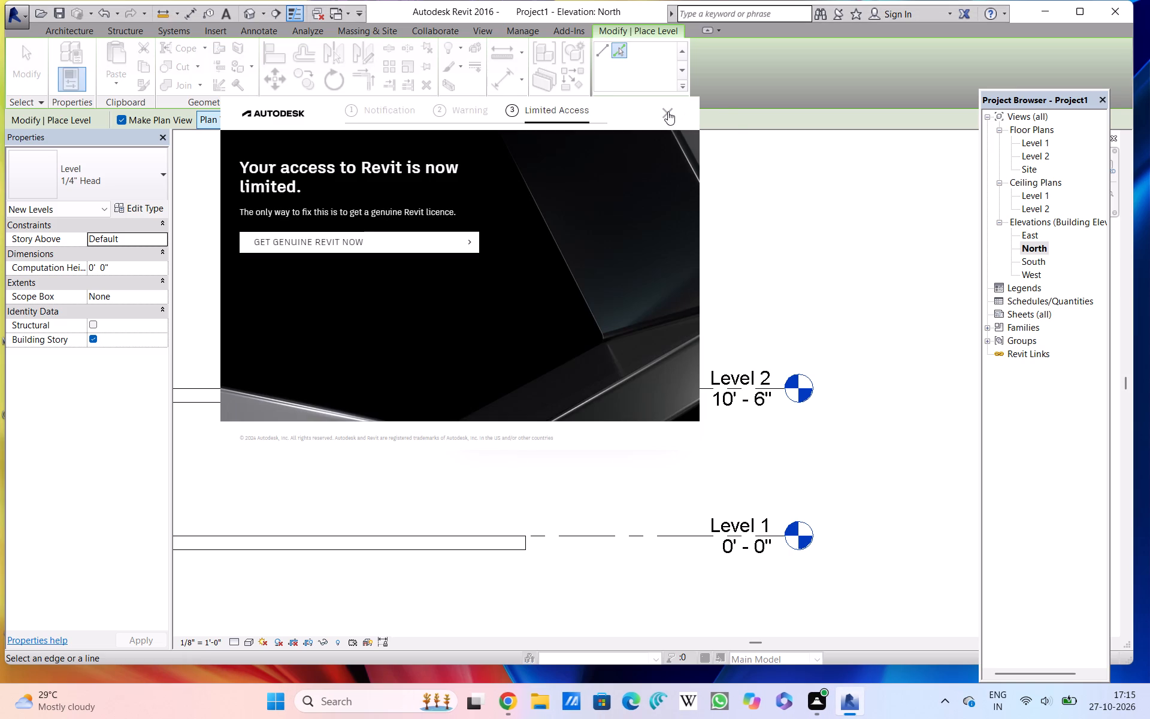
left_click(668, 111)
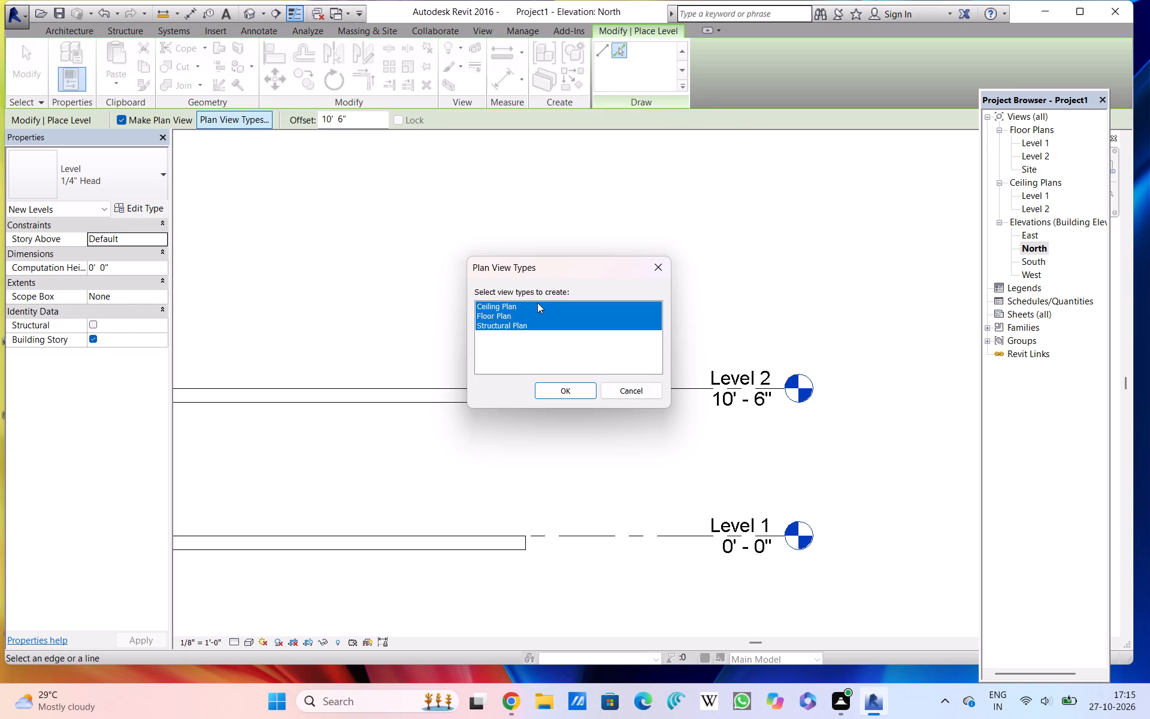
double_click(537, 303)
left_click(531, 324)
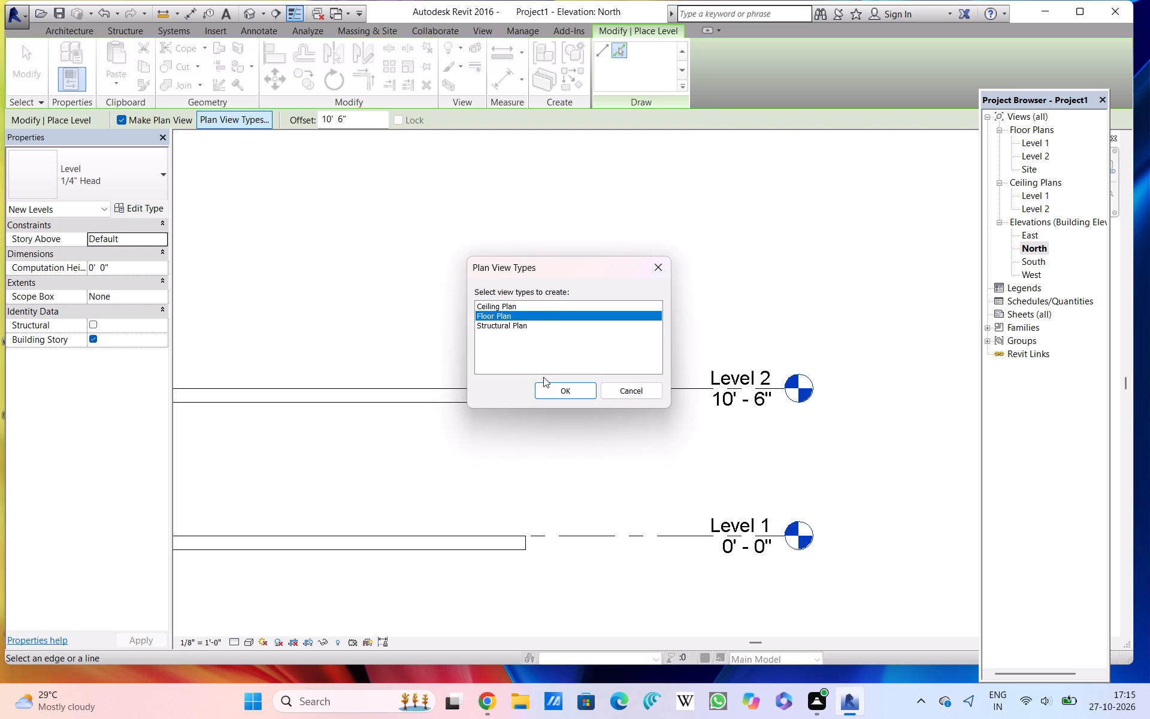
left_click(546, 389)
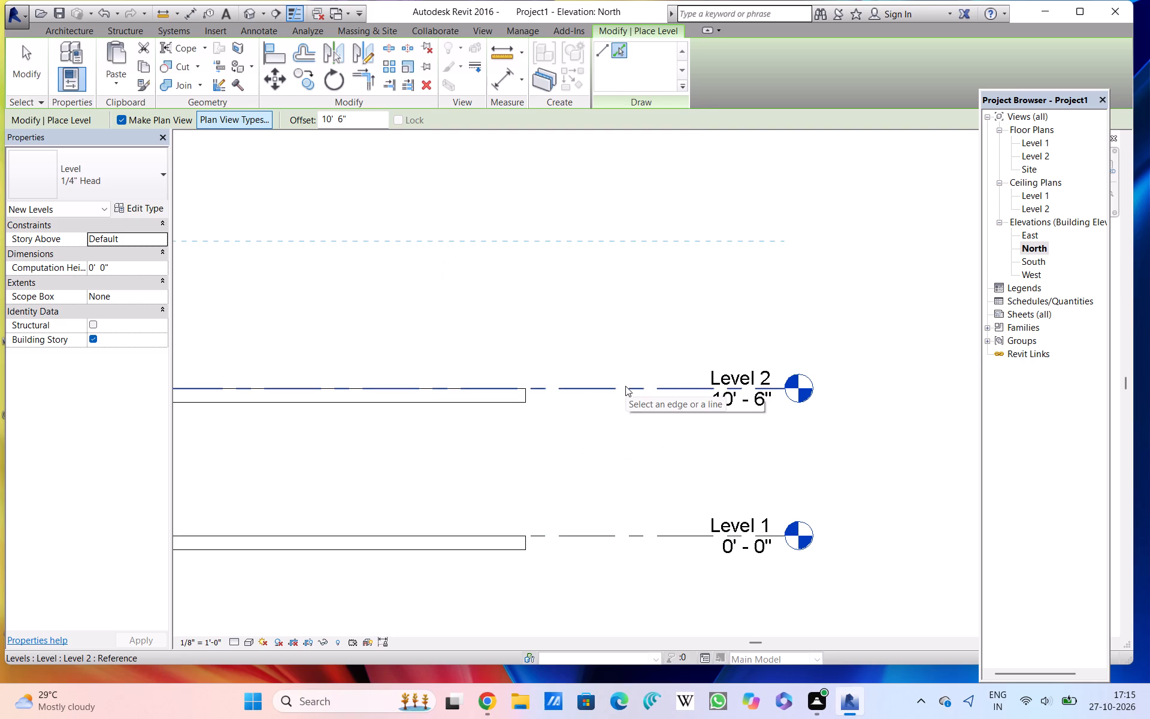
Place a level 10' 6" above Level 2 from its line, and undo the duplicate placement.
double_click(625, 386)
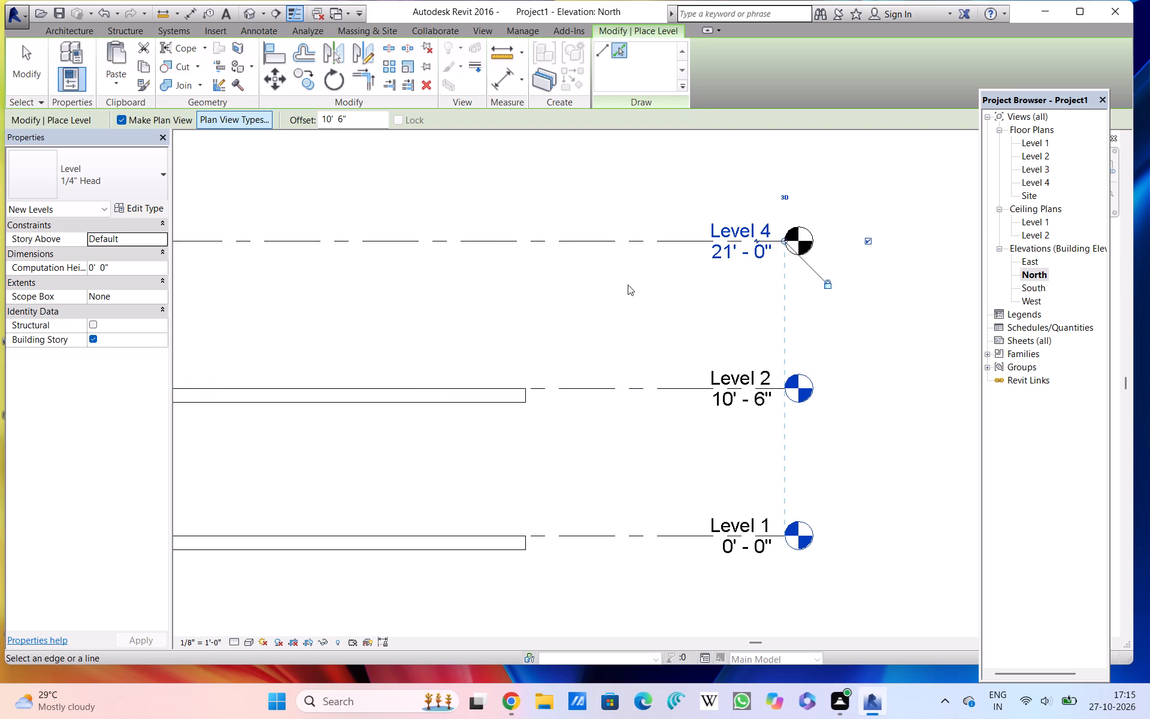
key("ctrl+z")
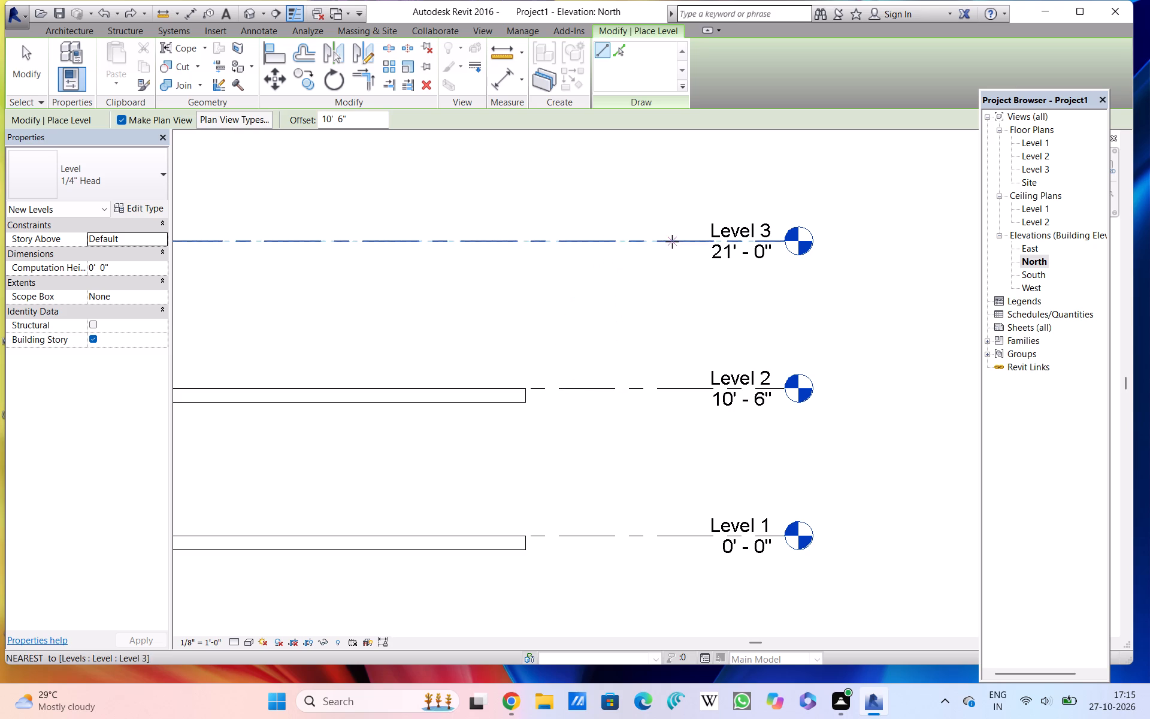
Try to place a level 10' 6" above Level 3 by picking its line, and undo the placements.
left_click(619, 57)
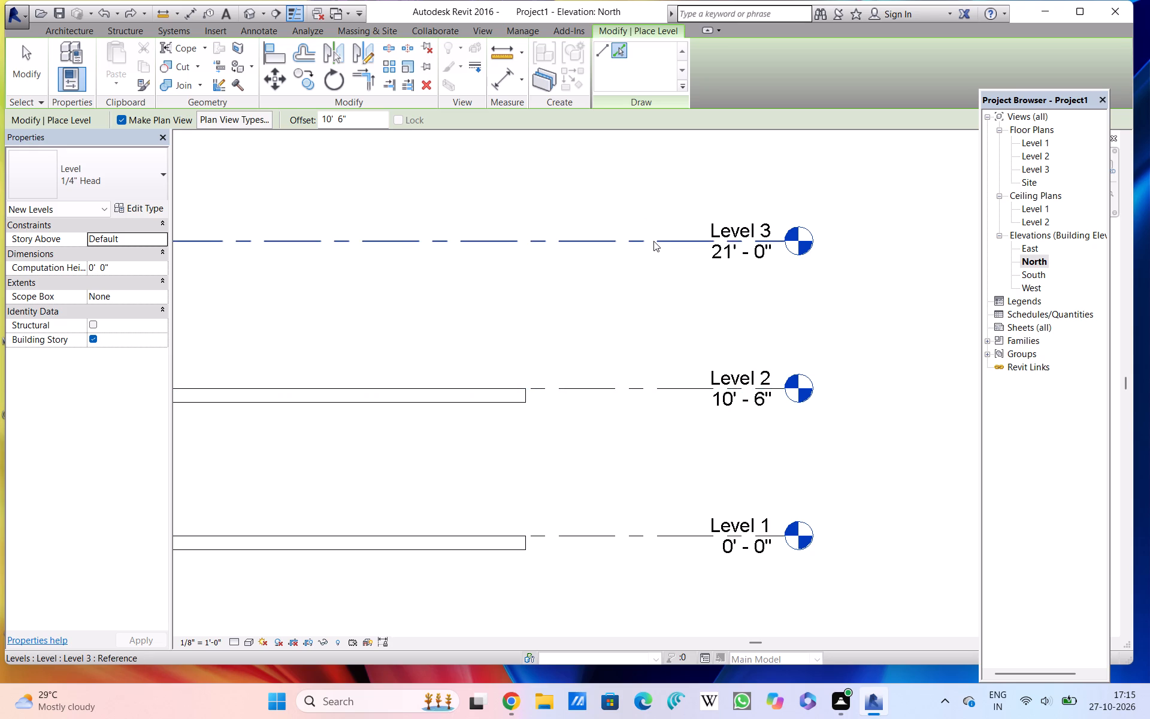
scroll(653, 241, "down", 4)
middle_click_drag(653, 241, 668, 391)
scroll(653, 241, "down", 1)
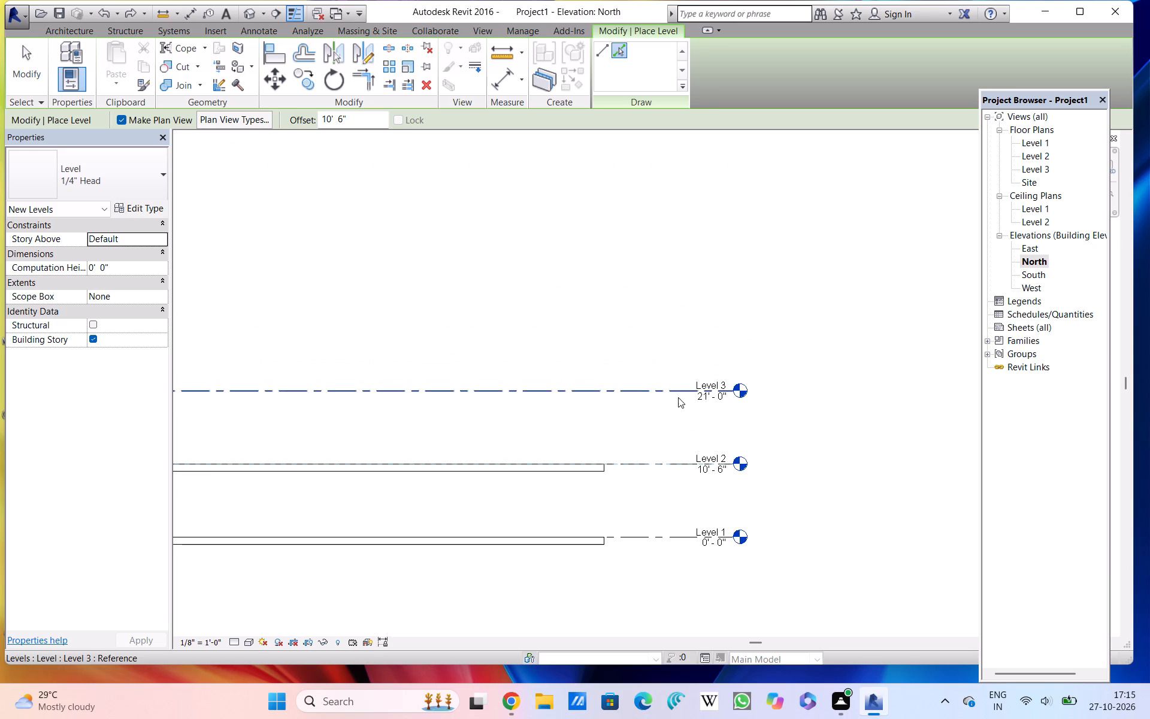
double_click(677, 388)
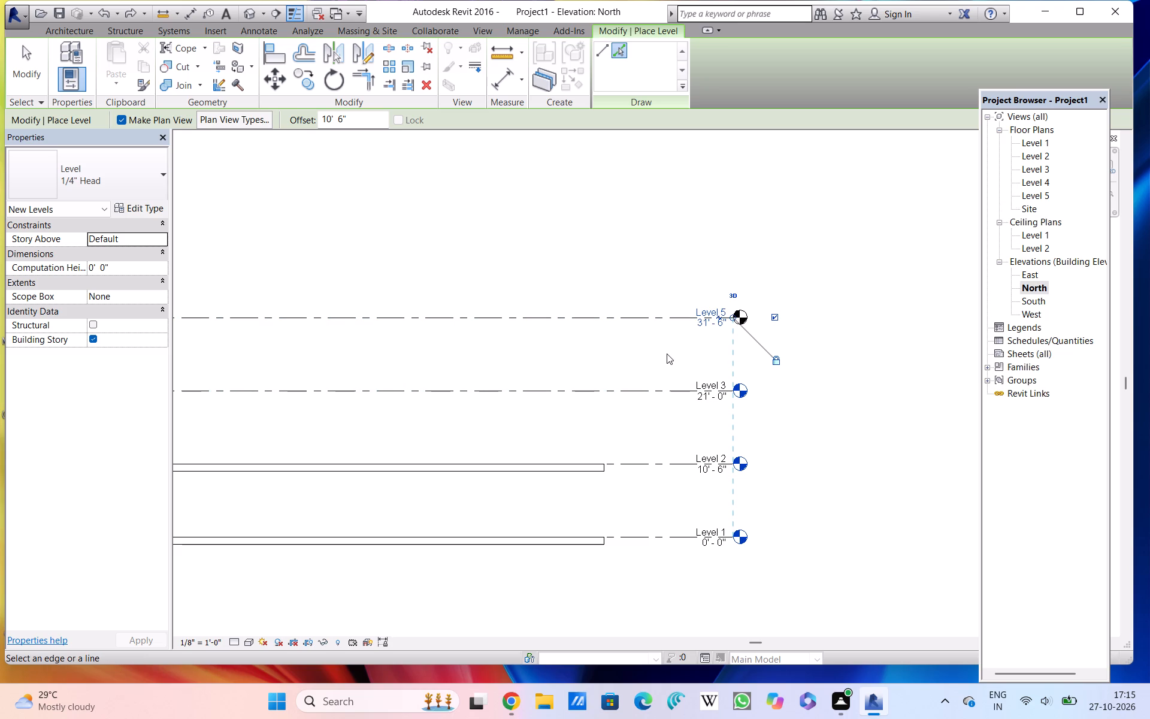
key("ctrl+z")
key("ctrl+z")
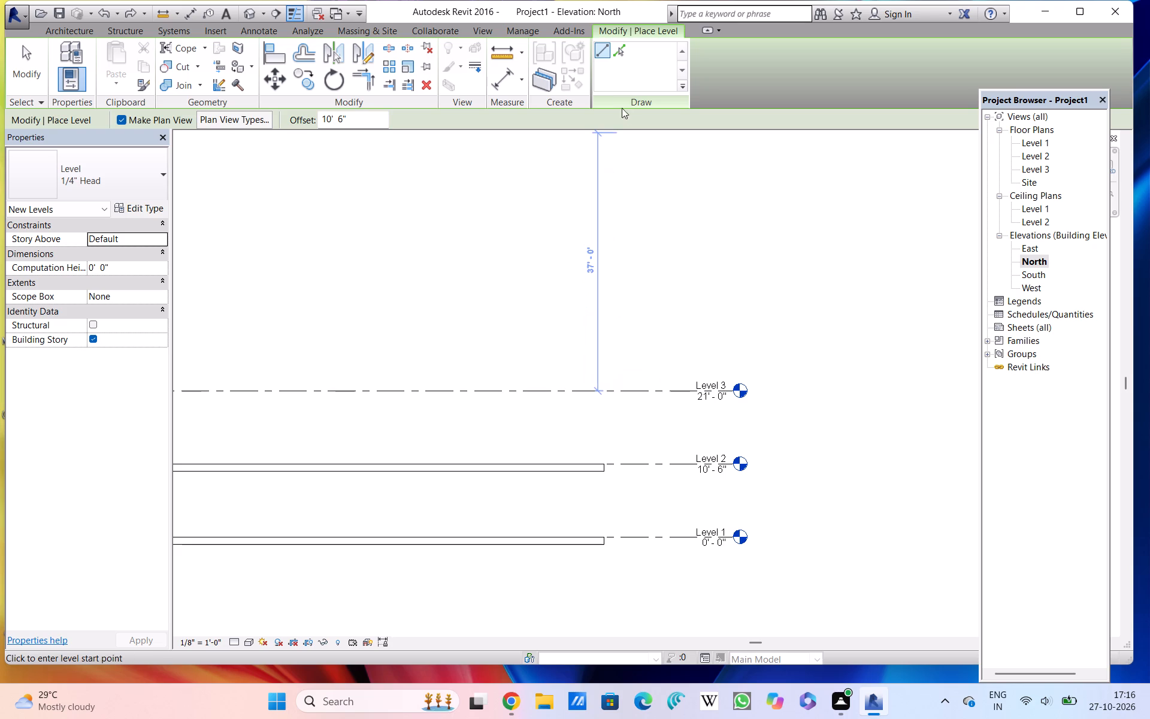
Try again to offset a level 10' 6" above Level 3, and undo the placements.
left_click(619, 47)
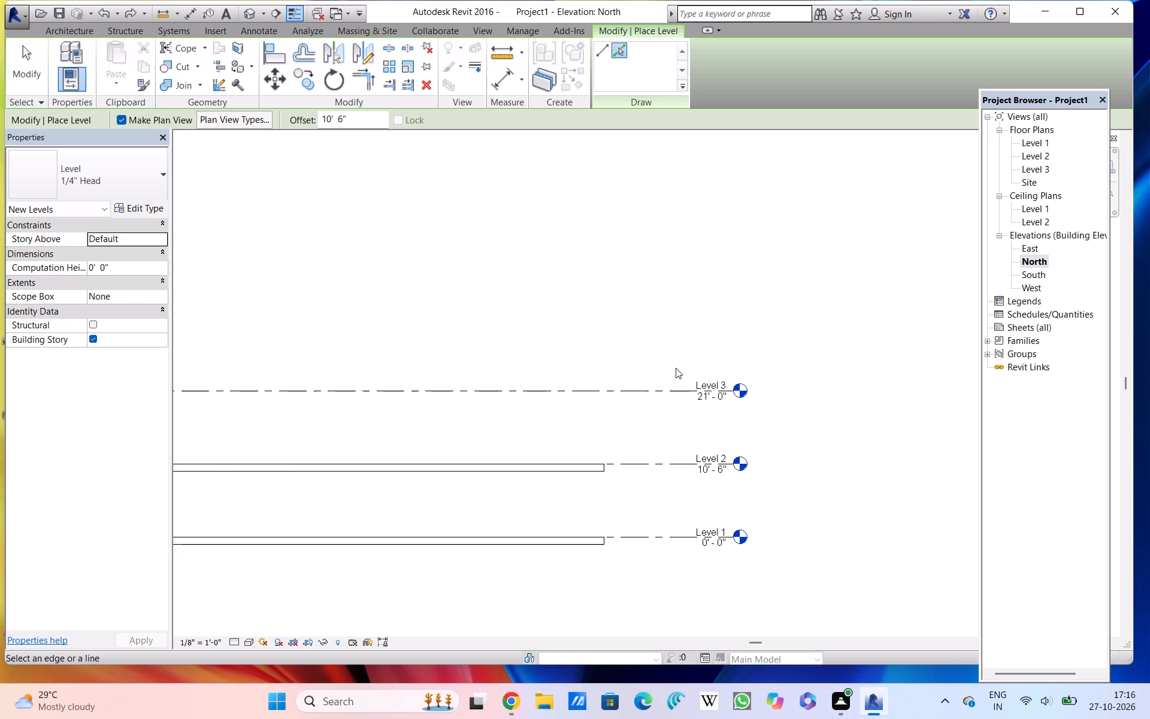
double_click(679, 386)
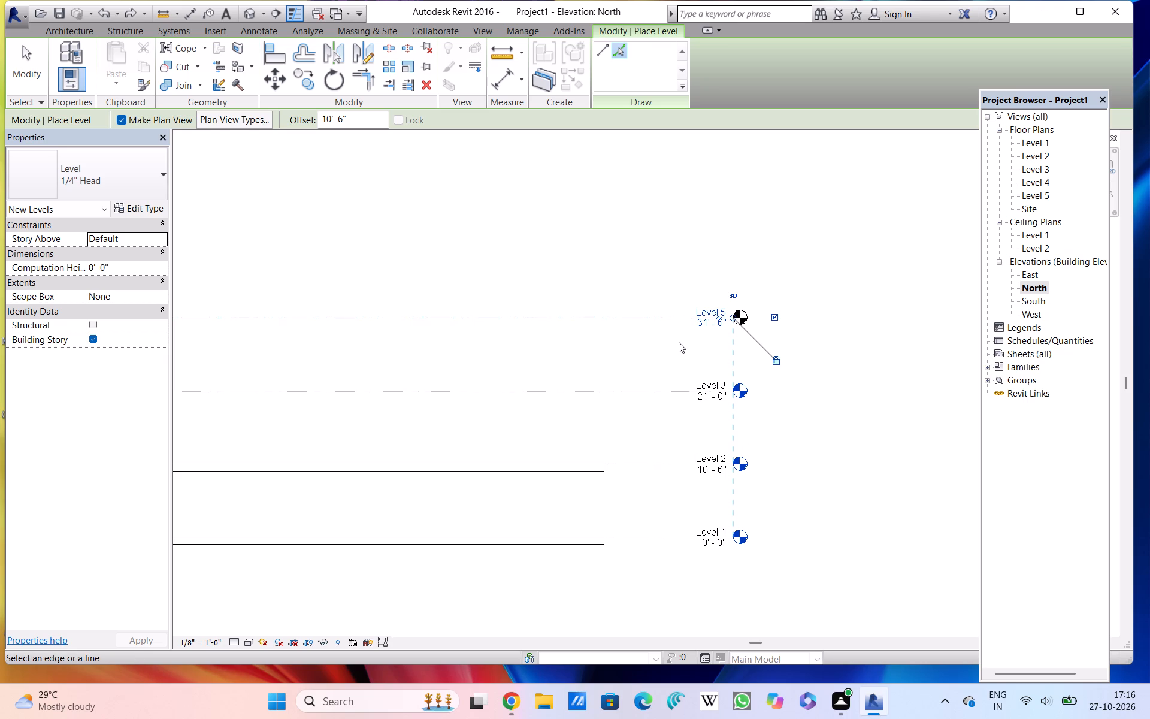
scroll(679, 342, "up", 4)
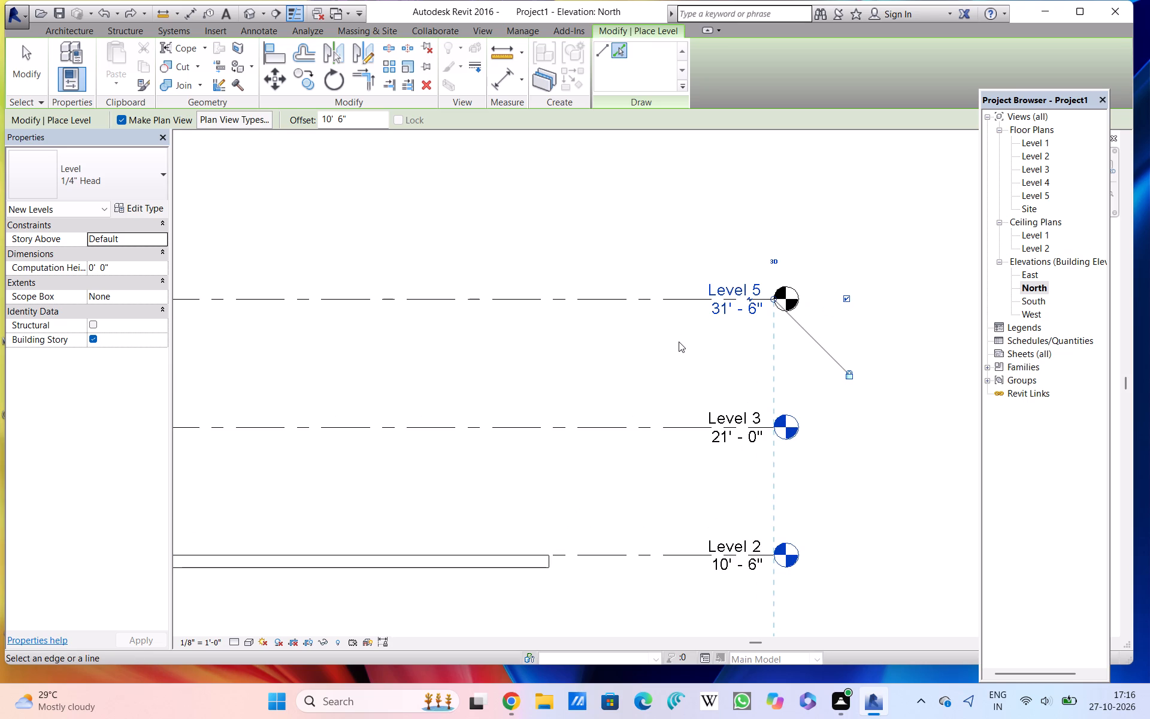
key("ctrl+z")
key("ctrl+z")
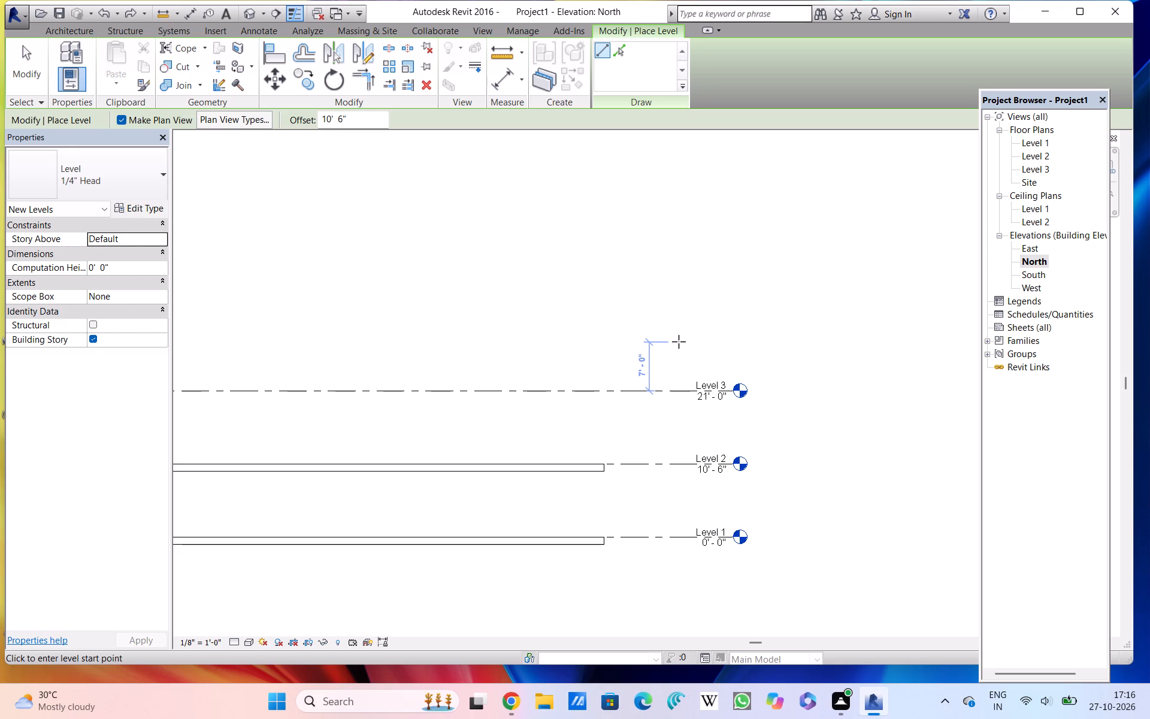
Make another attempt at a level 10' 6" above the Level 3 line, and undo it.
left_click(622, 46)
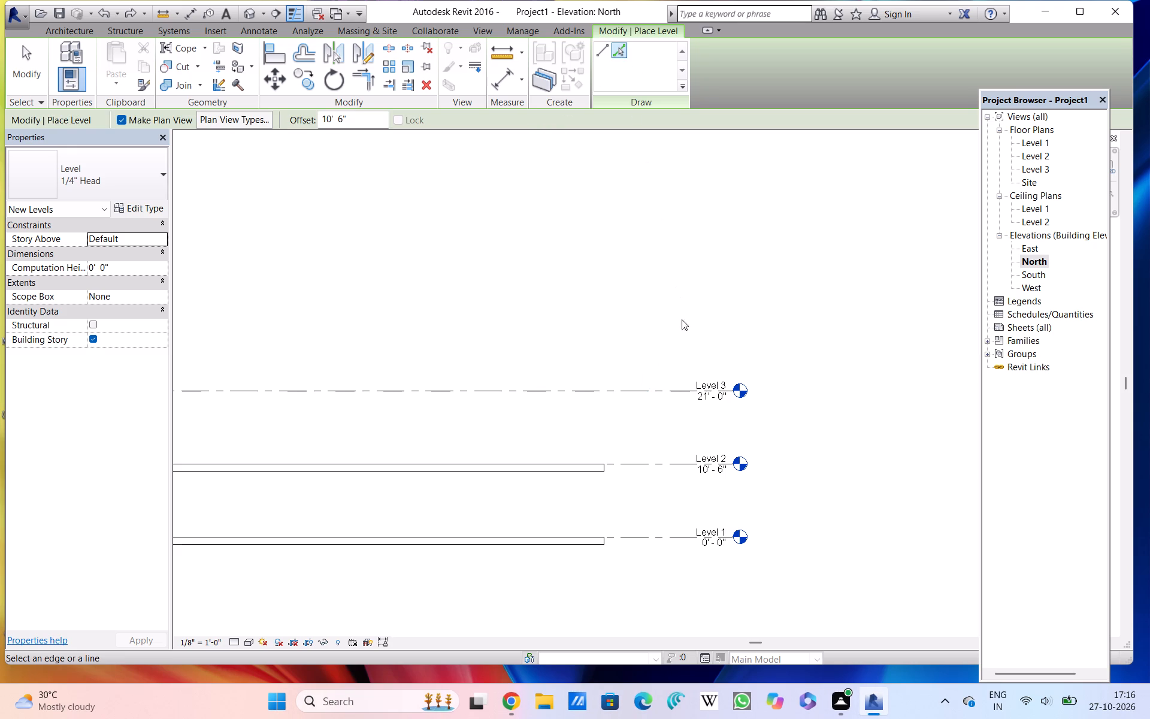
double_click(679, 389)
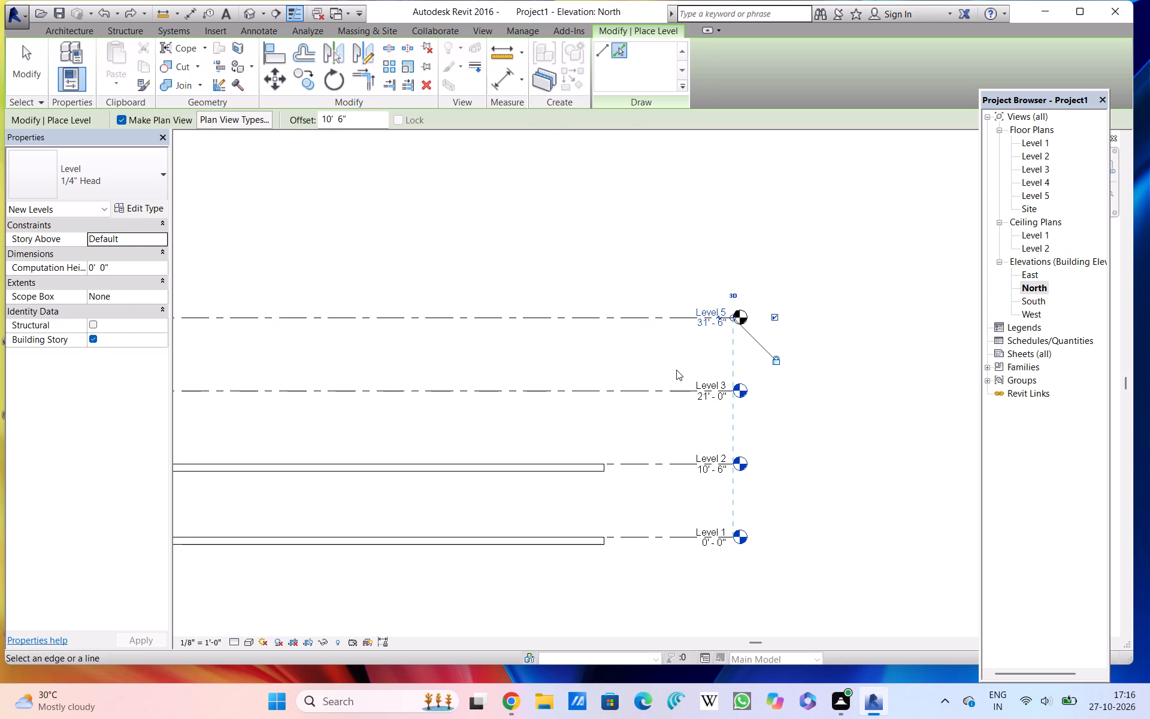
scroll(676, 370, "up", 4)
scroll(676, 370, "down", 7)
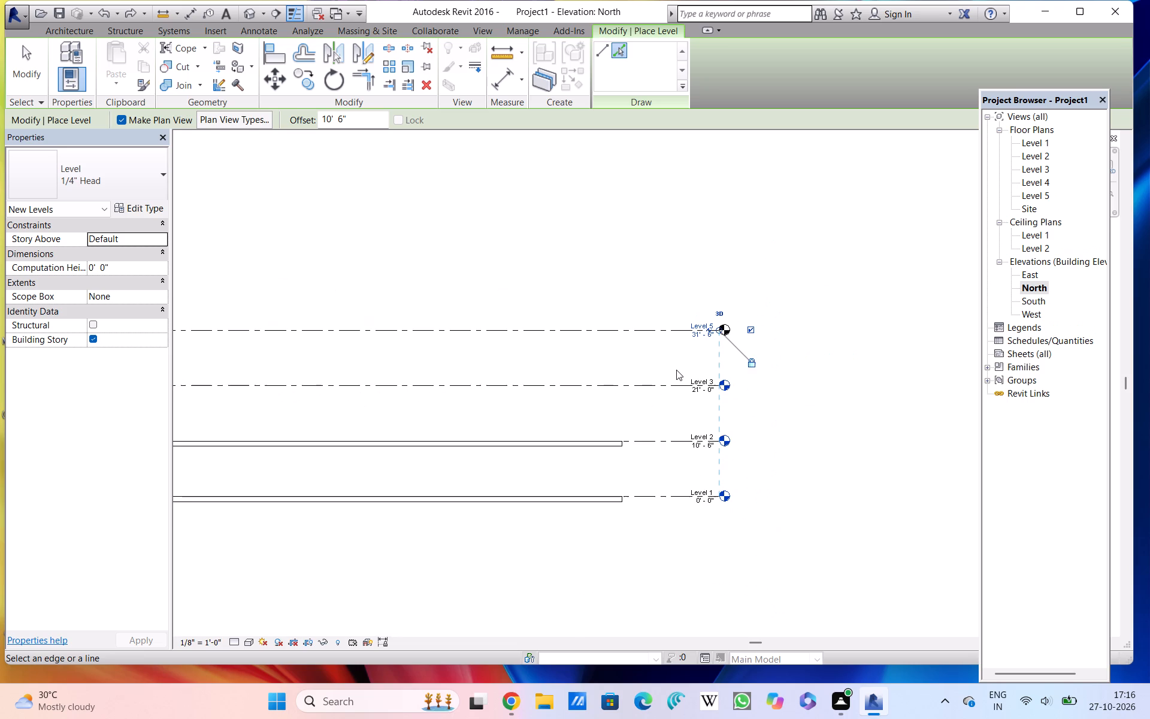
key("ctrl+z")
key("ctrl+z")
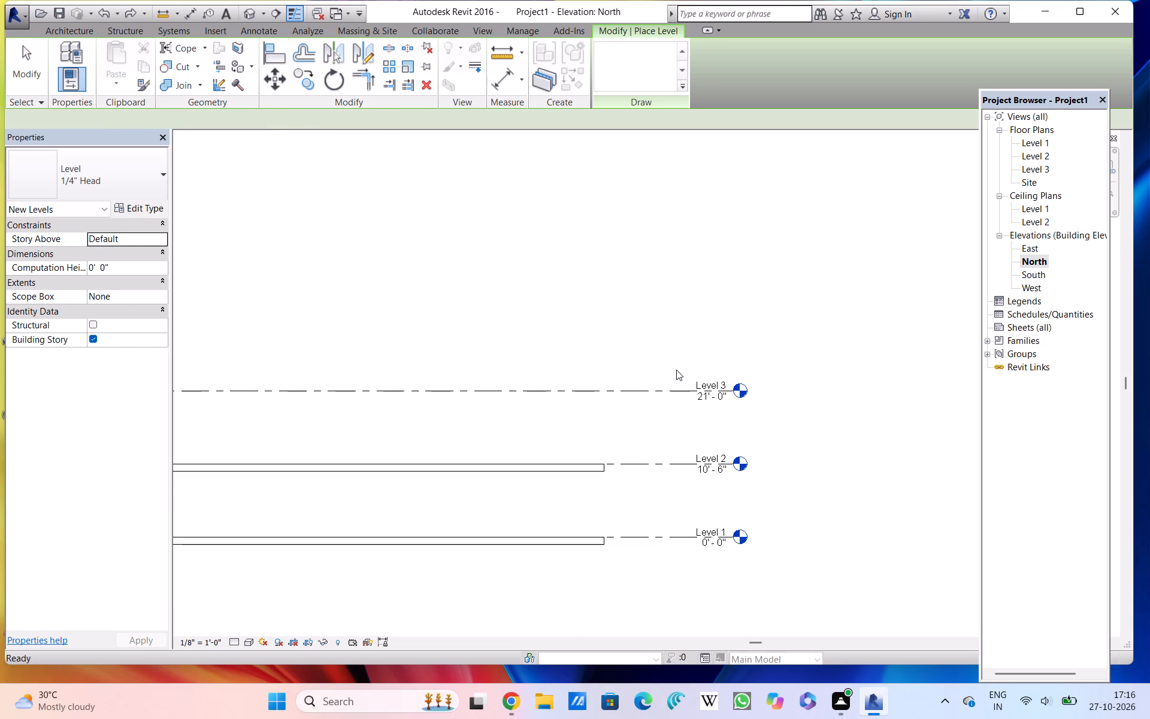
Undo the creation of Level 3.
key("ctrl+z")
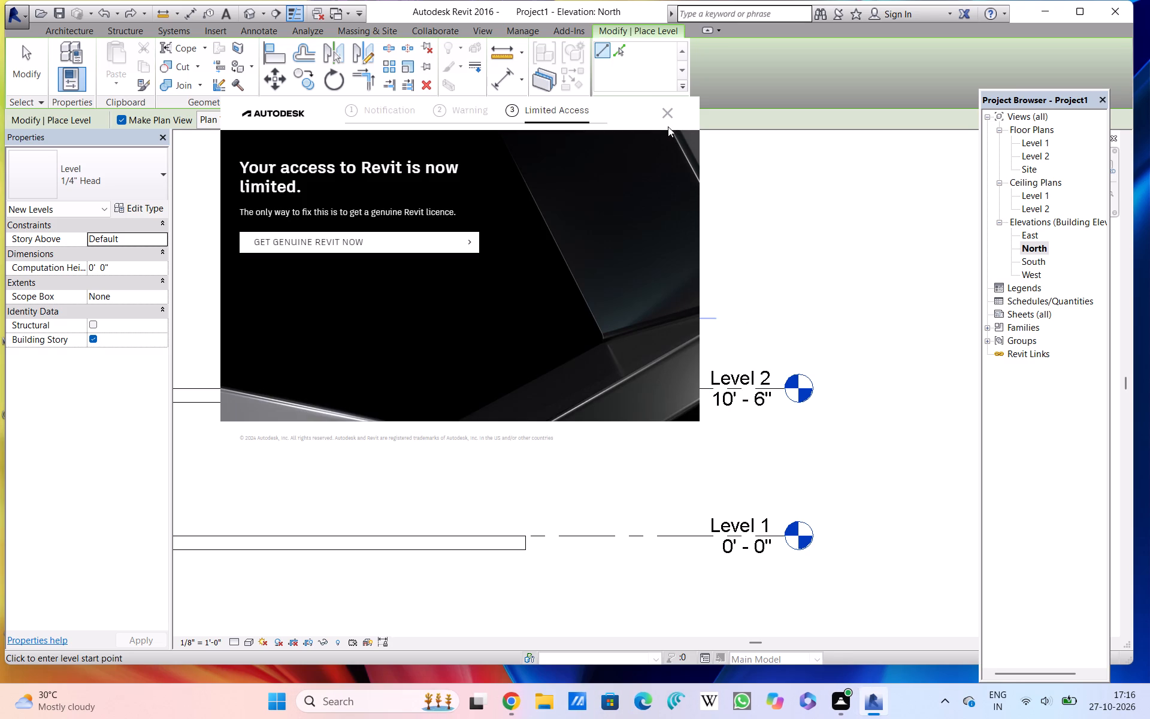
Dismiss the Autodesk limited-access notification that covers the elevation view.
double_click(668, 126)
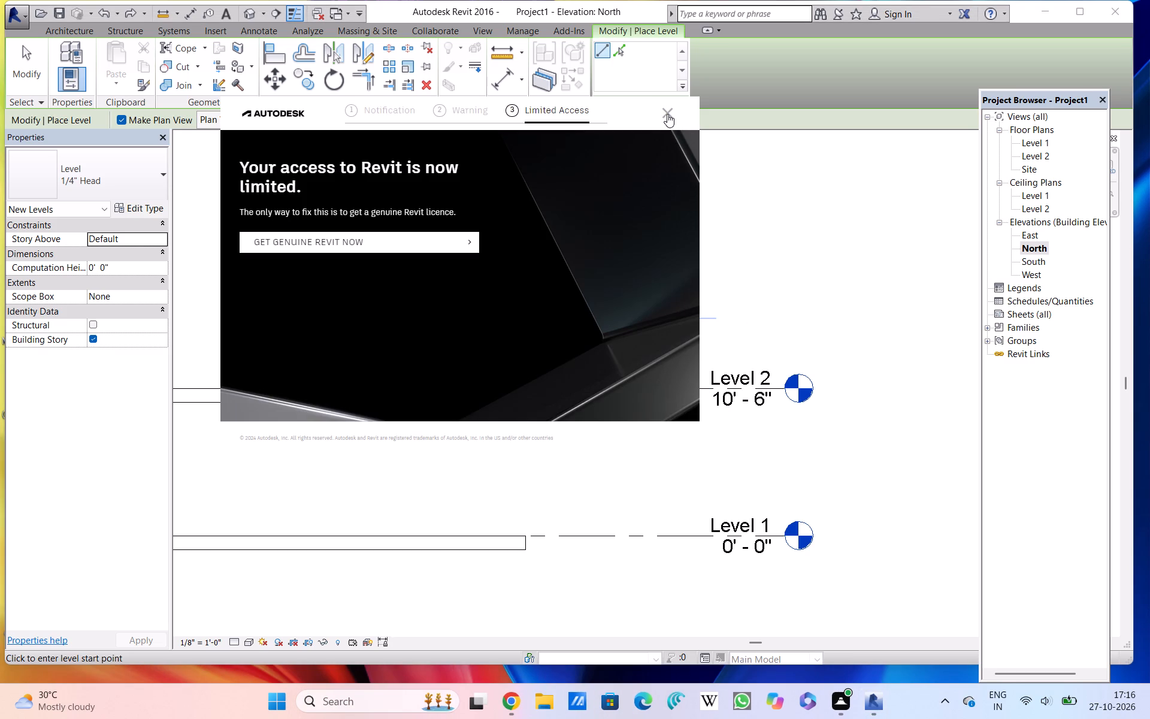
triple_click(667, 114)
left_click(667, 114)
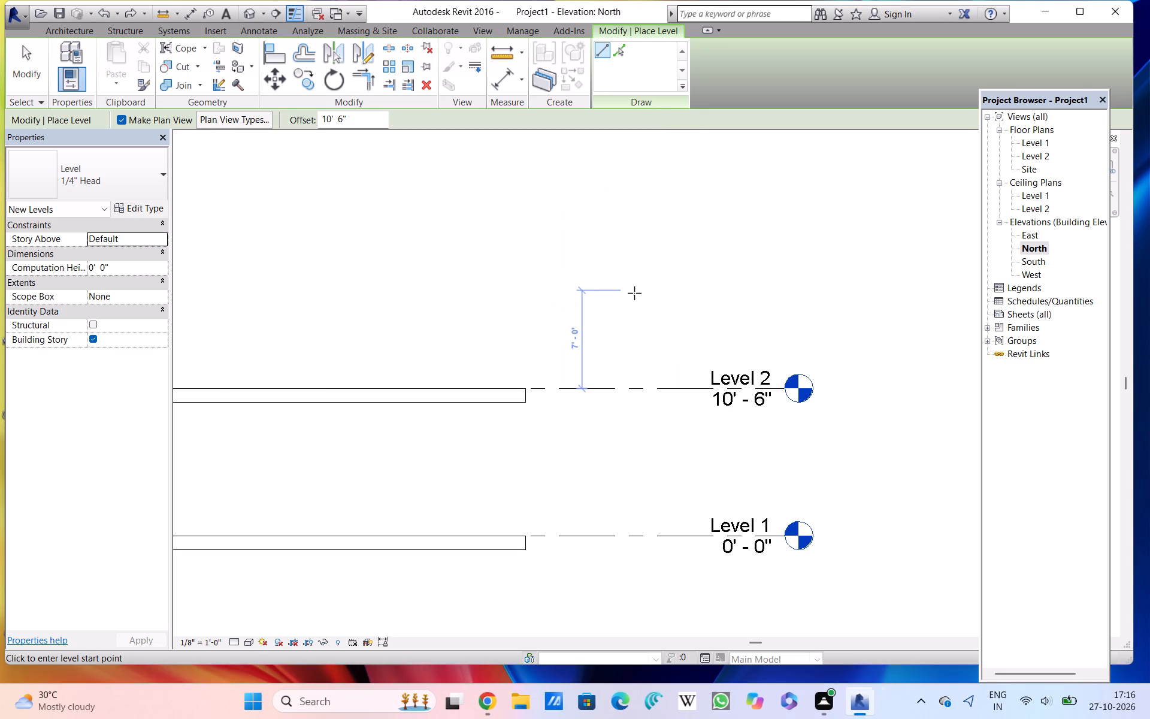
Use the Pick Lines option with the 10' 6" offset to create levels at 21' 0" above Level 2 and 31' 6" above Level 3.
left_click(619, 49)
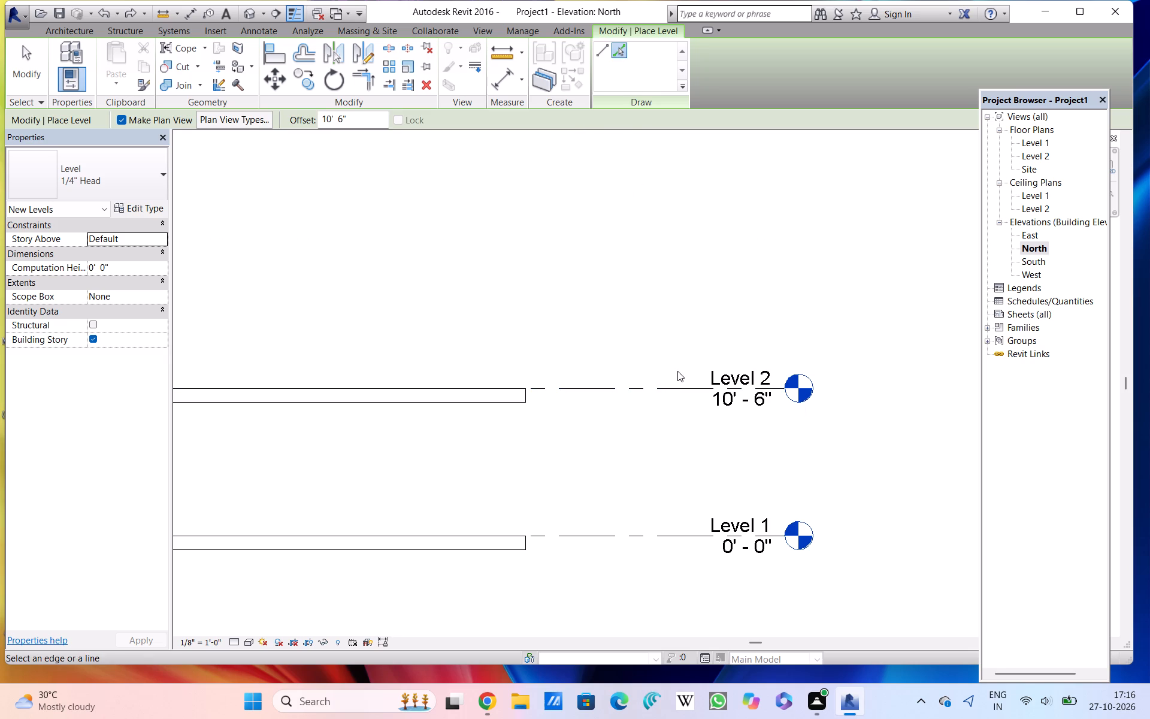
left_click(682, 386)
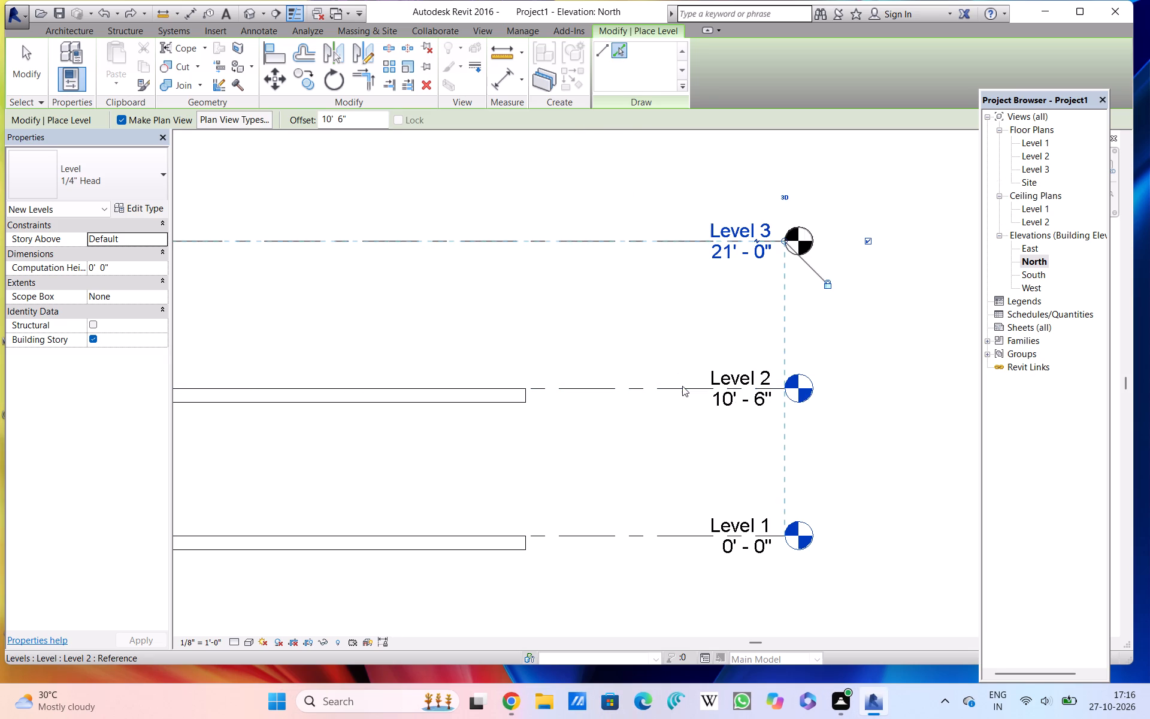
scroll(673, 240, "down", 4)
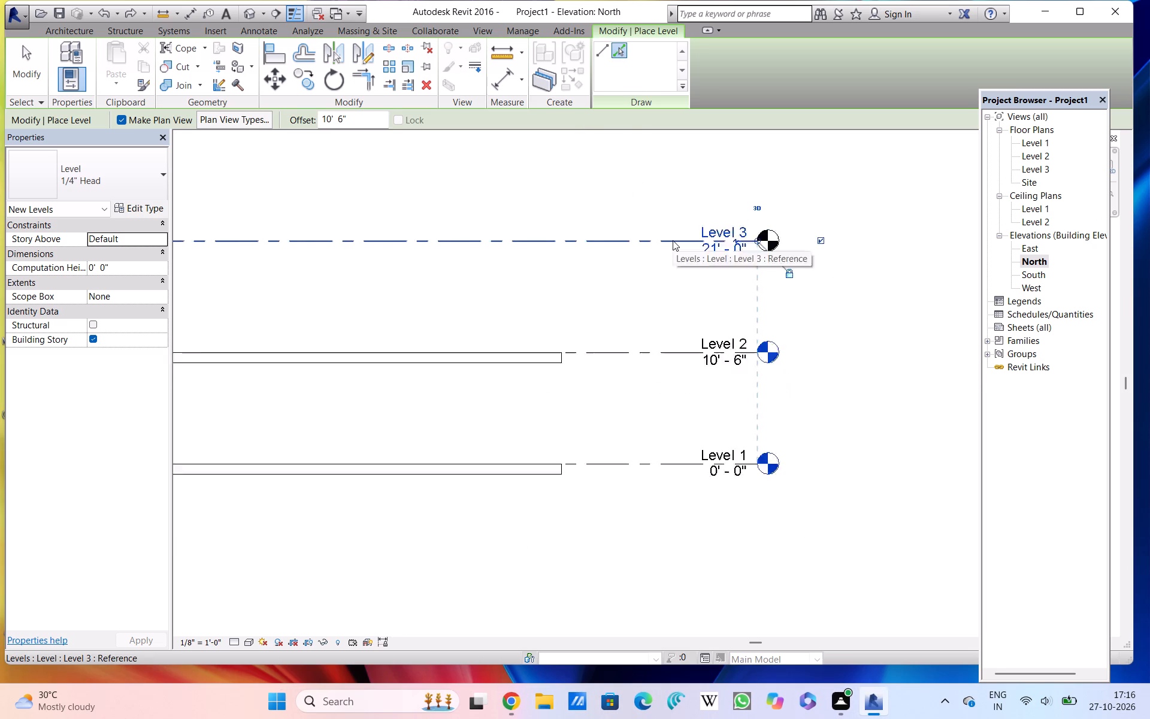
scroll(673, 240, "down", 1)
left_click(673, 240)
scroll(667, 215, "down", 6)
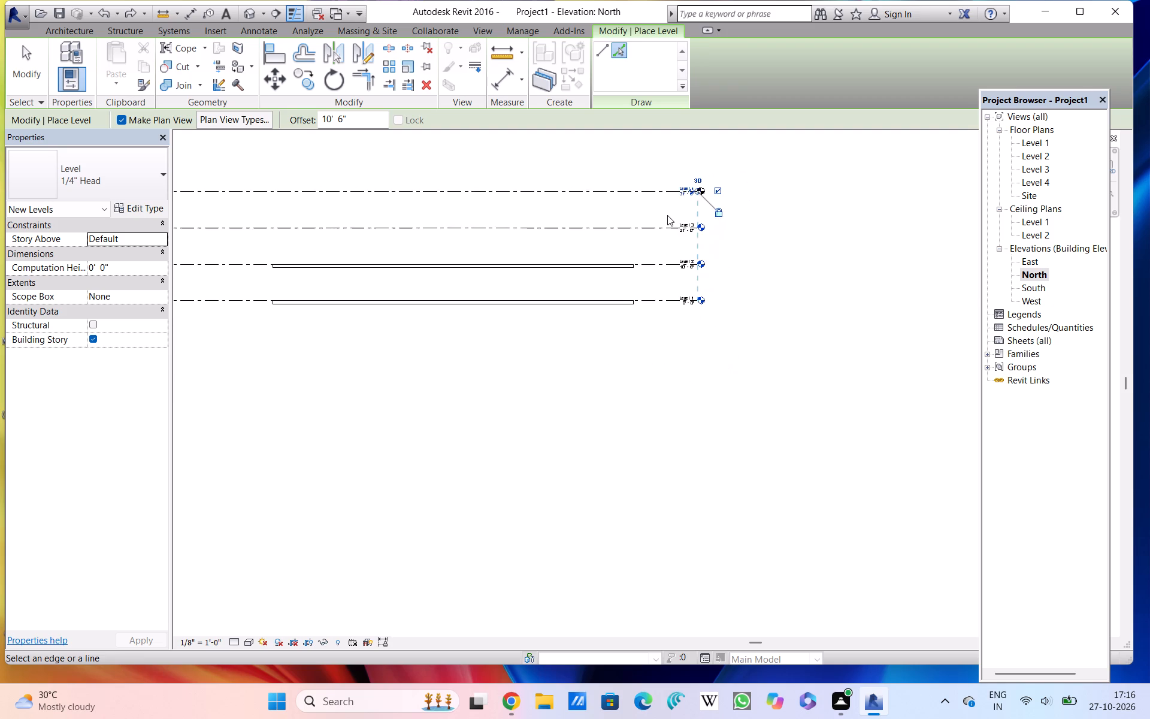
Offset a level 10' 6" above Level 4, at 42' 0", and undo the duplicate level placed on top of it.
middle_click_drag(667, 215, 679, 395)
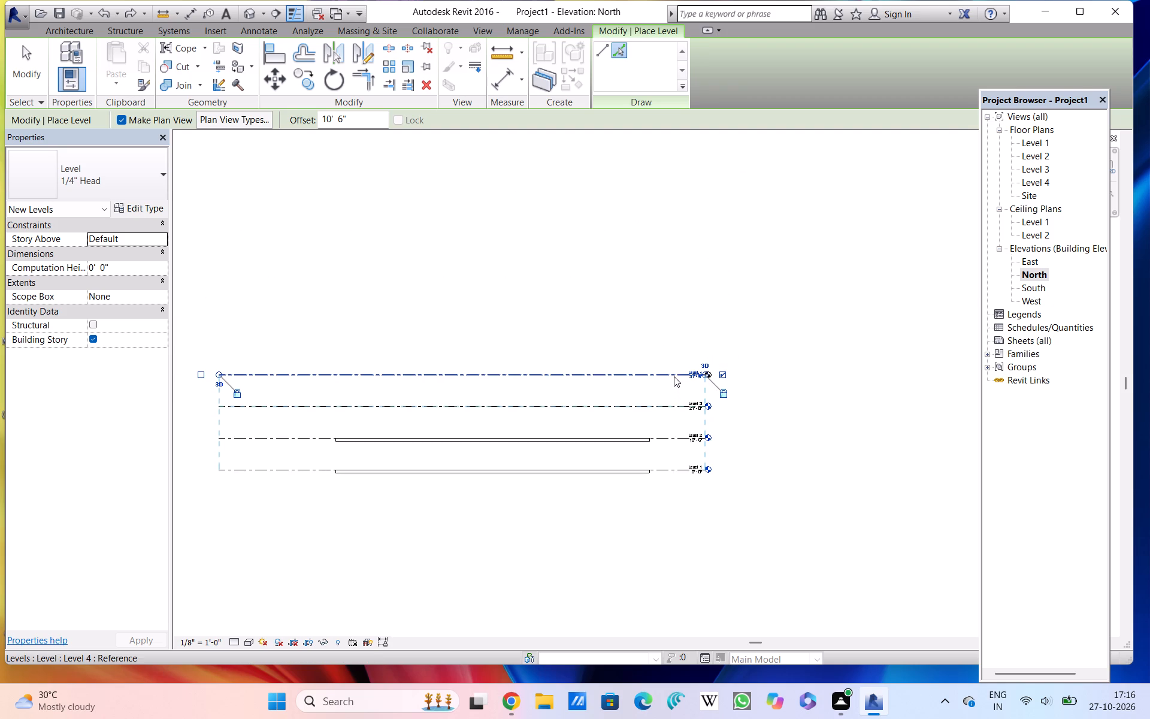
double_click(674, 373)
scroll(674, 373, "up", 5)
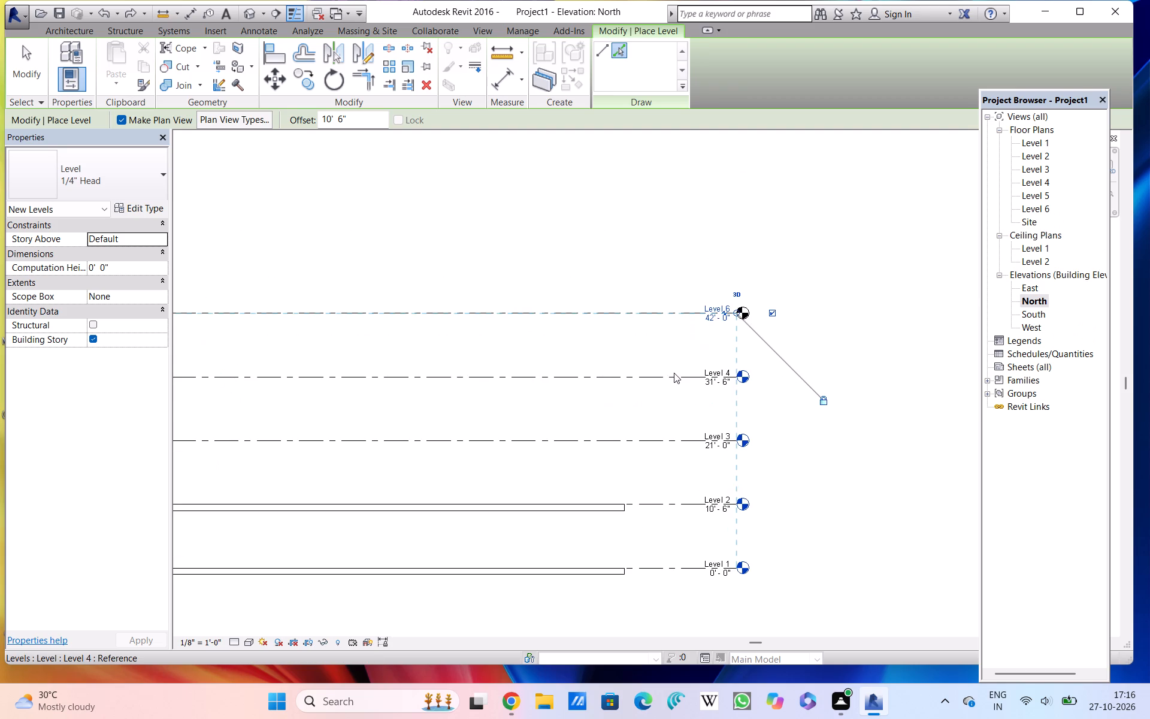
scroll(680, 353, "up", 2)
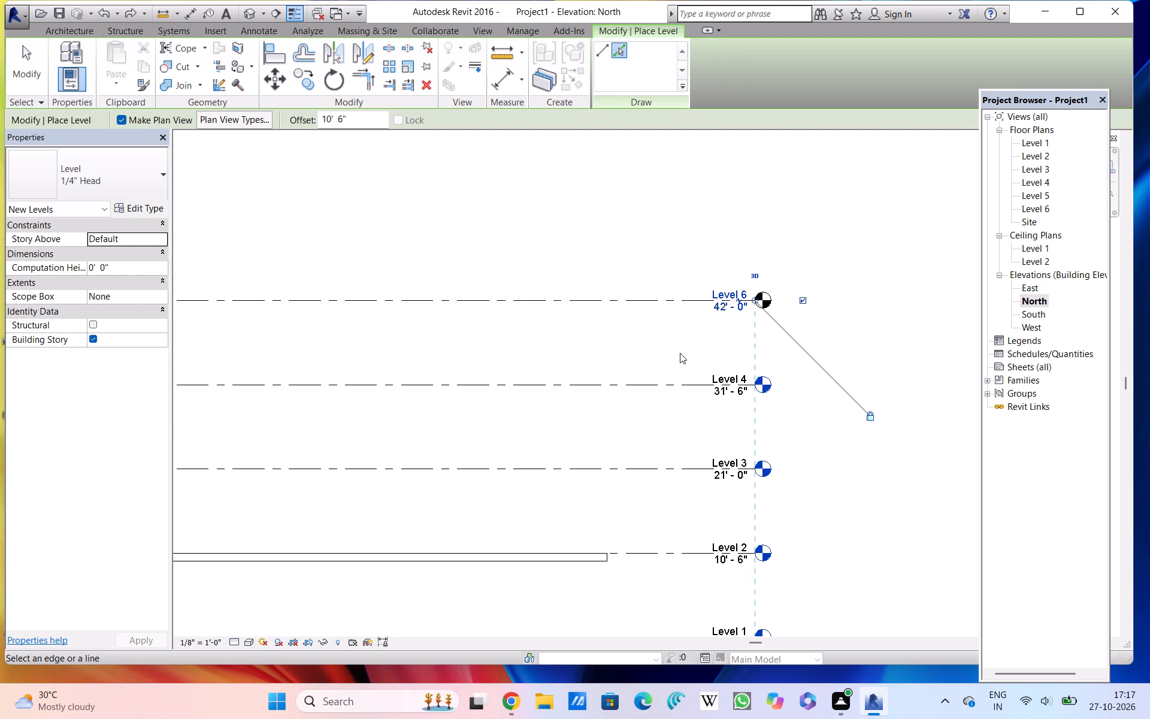
key("ctrl+z")
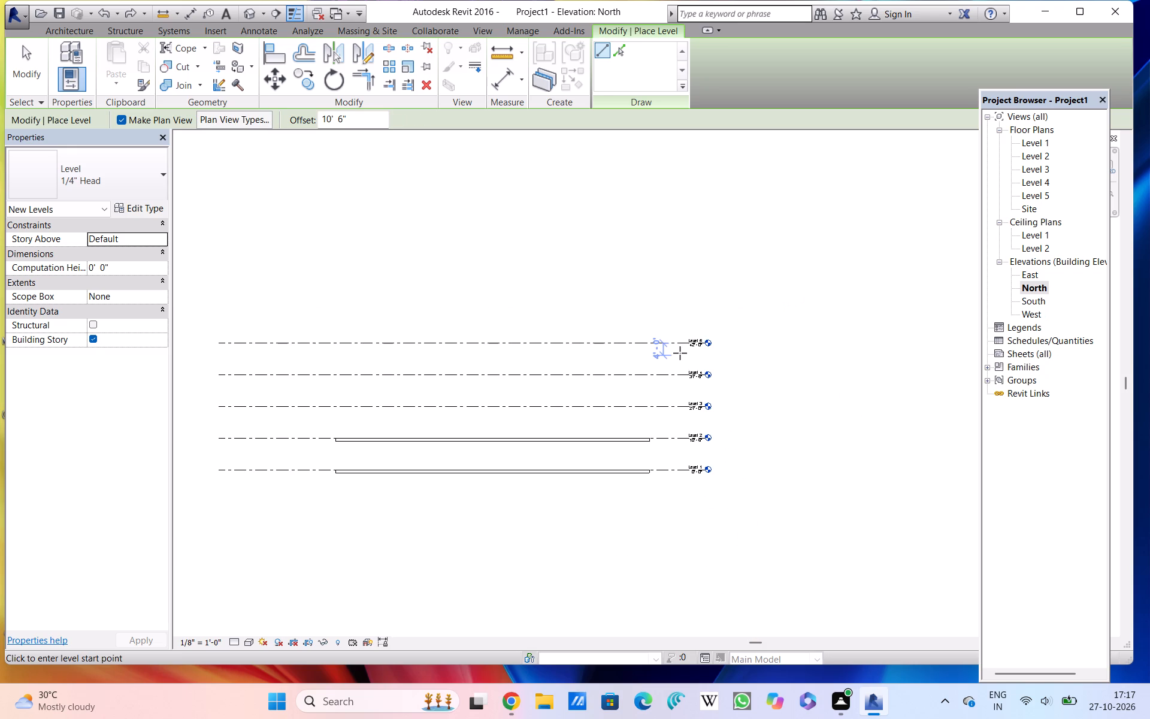
Pick the Level 5 line with the 10' 6" offset to create a level above it at 52' 6".
scroll(712, 365, "up", 6)
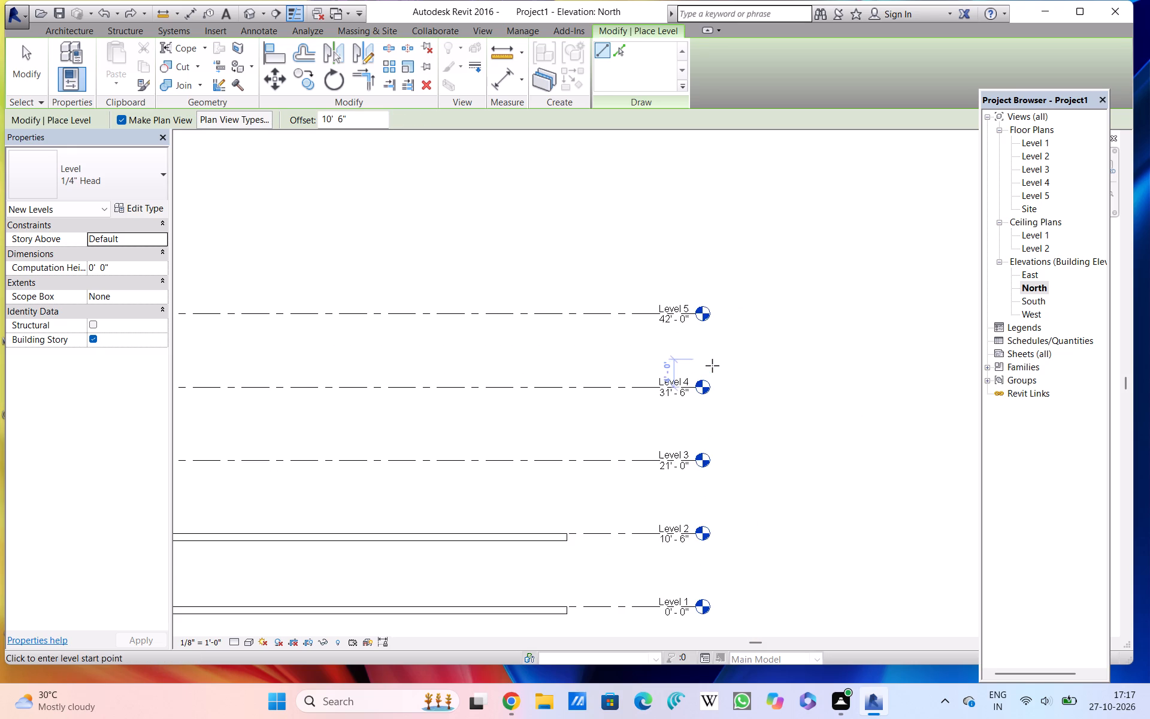
scroll(712, 365, "up", 4)
scroll(712, 365, "down", 3)
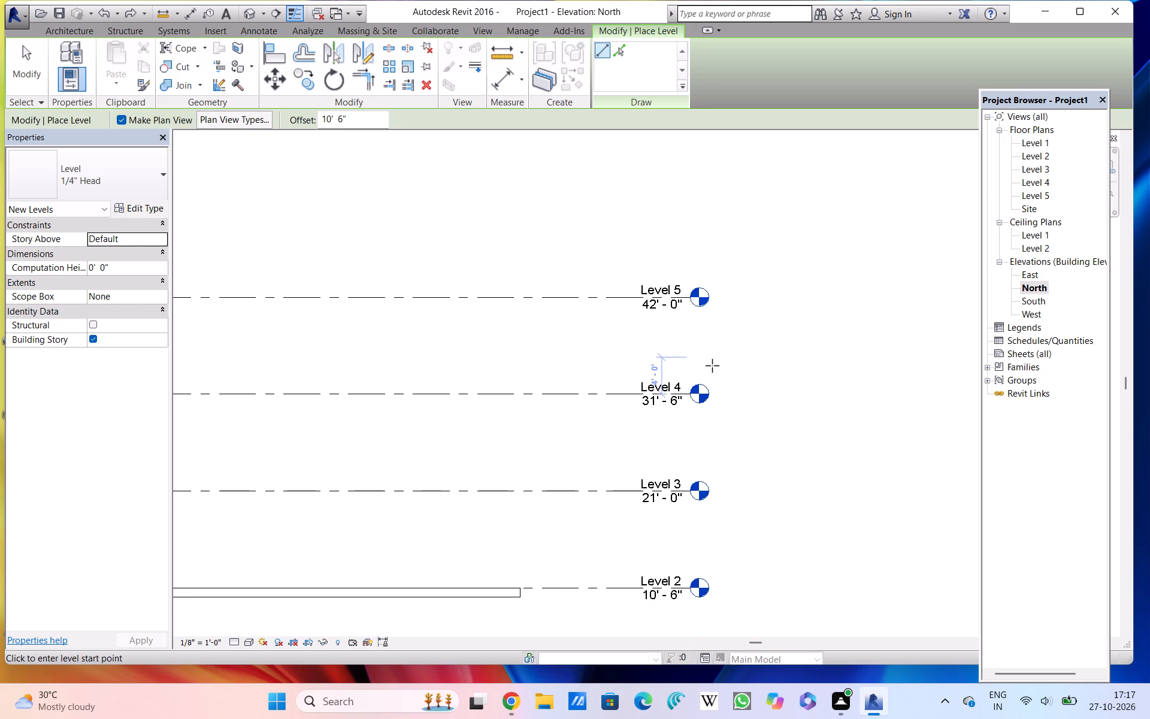
scroll(712, 365, "up", 4)
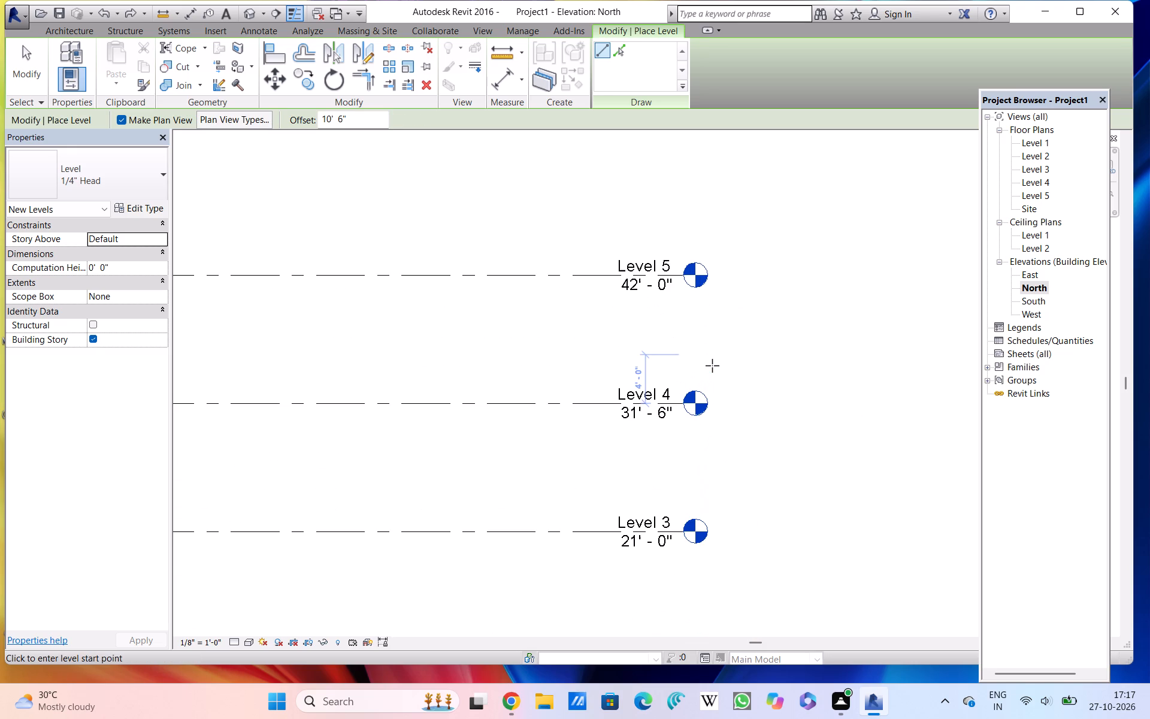
scroll(513, 262, "down", 4)
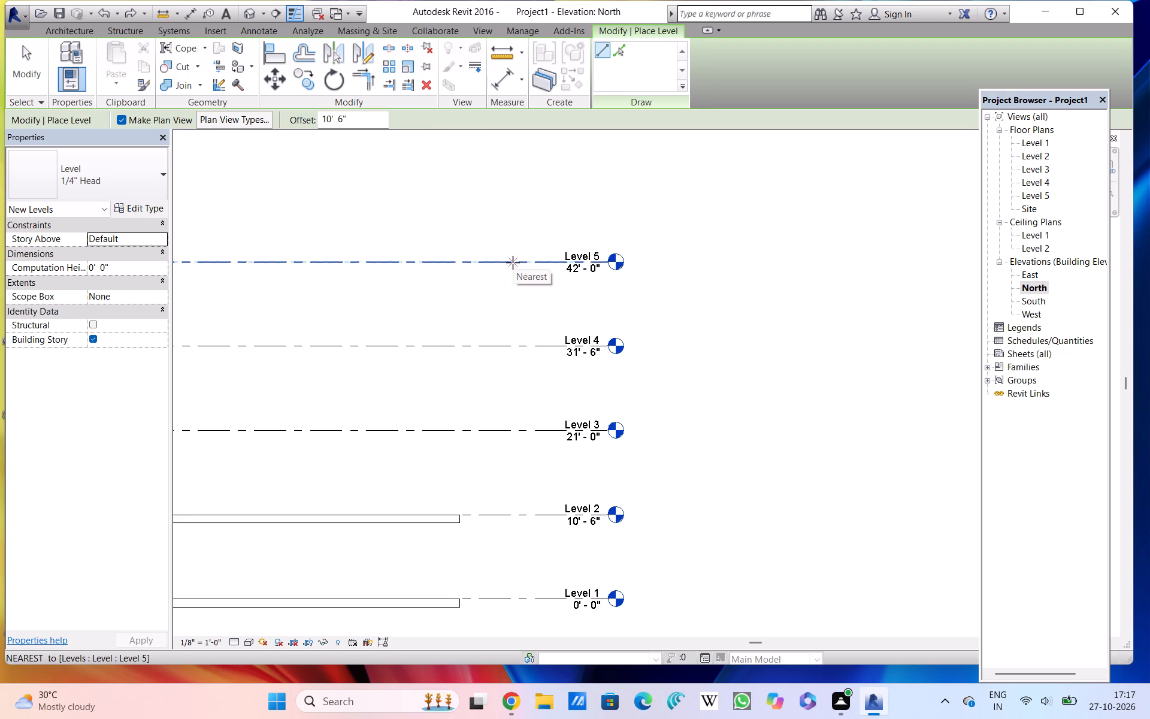
scroll(513, 262, "down", 3)
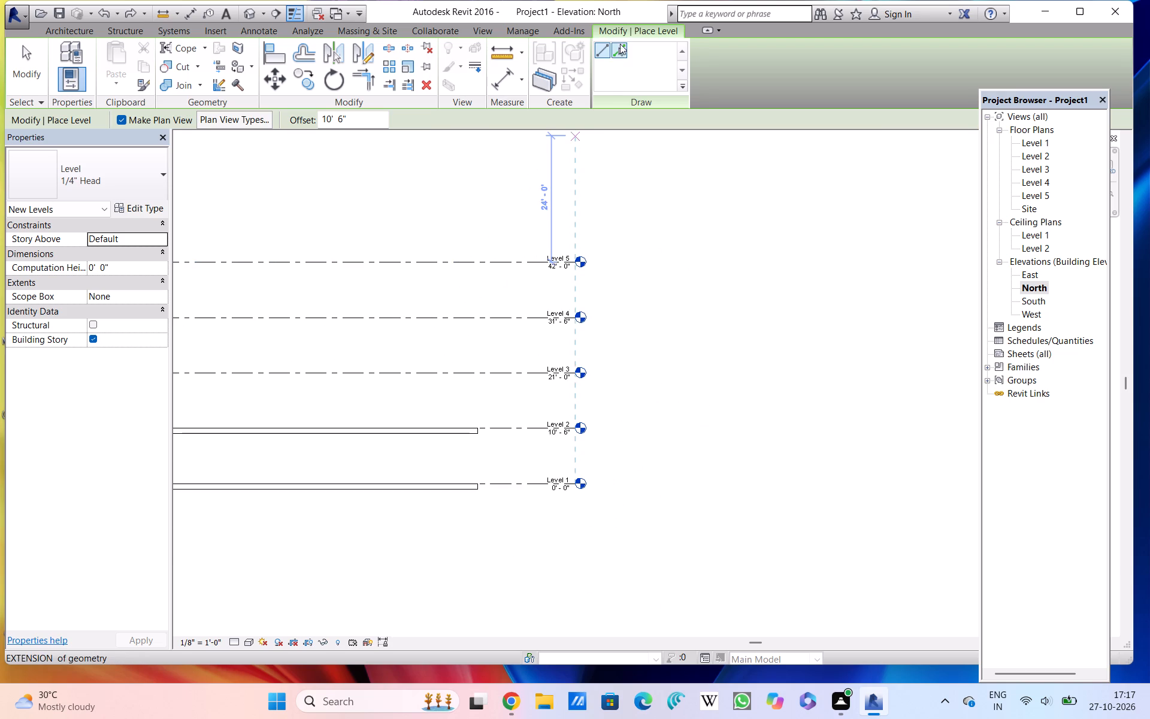
left_click(620, 47)
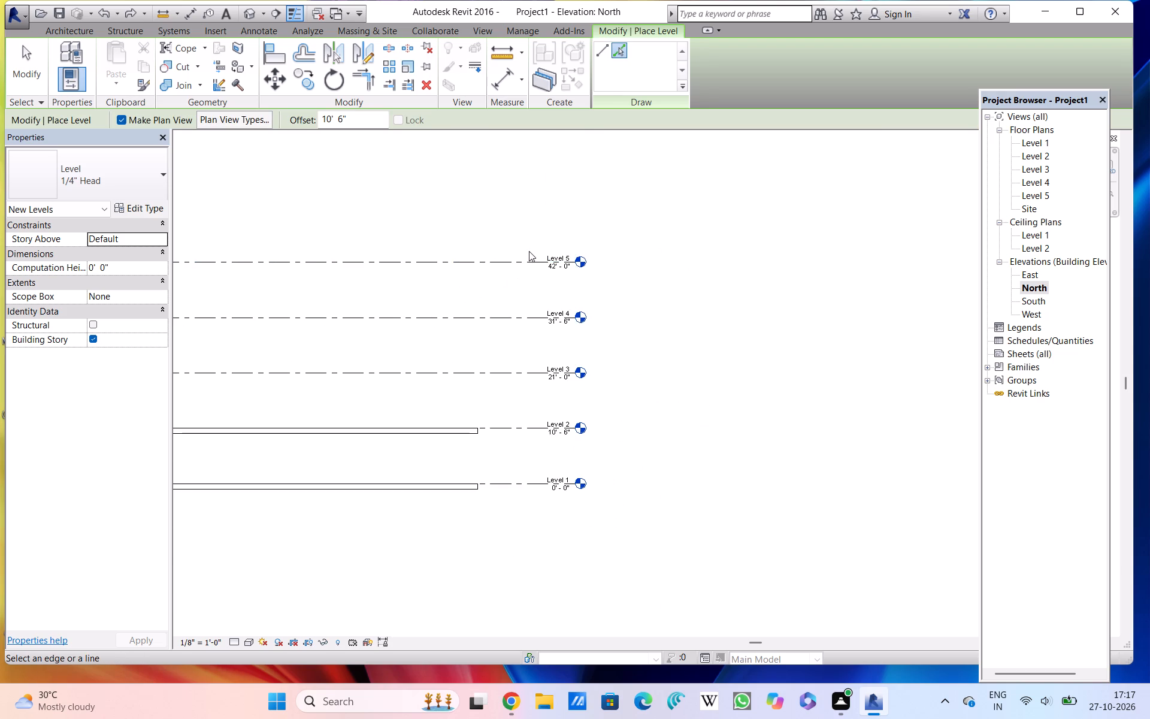
left_click(529, 256)
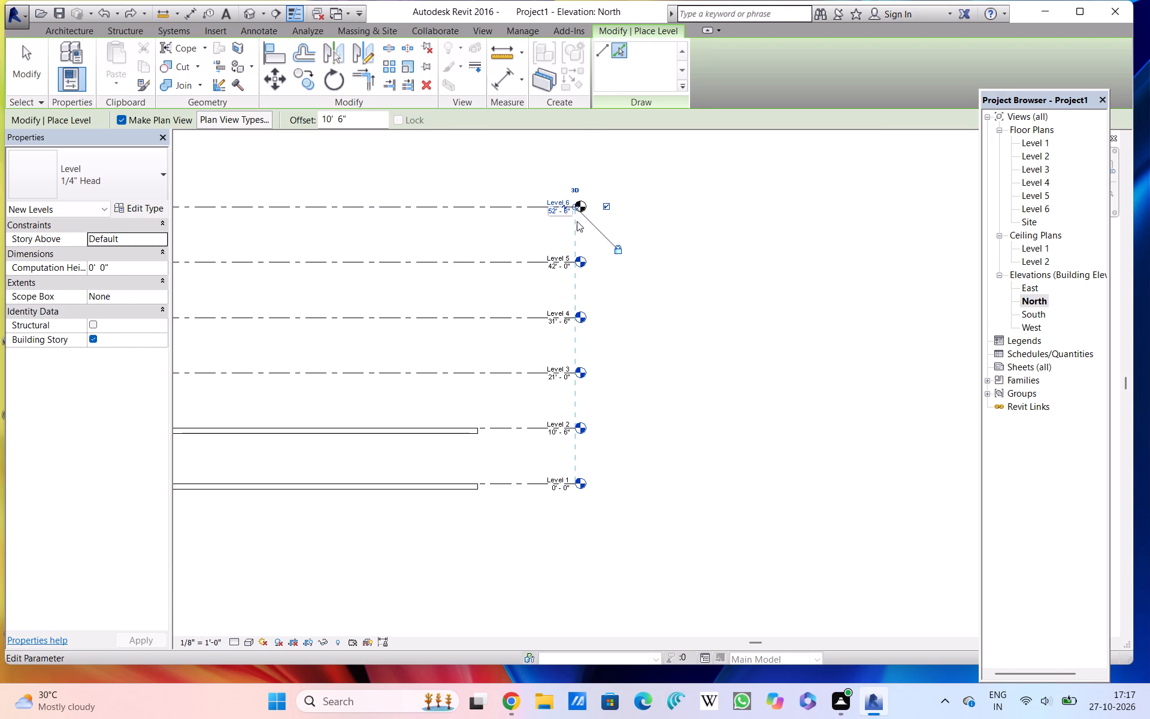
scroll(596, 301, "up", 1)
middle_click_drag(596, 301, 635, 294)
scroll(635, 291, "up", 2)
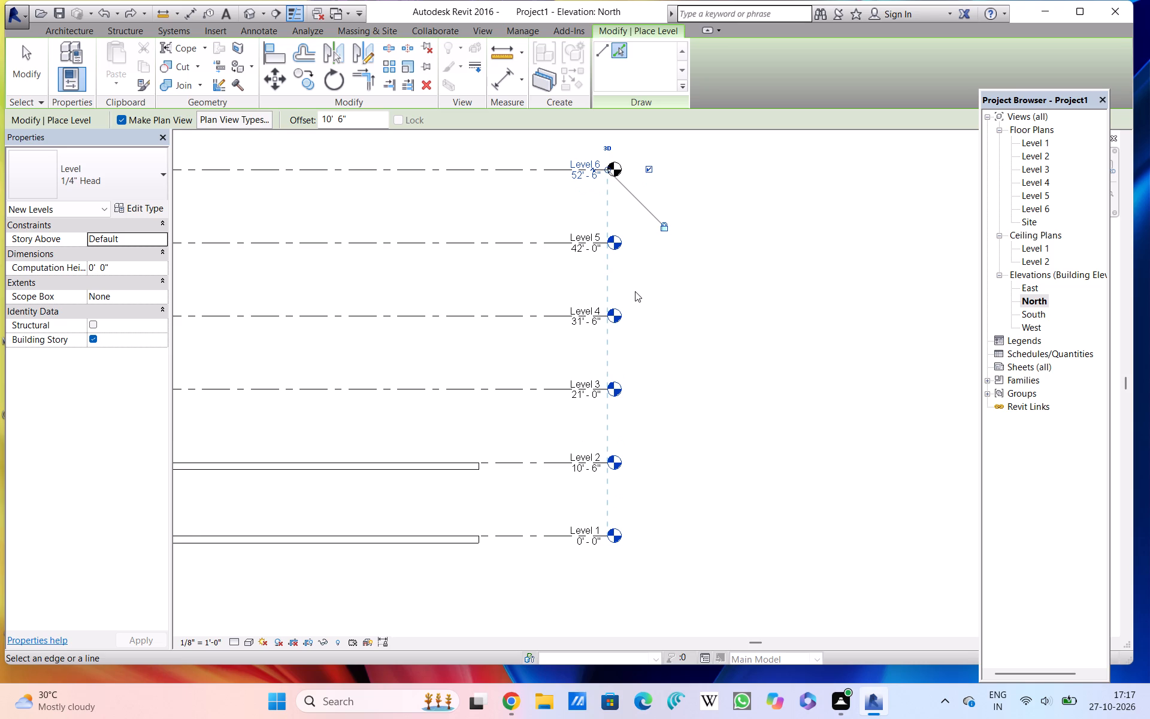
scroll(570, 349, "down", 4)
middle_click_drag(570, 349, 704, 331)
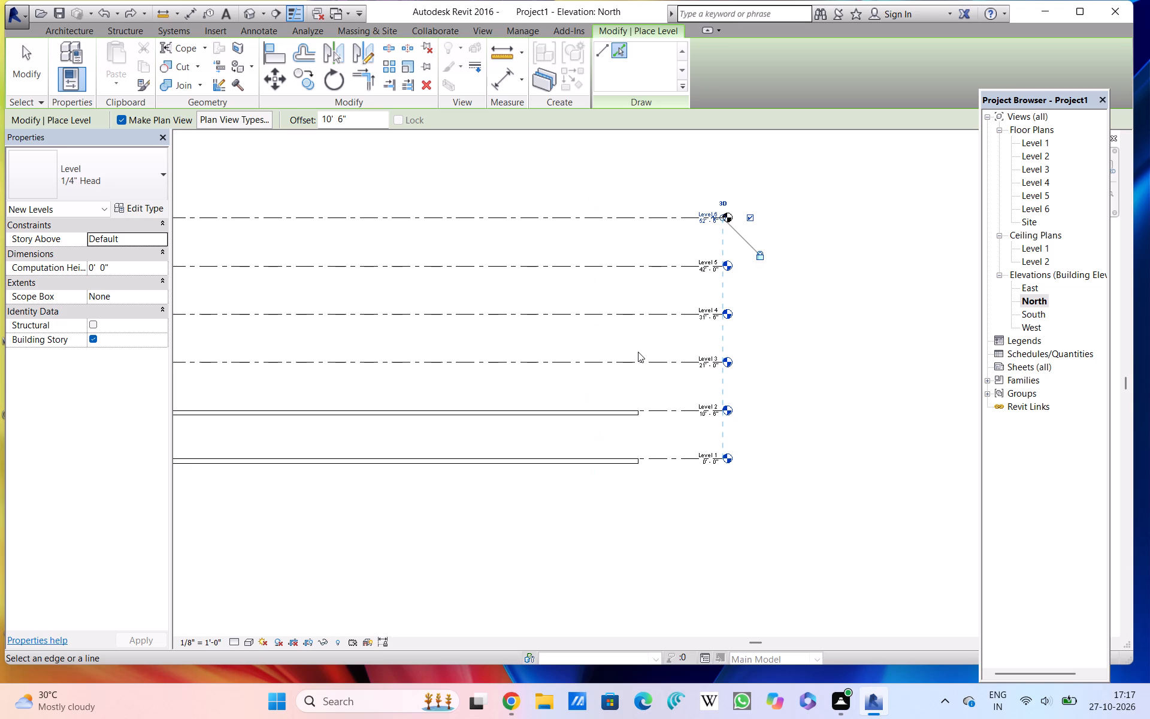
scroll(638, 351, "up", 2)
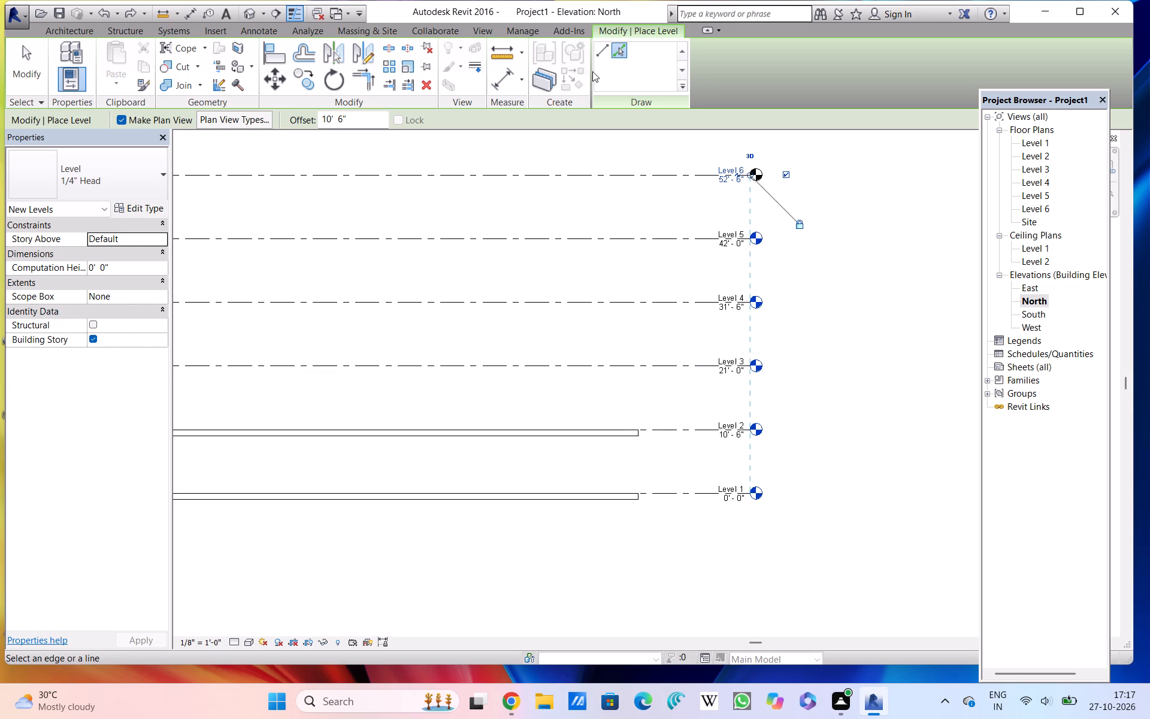
Minimize the ribbon to its compact panel view.
double_click(622, 31)
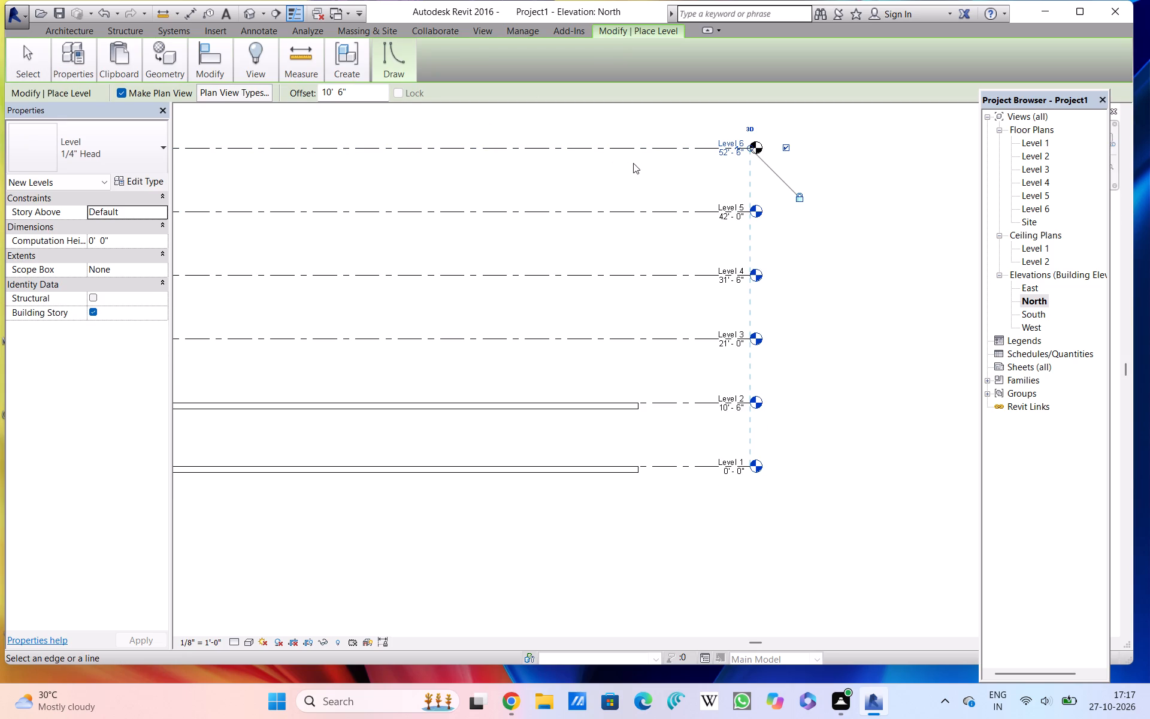
Open the Level 3 floor plan view.
double_click(1045, 166)
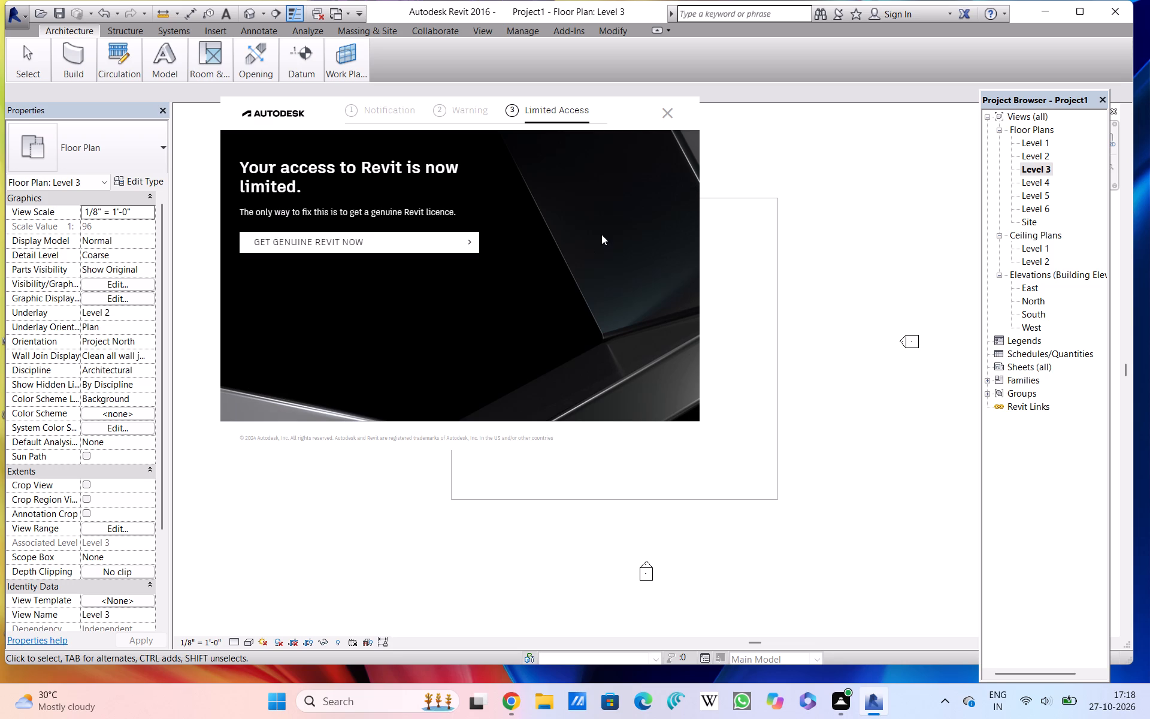
Dismiss the Autodesk limited-access notification that covers the Level 3 floor plan.
double_click(667, 108)
left_click(667, 108)
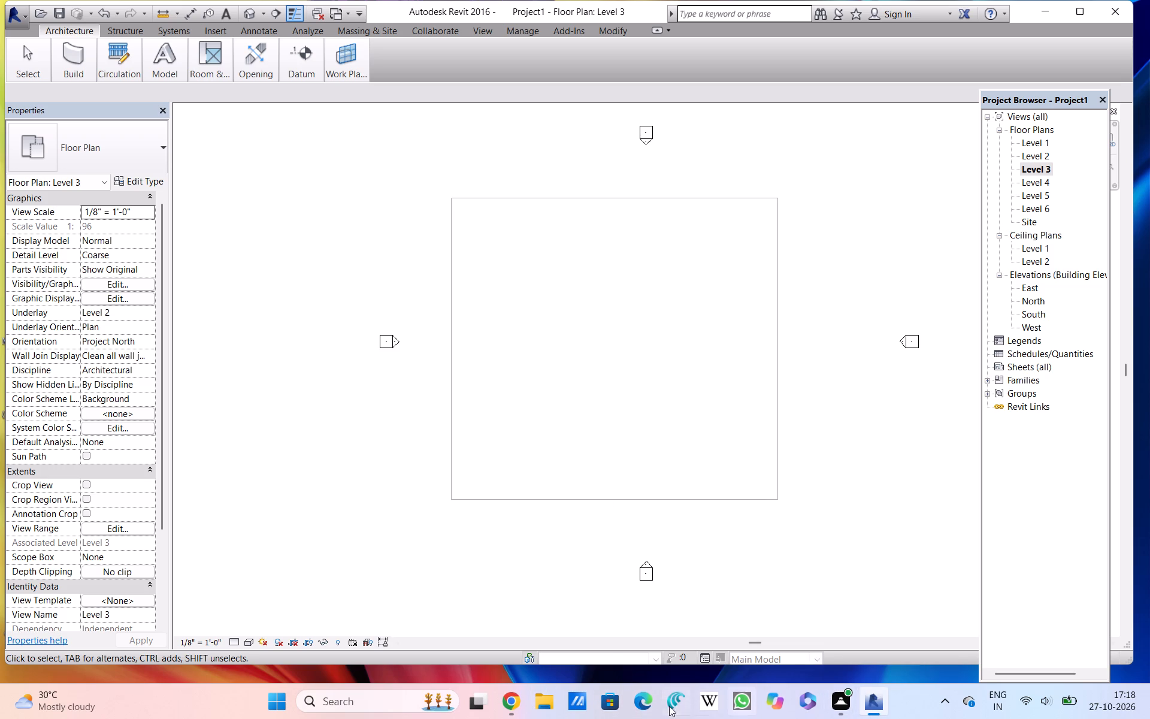
Switch to File Explorer, look in the CIVIL DWG archive, and open the Screenshots folder to find the building reference image.
double_click(538, 699)
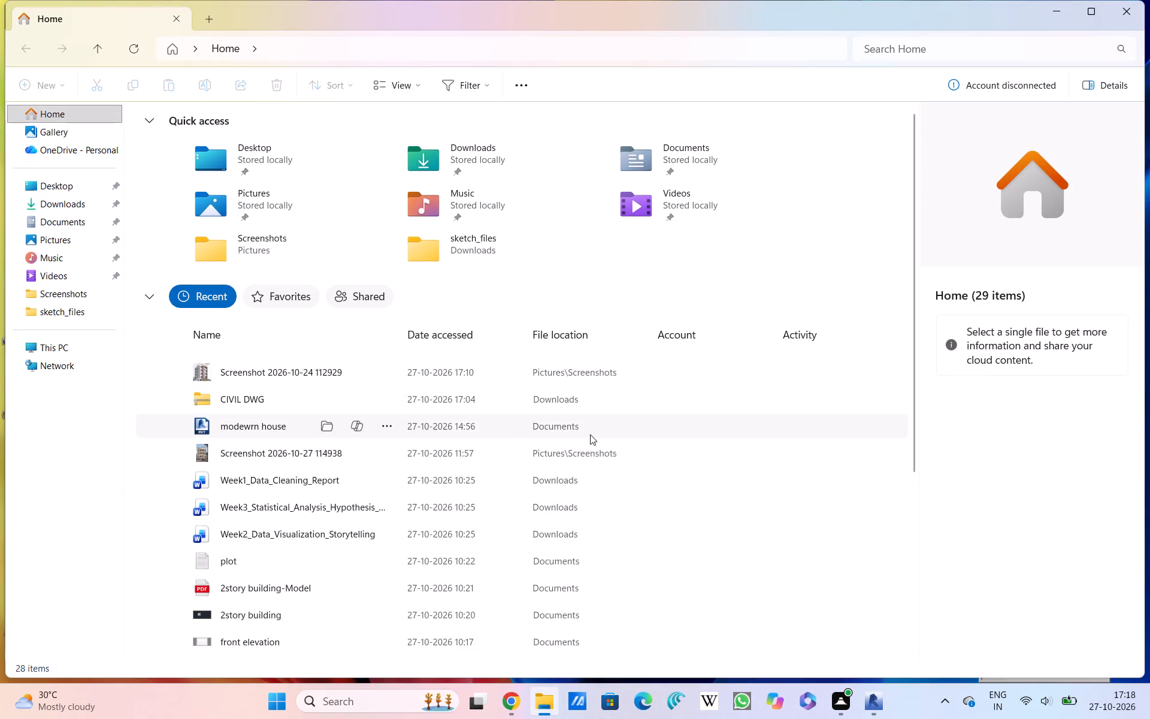
double_click(269, 394)
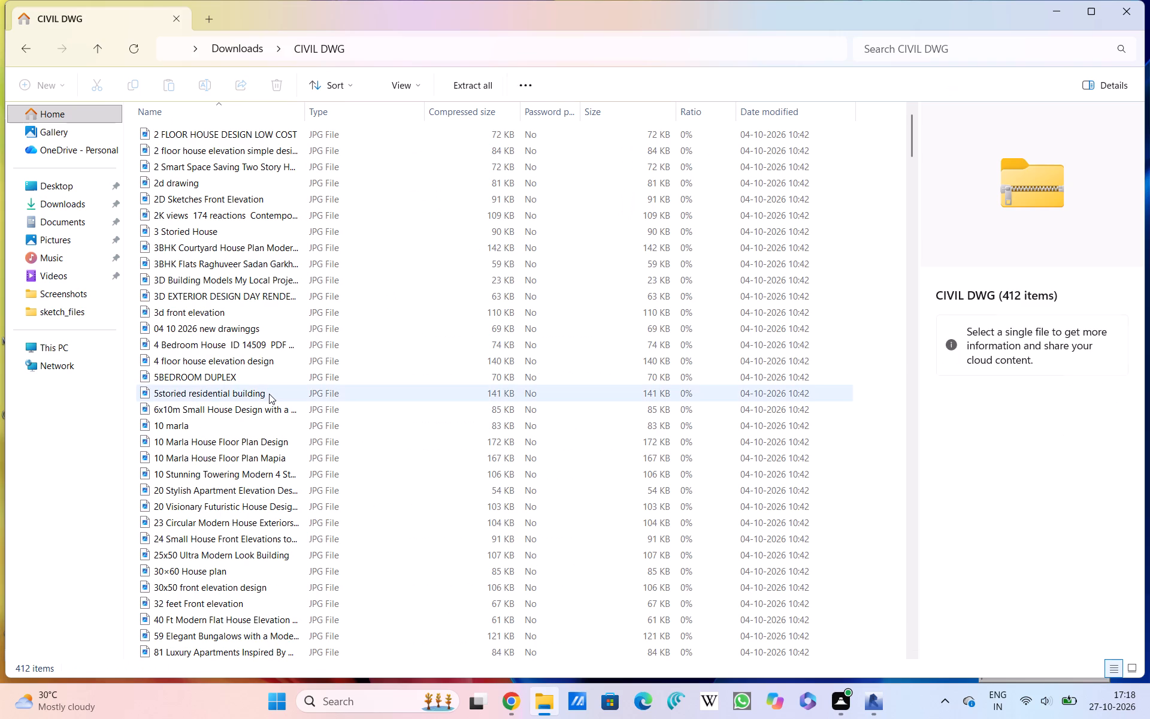
double_click(69, 287)
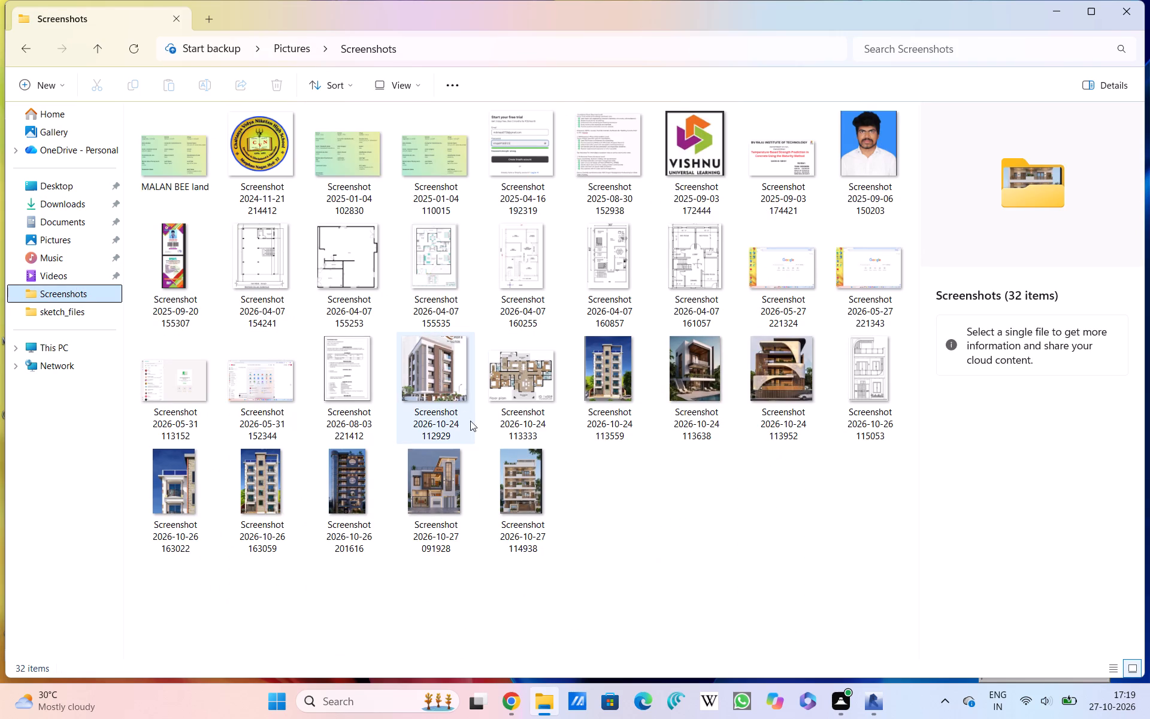
left_click(448, 390)
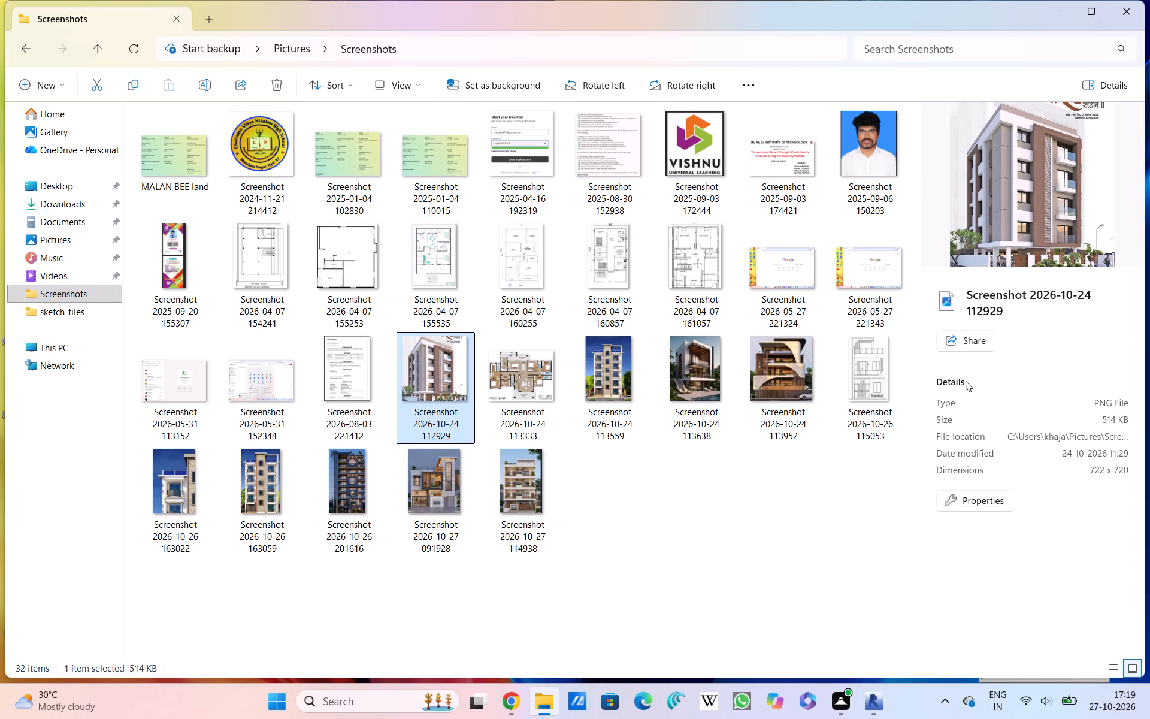
left_click(960, 342)
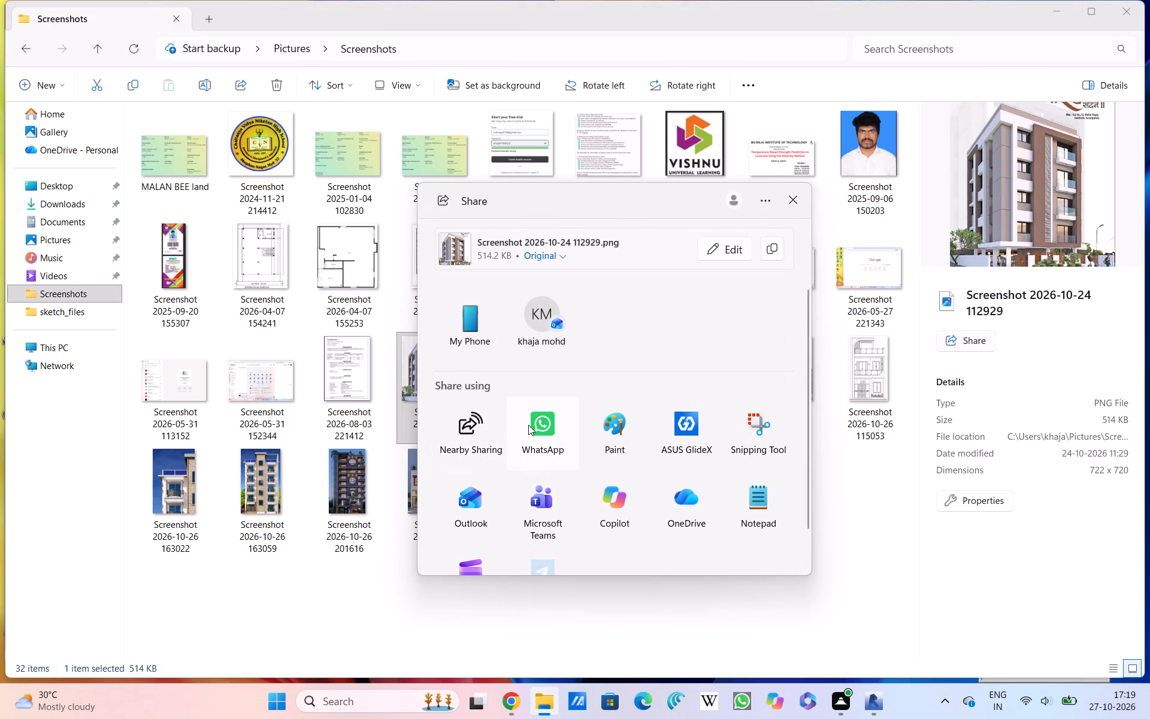
left_click(528, 425)
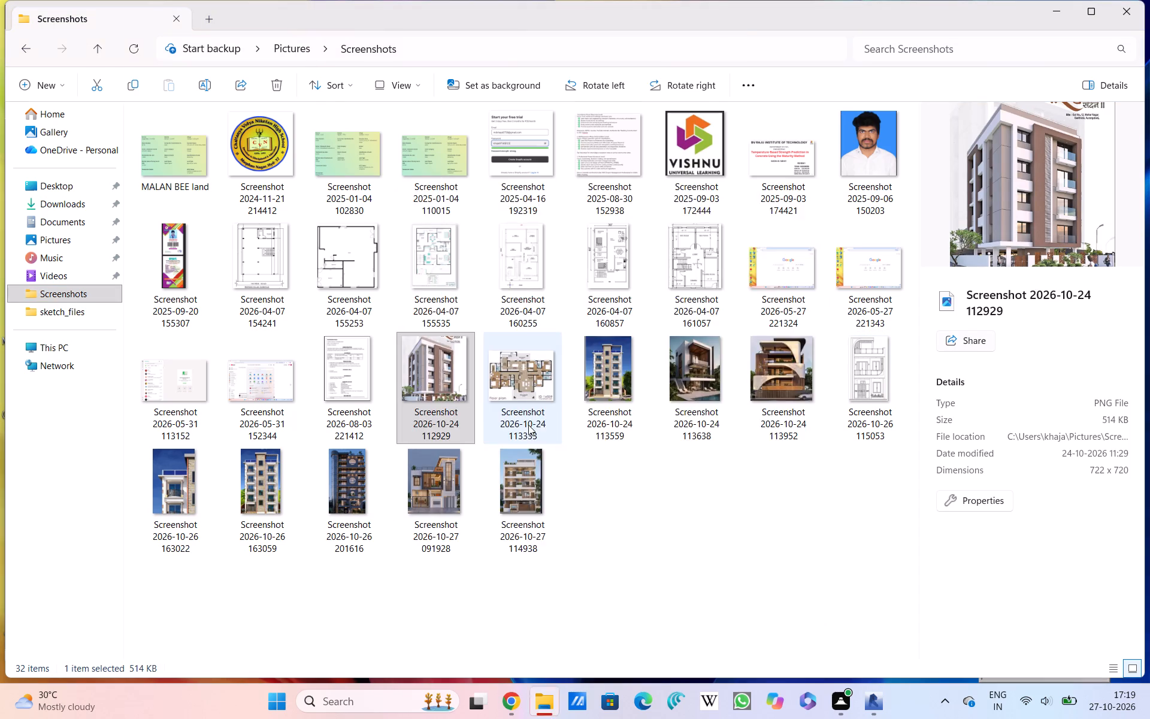
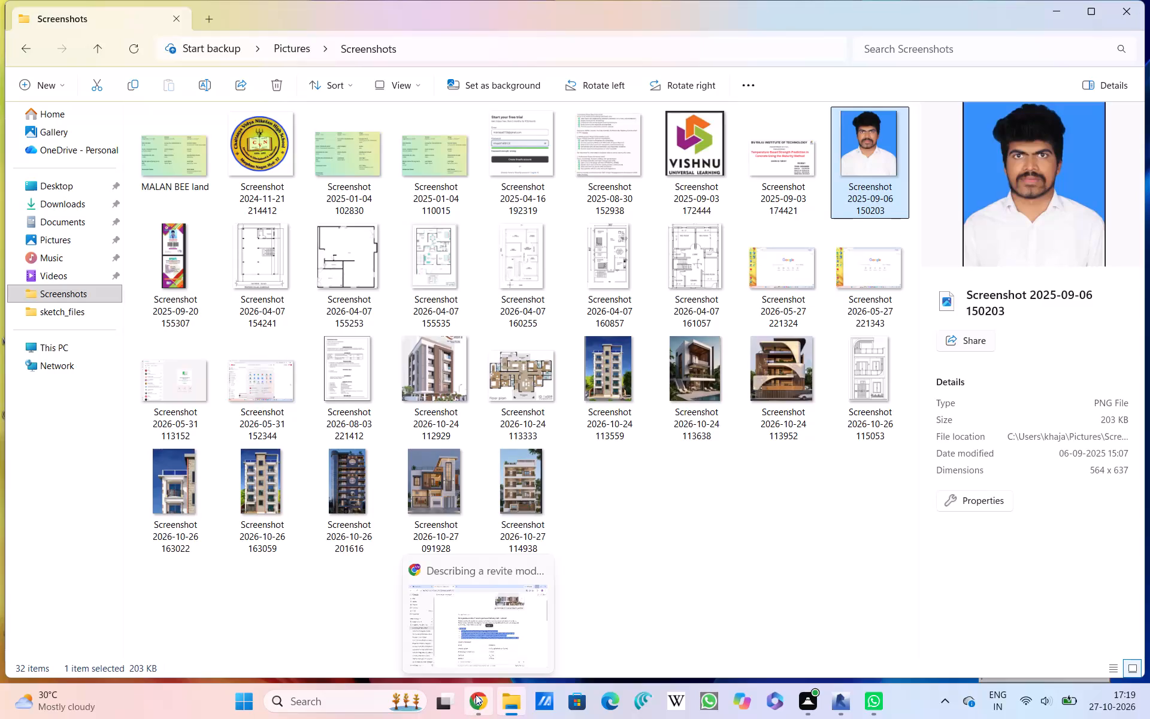
Dismiss the Autodesk limited-access notification that covers the Screenshots folder.
double_click(476, 694)
double_click(469, 697)
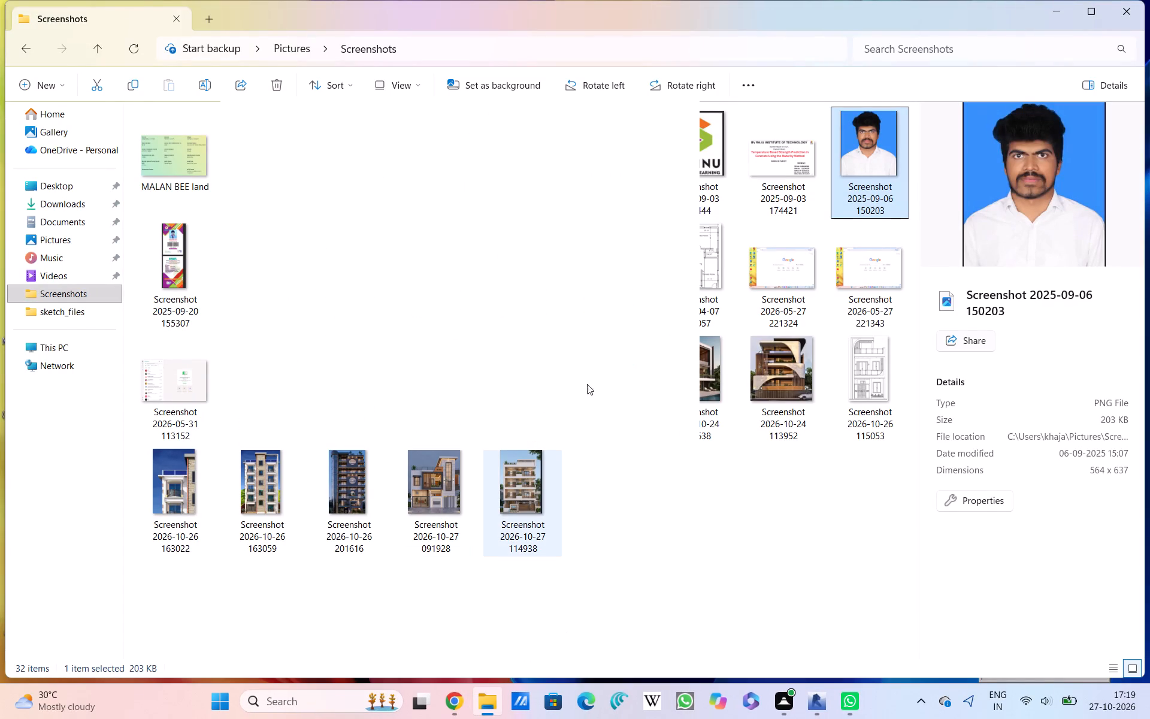
scroll(569, 297, "up", 2)
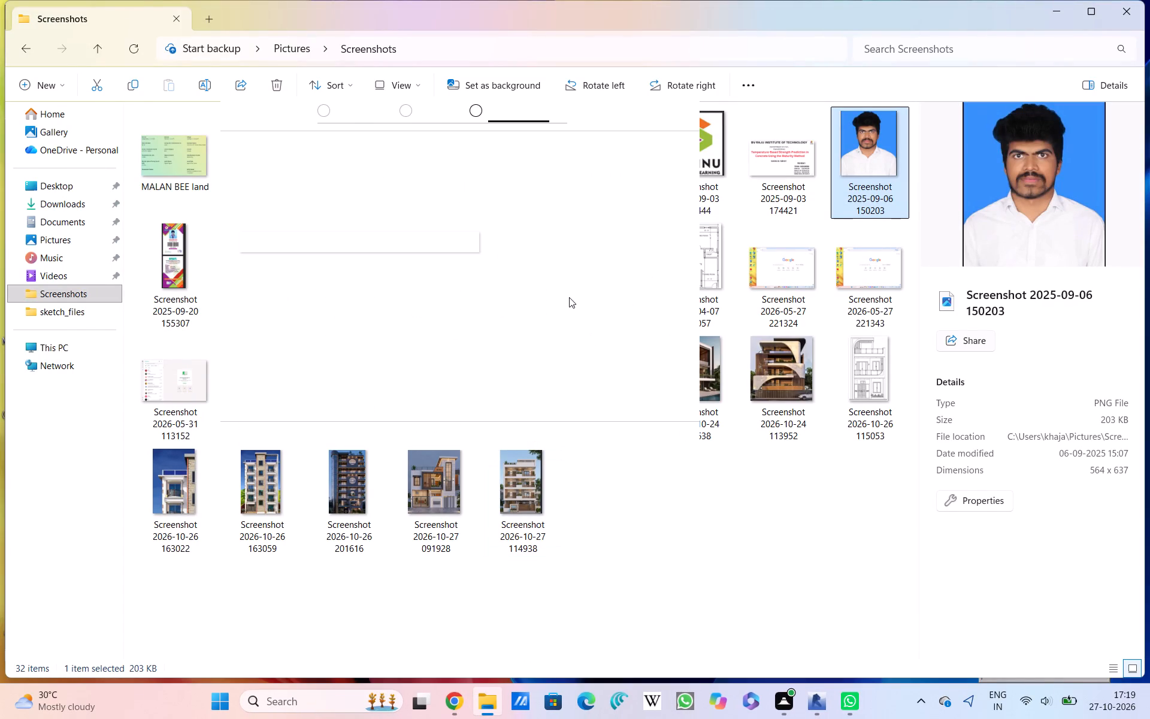
scroll(569, 297, "up", 2)
double_click(670, 110)
left_click(670, 110)
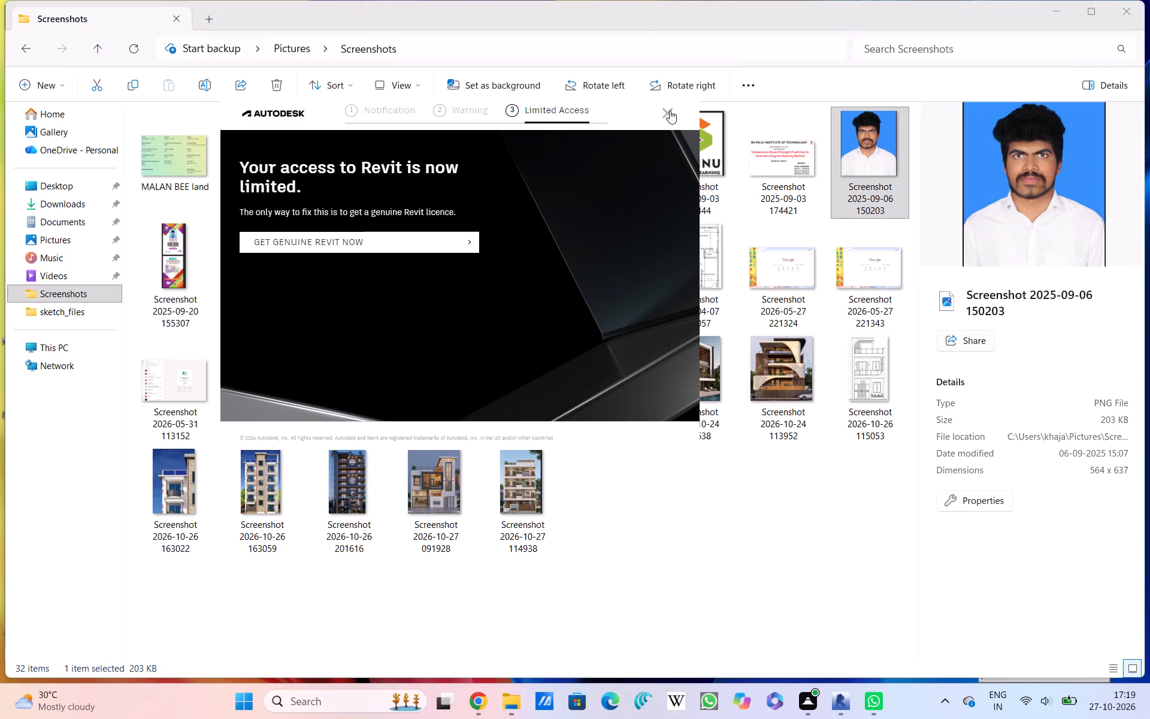
Switch to Chrome and open WhatsApp Web in a new tab.
left_click(477, 705)
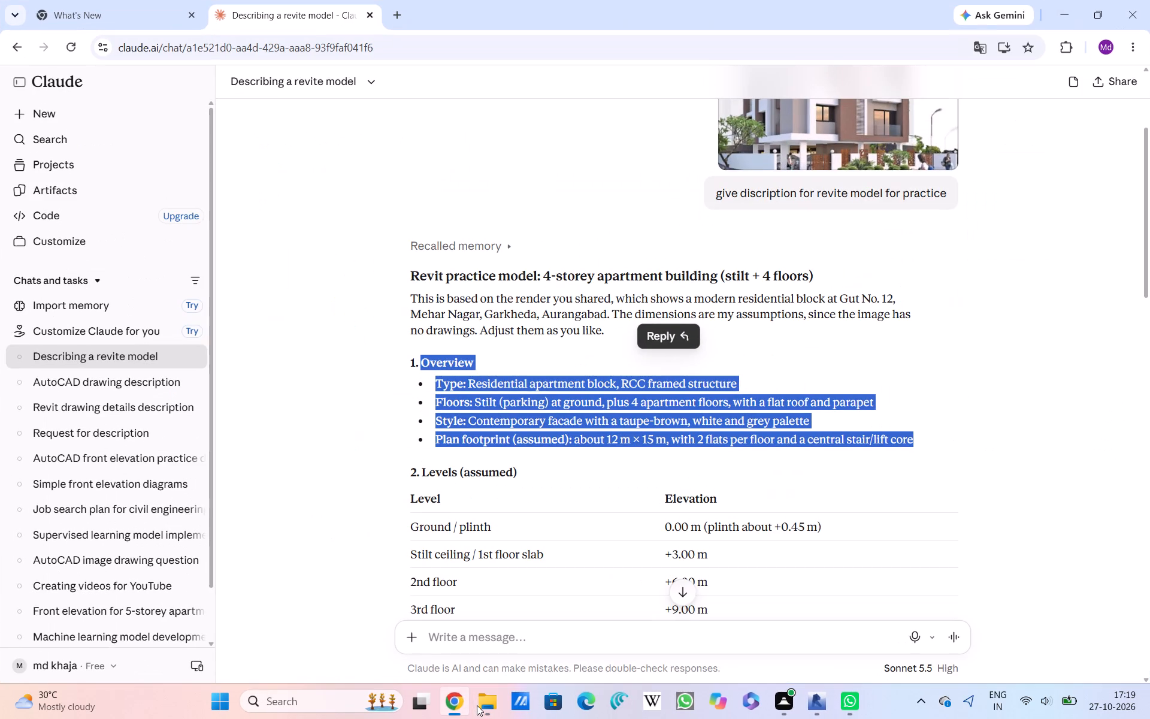
double_click(401, 21)
left_click(479, 416)
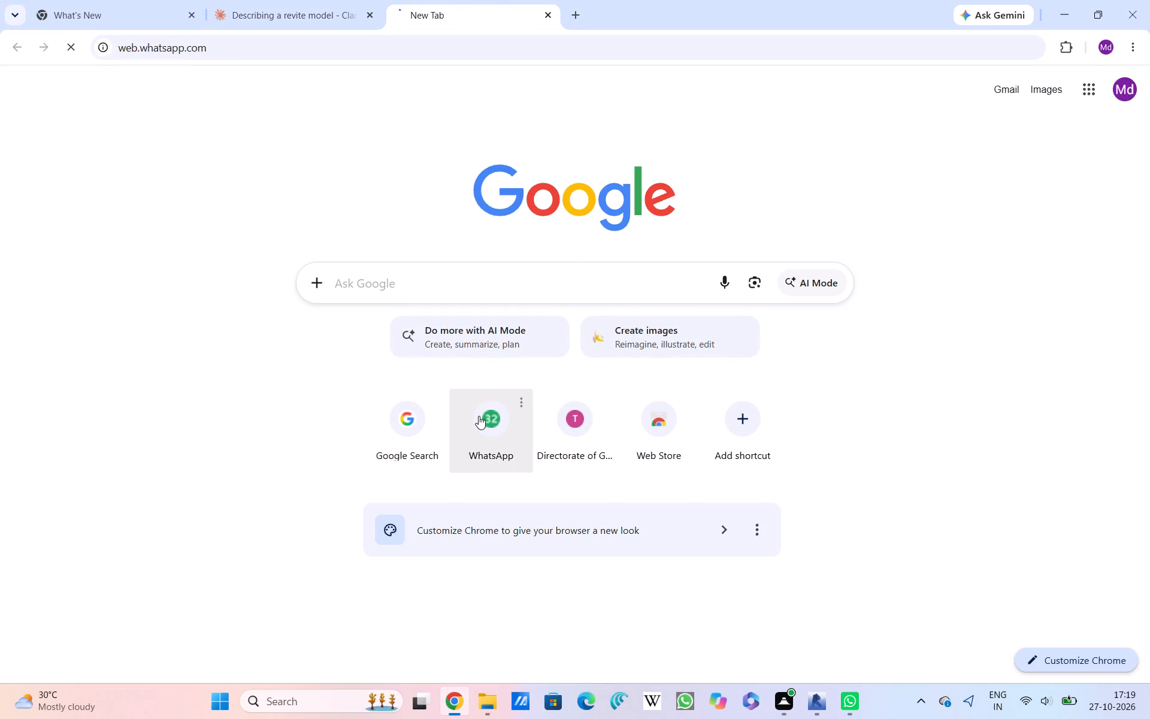
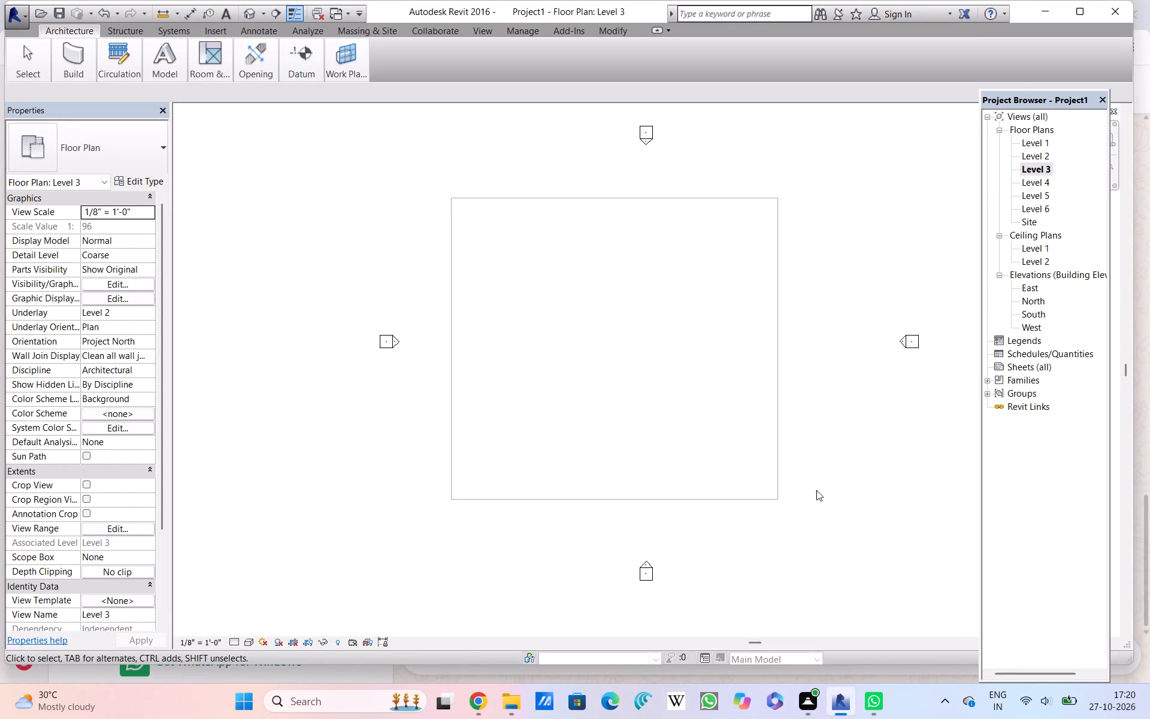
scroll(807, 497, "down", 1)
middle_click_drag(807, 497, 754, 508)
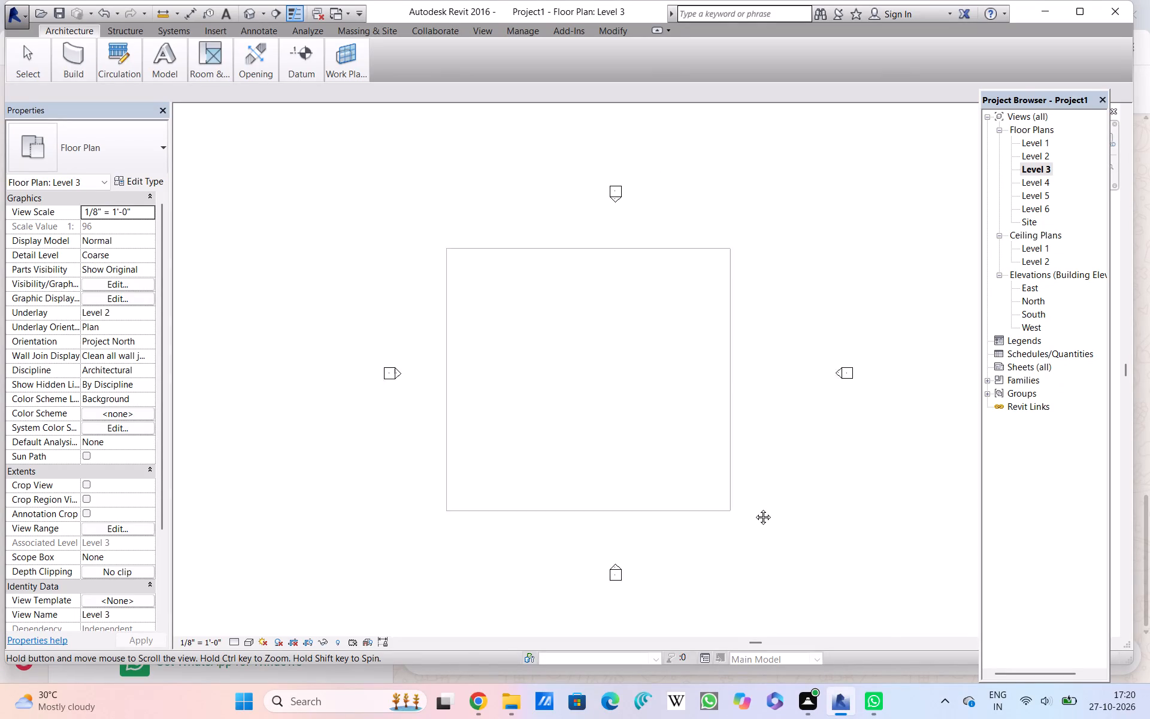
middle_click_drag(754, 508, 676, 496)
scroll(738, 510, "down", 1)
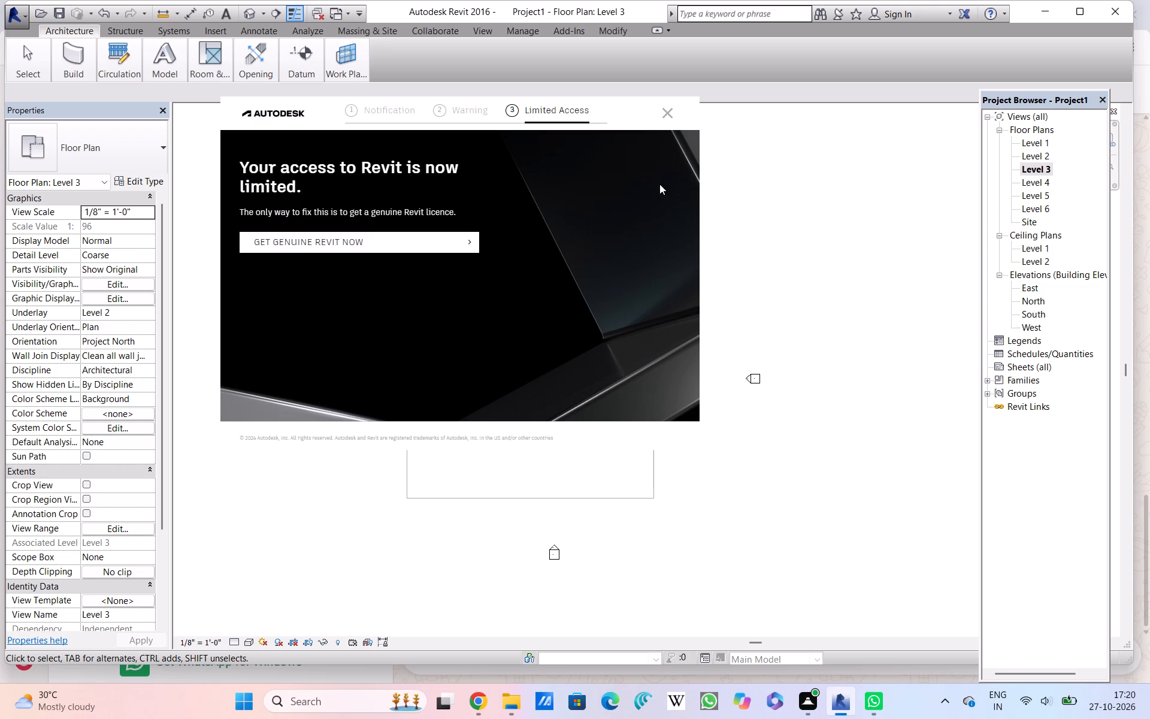
Dismiss the Autodesk limited-access notification that covers the Level 3 floor plan.
double_click(667, 105)
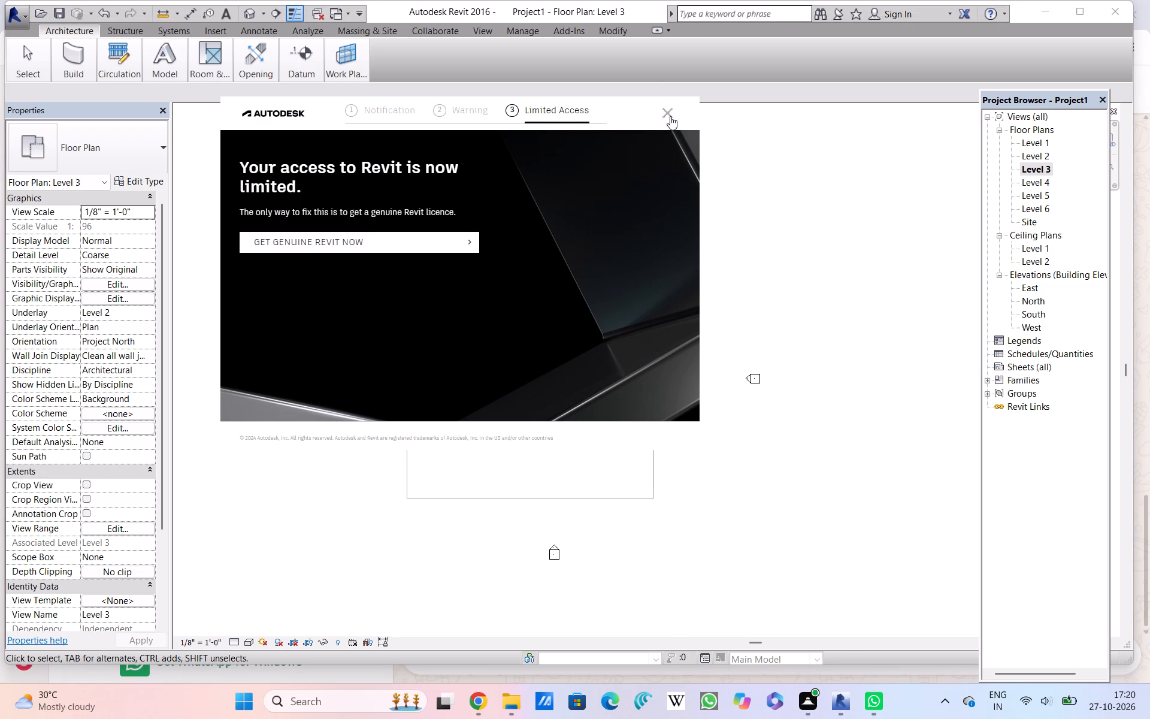
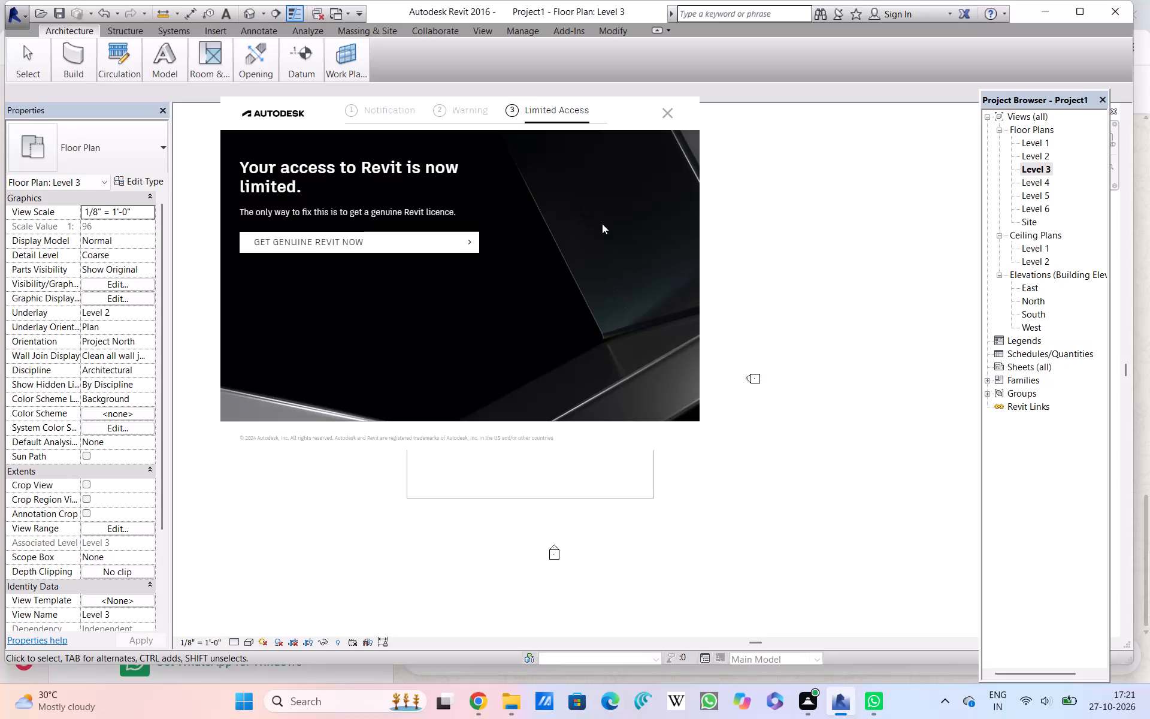
Close the Autodesk limited-access notification covering the Level 3 floor plan.
left_click(679, 113)
left_click(679, 113)
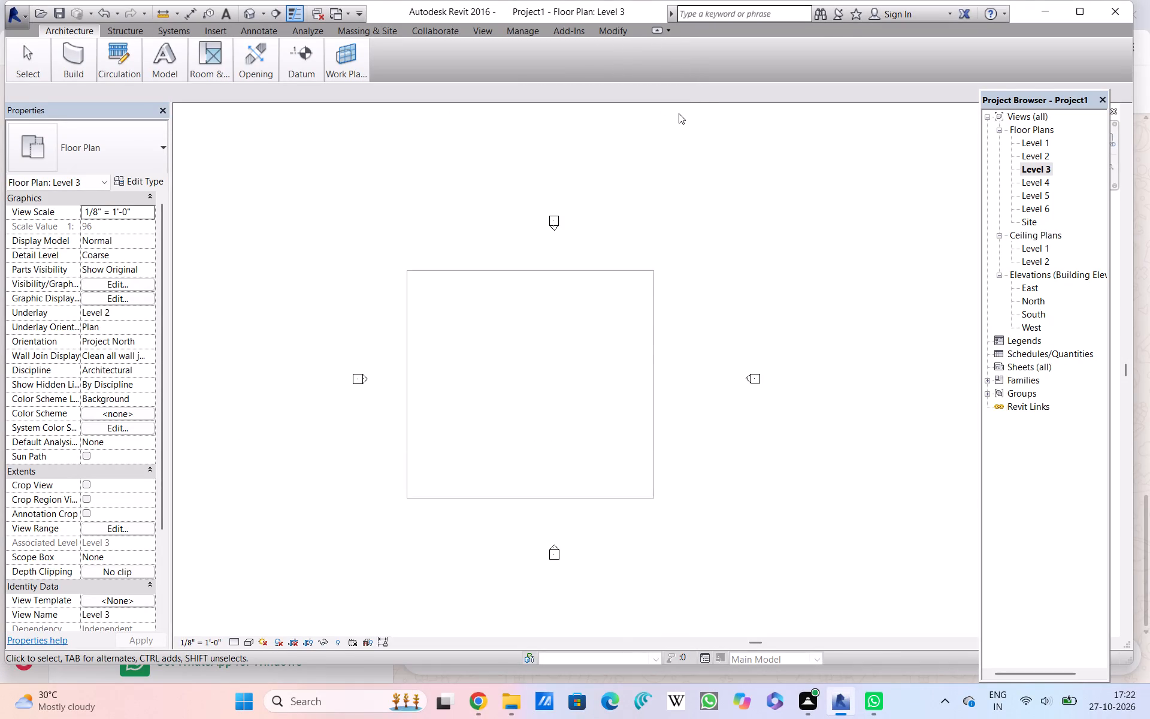
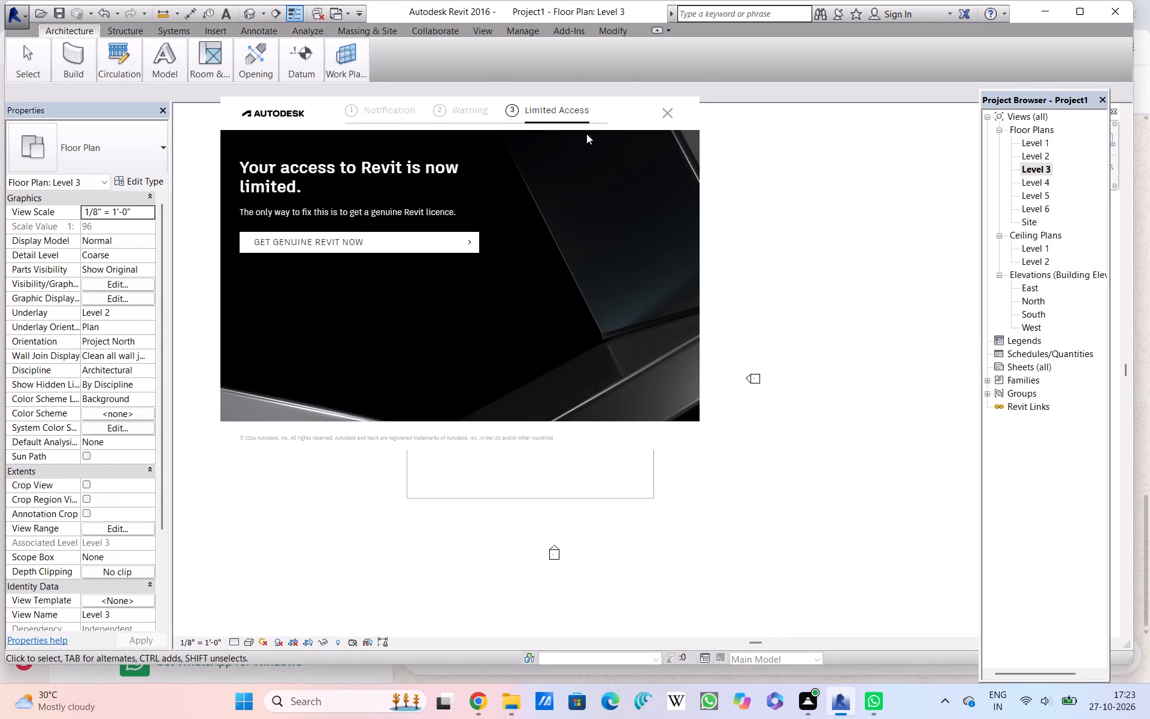
Close the Autodesk limited-access notification covering the Level 3 floor plan.
left_click(666, 107)
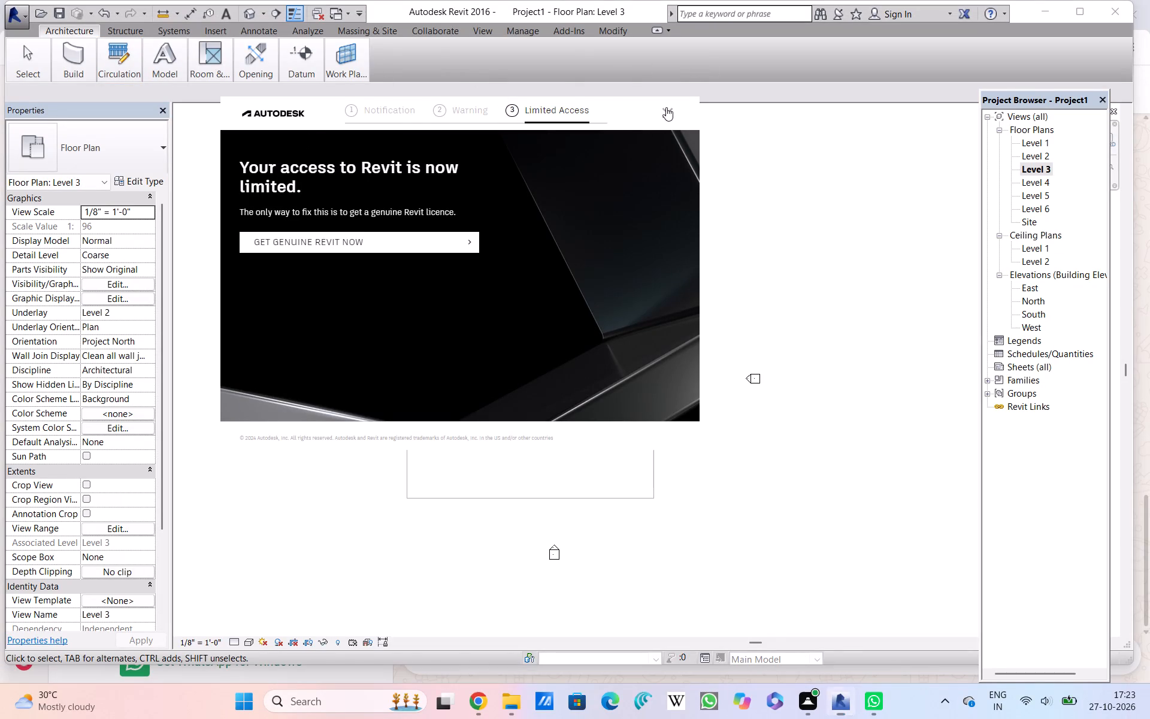
left_click(666, 107)
left_click(666, 107)
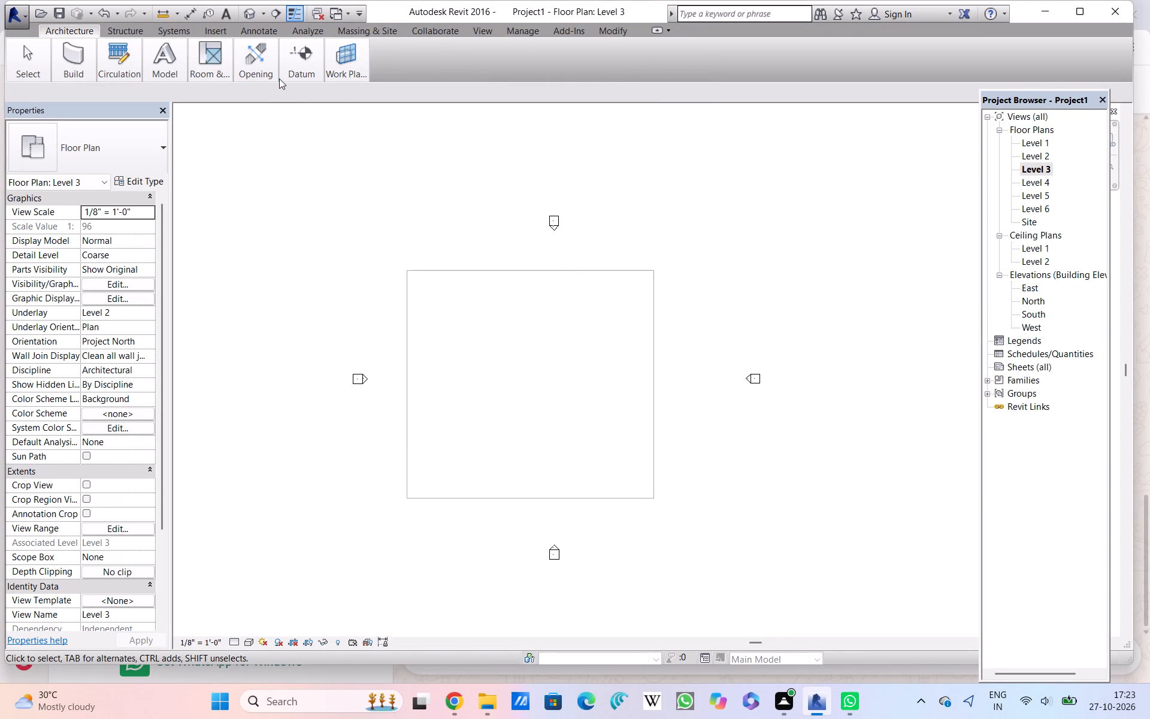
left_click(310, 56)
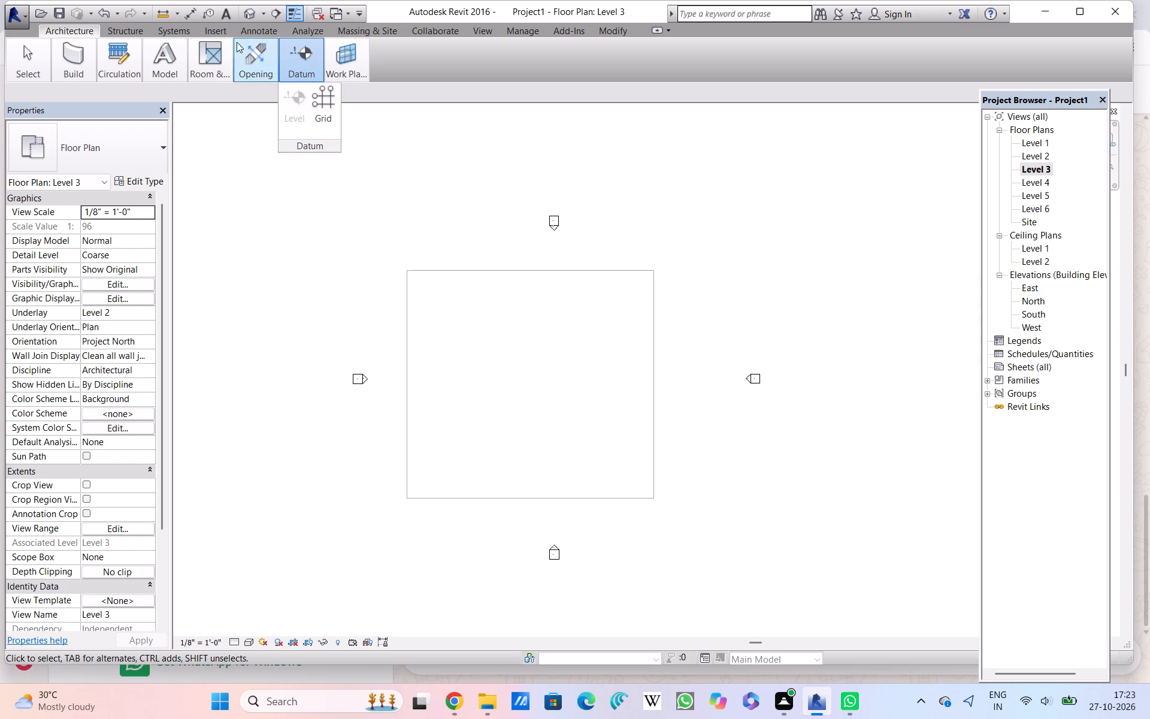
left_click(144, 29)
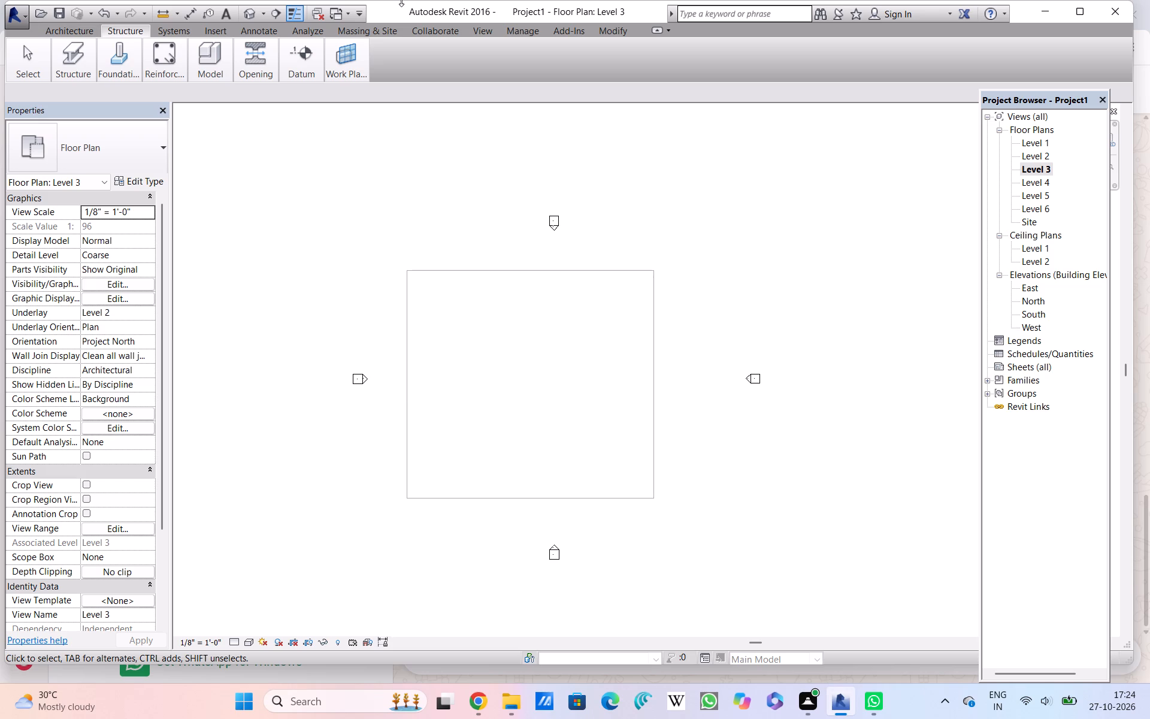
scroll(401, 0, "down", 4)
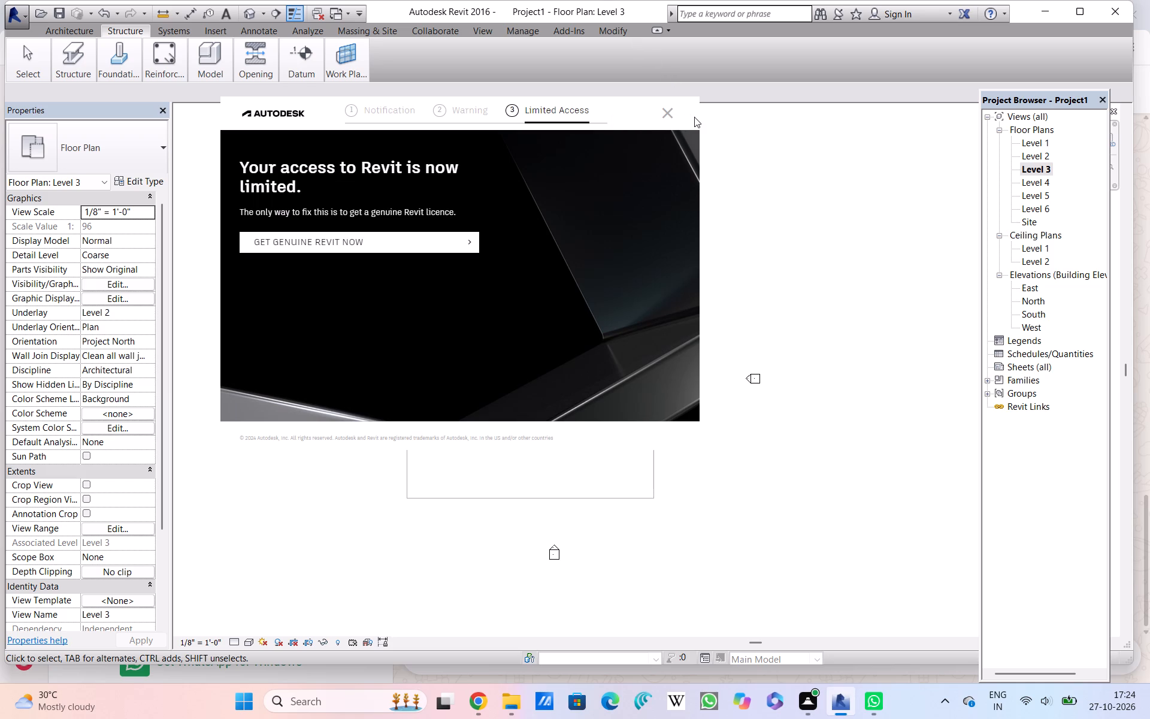
Close the Autodesk limited-access notification that covers the Level 3 floor plan again.
left_click(675, 117)
left_click(675, 117)
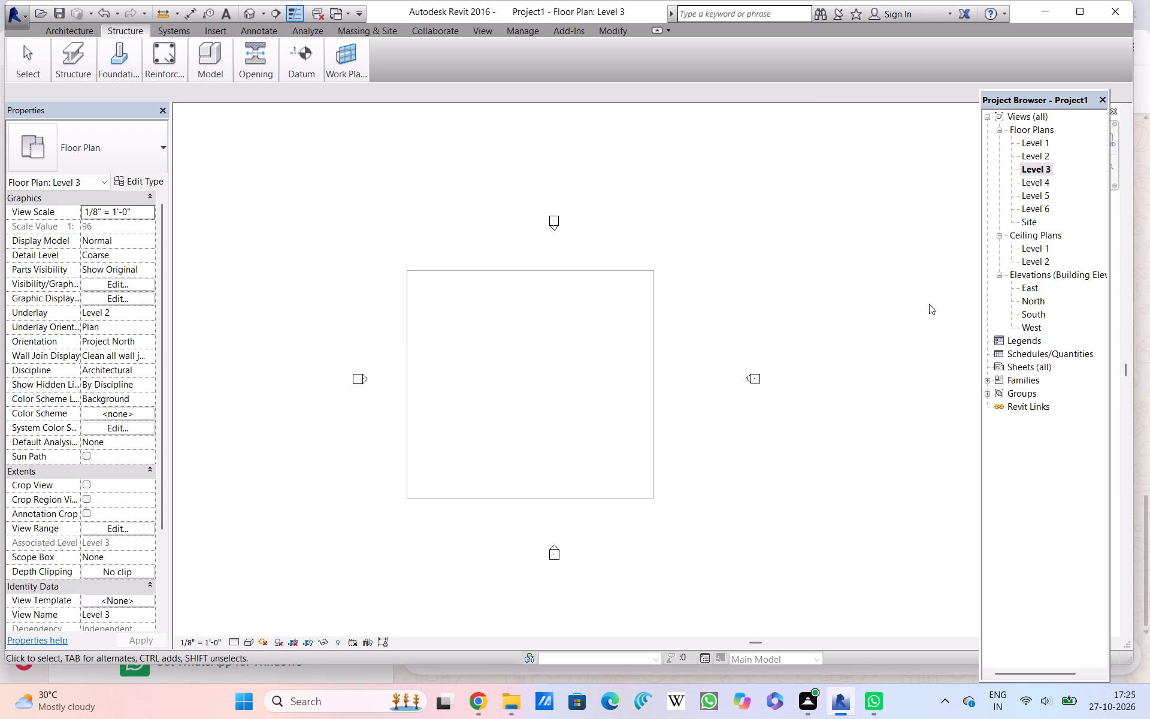
Look over the Level 5 and Level 4 floor plans and return to the Level 3 plan to examine its rectangular floor outline.
left_click(788, 310)
double_click(1026, 190)
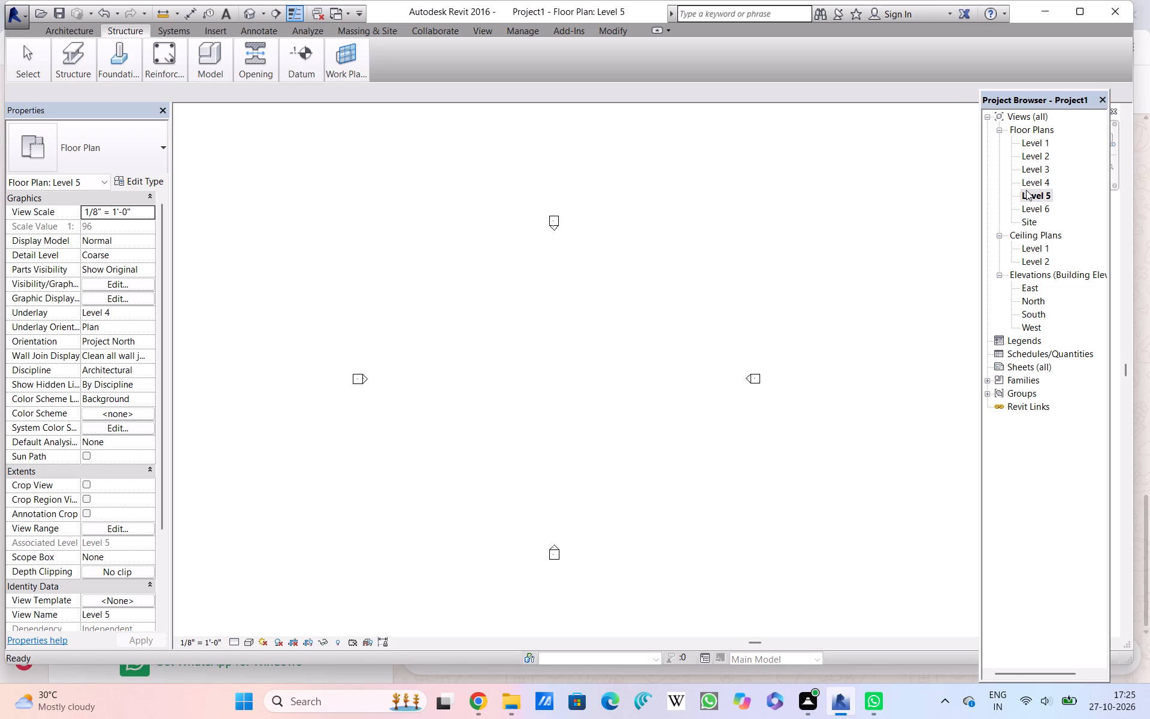
double_click(1032, 183)
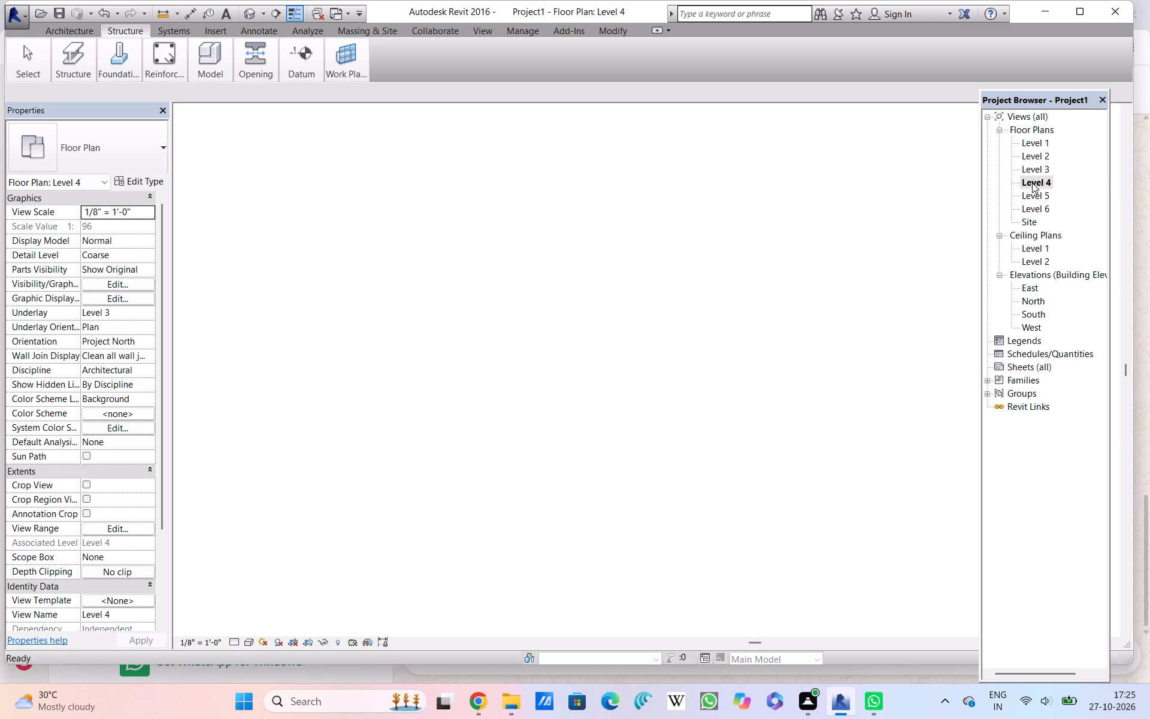
left_click_drag(1033, 160, 1049, 180)
left_click(1049, 180)
double_click(1037, 165)
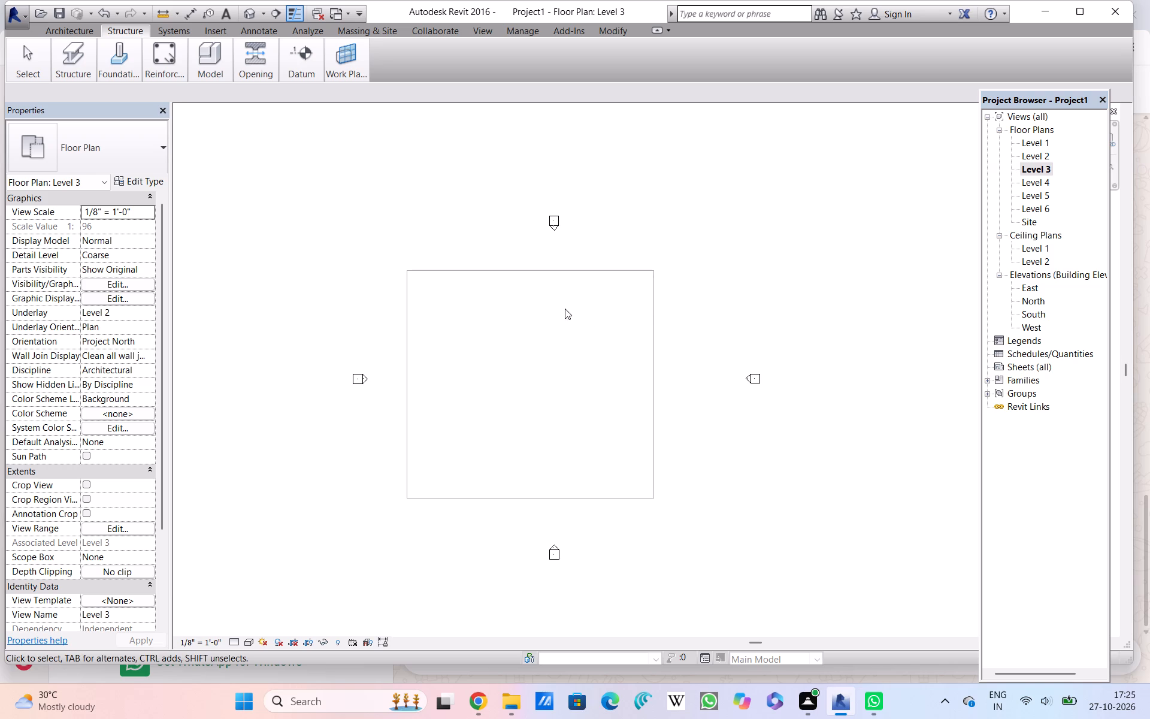
scroll(577, 306, "down", 2)
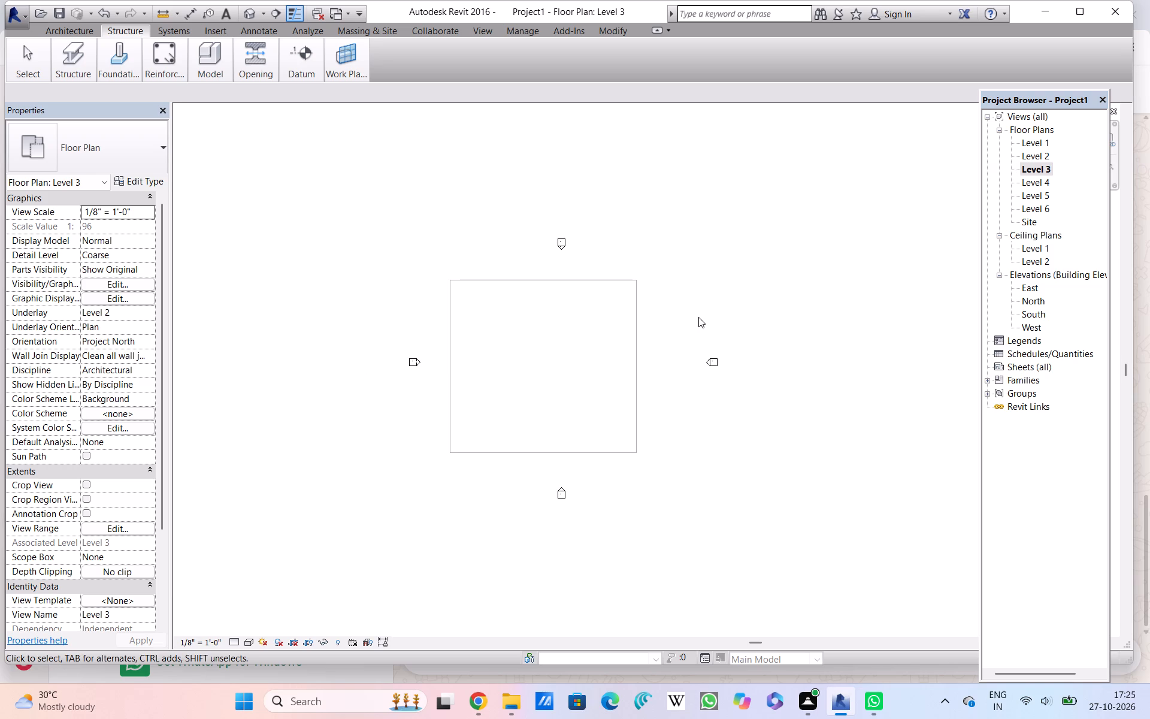
scroll(698, 317, "down", 2)
scroll(698, 317, "up", 1)
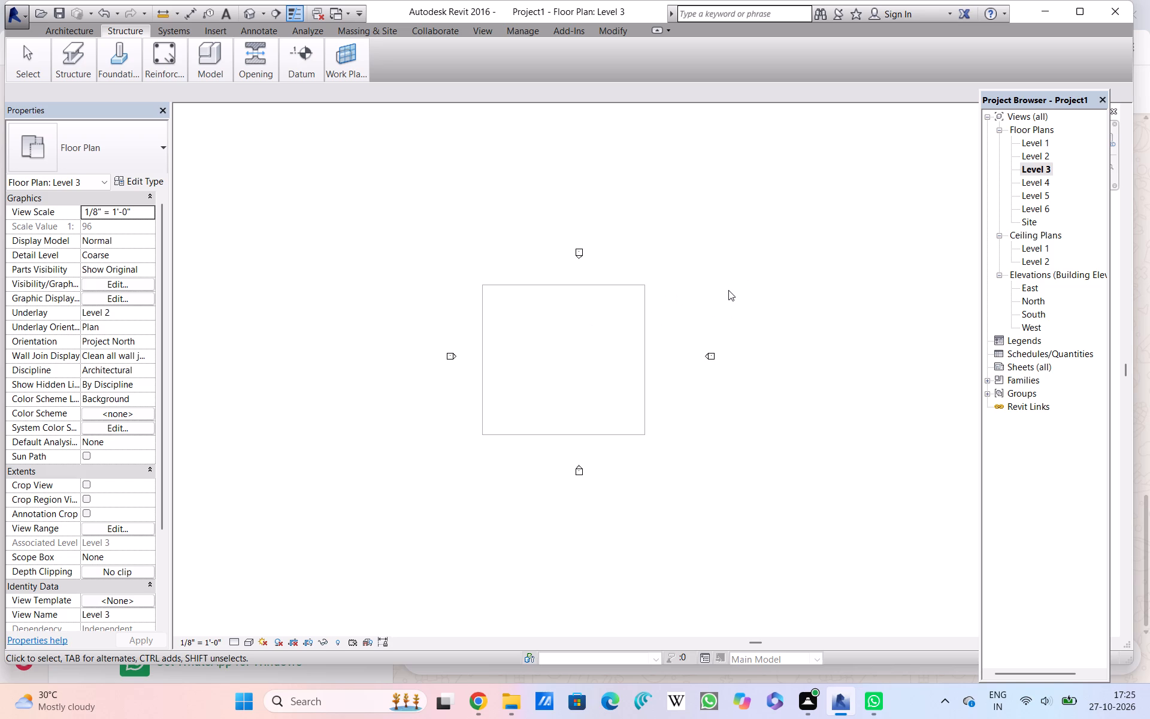
scroll(728, 290, "down", 2)
scroll(725, 290, "up", 2)
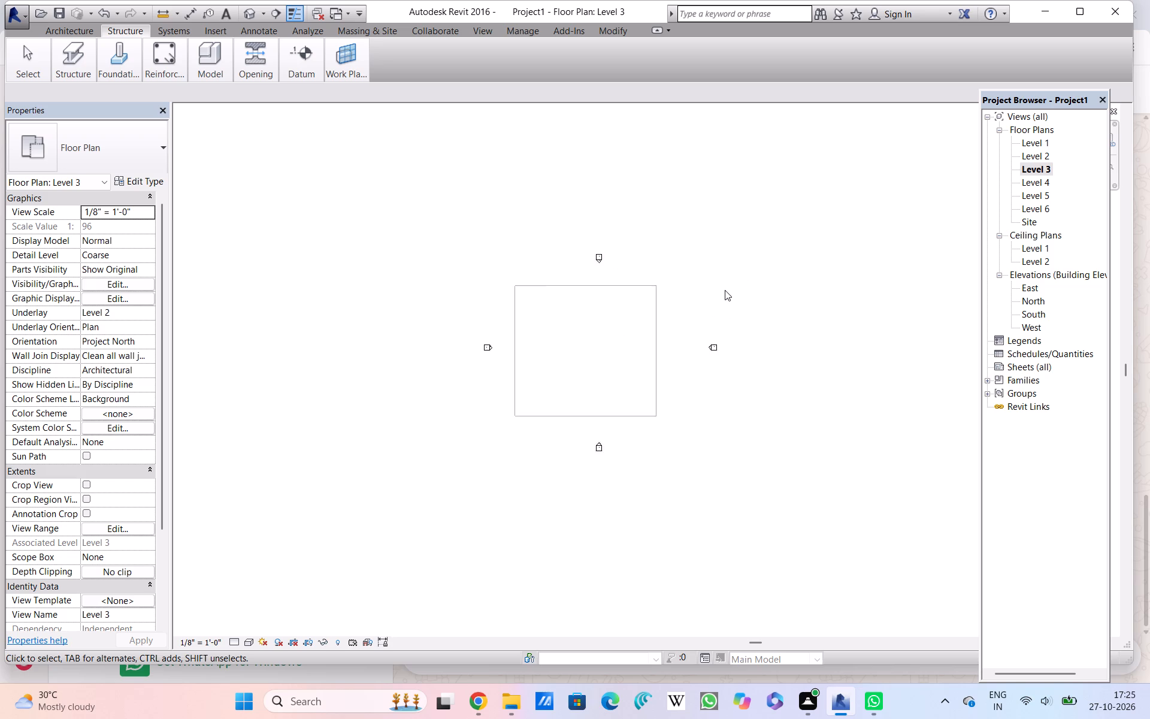
scroll(725, 290, "up", 1)
scroll(725, 290, "down", 1)
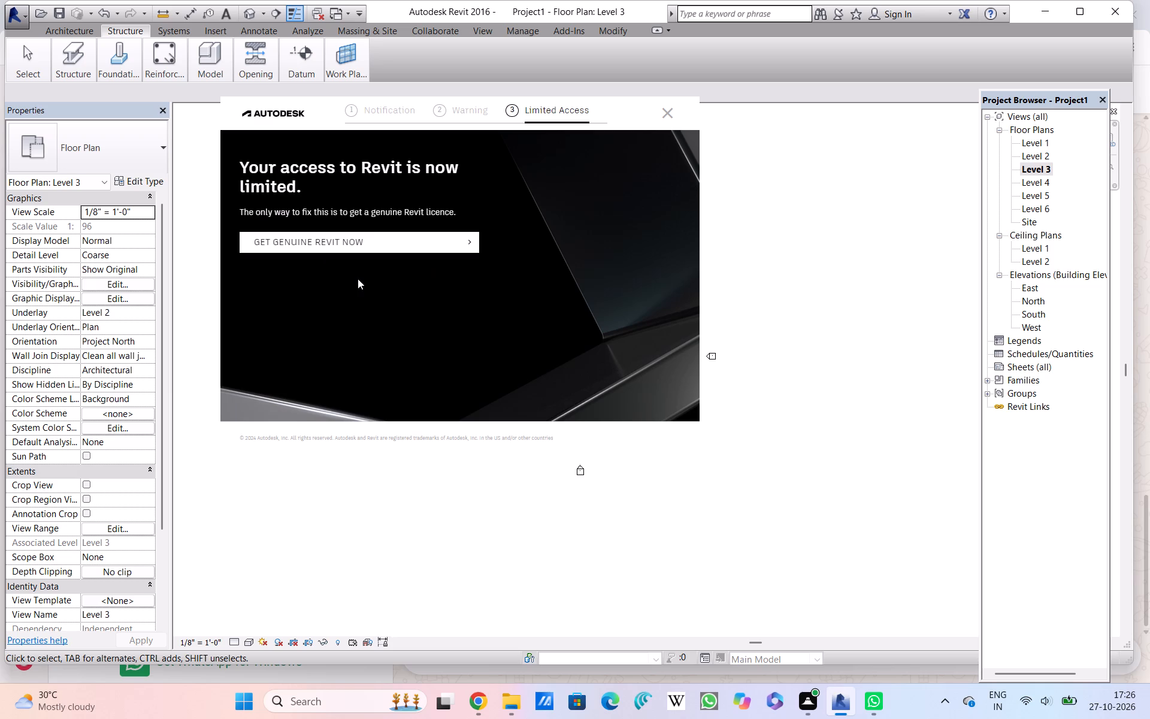
Dismiss the Autodesk limited-access notification over the Level 3 floor plan.
left_click(670, 113)
left_click(670, 113)
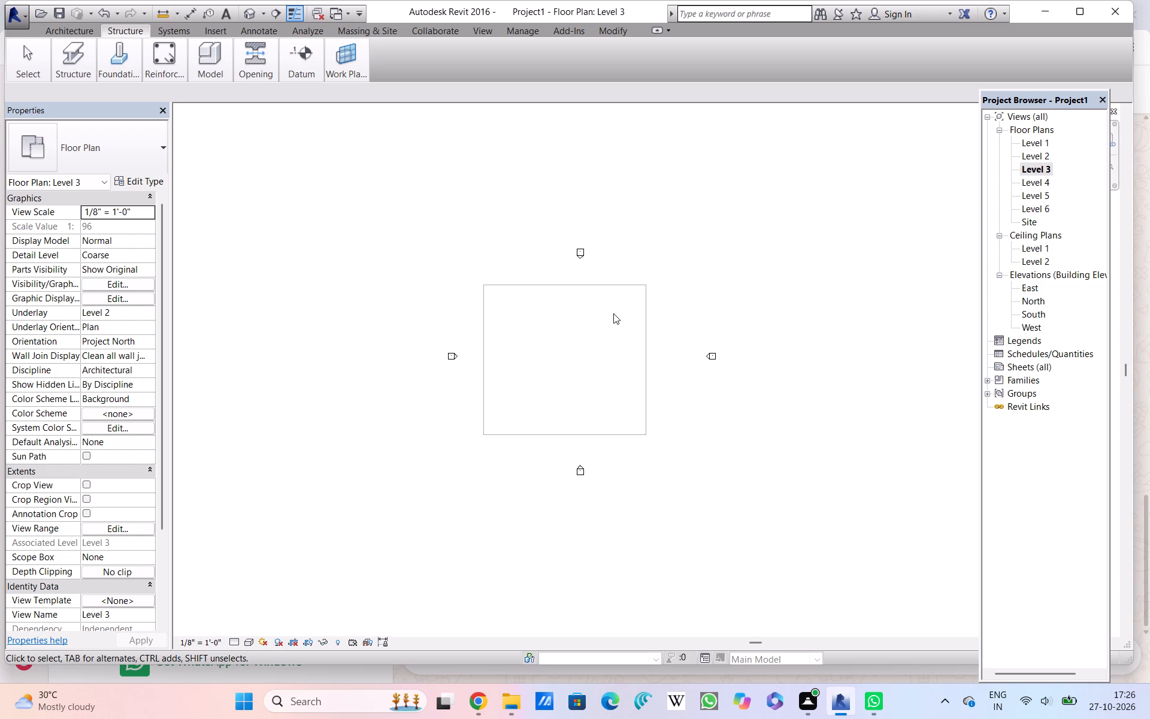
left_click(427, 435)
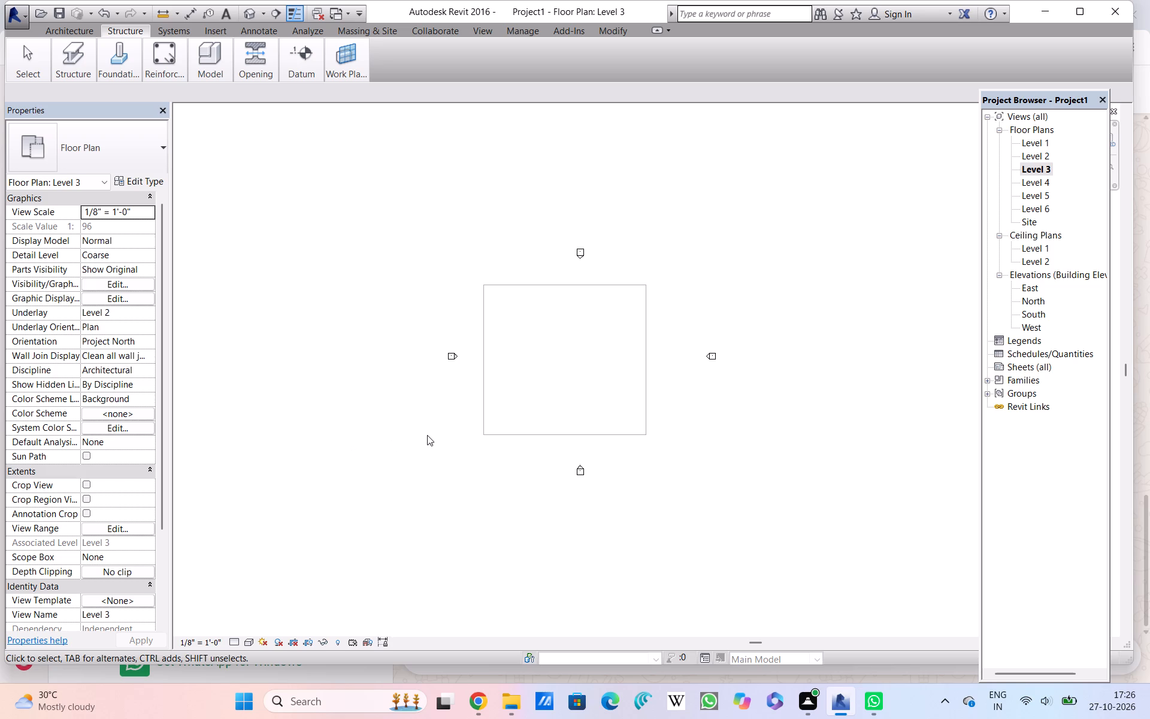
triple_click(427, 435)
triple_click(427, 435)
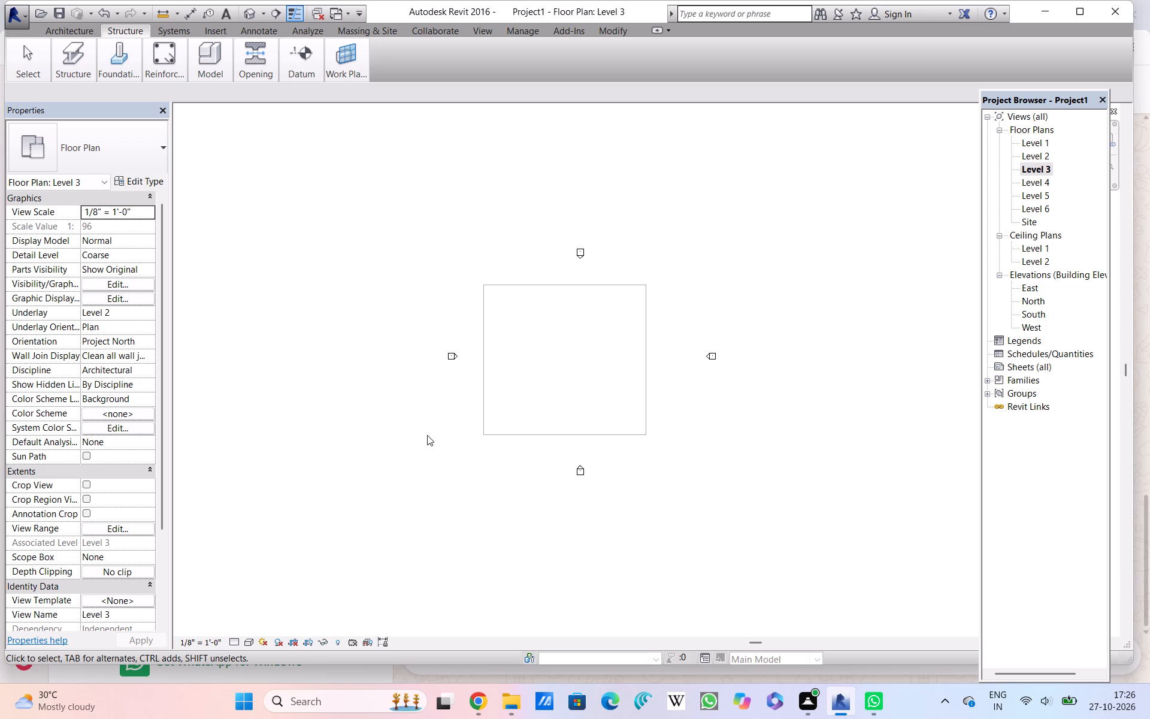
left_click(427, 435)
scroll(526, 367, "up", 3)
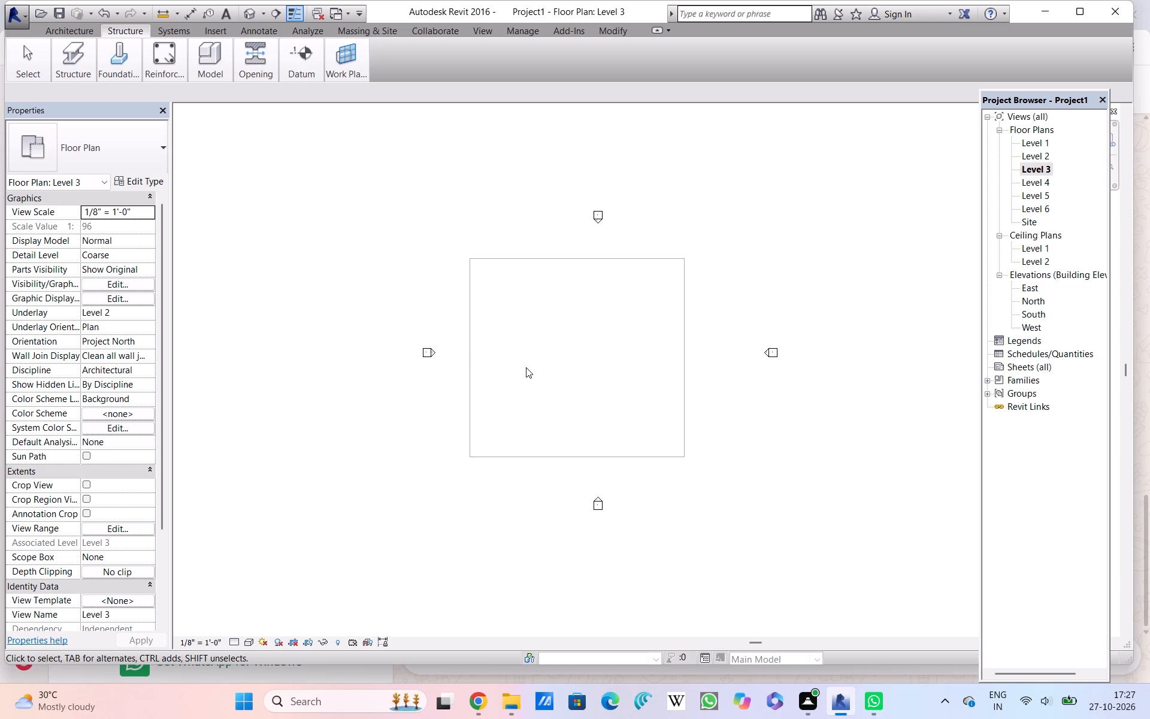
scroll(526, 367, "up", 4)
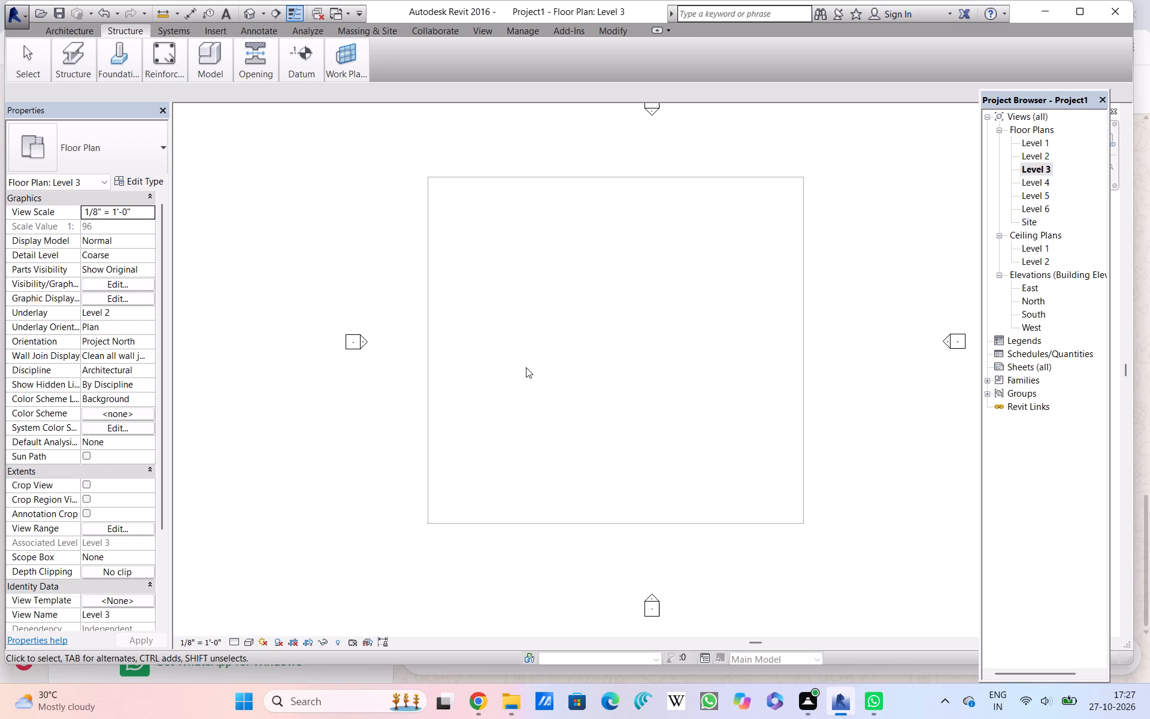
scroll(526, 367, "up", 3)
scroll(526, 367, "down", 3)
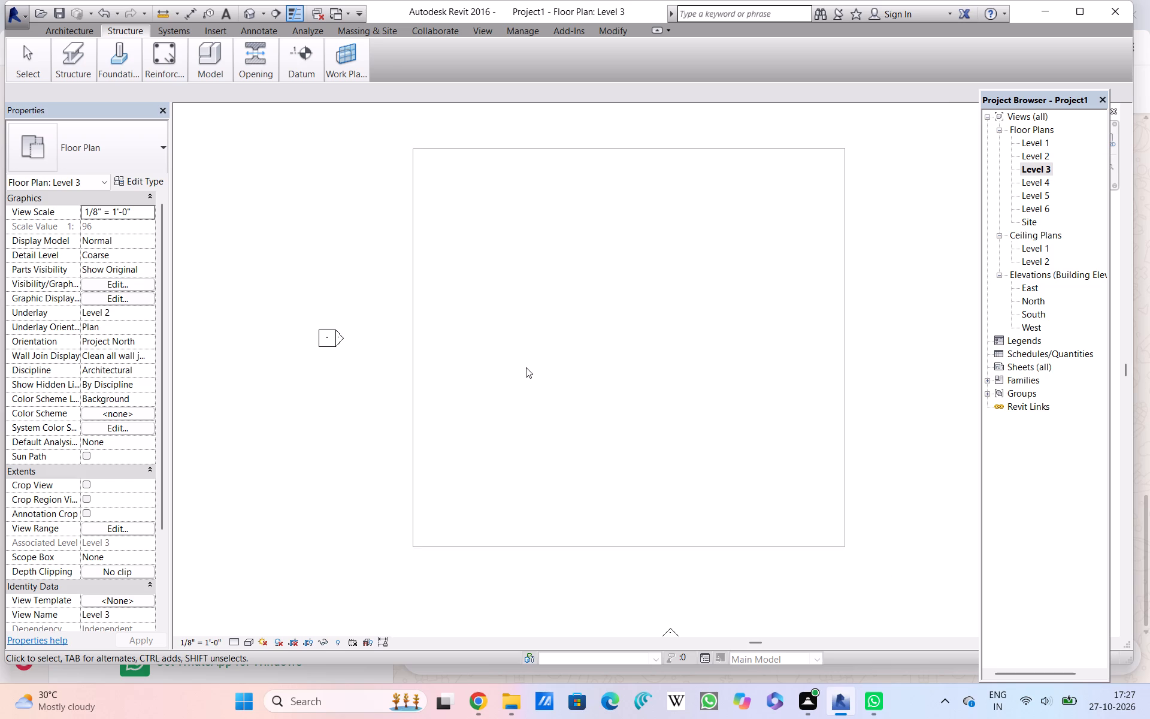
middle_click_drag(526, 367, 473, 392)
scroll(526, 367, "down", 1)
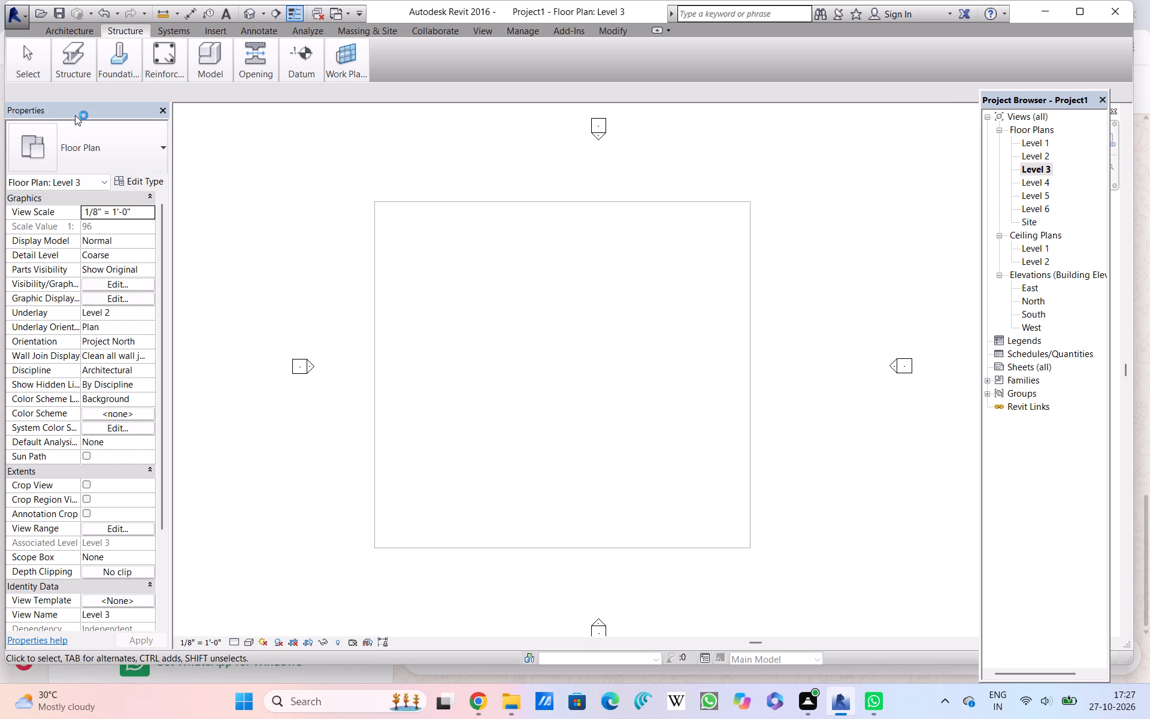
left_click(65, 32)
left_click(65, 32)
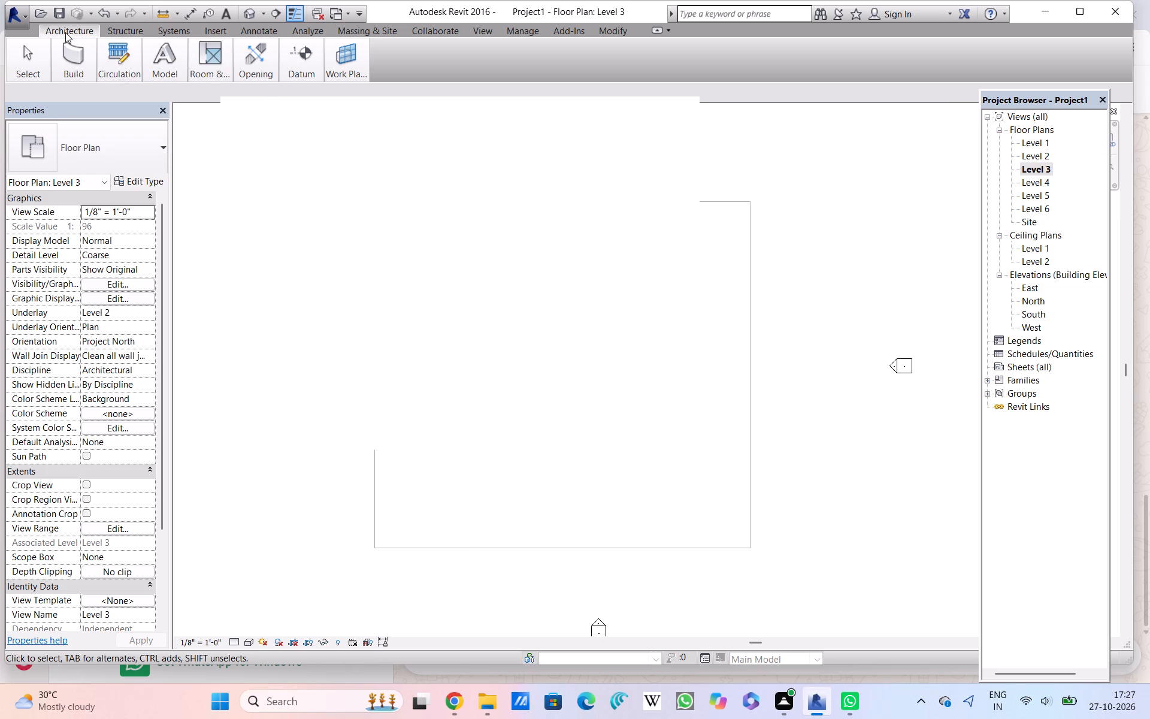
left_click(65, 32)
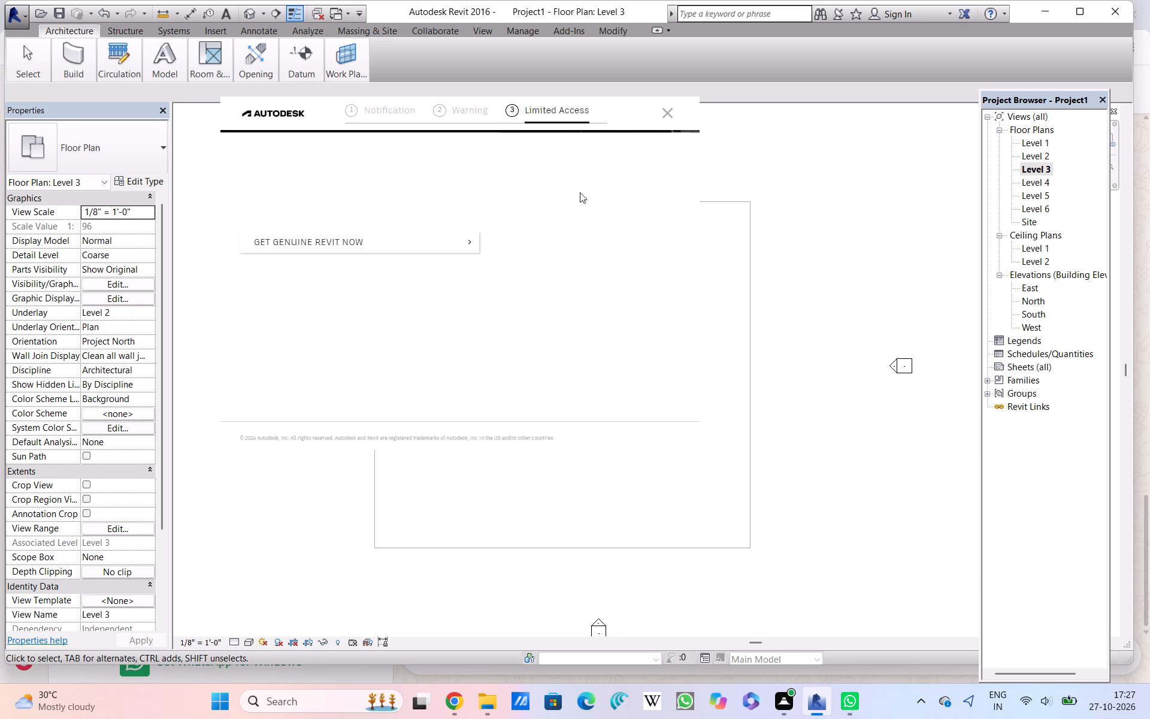
Close the reappeared Autodesk limited-access notification over the Level 3 floor plan.
double_click(667, 108)
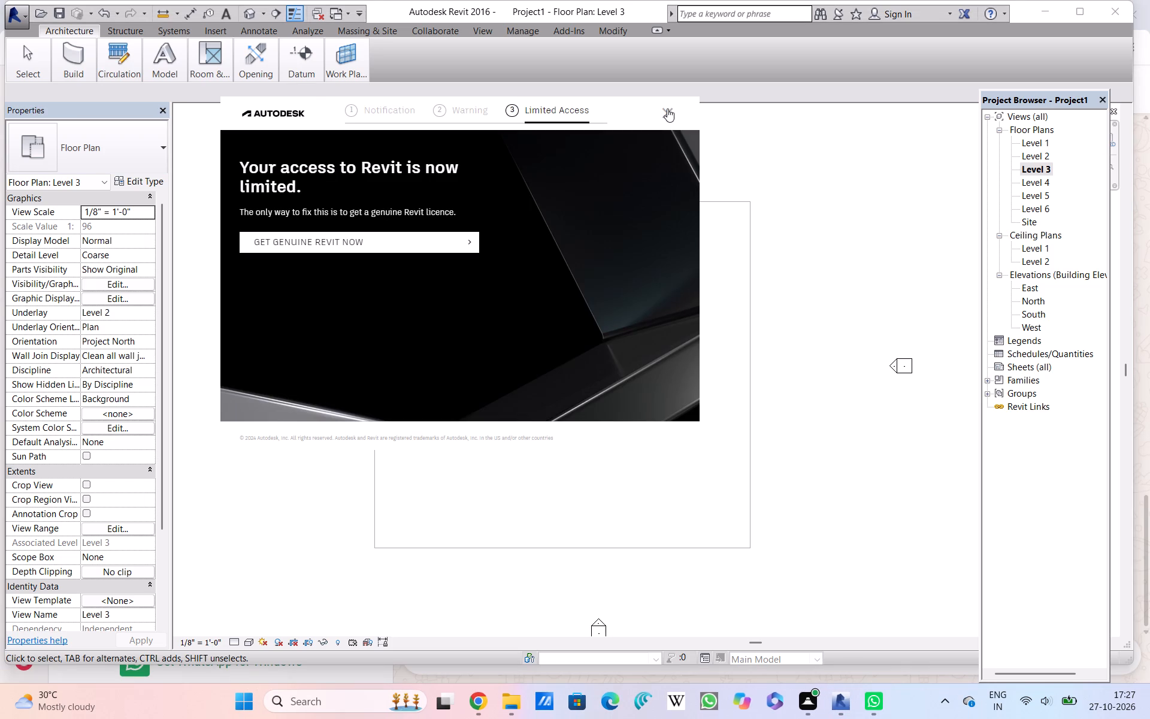
left_click(667, 108)
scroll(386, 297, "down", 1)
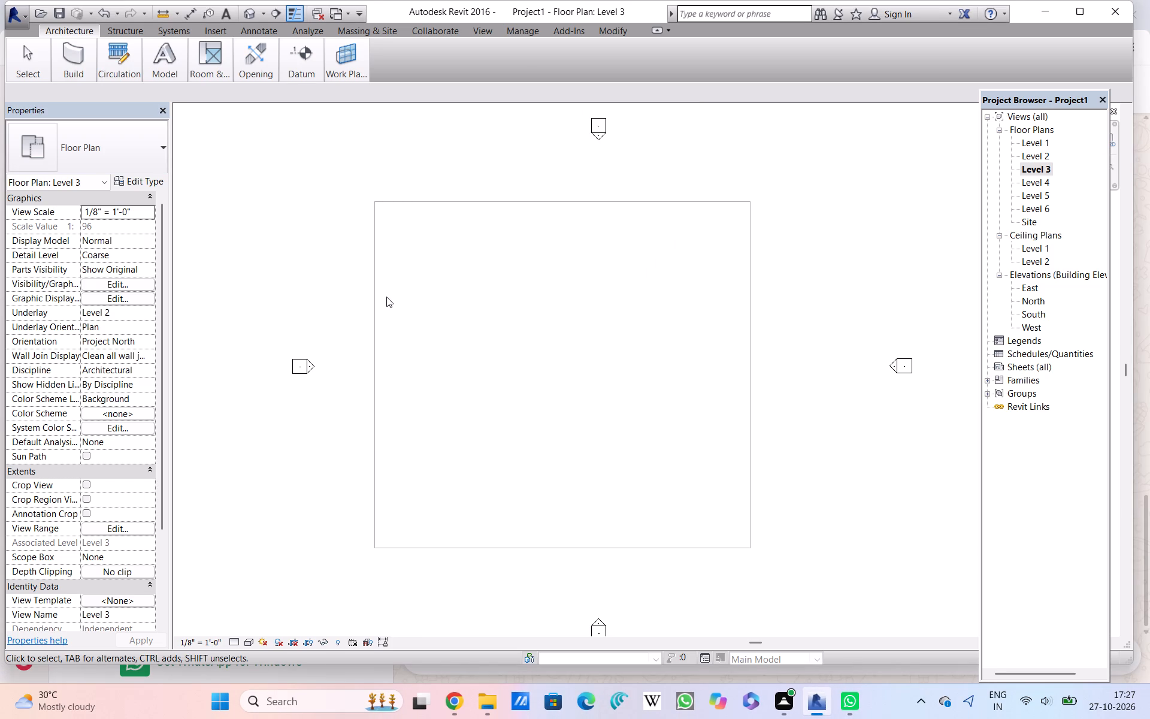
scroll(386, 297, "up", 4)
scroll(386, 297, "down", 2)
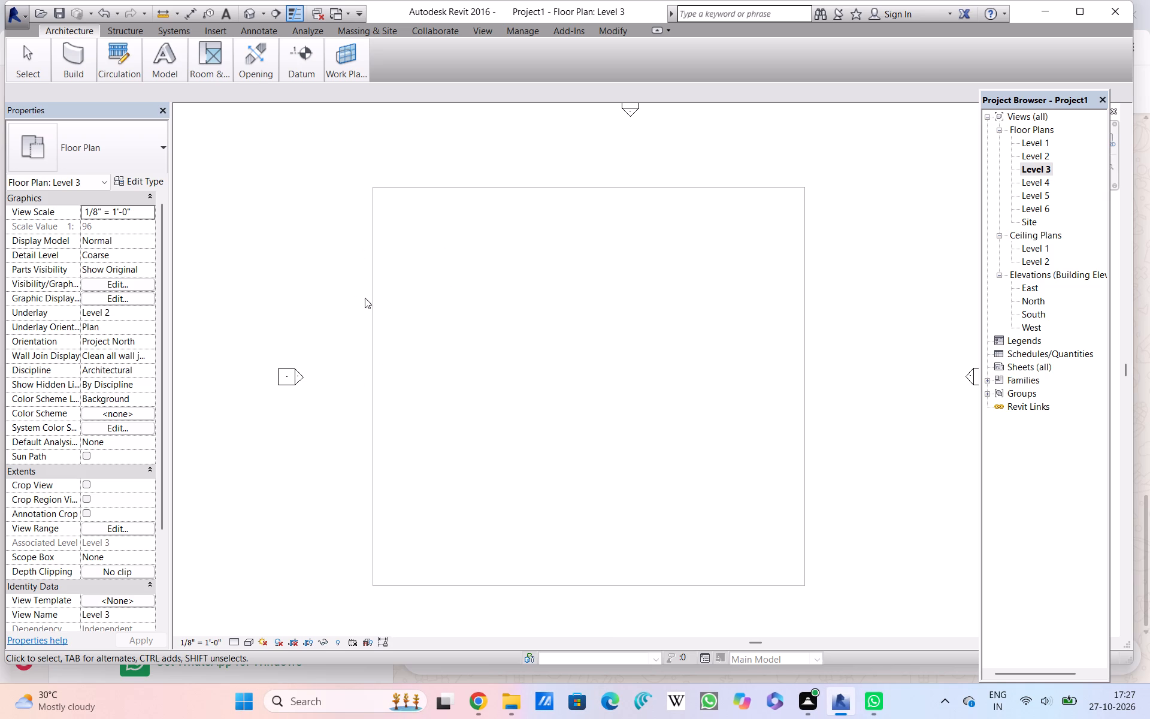
Collapse the ribbon to its most compact form to enlarge the drawing area.
left_click(81, 35)
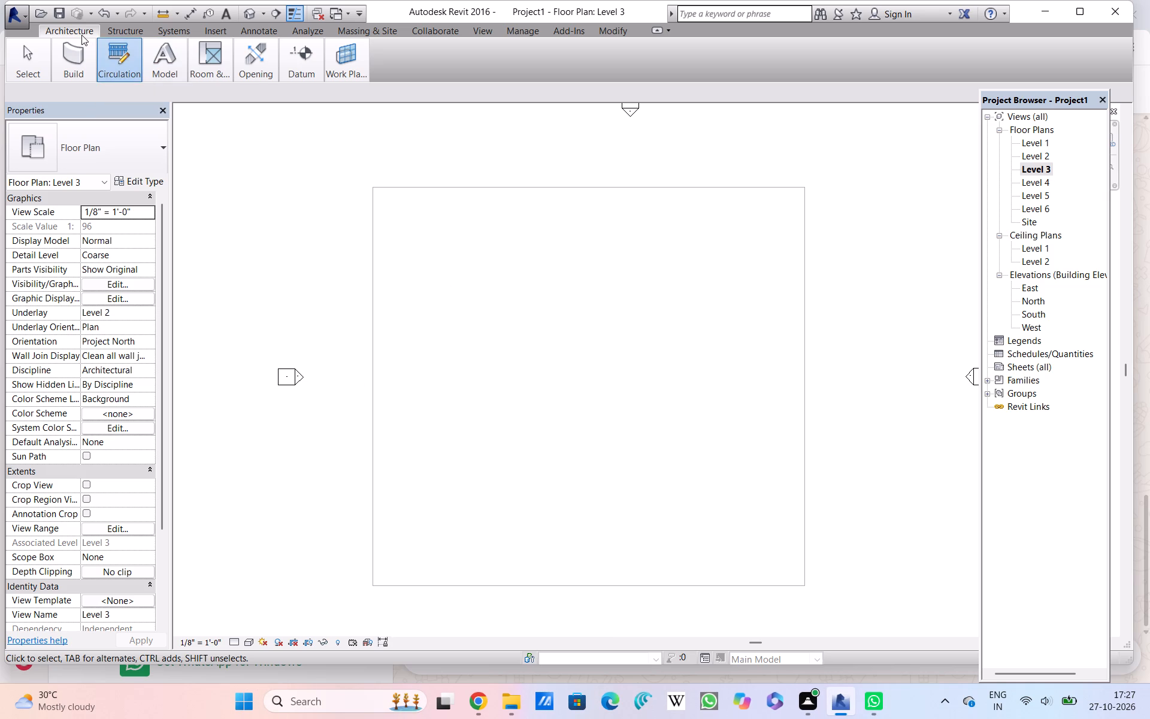
left_click(80, 31)
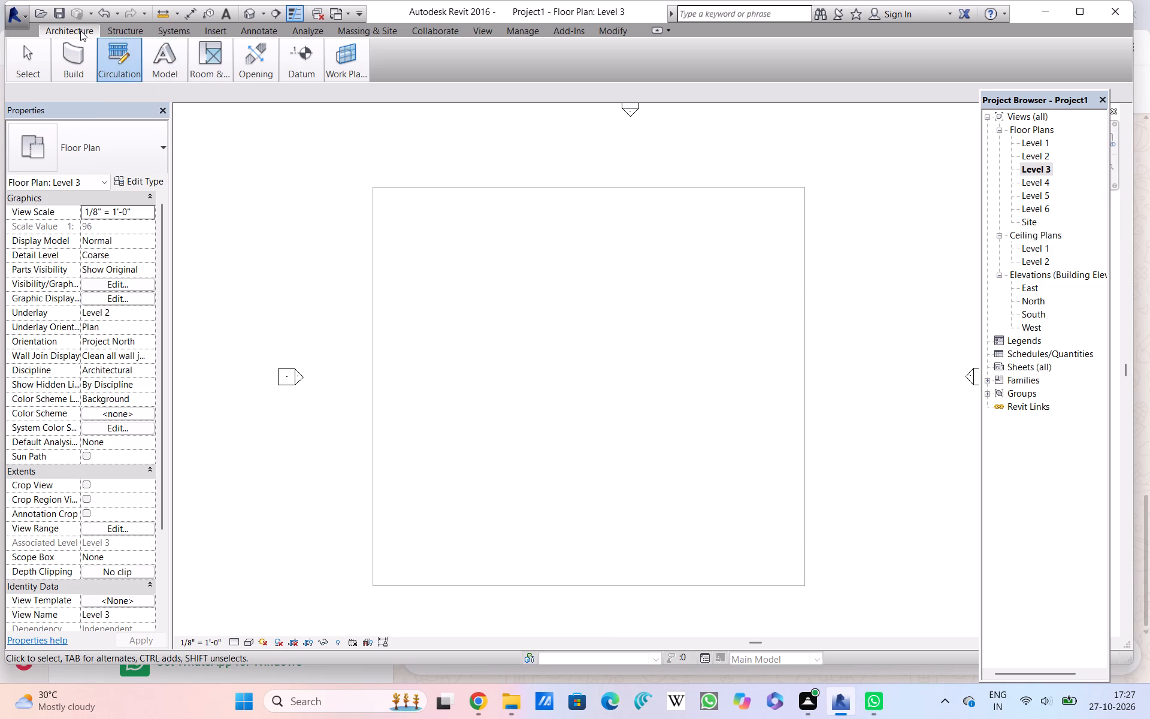
left_click(80, 31)
left_click(80, 31)
triple_click(80, 31)
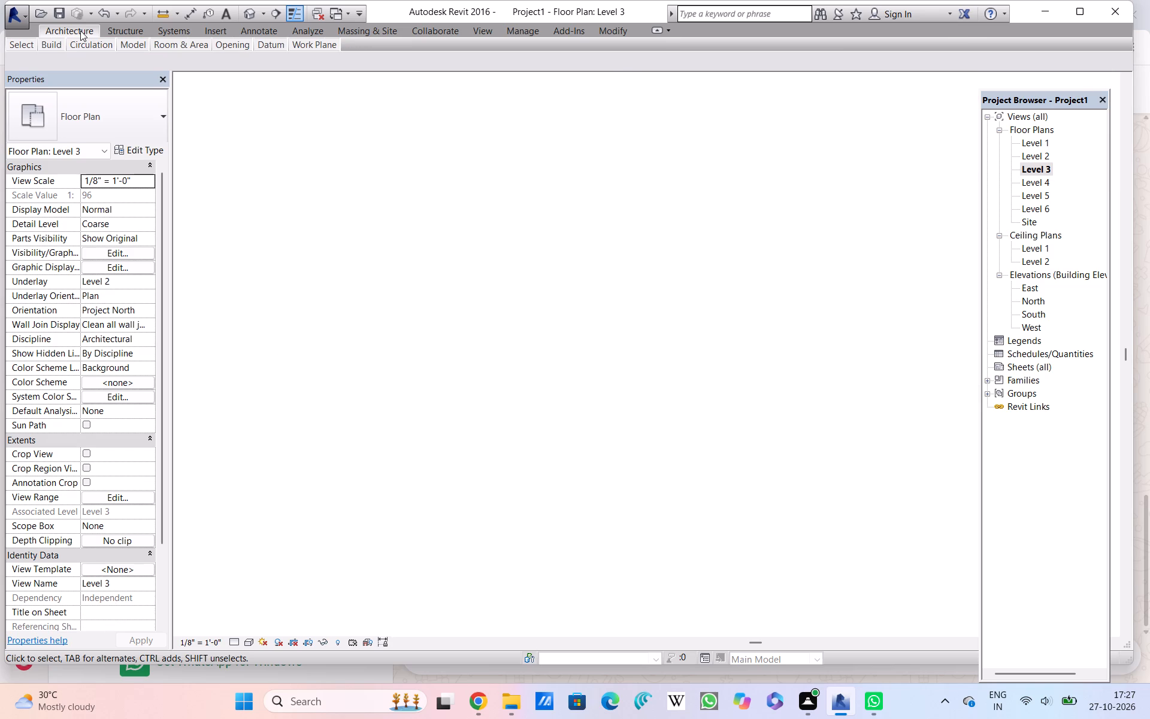
left_click(80, 31)
left_click(80, 31)
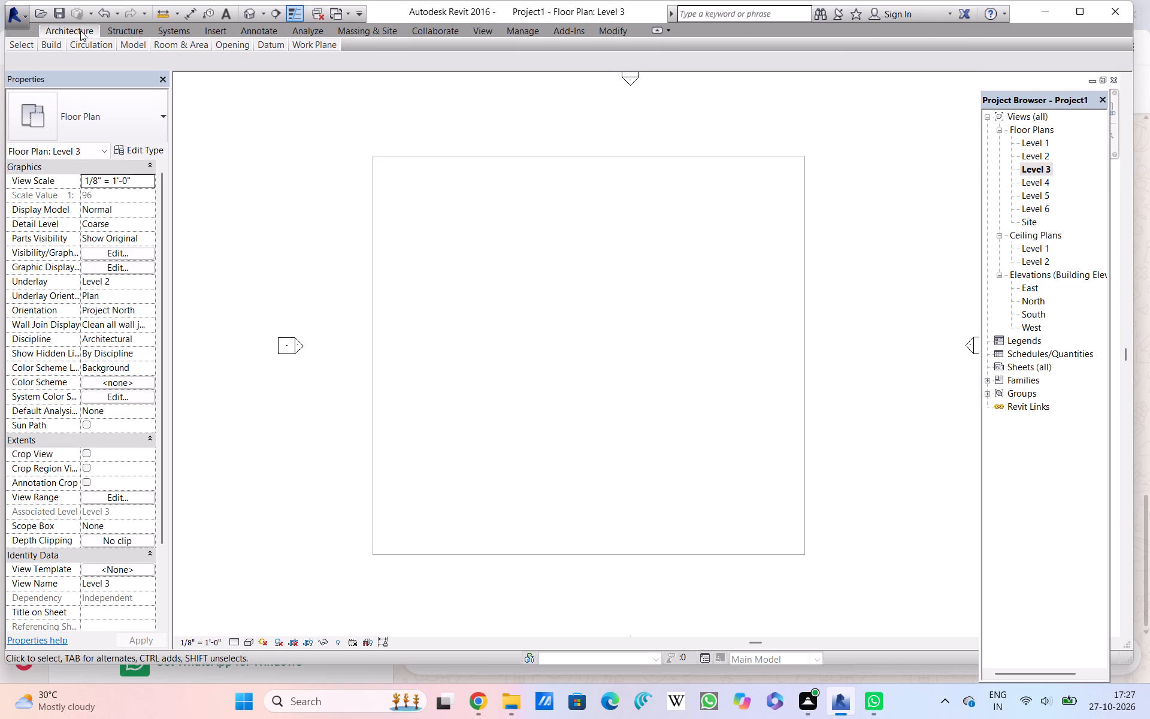
left_click(80, 31)
double_click(80, 31)
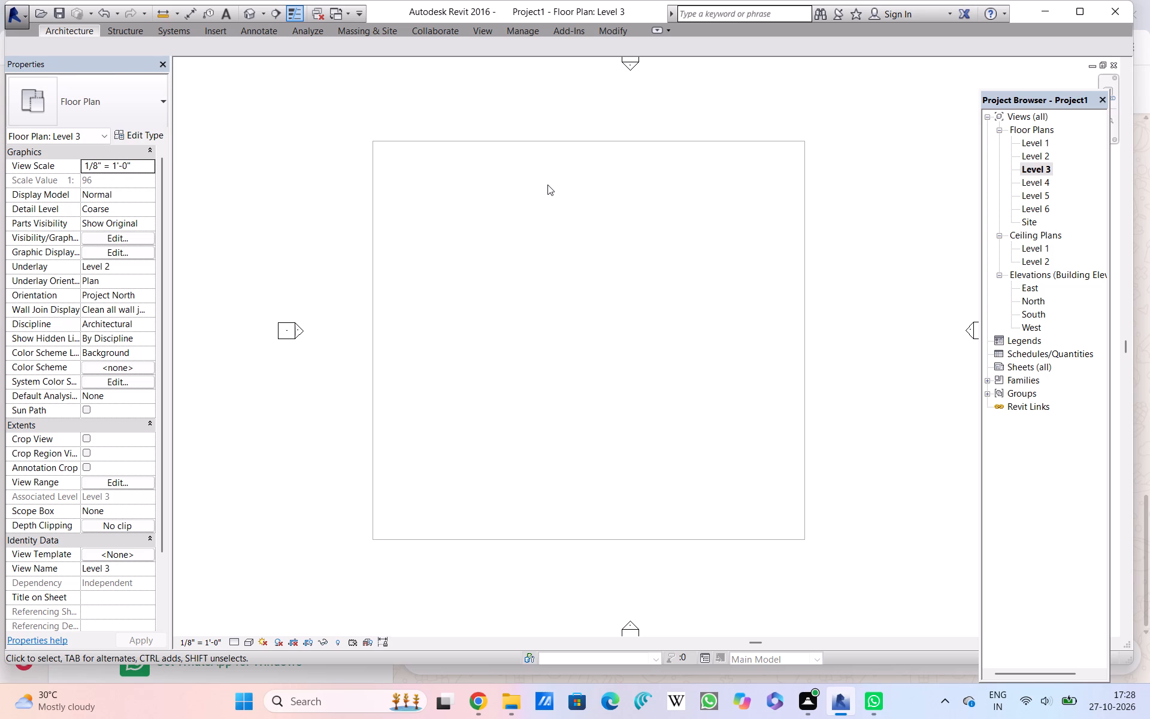
Open the recent project "modewrn house.rvt" to consult its finished building model.
scroll(556, 226, "down", 2)
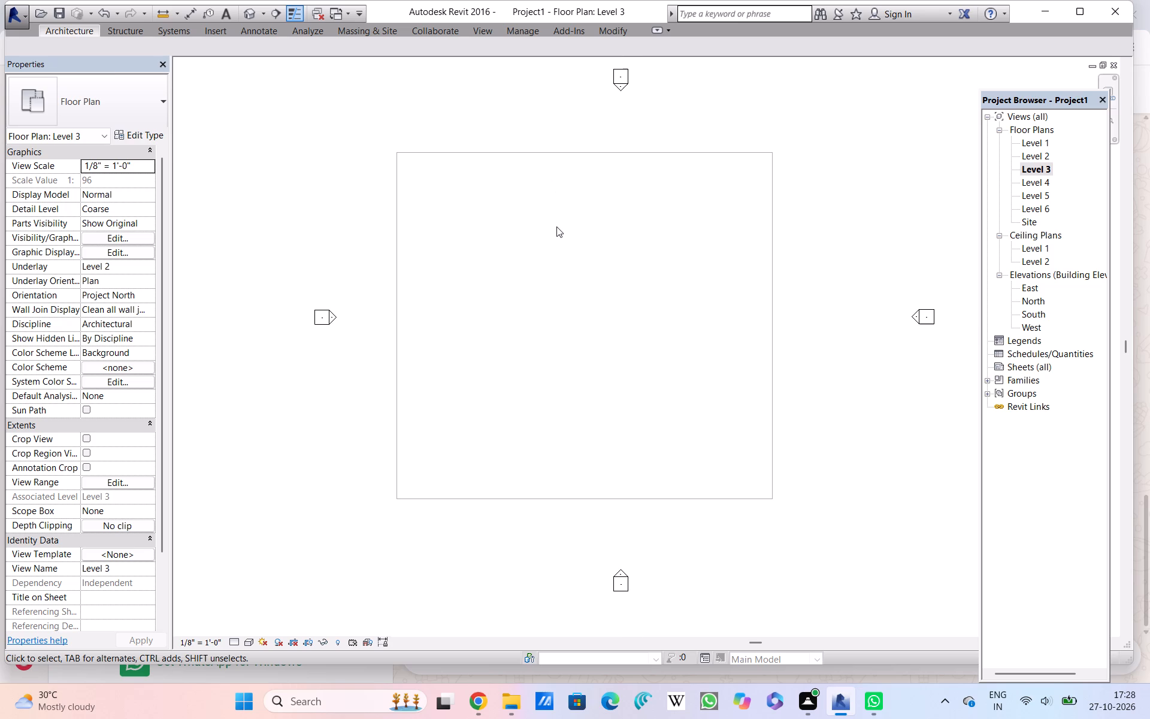
scroll(556, 226, "up", 1)
scroll(556, 226, "down", 1)
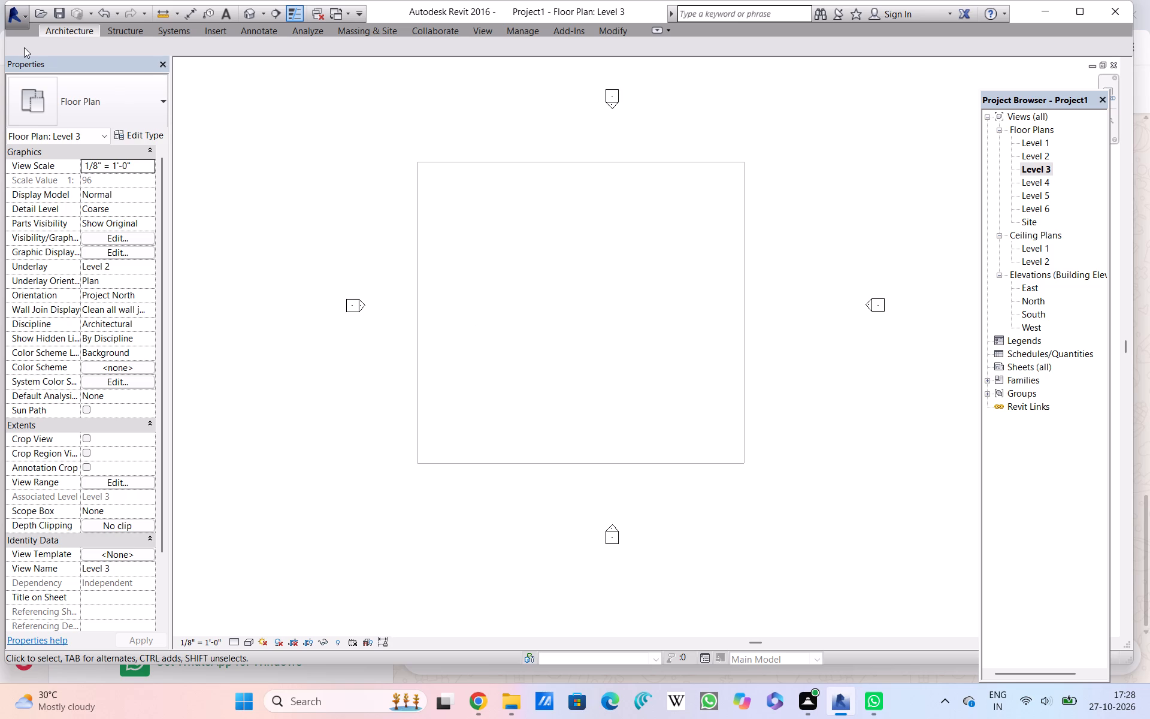
left_click(23, 24)
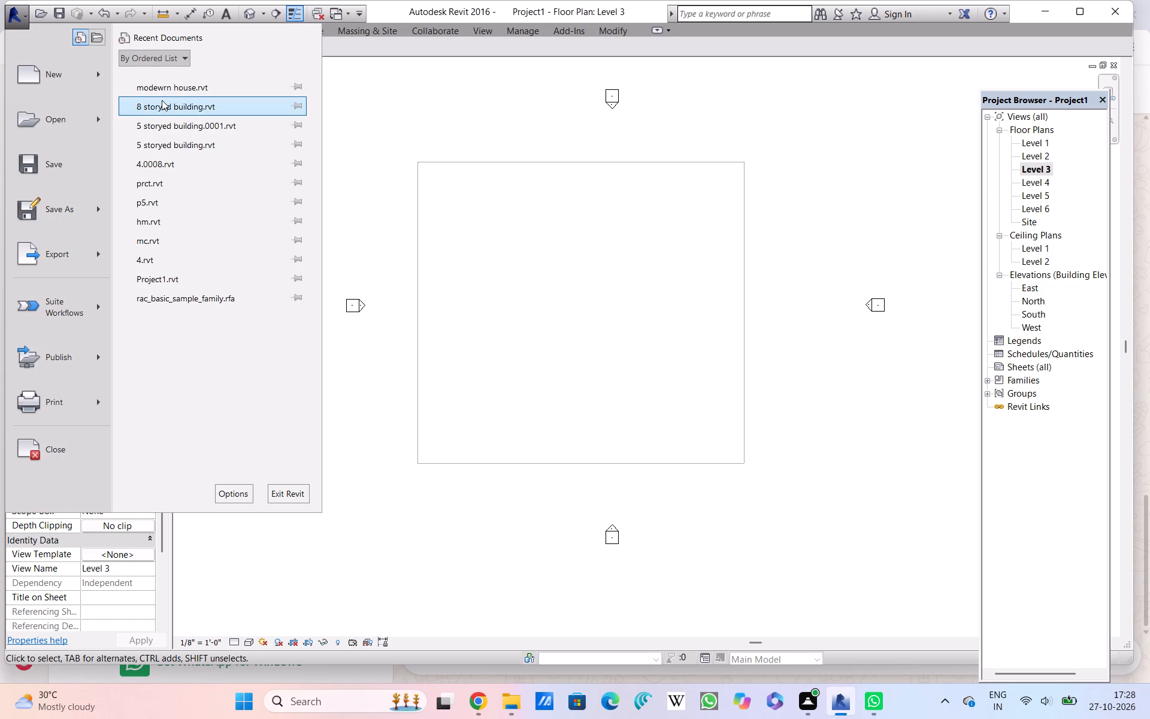
left_click(165, 88)
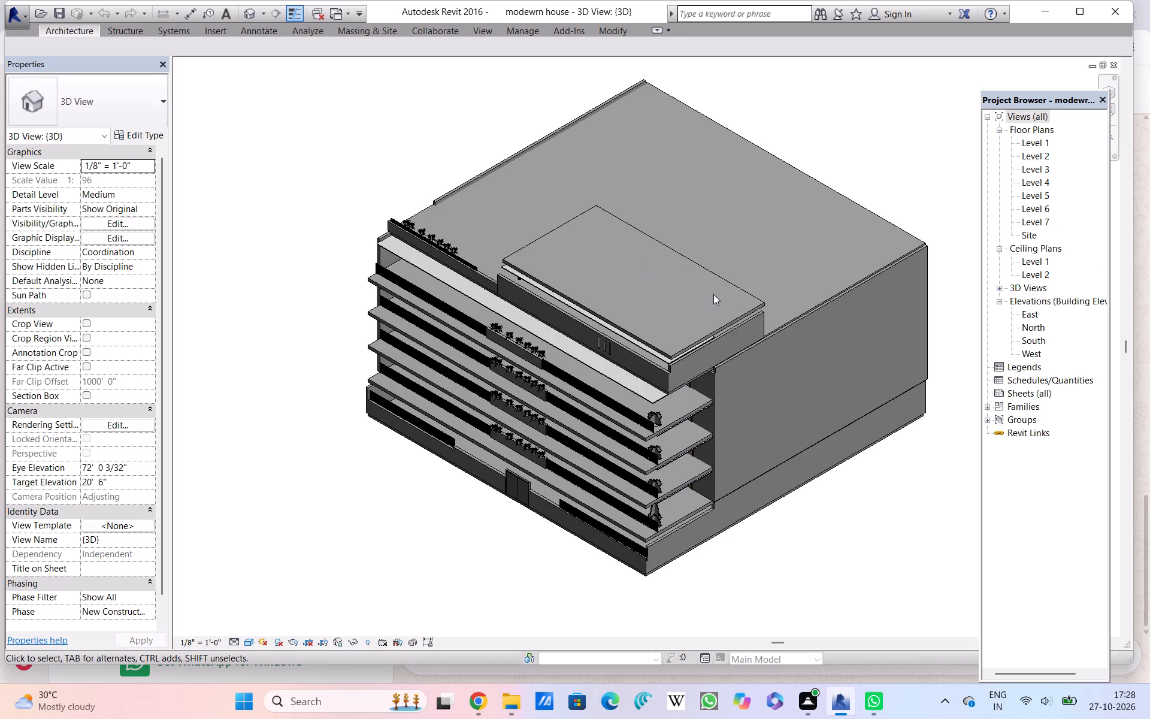
Examine the finished building in 3D from above and from the front, including its roof, balconies and side walls.
middle_click_drag(713, 294, 767, 233, "shift")
middle_click_drag(698, 272, 471, 294)
scroll(684, 275, "down", 1)
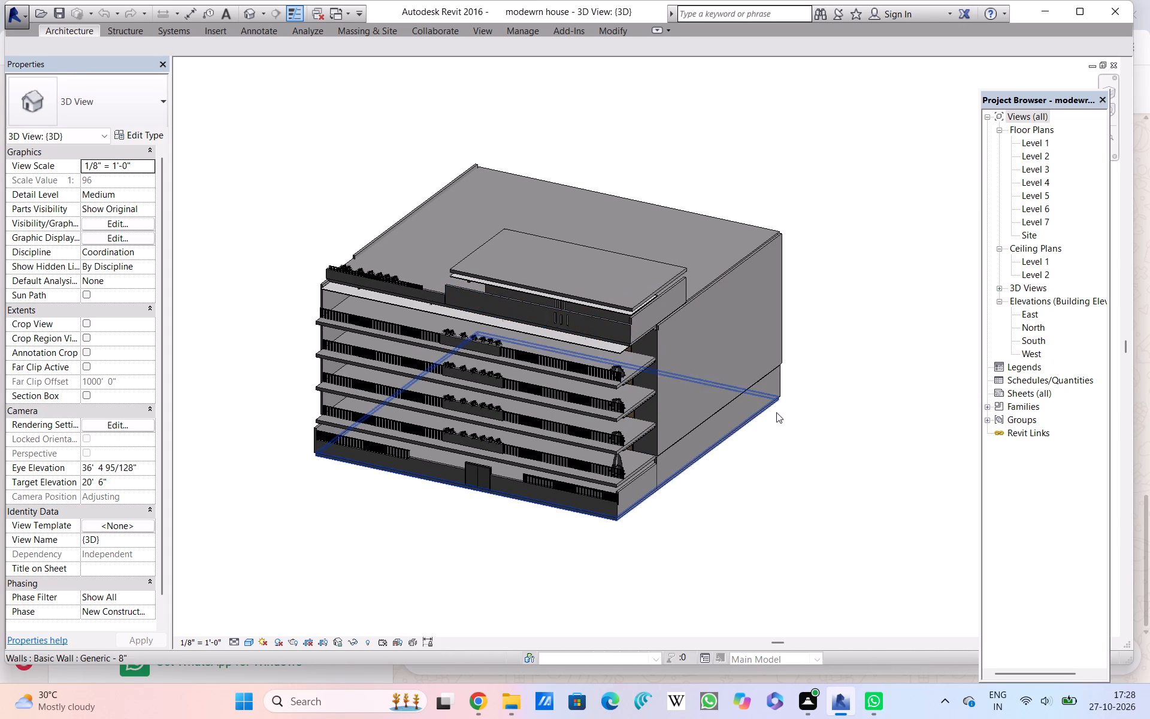
middle_click_drag(780, 423, 822, 345)
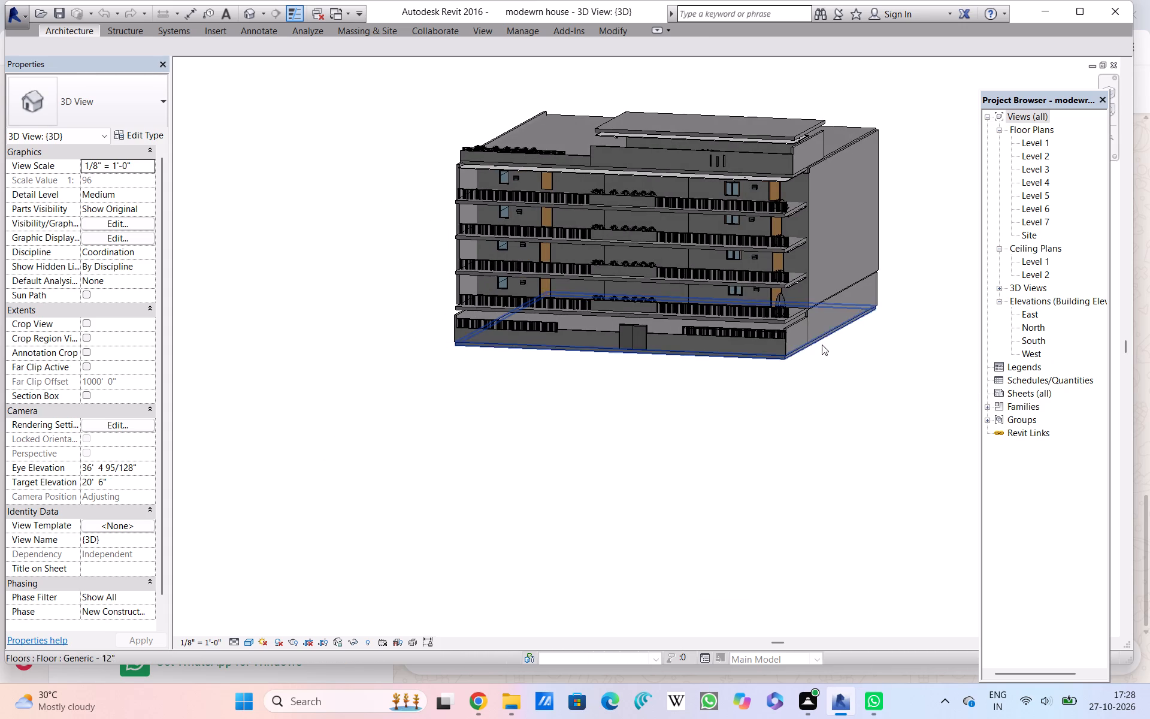
middle_click_drag(391, 269, 483, 306, "shift")
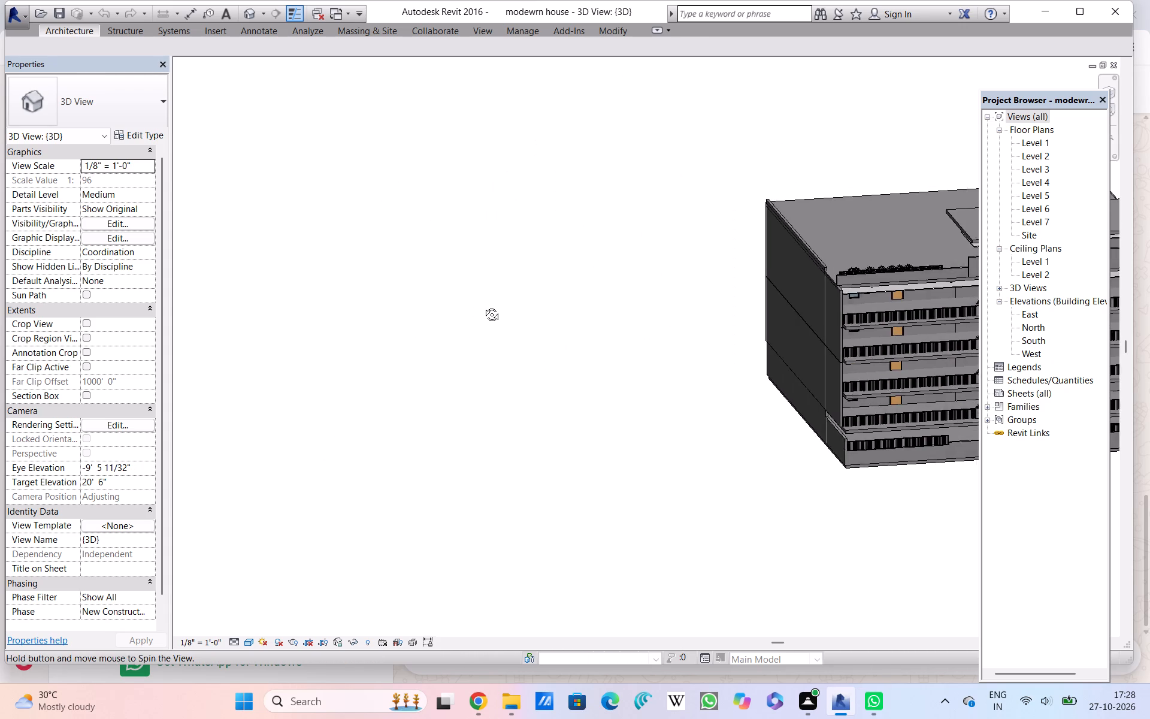
middle_click_drag(483, 306, 483, 304, "shift")
scroll(534, 278, "down", 1)
middle_click_drag(534, 278, 281, 324)
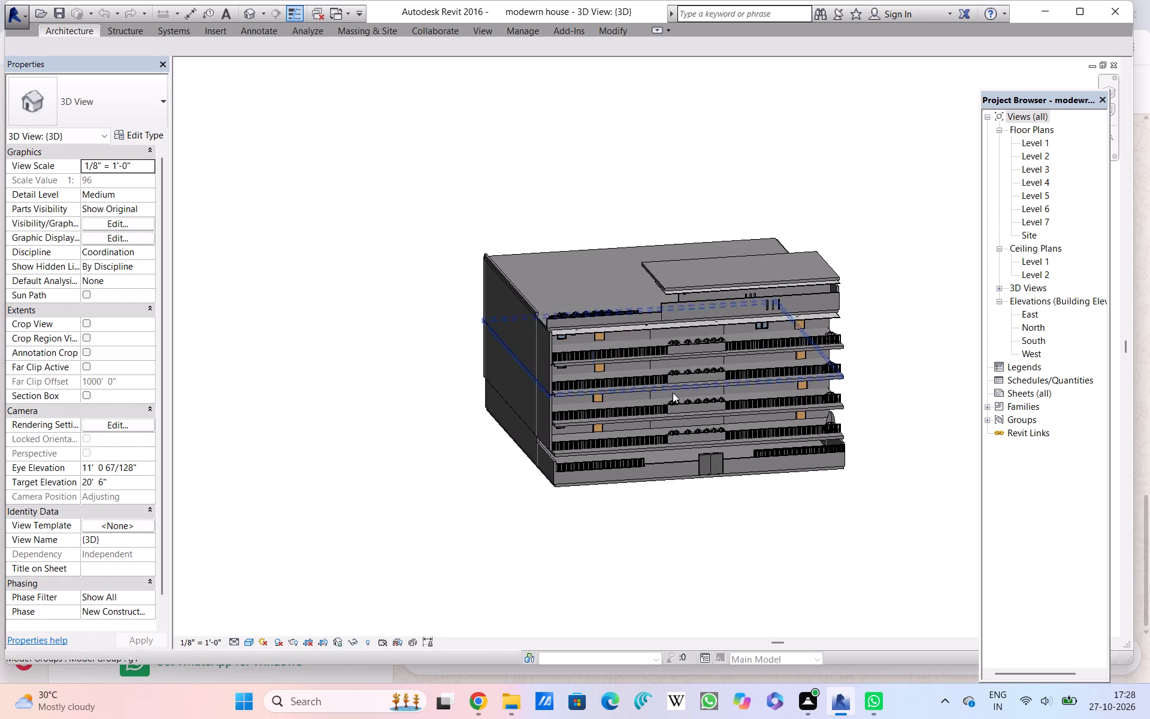
scroll(692, 380, "up", 4)
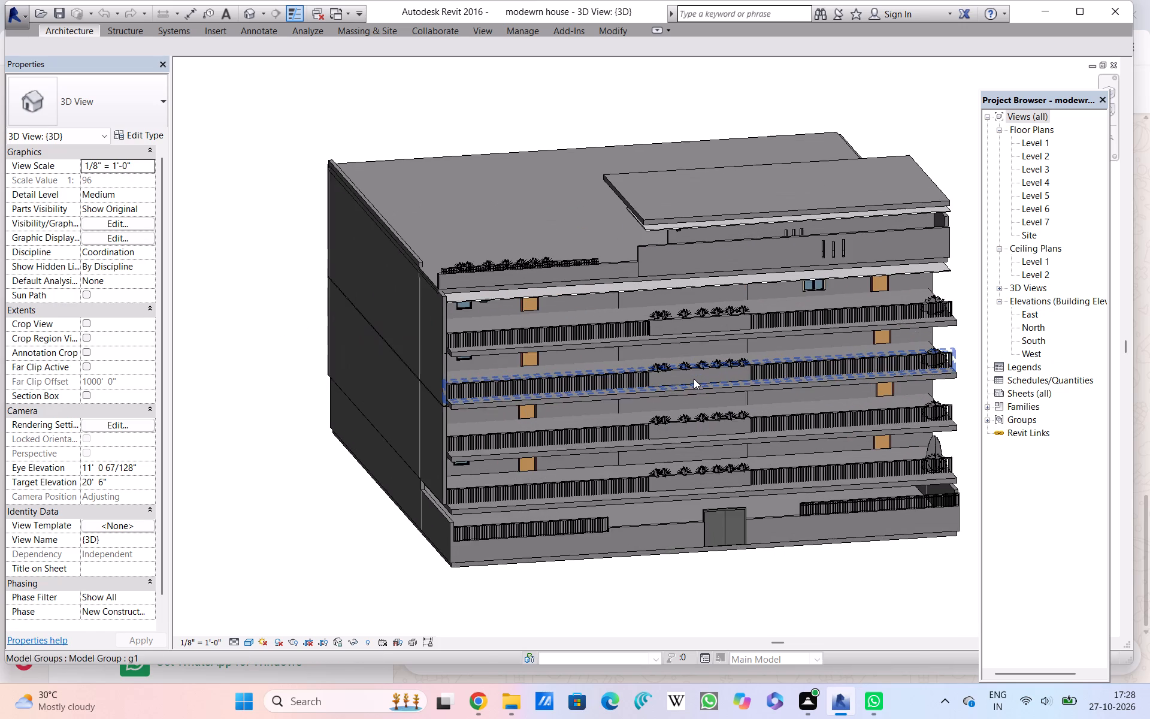
scroll(694, 379, "up", 4)
scroll(671, 382, "down", 3)
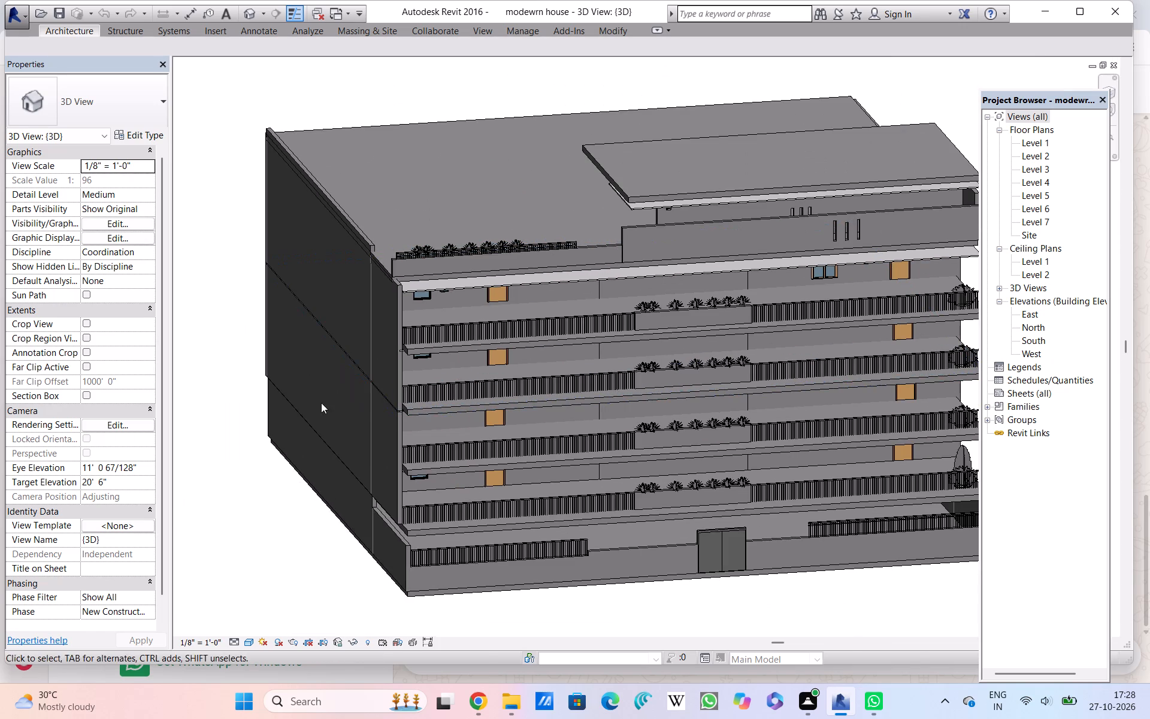
scroll(269, 403, "down", 1)
Examine the front facade from low angles, including the doors, windows, balcony railings, planters and slab undersides.
middle_click_drag(217, 488, 217, 452)
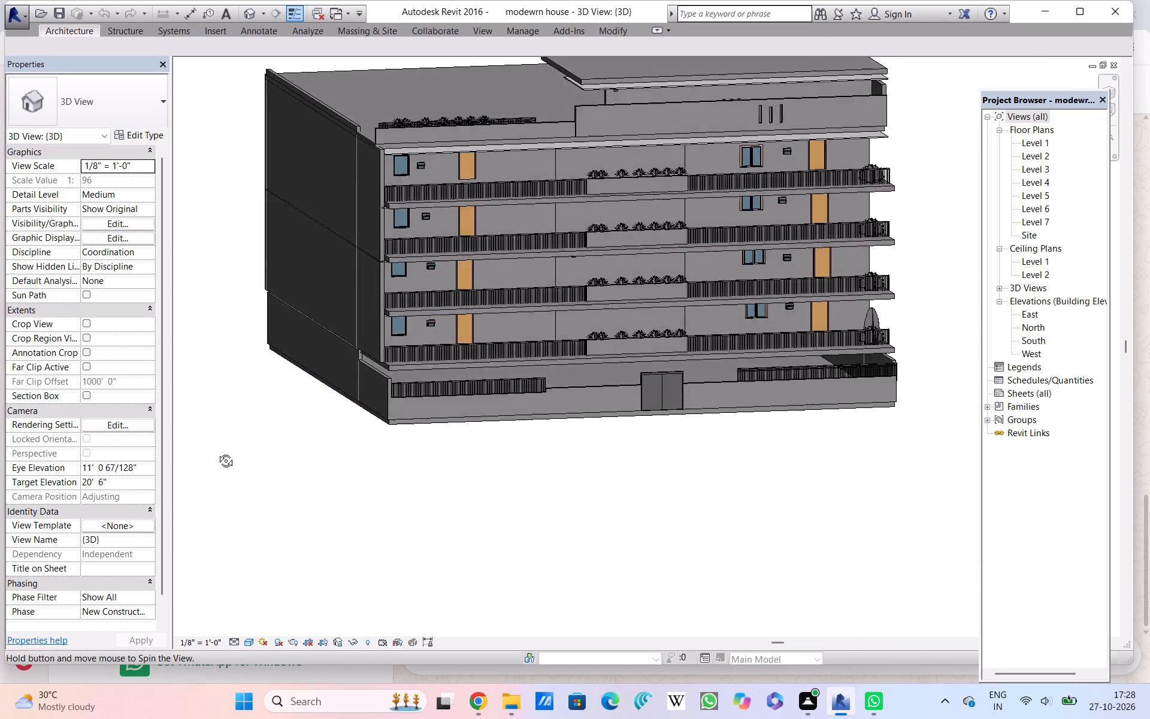
middle_click_drag(217, 452, 220, 441)
middle_click_drag(239, 417, 239, 496)
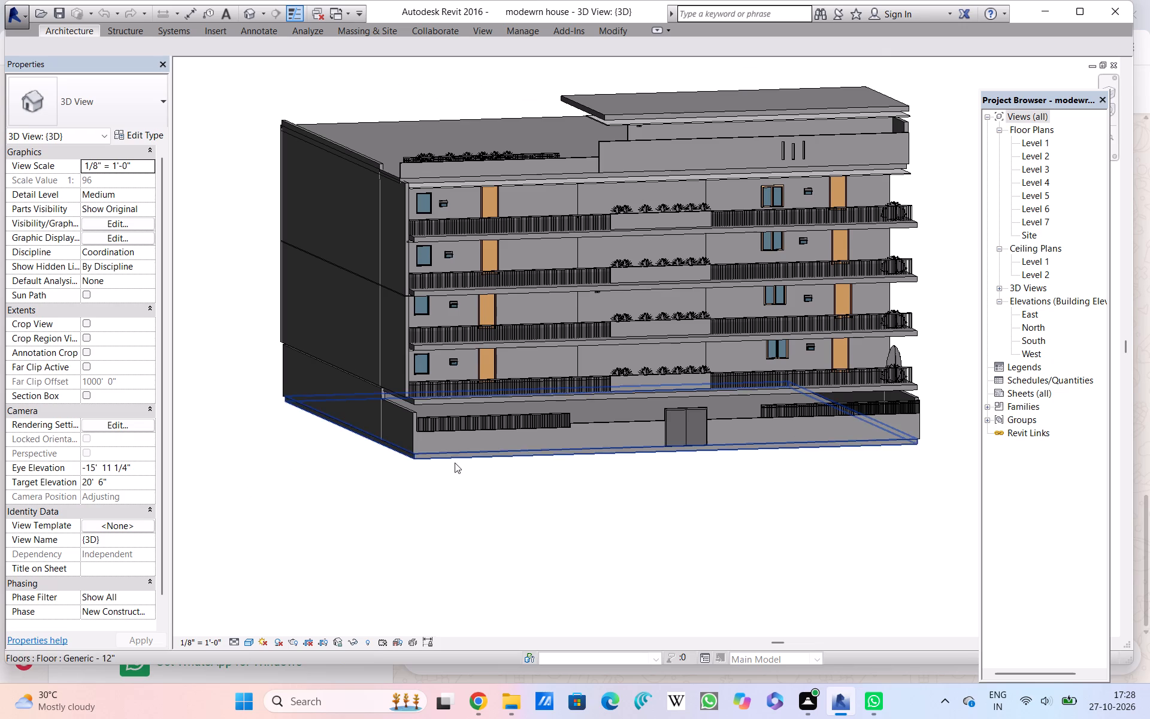
middle_click_drag(308, 454, 307, 437)
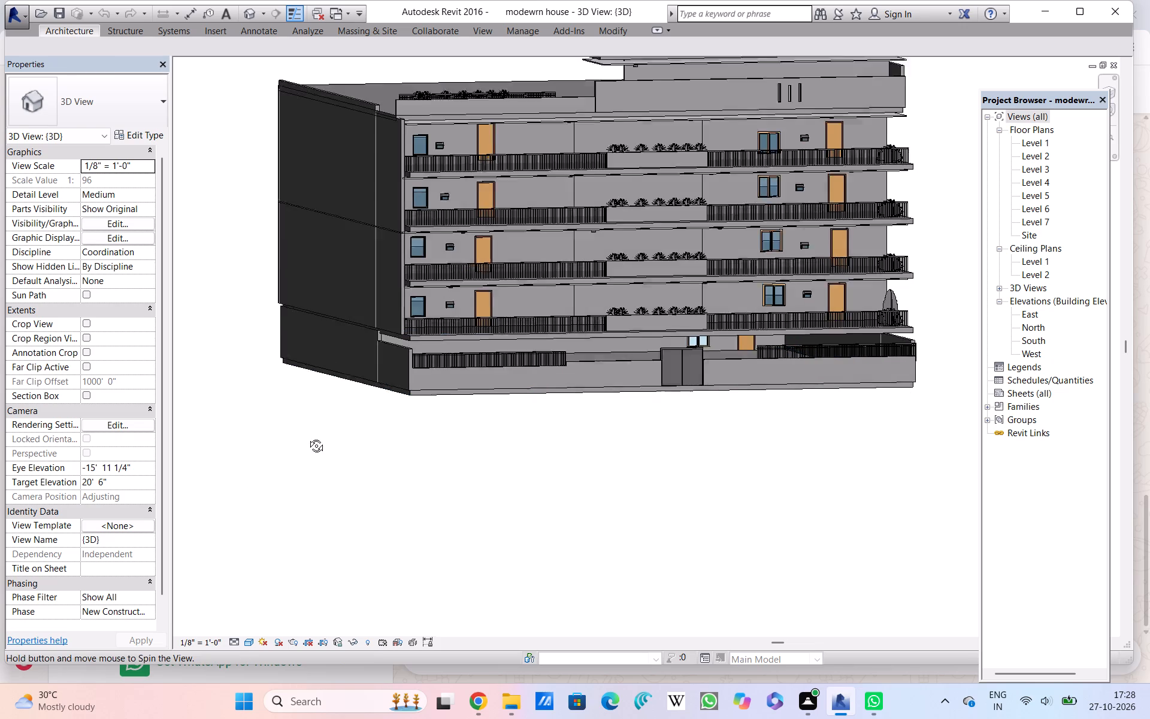
middle_click_drag(307, 437, 309, 427)
middle_click_drag(312, 418, 289, 530)
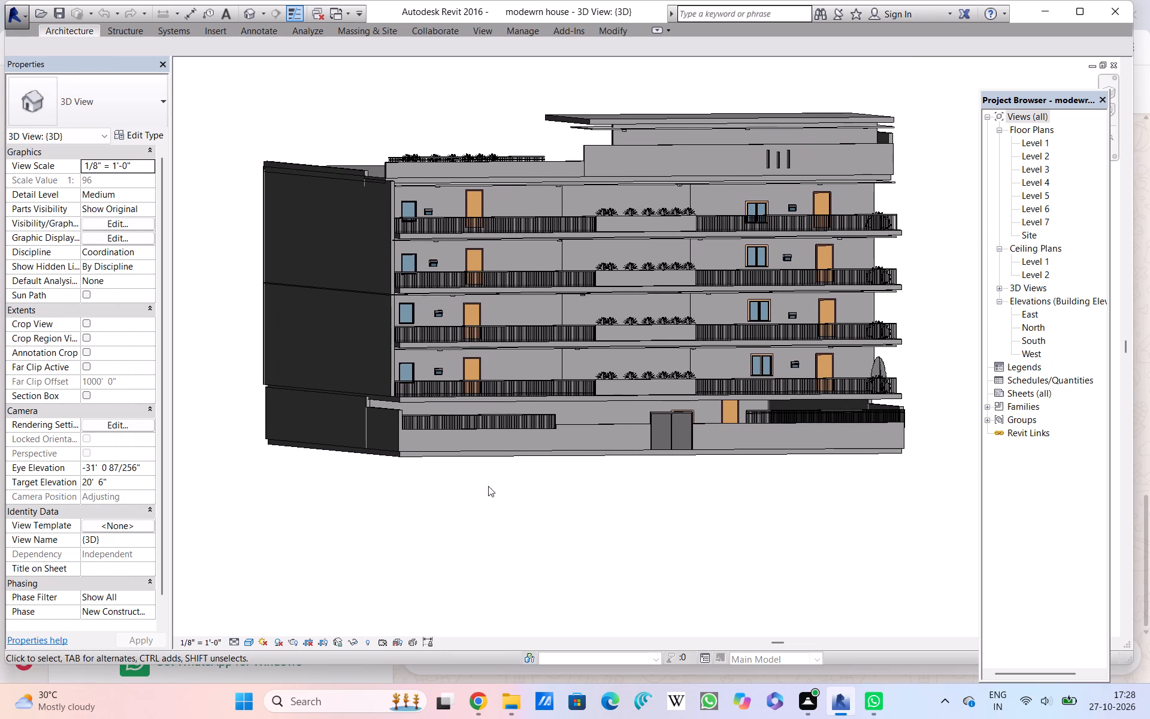
middle_click_drag(571, 507, 574, 479, "shift")
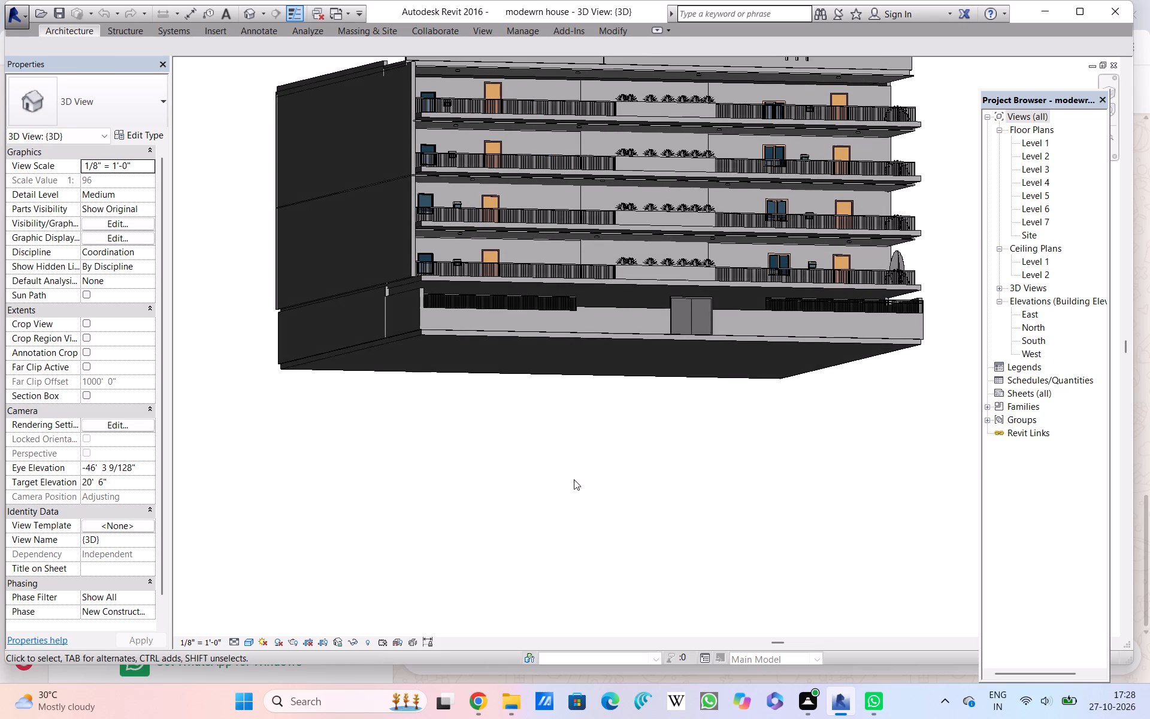
middle_click_drag(589, 454, 551, 564)
scroll(546, 557, "down", 1)
middle_click_drag(625, 546, 627, 521, "shift")
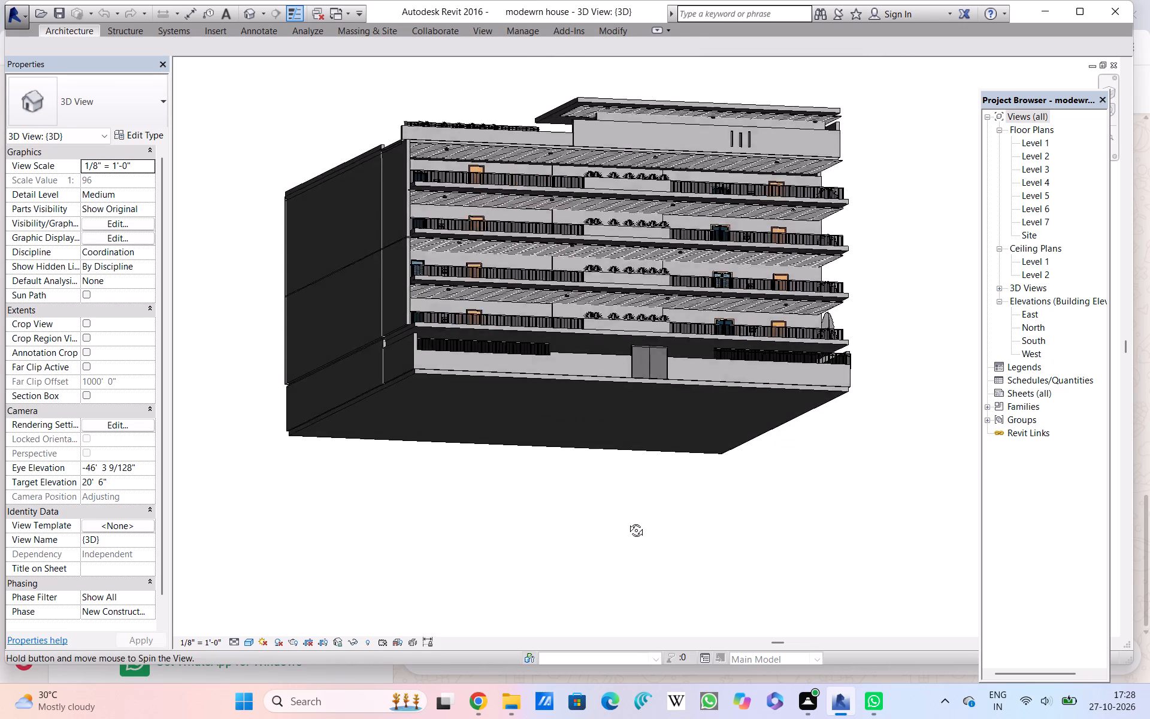
middle_click_drag(627, 521, 630, 509, "shift")
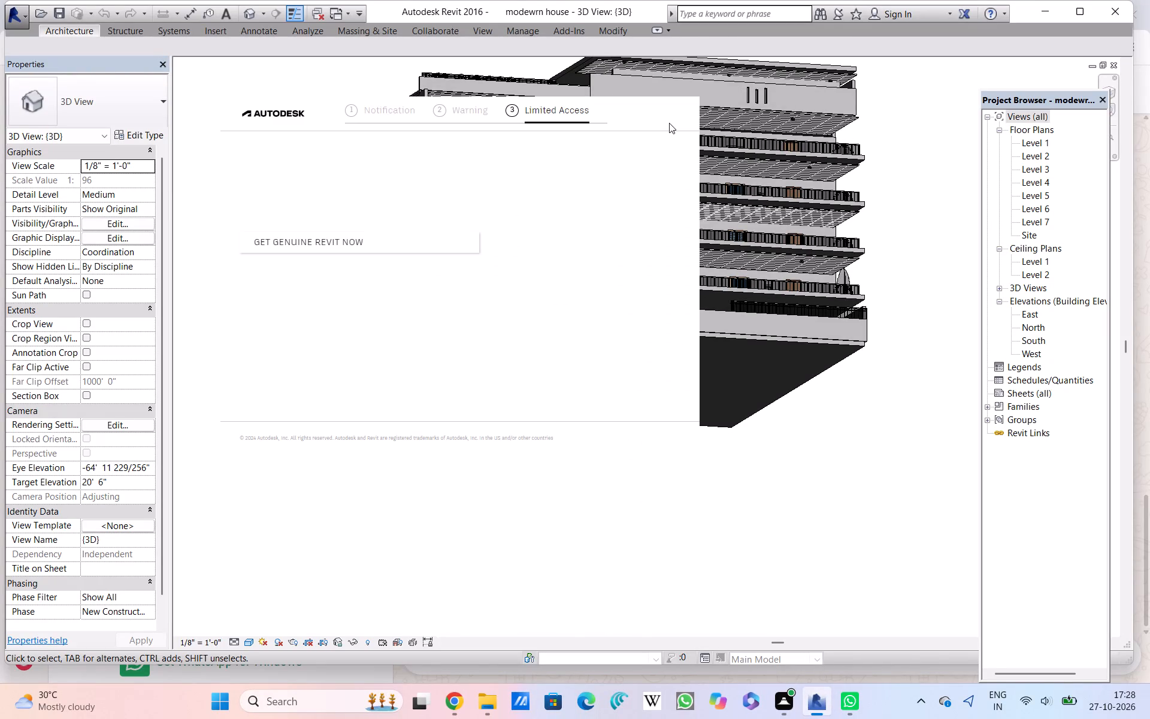
Clear the Autodesk limited-access notification by way of the desktop and return to the building's 3D view in Revit.
key("super+d")
double_click(674, 116)
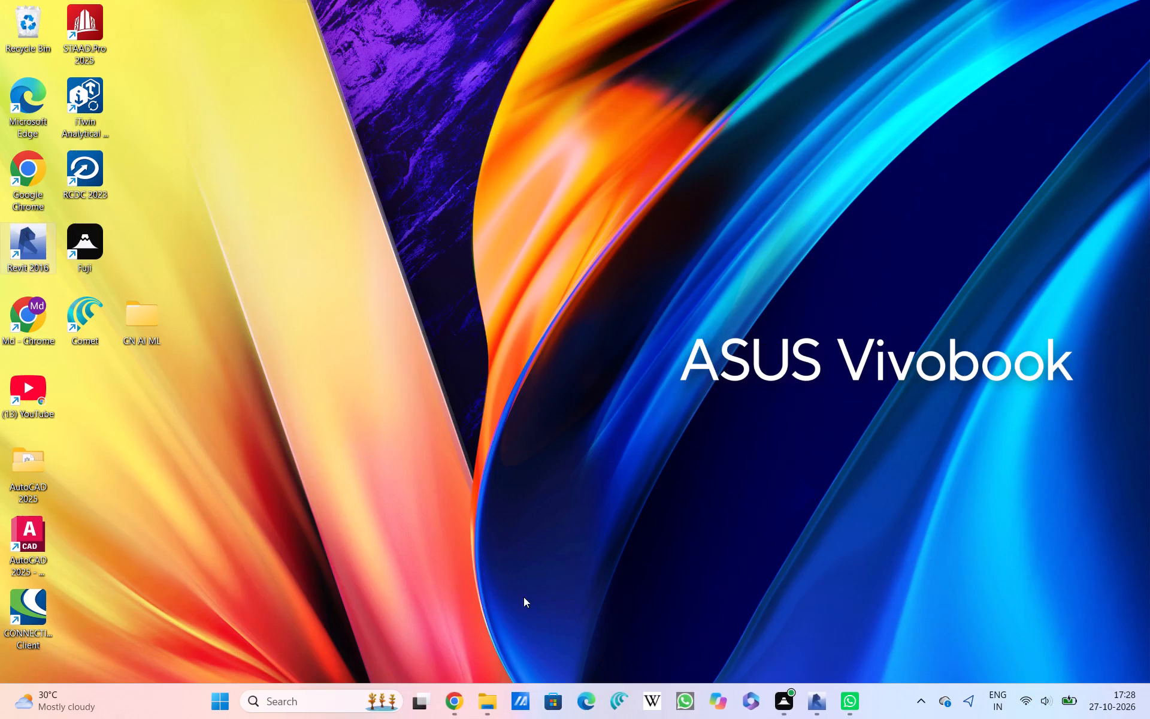
left_click(807, 692)
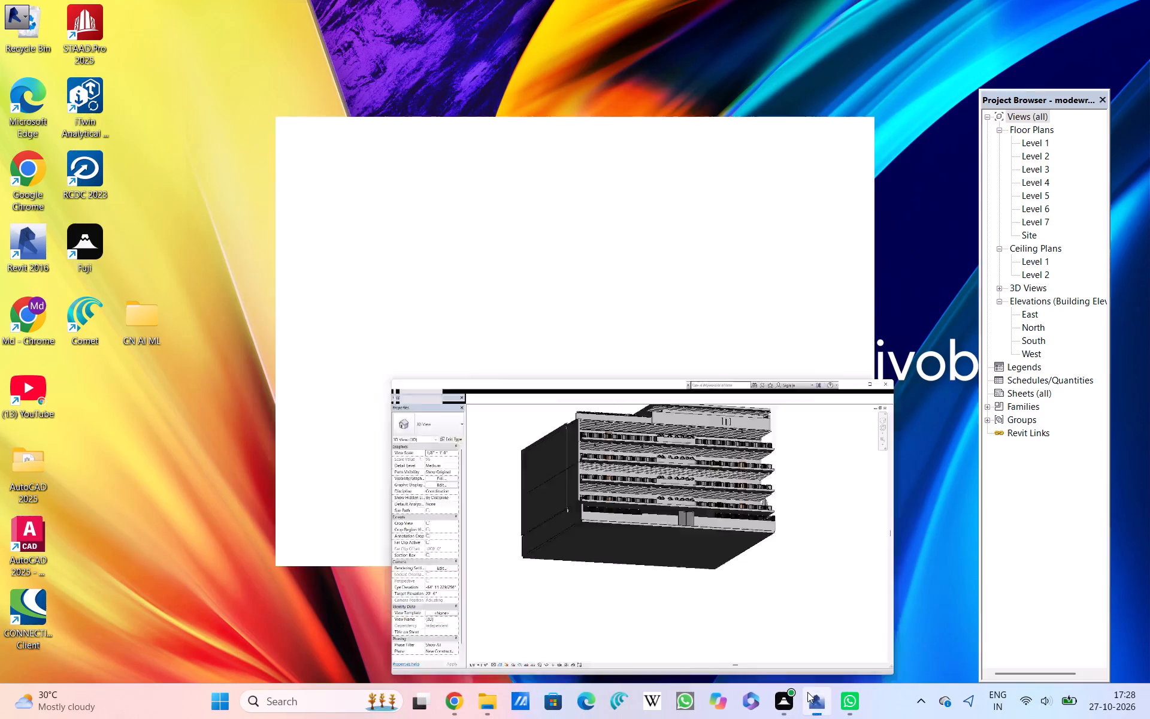
Examine the building from below, including the ground slab and the gridded ceilings under the projecting floors.
scroll(795, 480, "up", 4)
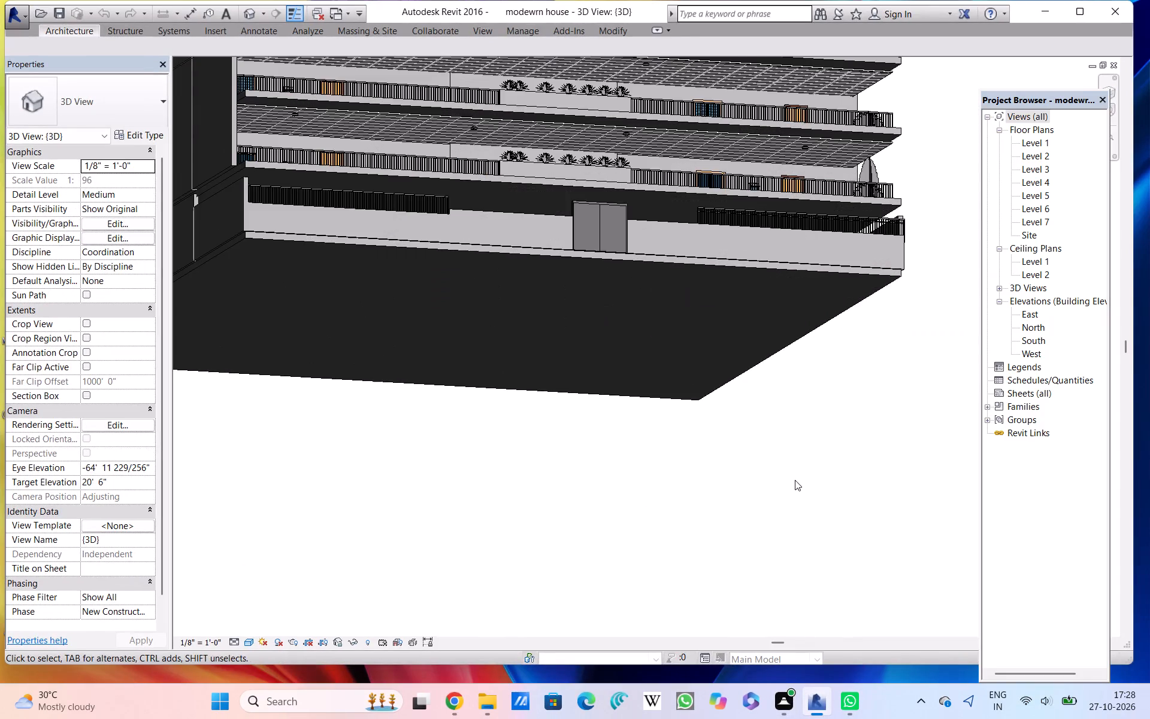
scroll(795, 461, "down", 3)
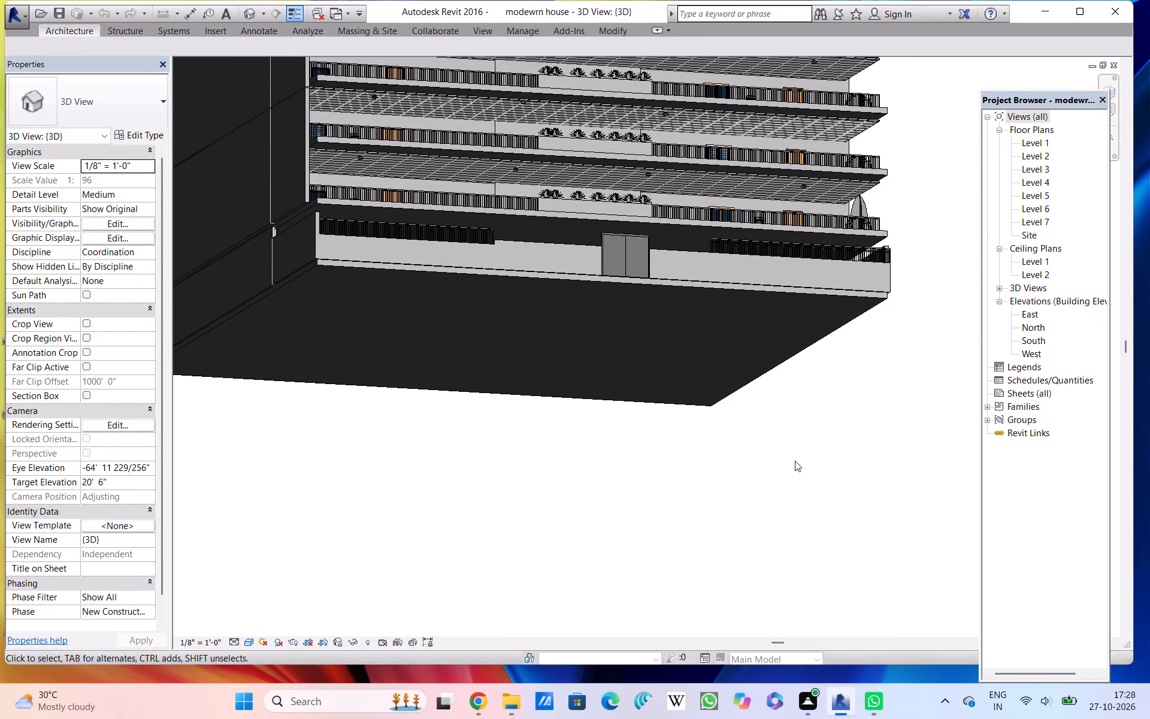
middle_click_drag(795, 460, 798, 445, "shift")
middle_click_drag(798, 387, 756, 554)
middle_click_drag(764, 349, 773, 318, "shift")
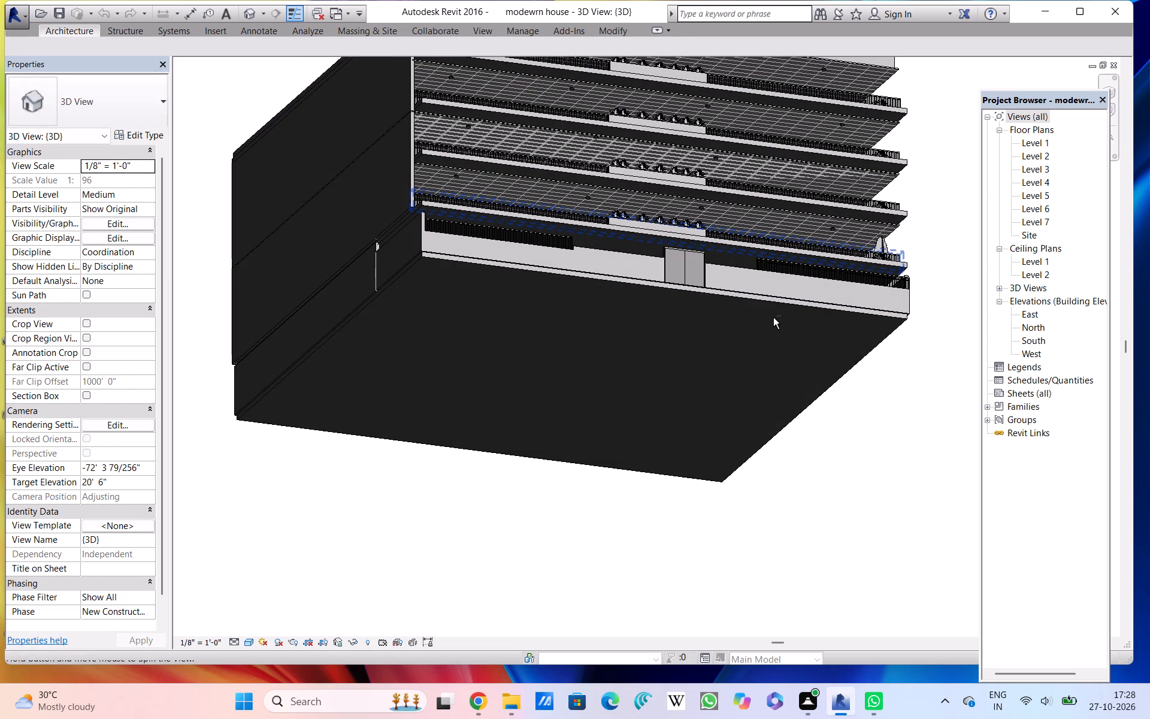
middle_click_drag(773, 318, 728, 445)
scroll(761, 364, "down", 1)
scroll(700, 345, "up", 4)
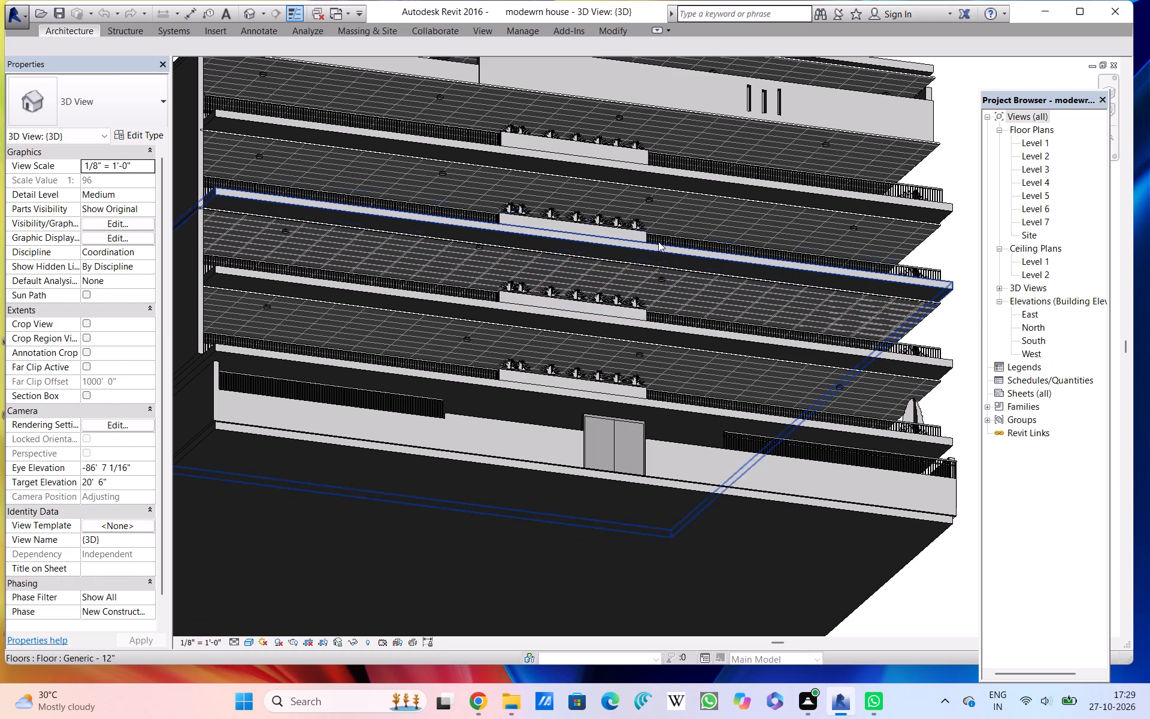
scroll(651, 197, "down", 3)
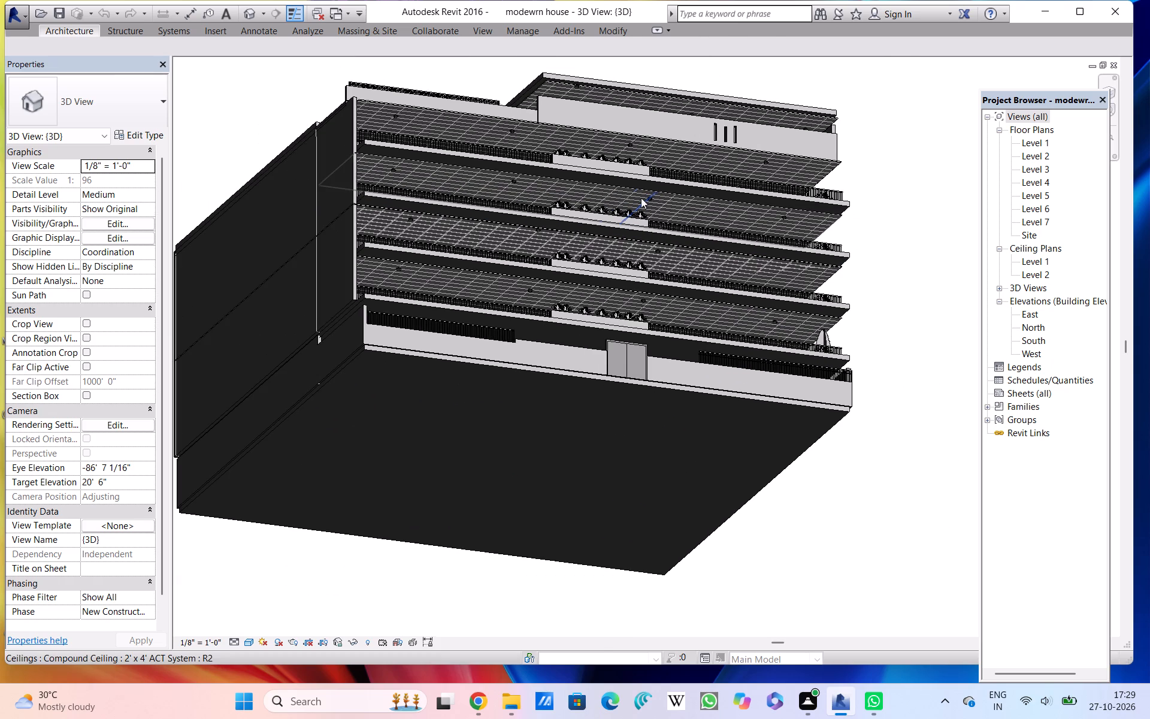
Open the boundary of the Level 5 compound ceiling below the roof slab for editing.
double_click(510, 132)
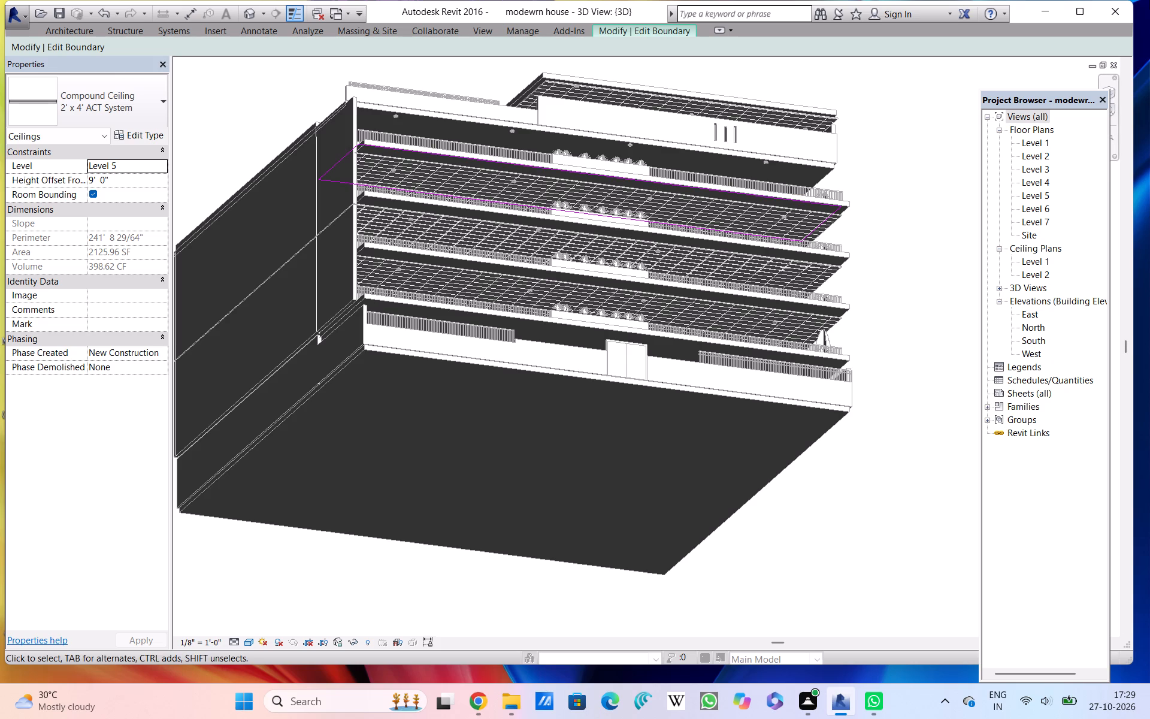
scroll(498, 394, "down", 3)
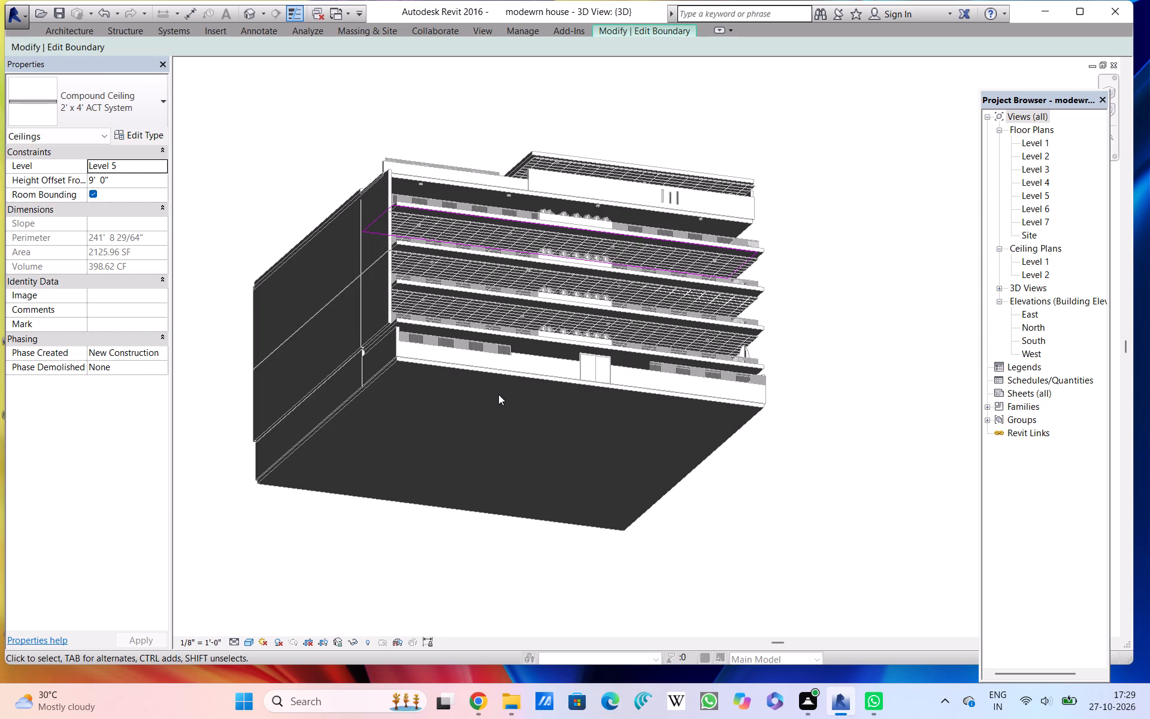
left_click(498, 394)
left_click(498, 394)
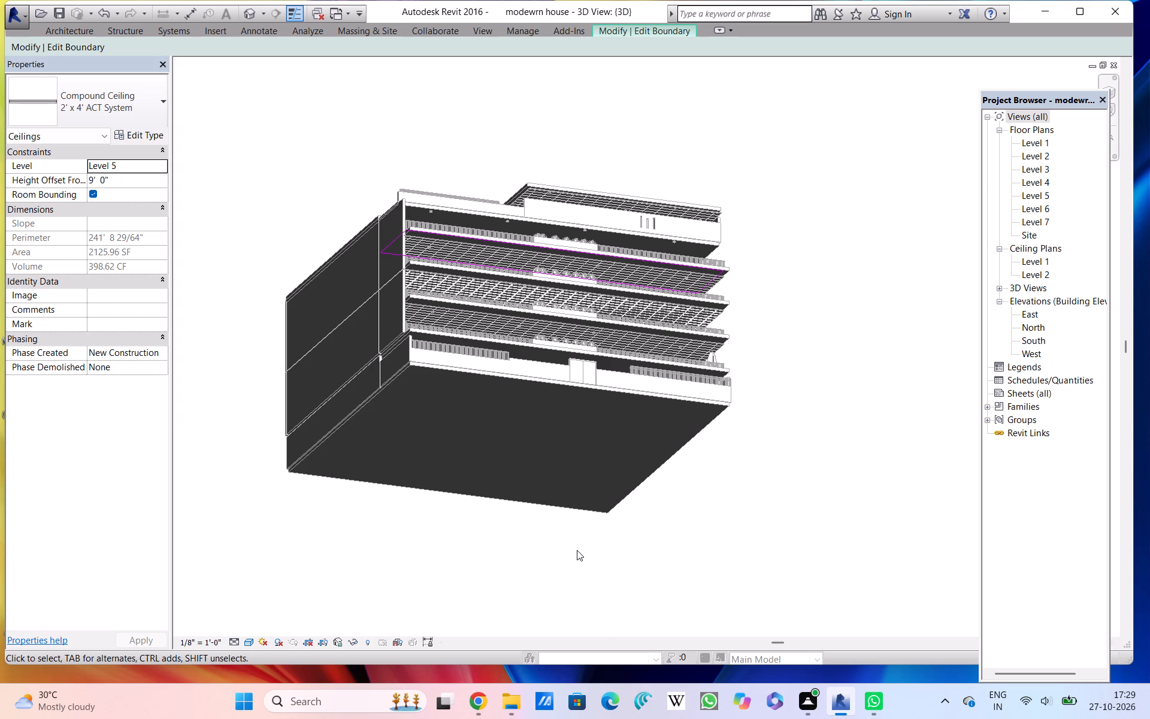
Examine the building's front balconies, roof structure and ground-floor entrance from several angles with the ceiling boundary open.
middle_click_drag(577, 550, 573, 572, "shift")
scroll(577, 550, "down", 1, "shift")
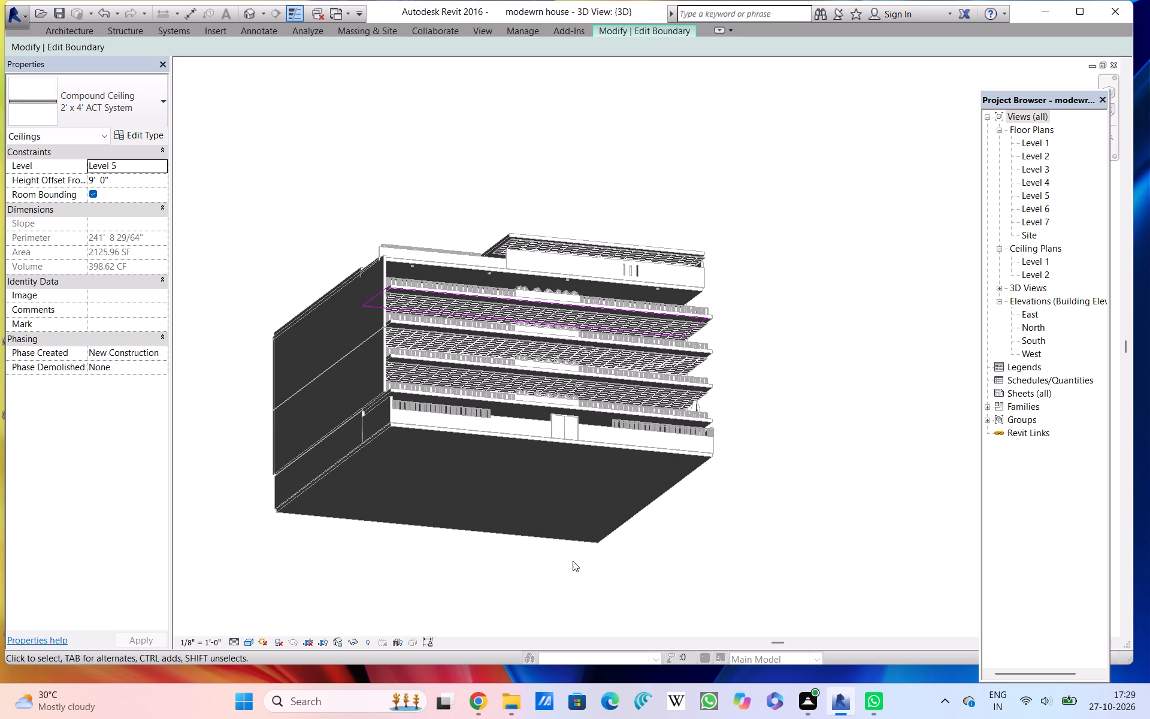
scroll(721, 430, "down", 1)
middle_click_drag(721, 430, 722, 503, "shift")
scroll(726, 467, "down", 1, "shift")
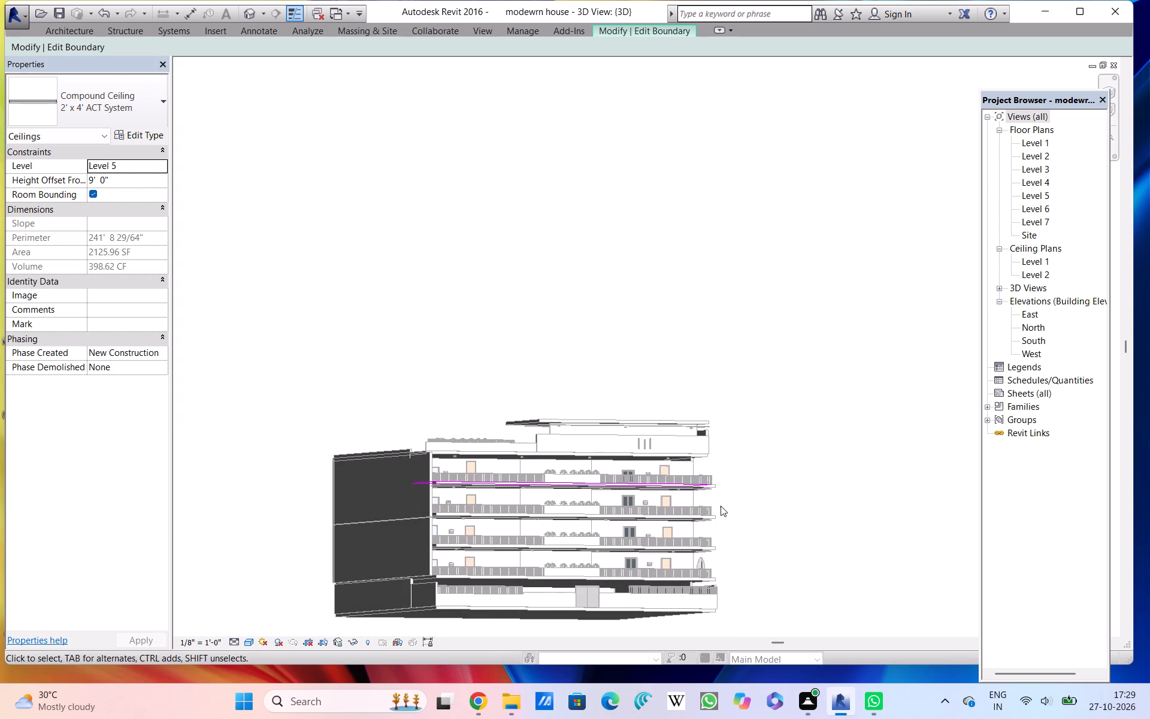
middle_click_drag(719, 515, 699, 421)
middle_click_drag(706, 402, 698, 458, "shift")
middle_click_drag(681, 524, 709, 319)
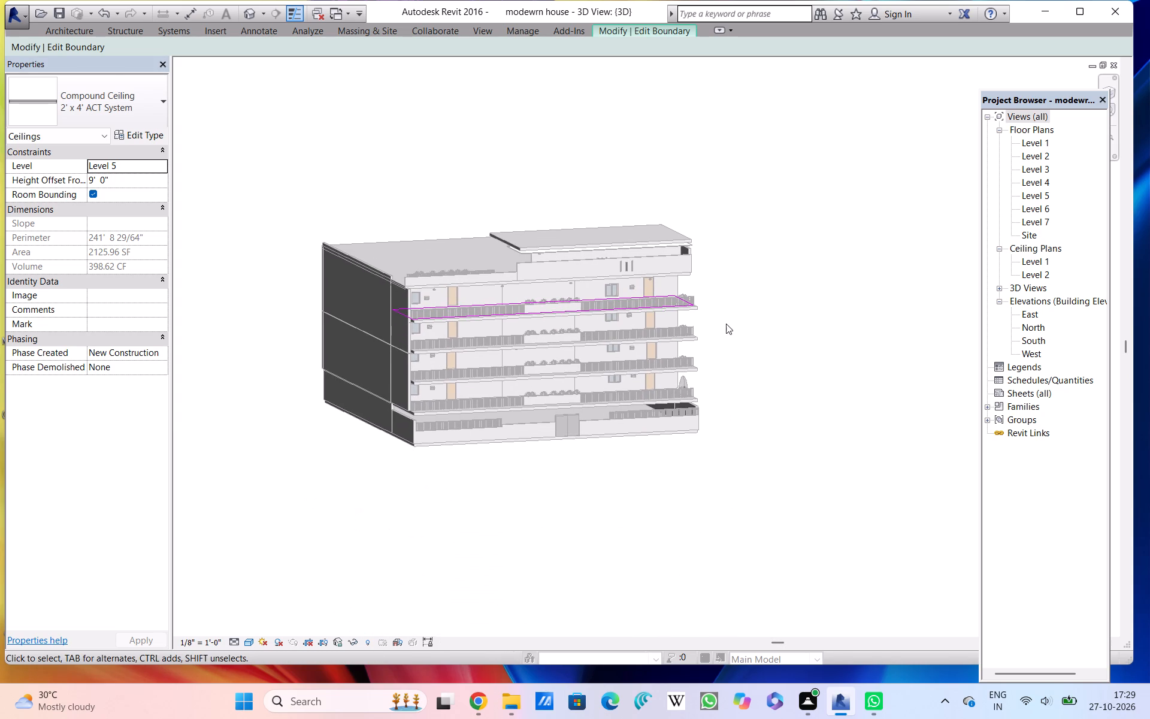
scroll(737, 385, "up", 5)
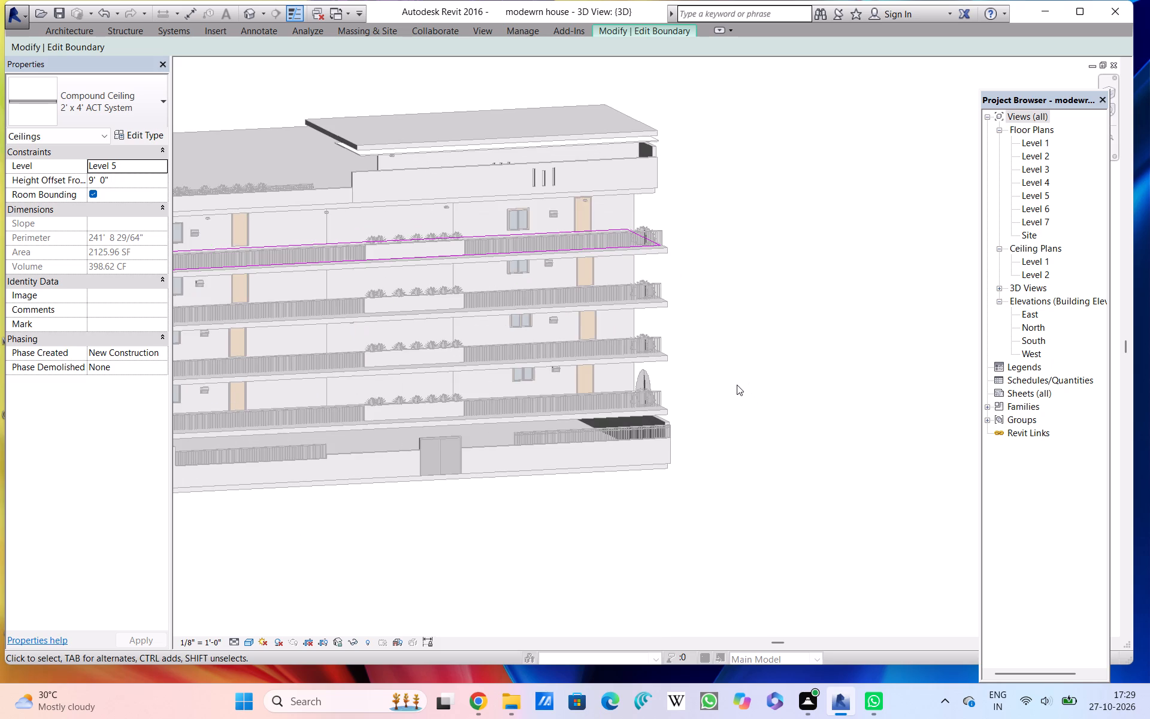
scroll(716, 387, "down", 1)
middle_click_drag(695, 390, 773, 382)
middle_click_drag(804, 395, 825, 403)
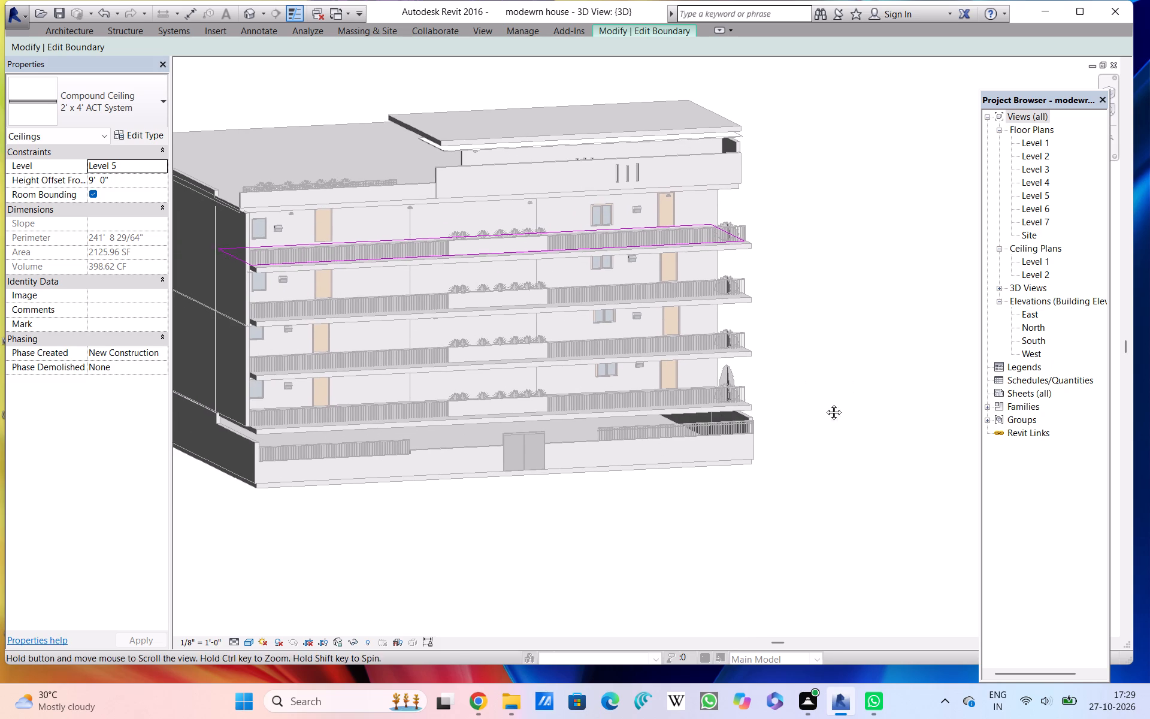
middle_click_drag(825, 403, 1012, 407)
middle_click_drag(742, 554, 661, 566)
scroll(659, 566, "up", 2)
scroll(650, 550, "down", 3)
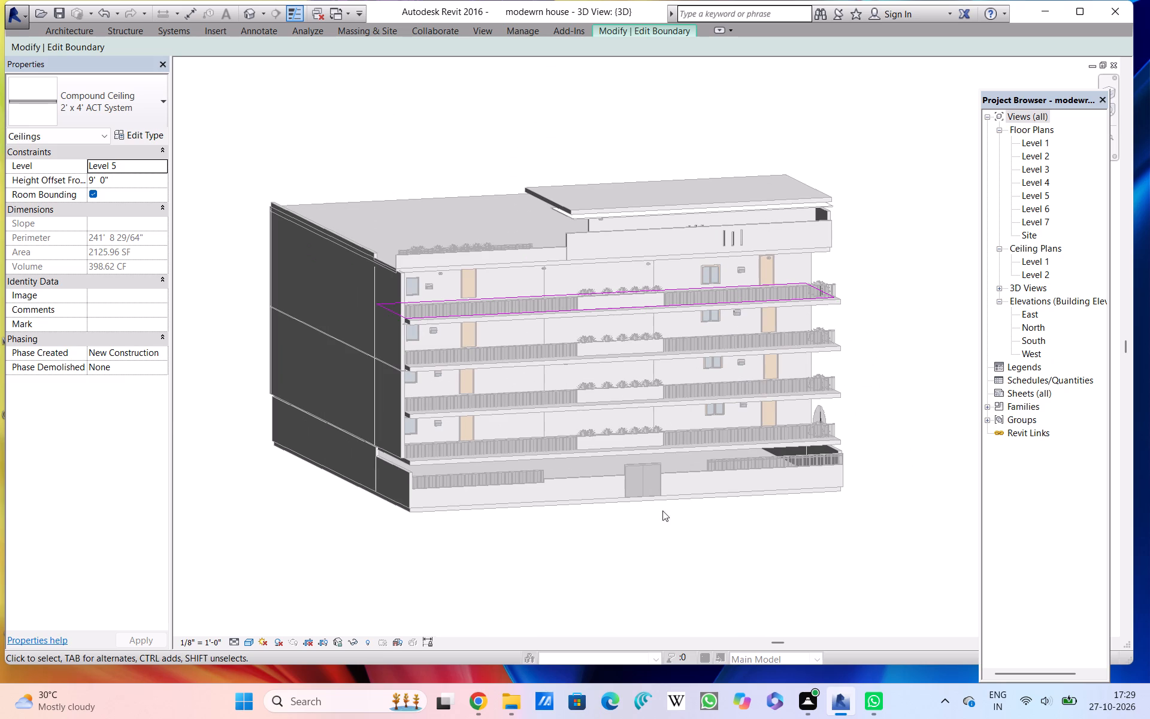
scroll(672, 448, "up", 3)
scroll(672, 448, "down", 3)
Restore the full ribbon and leave the Level 5 ceiling's boundary editing mode.
double_click(622, 31)
left_click(613, 46)
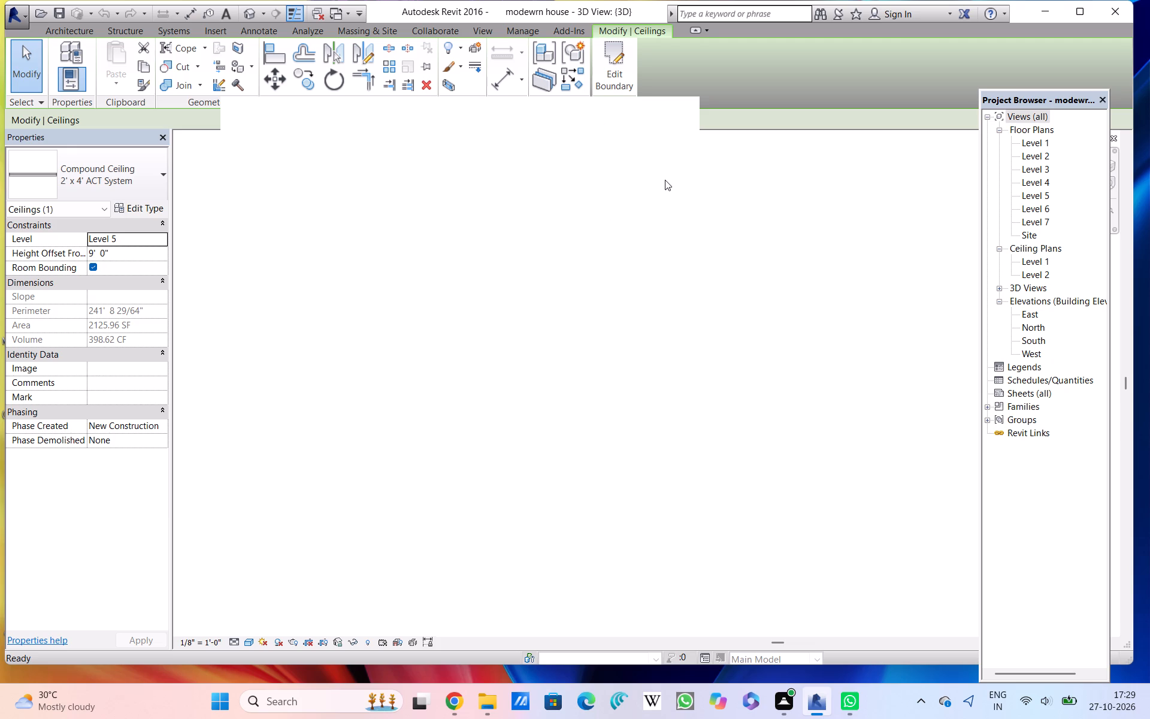
Dismiss the licence notice and bring up the modewrn house project from the recent documents.
left_click(668, 114)
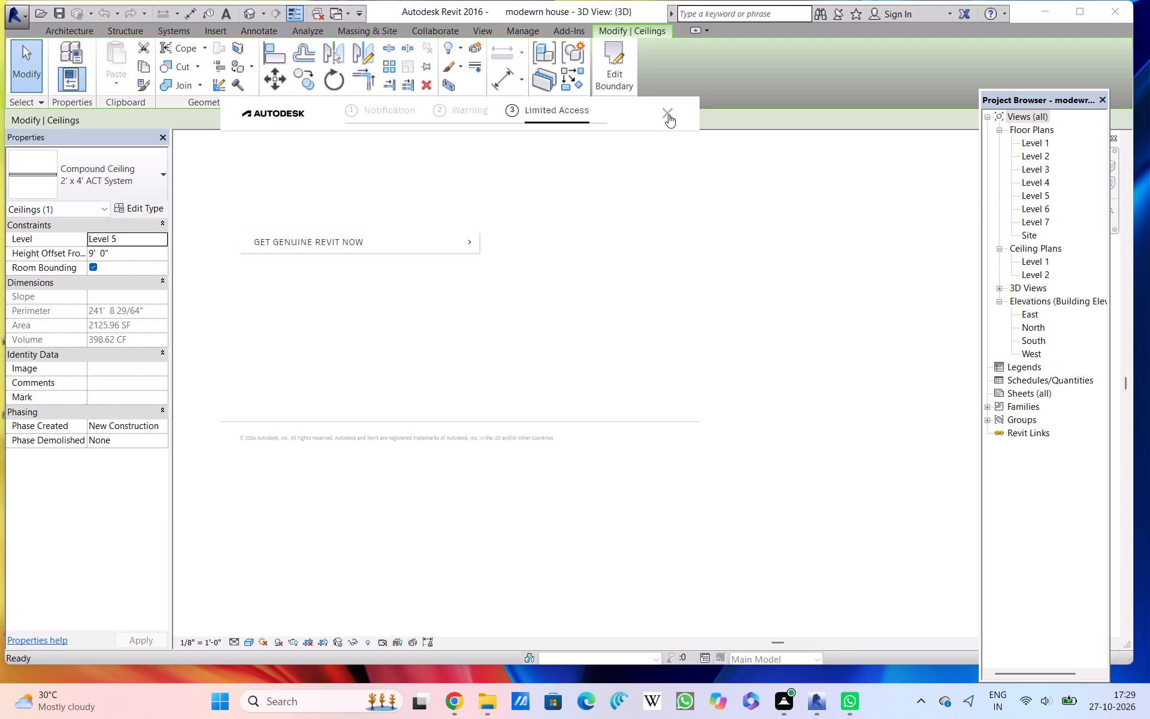
left_click(668, 114)
left_click(668, 114)
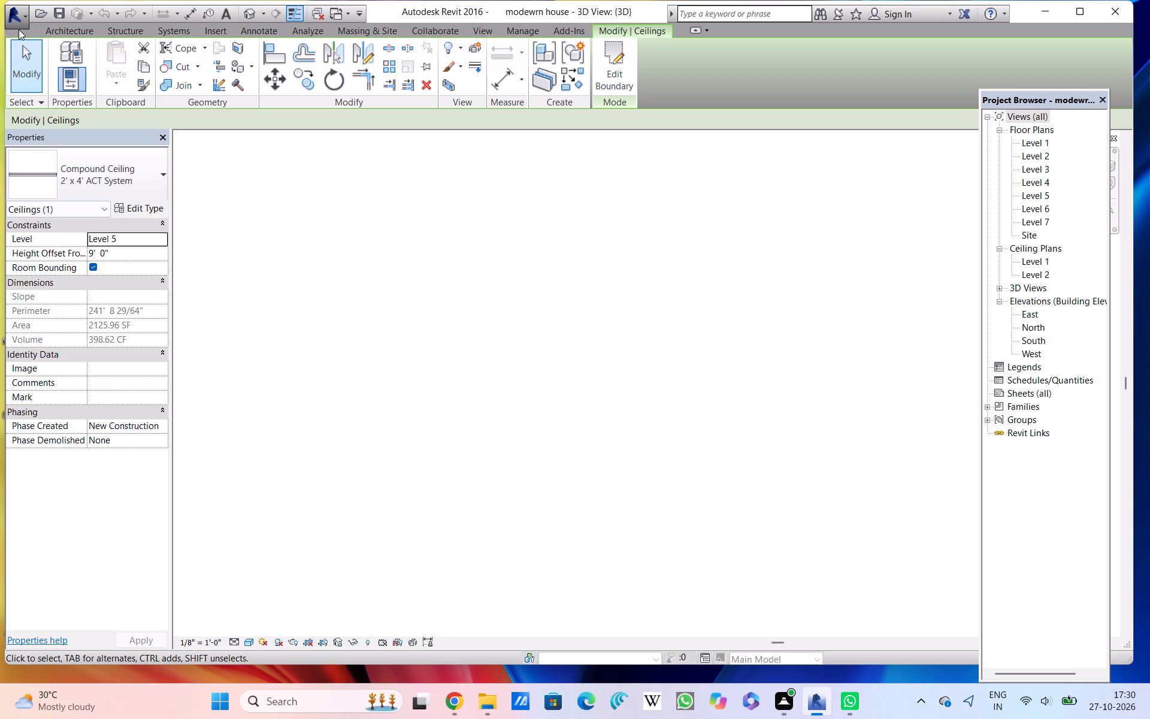
left_click(20, 13)
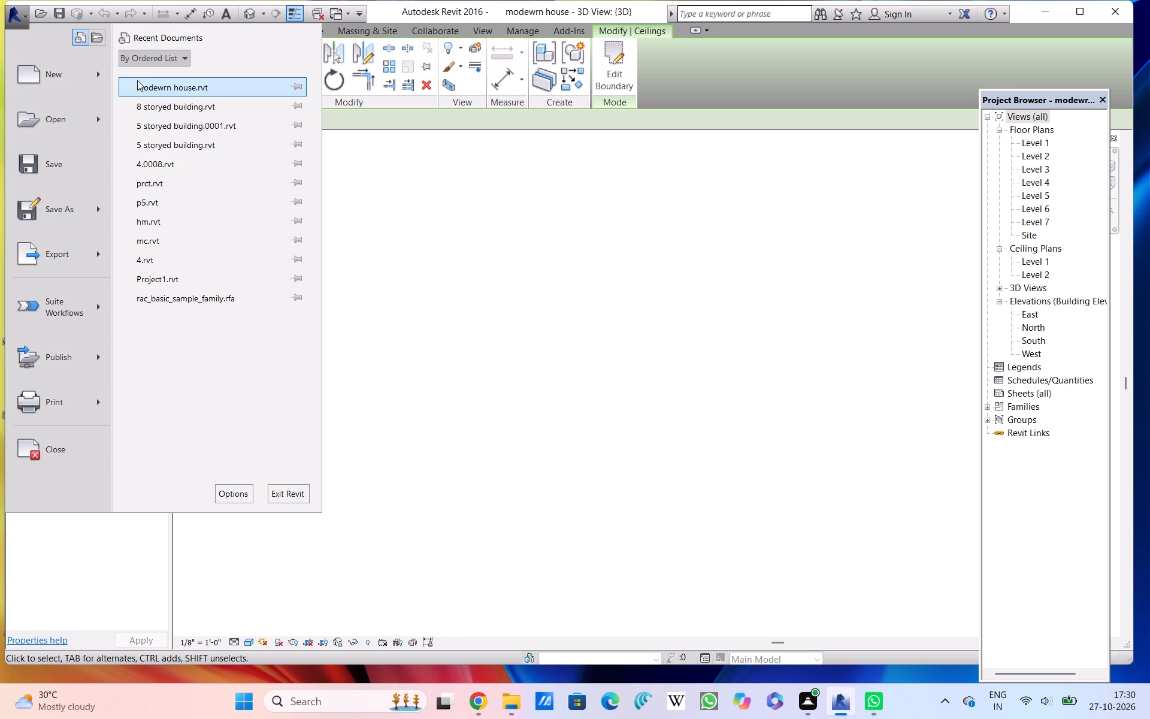
left_click(167, 87)
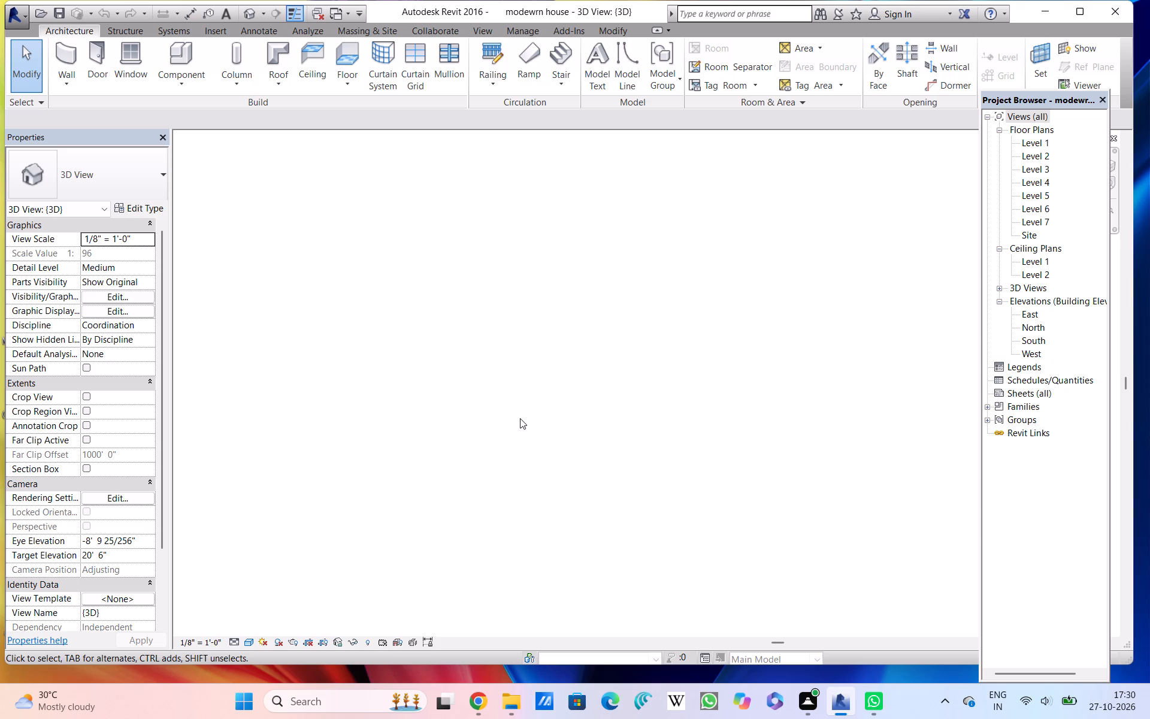
Examine the building's whole front facade, with its stacked balconies, roof slab and ground-floor entrance.
scroll(520, 418, "down", 10)
middle_click_drag(557, 546, 550, 461)
scroll(559, 456, "up", 10)
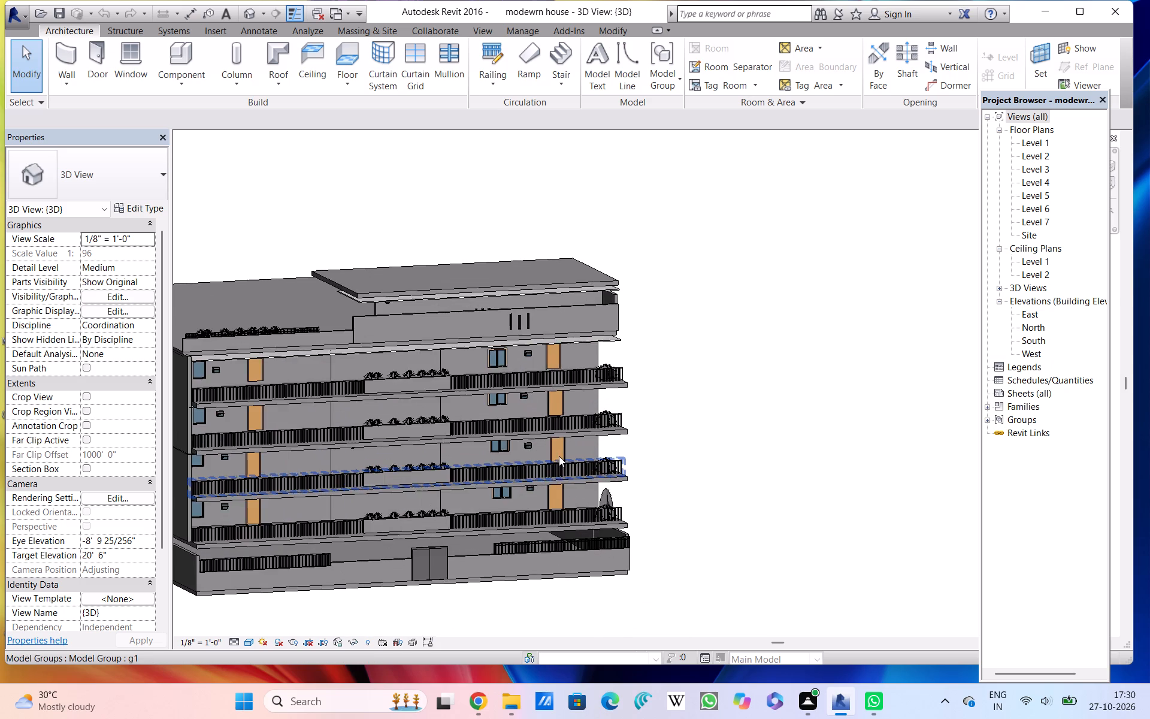
middle_click_drag(474, 474, 654, 454)
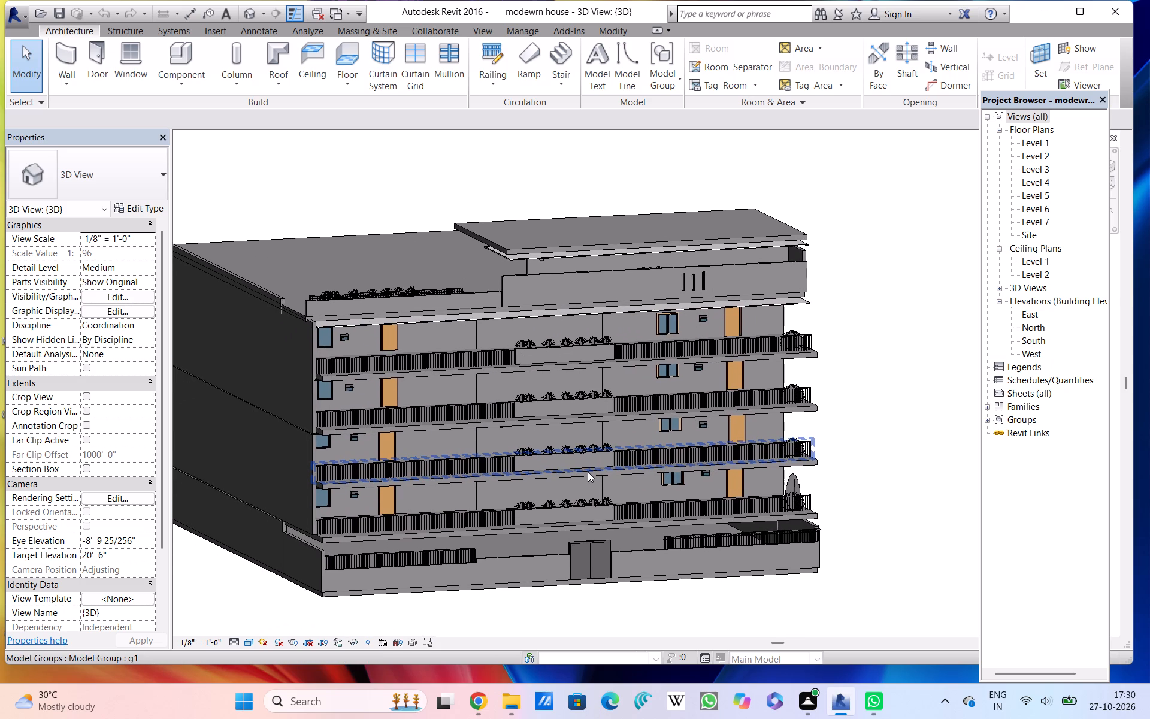
scroll(588, 472, "up", 3)
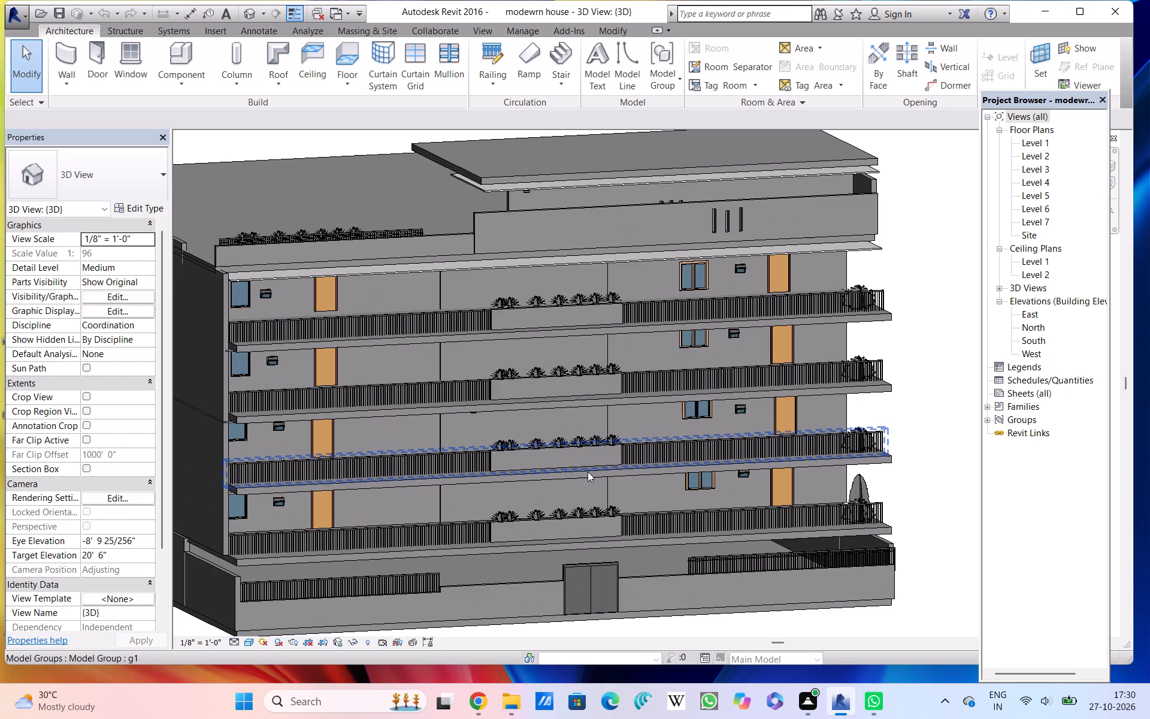
scroll(631, 406, "down", 2)
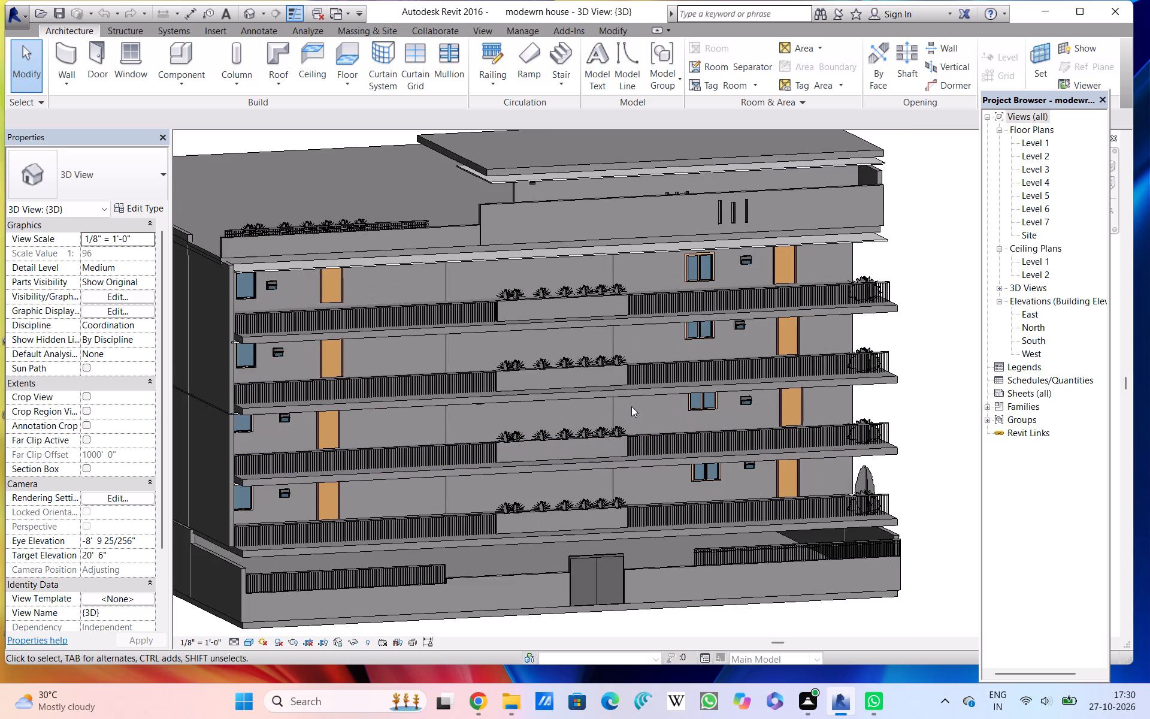
scroll(631, 406, "down", 1)
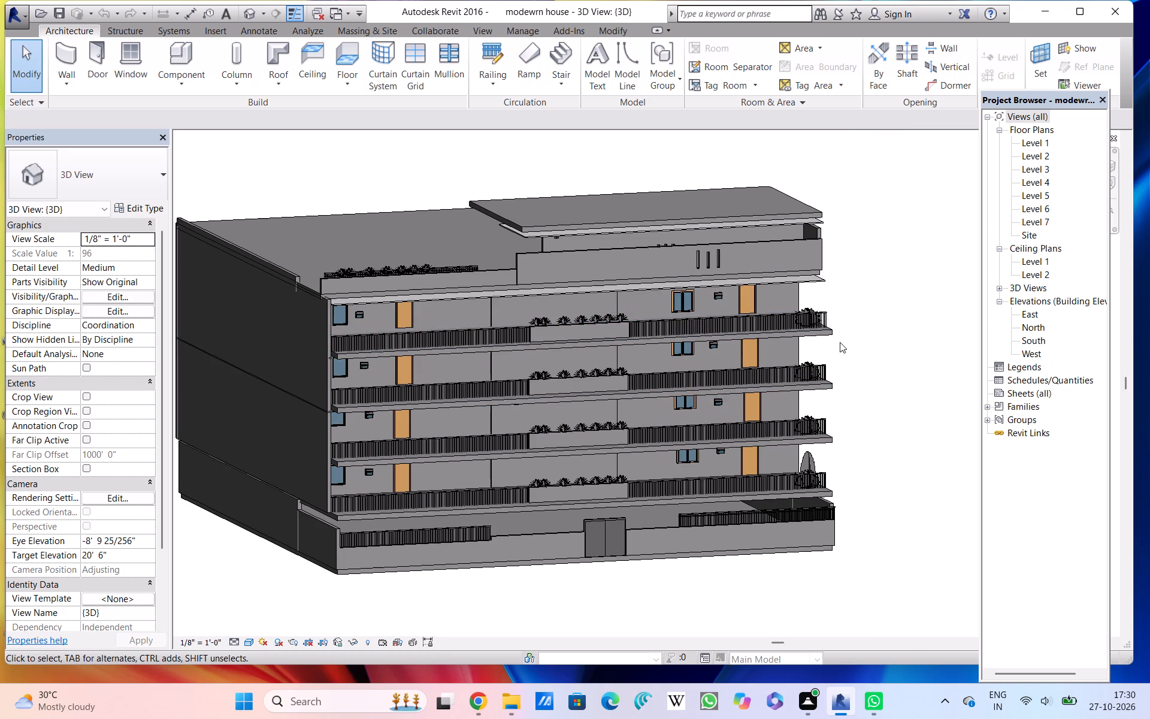
left_click(24, 6)
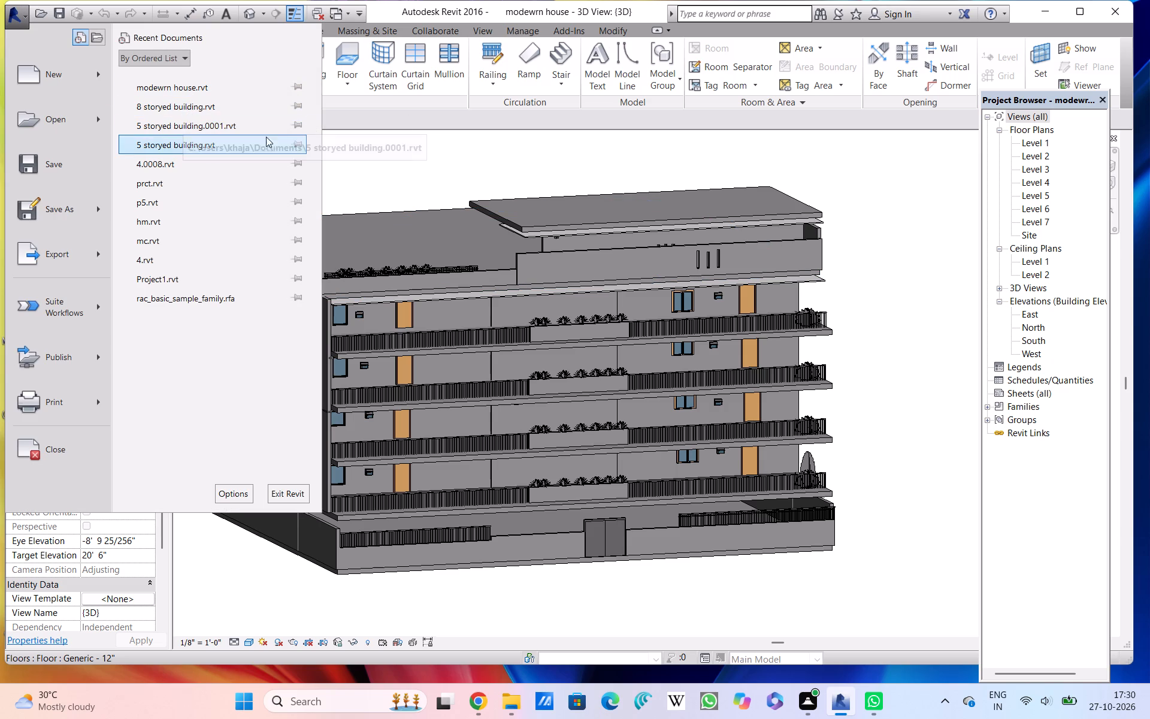
left_click(383, 163)
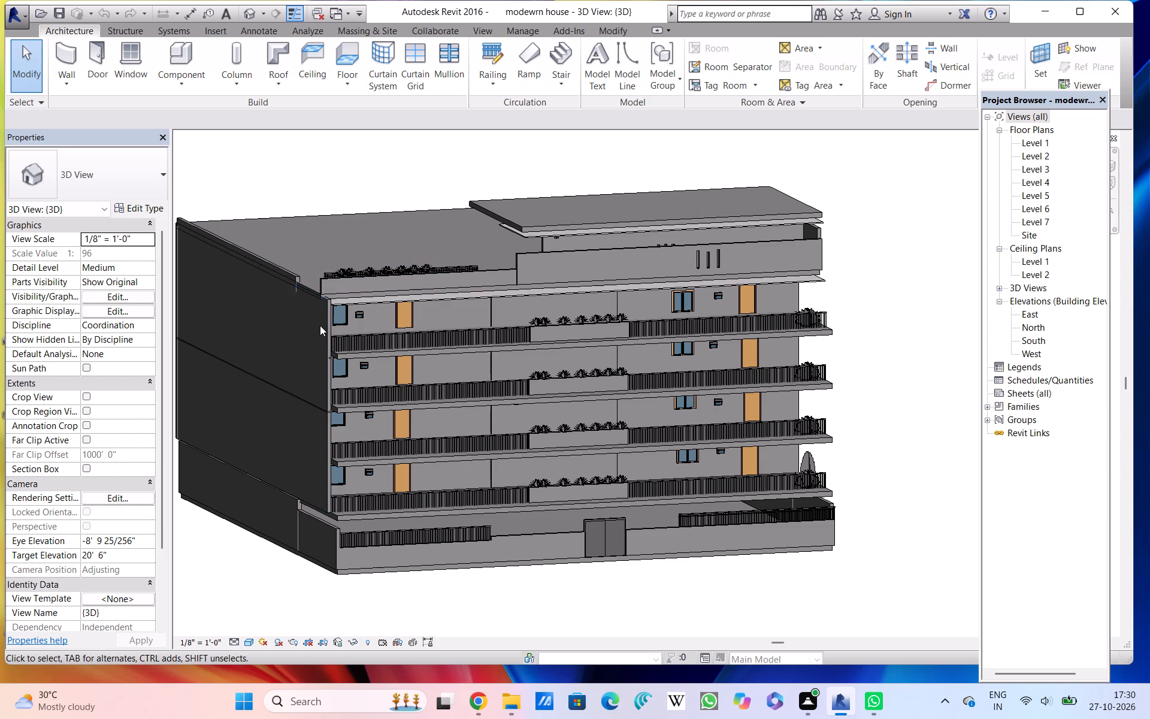
Examine the exterior wall lights between the windows and doors on the balconies, and how they repeat on each floor.
middle_click_drag(320, 326, 323, 326, "shift")
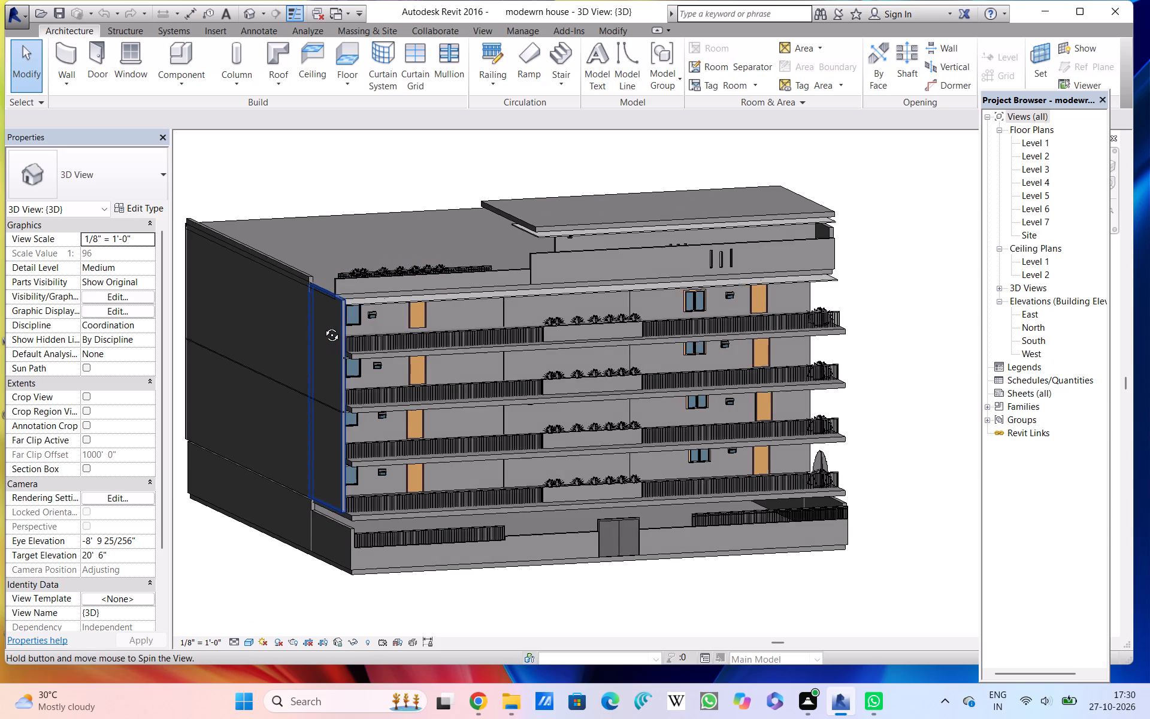
middle_click_drag(323, 326, 328, 307, "shift")
middle_click_drag(328, 307, 283, 407)
scroll(283, 407, "up", 1)
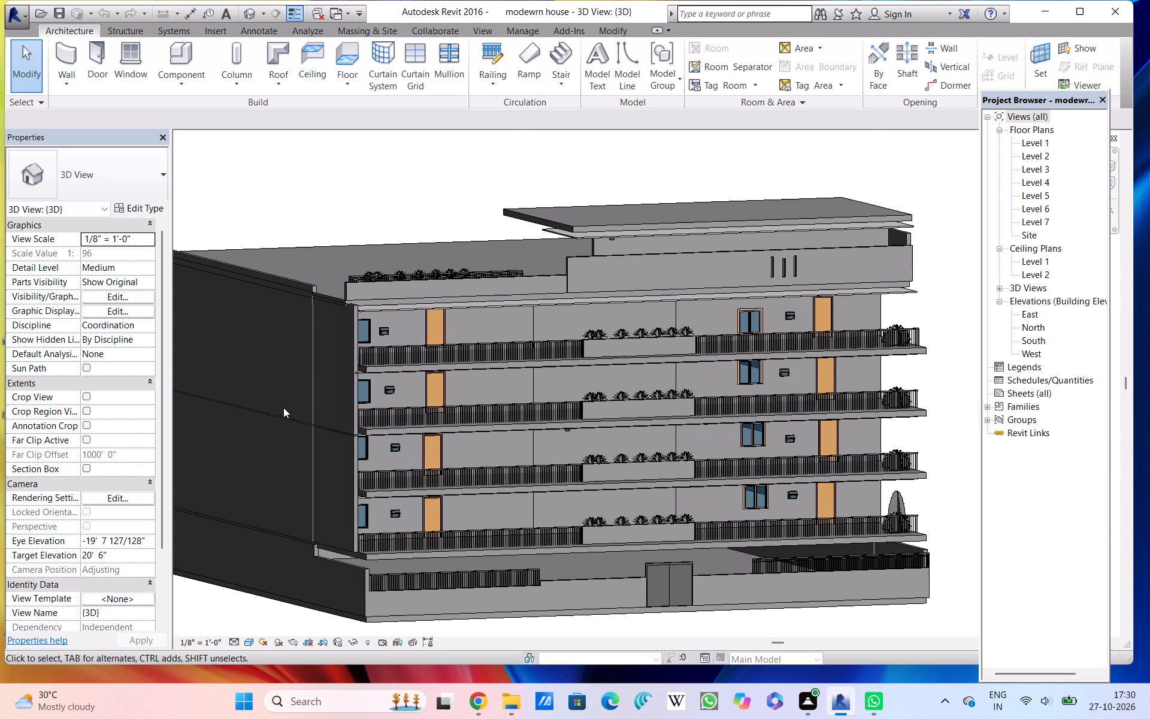
scroll(283, 407, "up", 1)
scroll(283, 407, "down", 2)
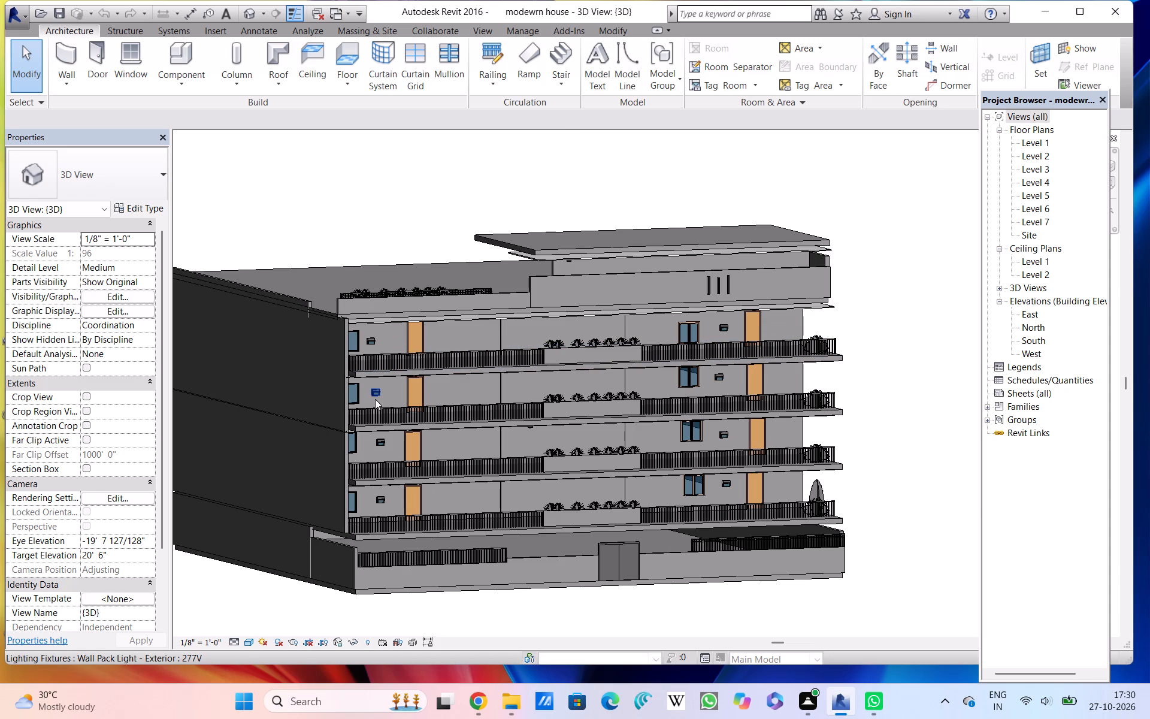
scroll(375, 399, "up", 14)
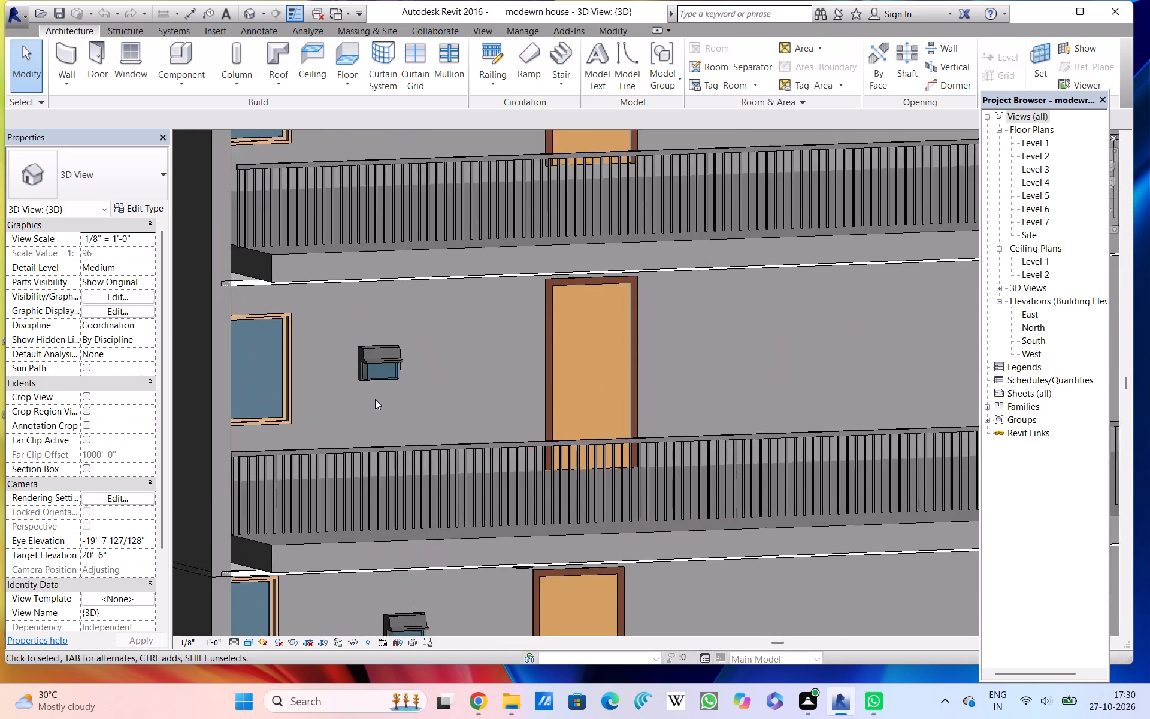
scroll(375, 399, "up", 7)
scroll(384, 304, "down", 5)
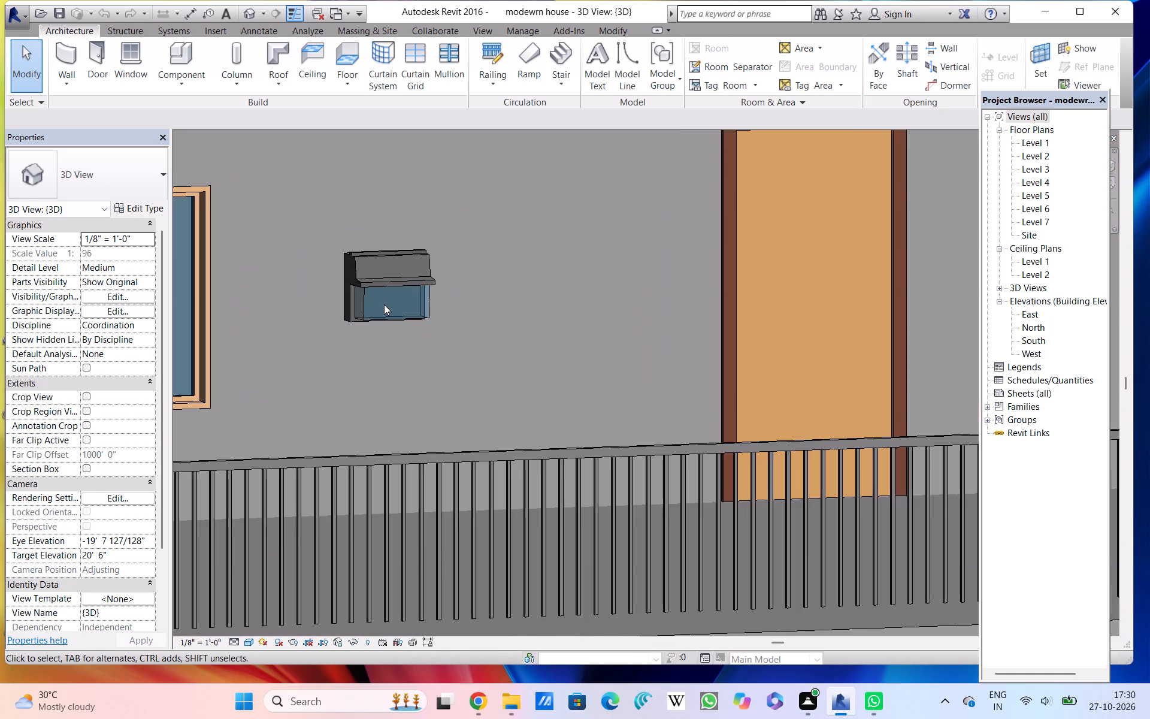
scroll(384, 304, "down", 12)
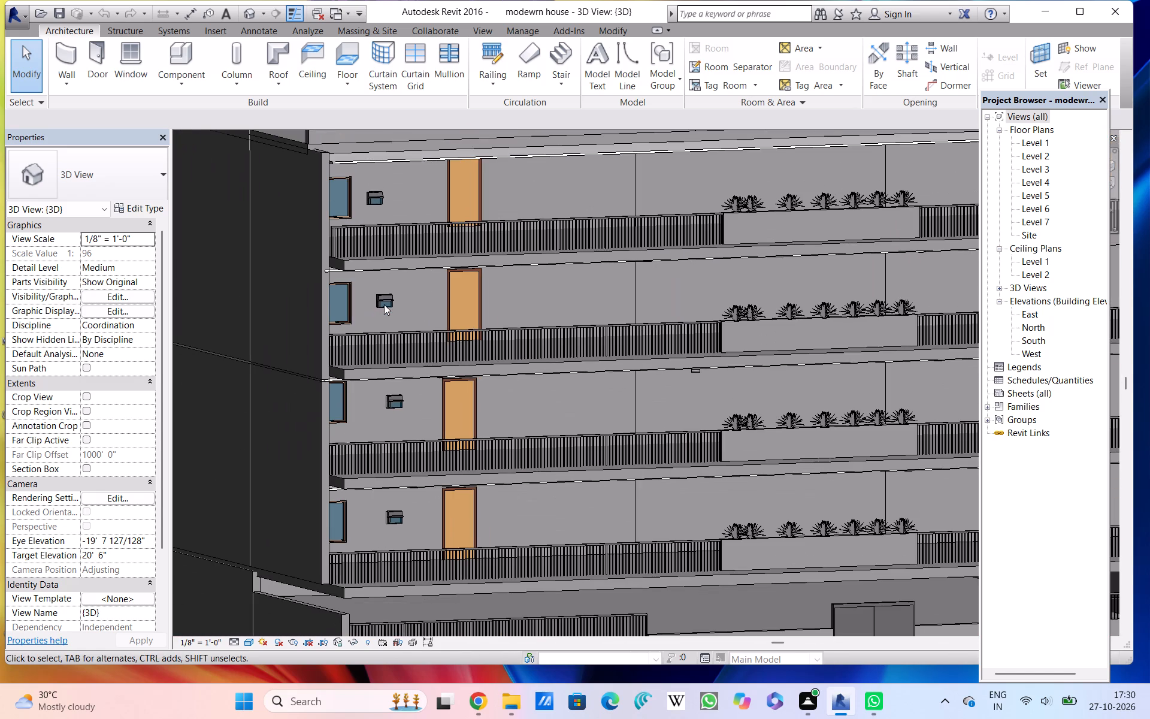
scroll(440, 300, "down", 2)
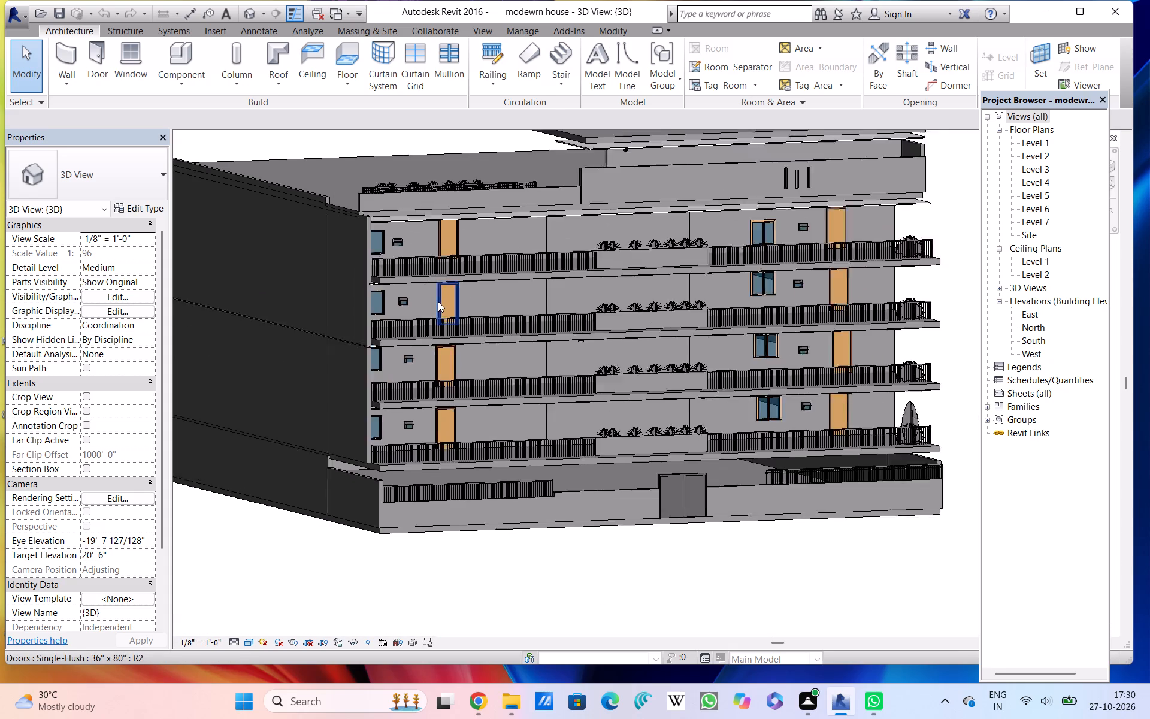
scroll(438, 301, "down", 2)
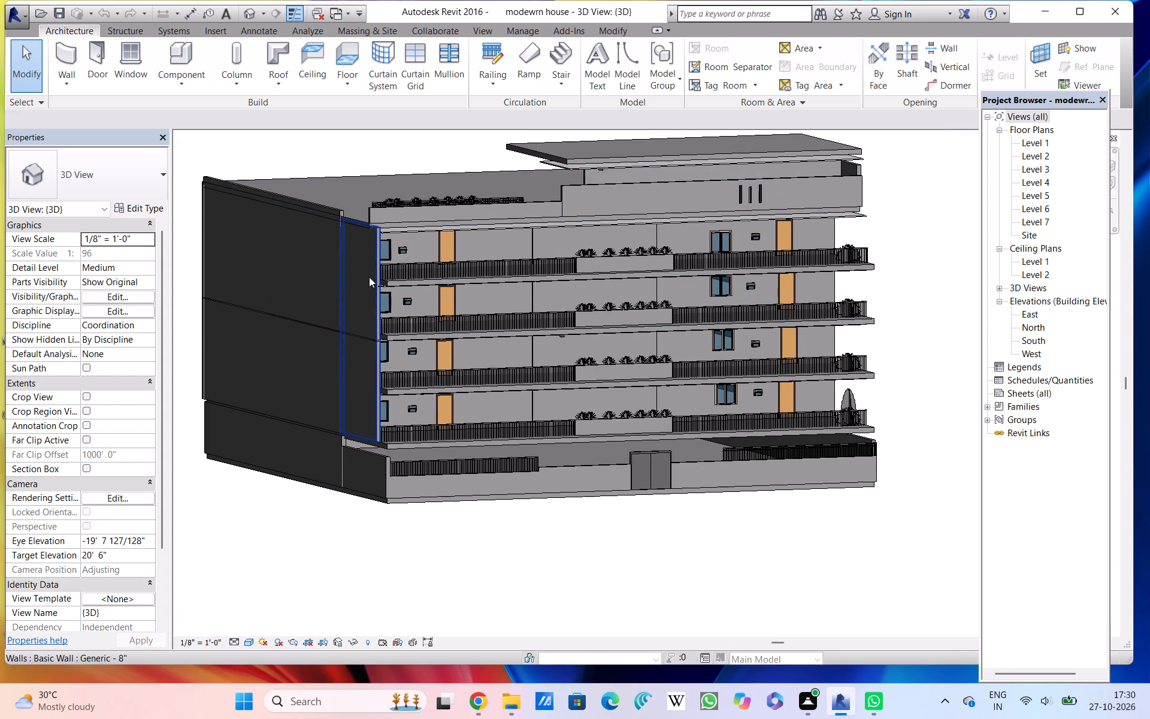
scroll(369, 277, "down", 2)
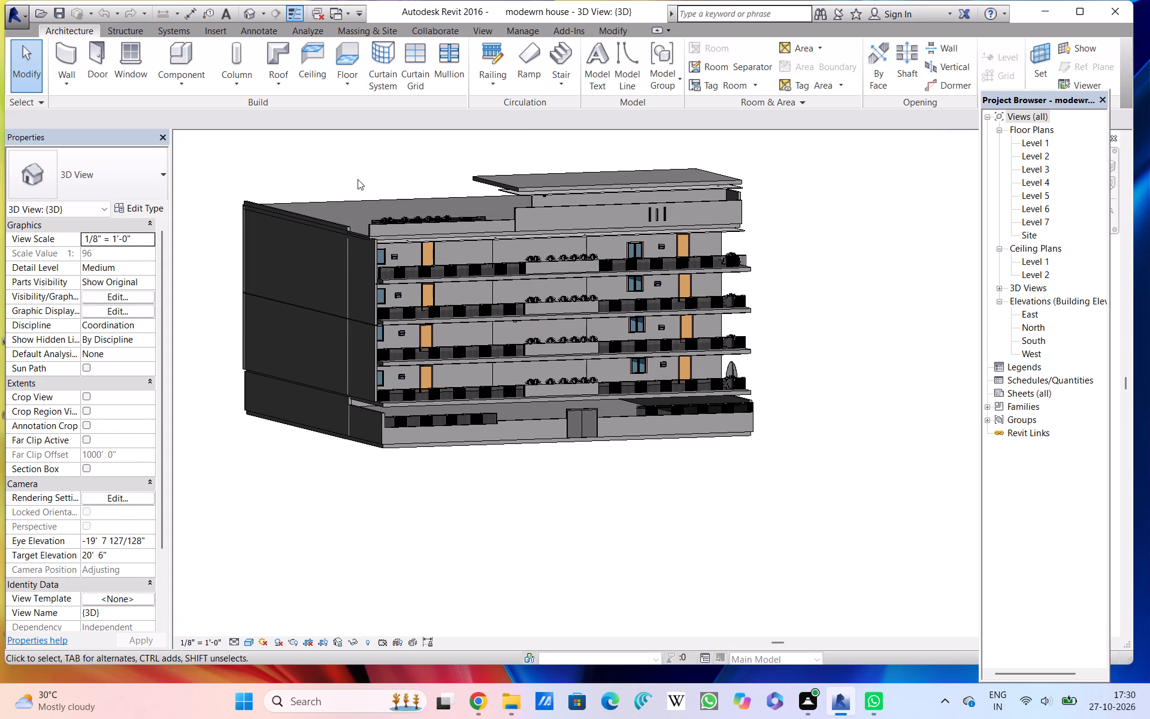
scroll(450, 252, "down", 3)
scroll(443, 258, "up", 4)
scroll(461, 273, "down", 1)
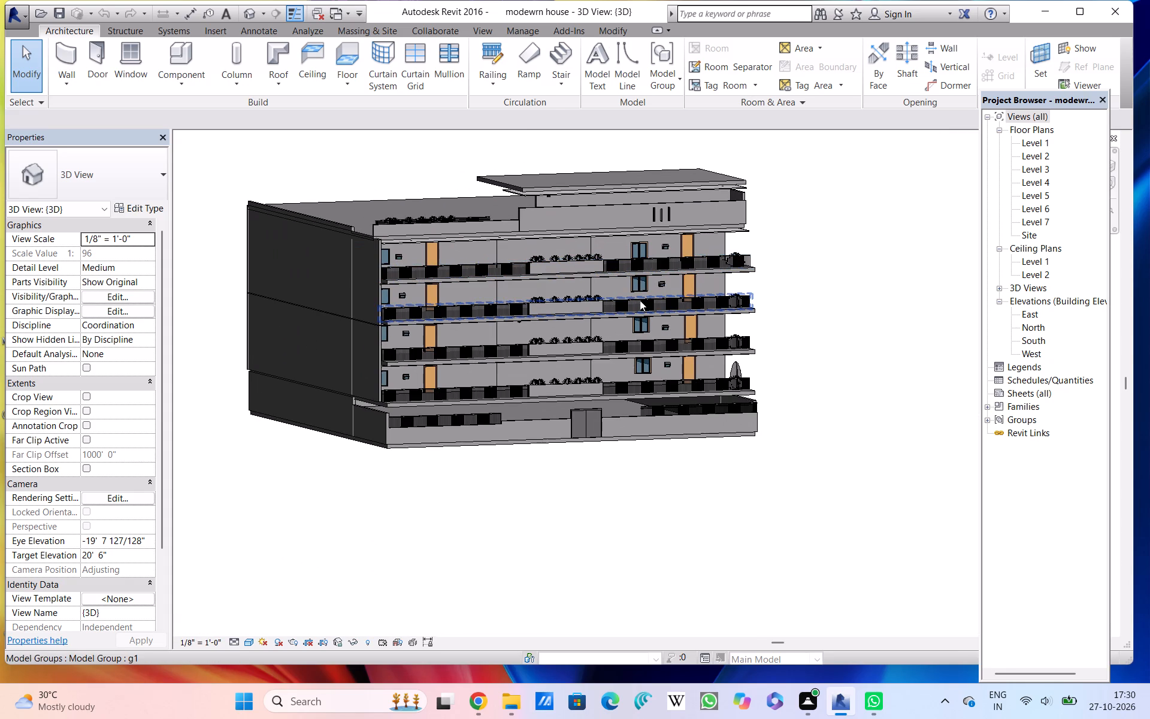
middle_click_drag(586, 313, 517, 355)
middle_click_drag(517, 355, 572, 355)
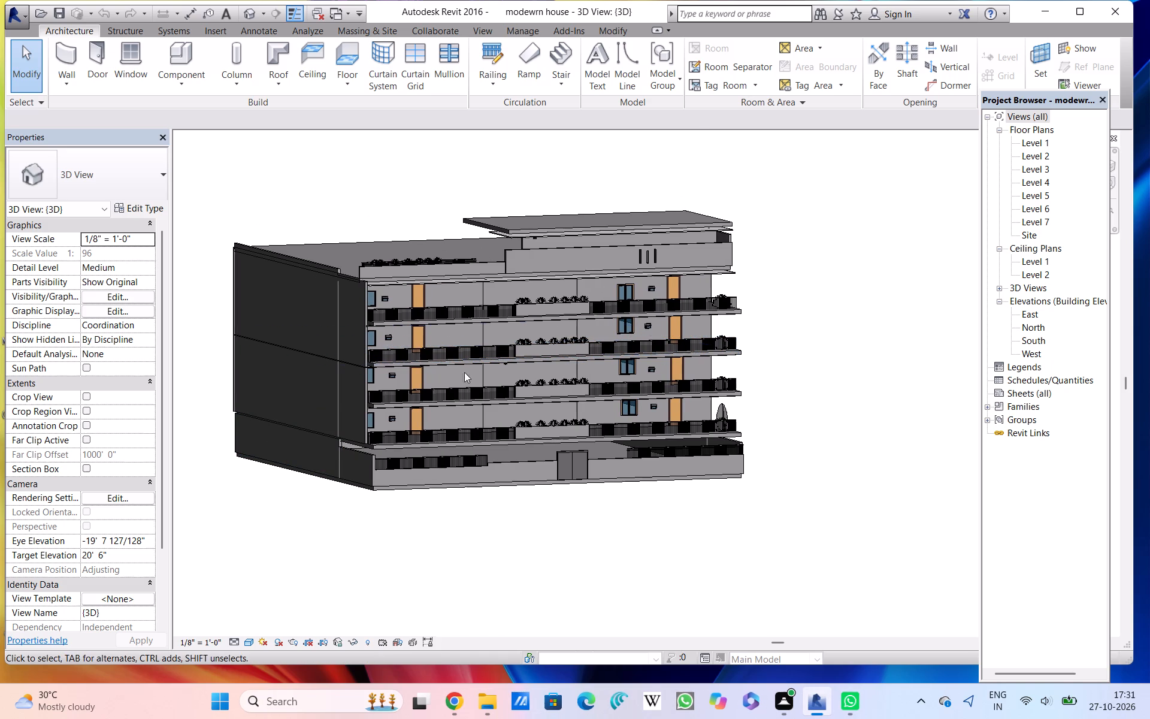
scroll(483, 365, "up", 2)
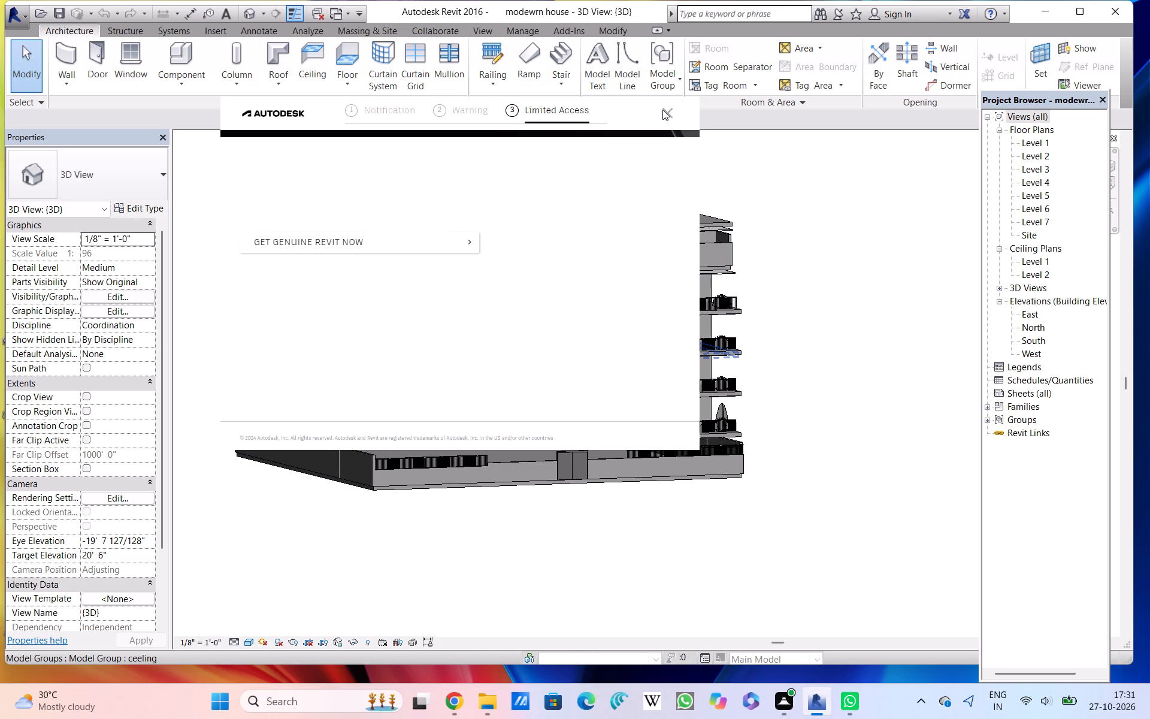
Dismiss the licence notice covering the 3D view.
left_click(665, 112)
left_click(665, 112)
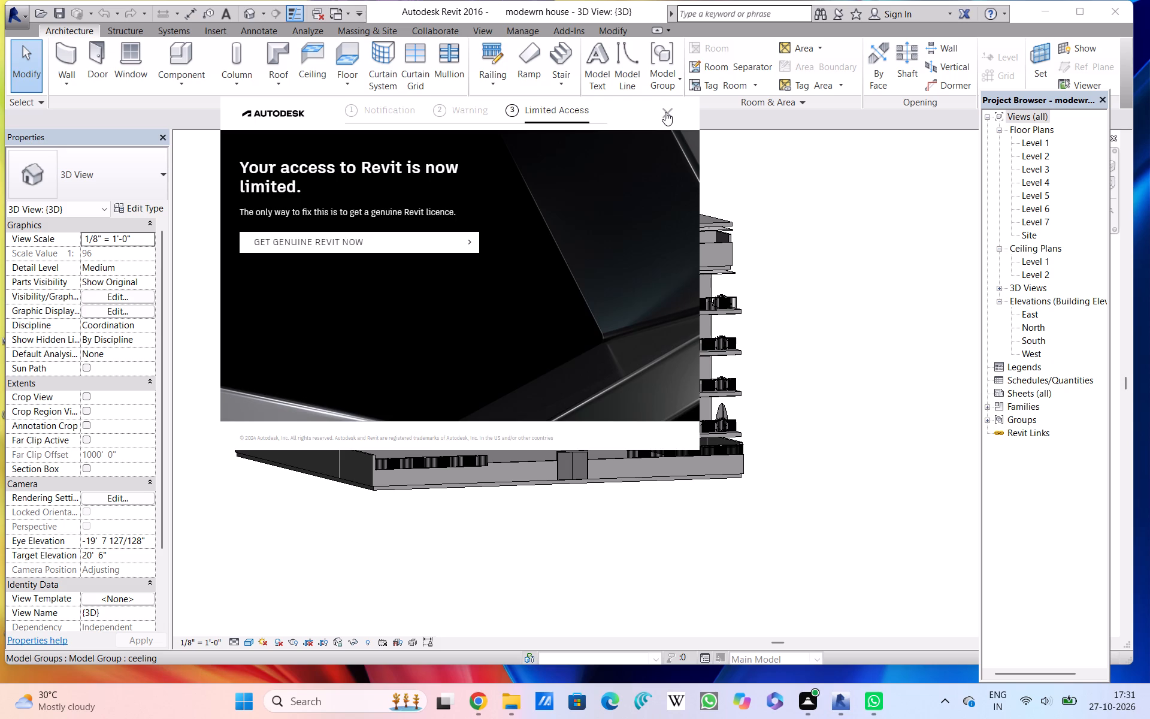
Examine the planter walls, plants, railings and windows along the front balconies, close up and across the whole facade.
scroll(592, 352, "up", 5)
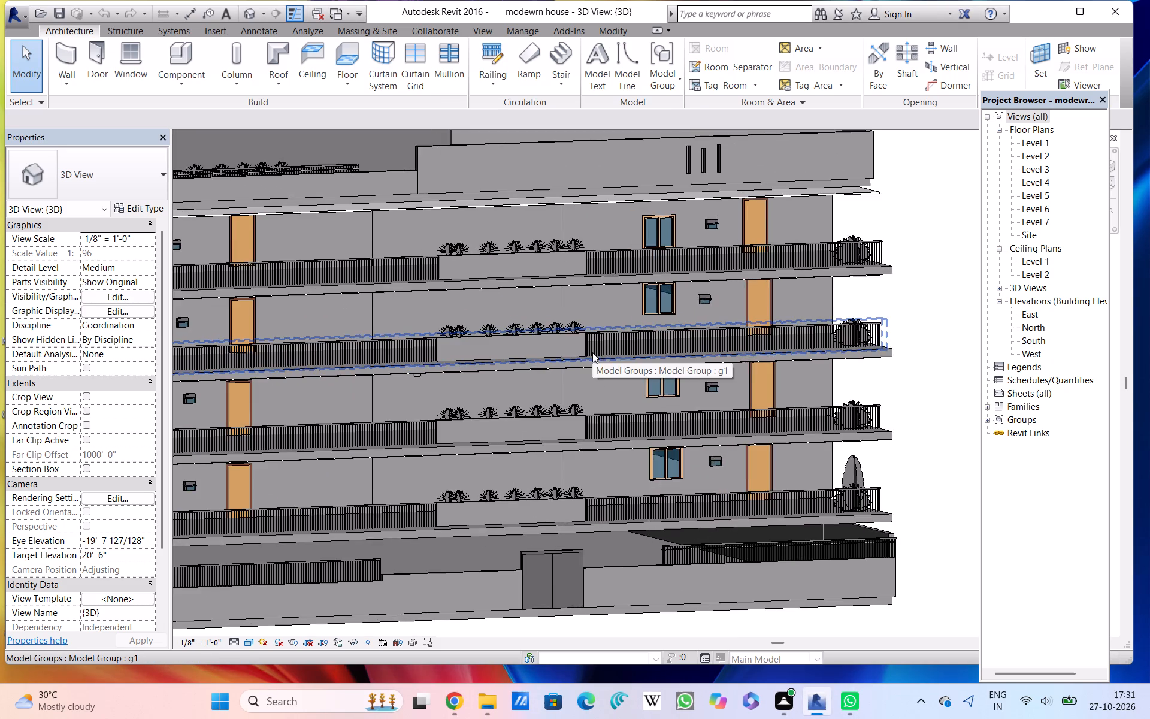
scroll(592, 352, "up", 12)
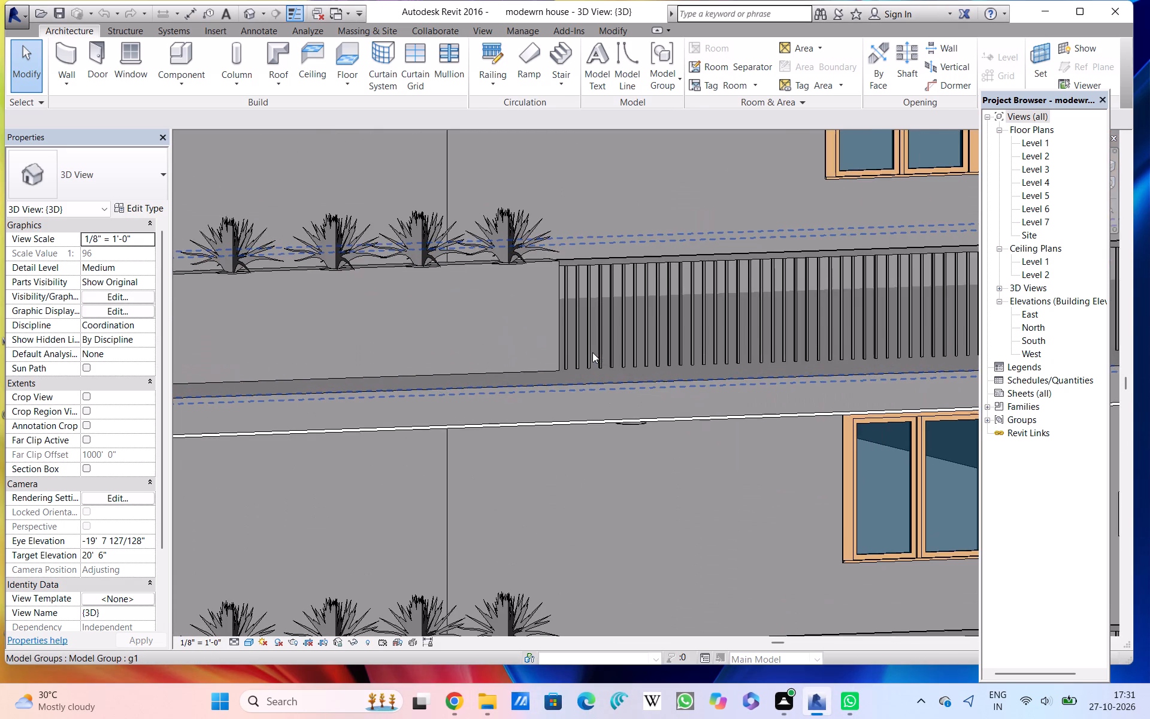
scroll(592, 352, "down", 3)
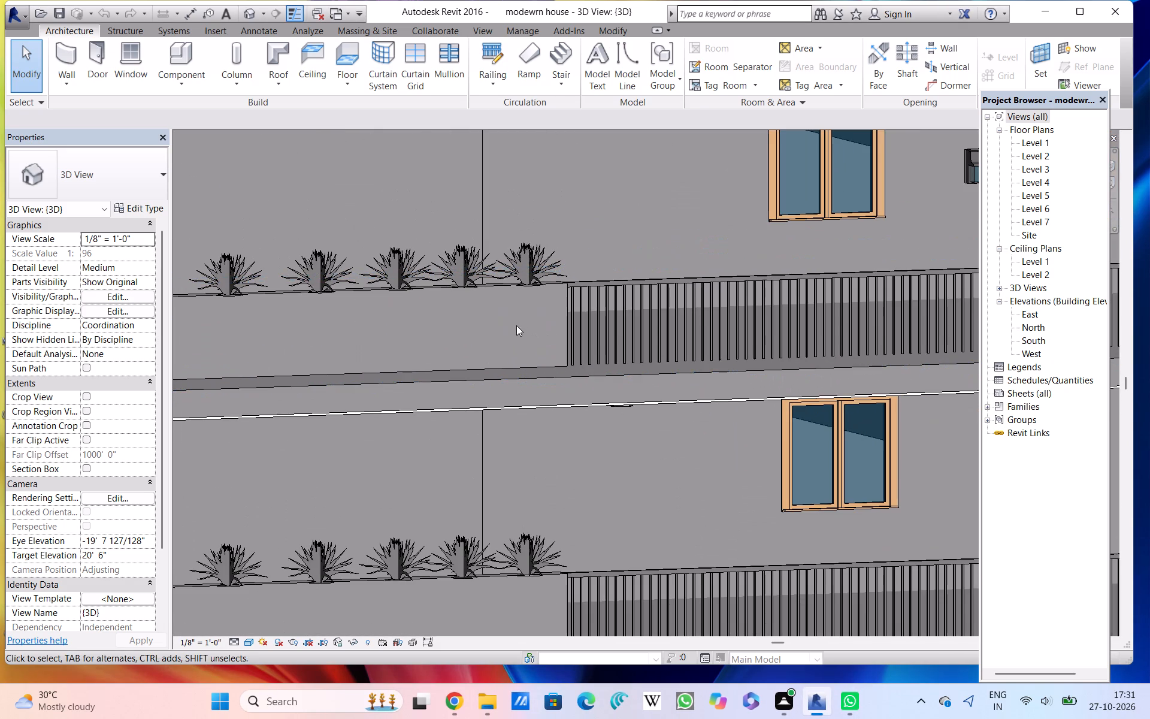
scroll(516, 325, "up", 8)
scroll(516, 325, "down", 3)
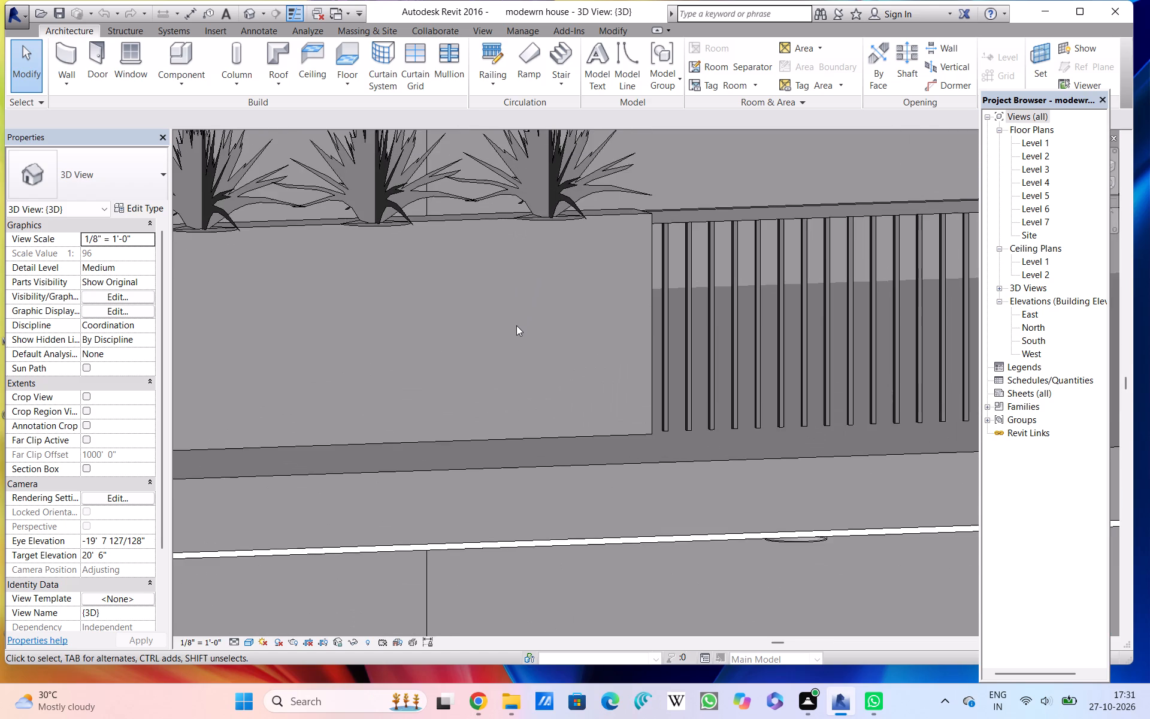
scroll(516, 325, "down", 11)
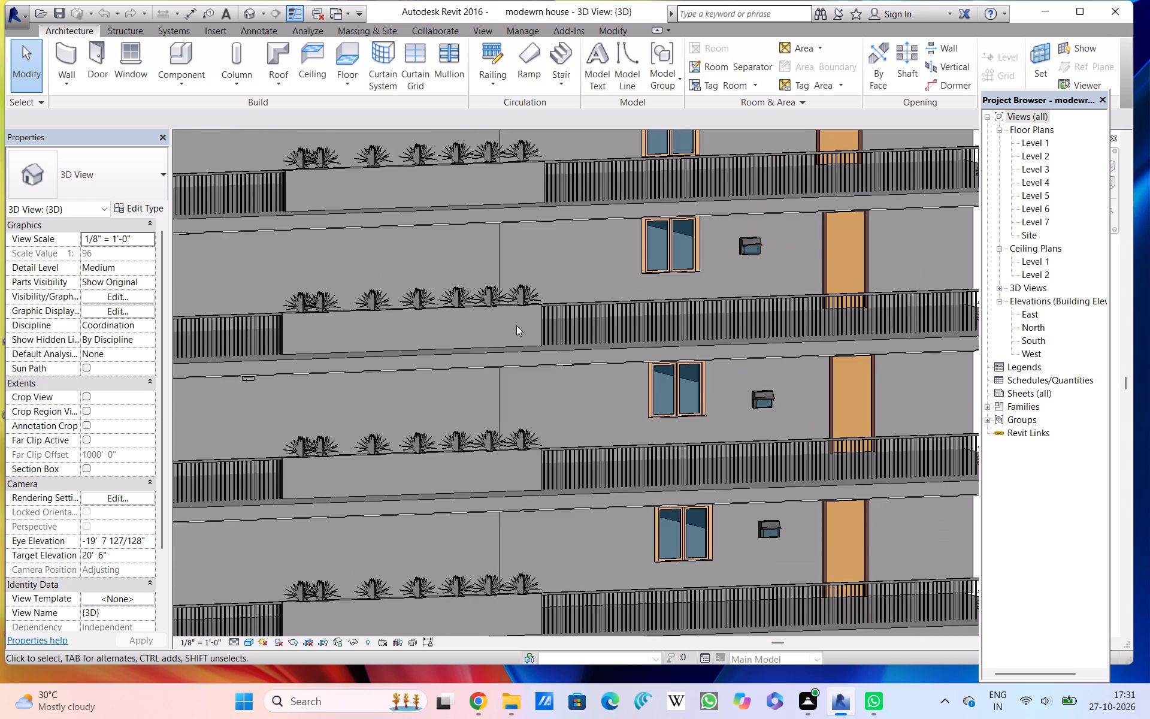
scroll(516, 325, "down", 7)
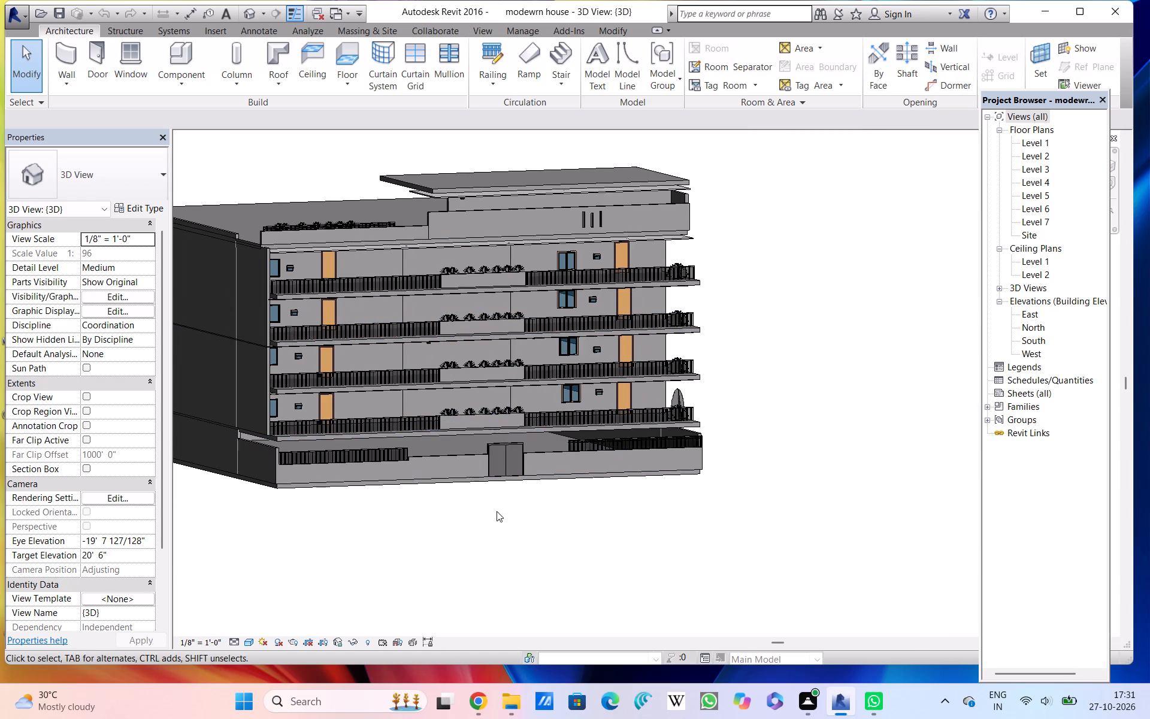
middle_click_drag(494, 494, 616, 497)
scroll(620, 494, "up", 3)
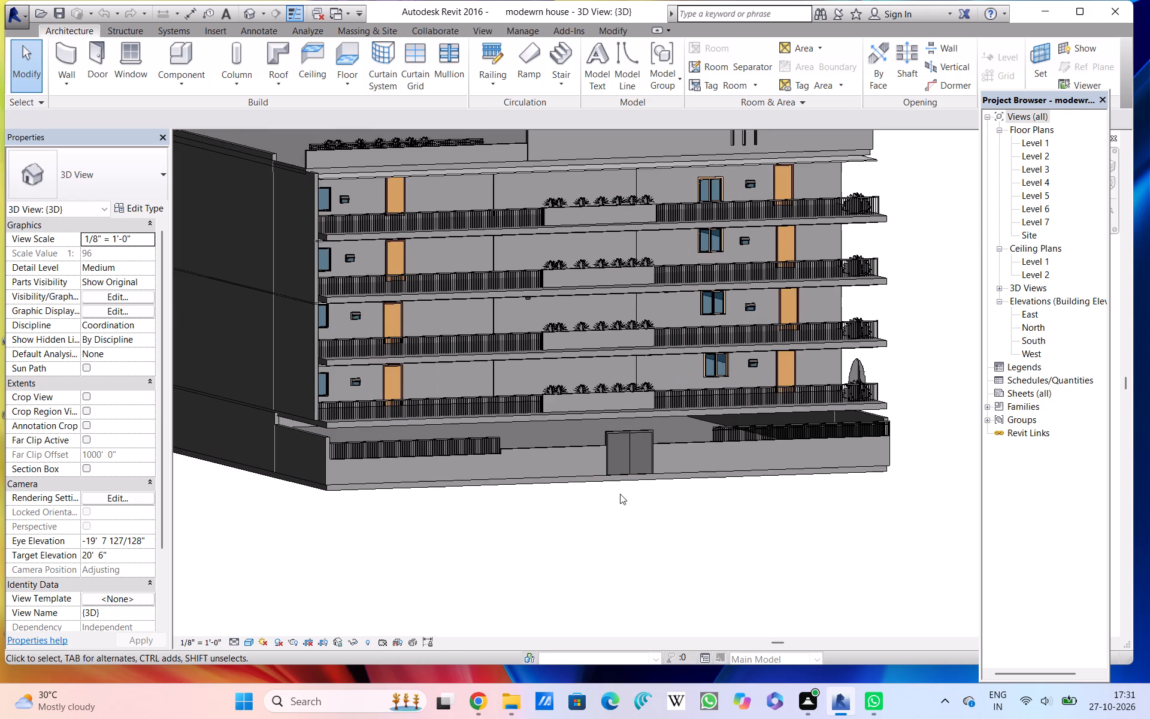
scroll(620, 494, "up", 2)
scroll(620, 494, "down", 6)
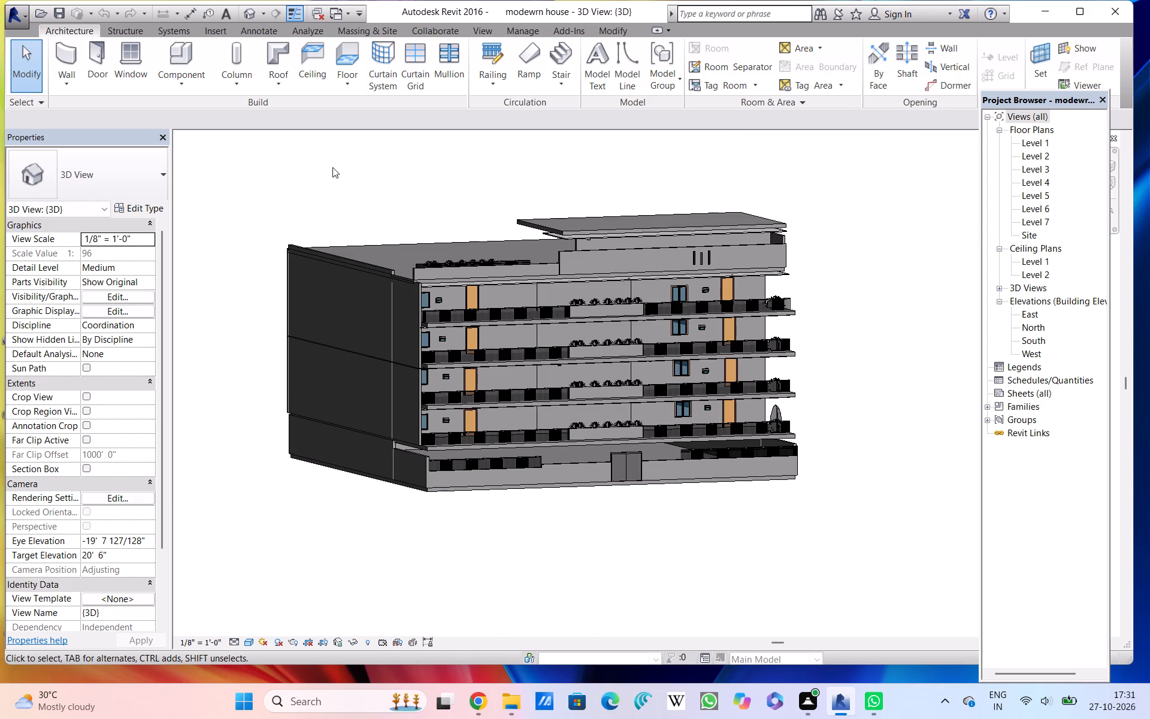
Look through the project files in the Documents folder for one to open.
left_click(9, 20)
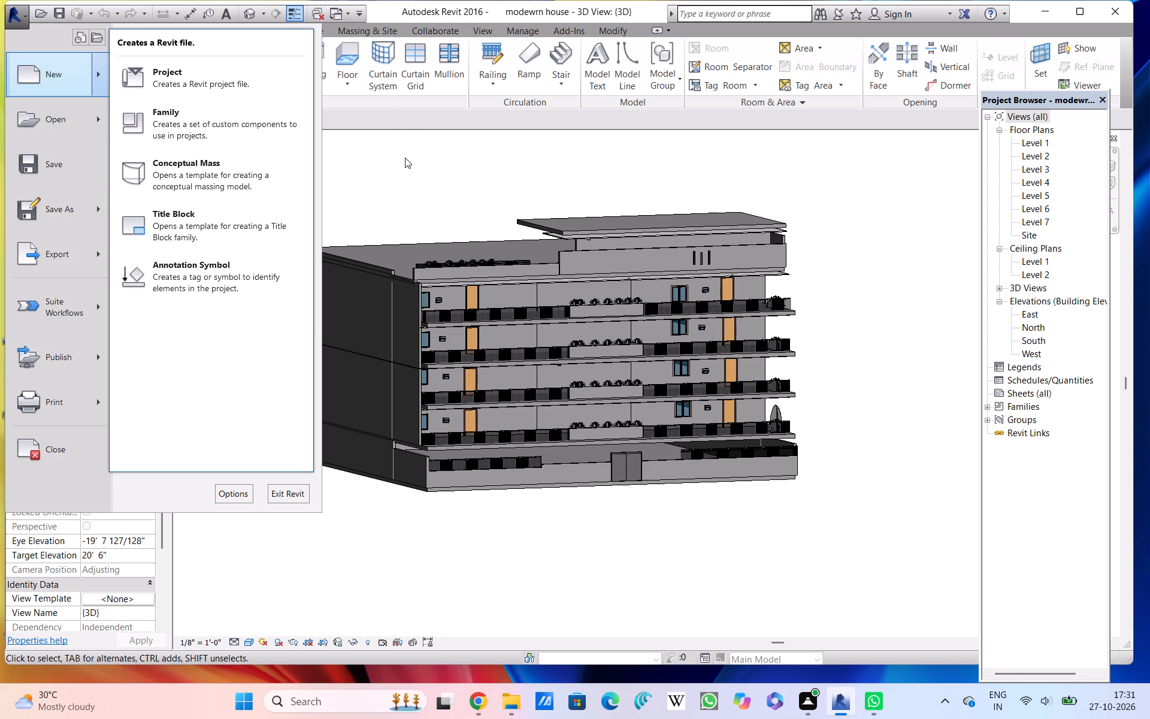
left_click(58, 115)
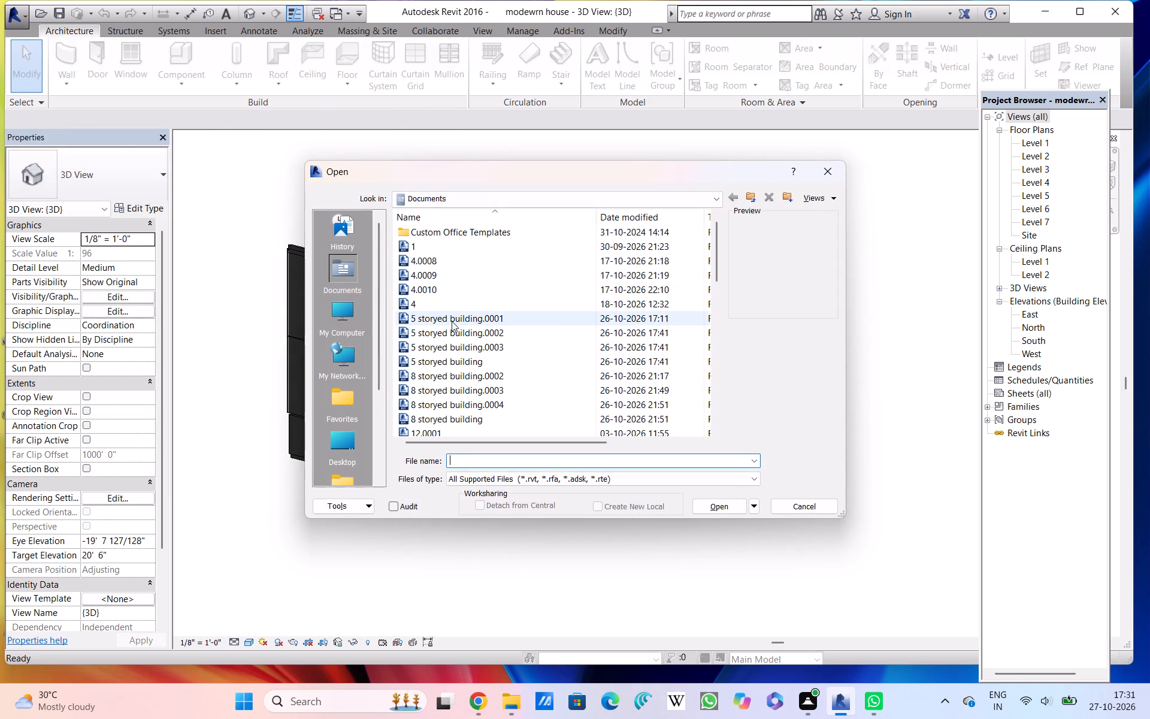
scroll(452, 321, "down", 10)
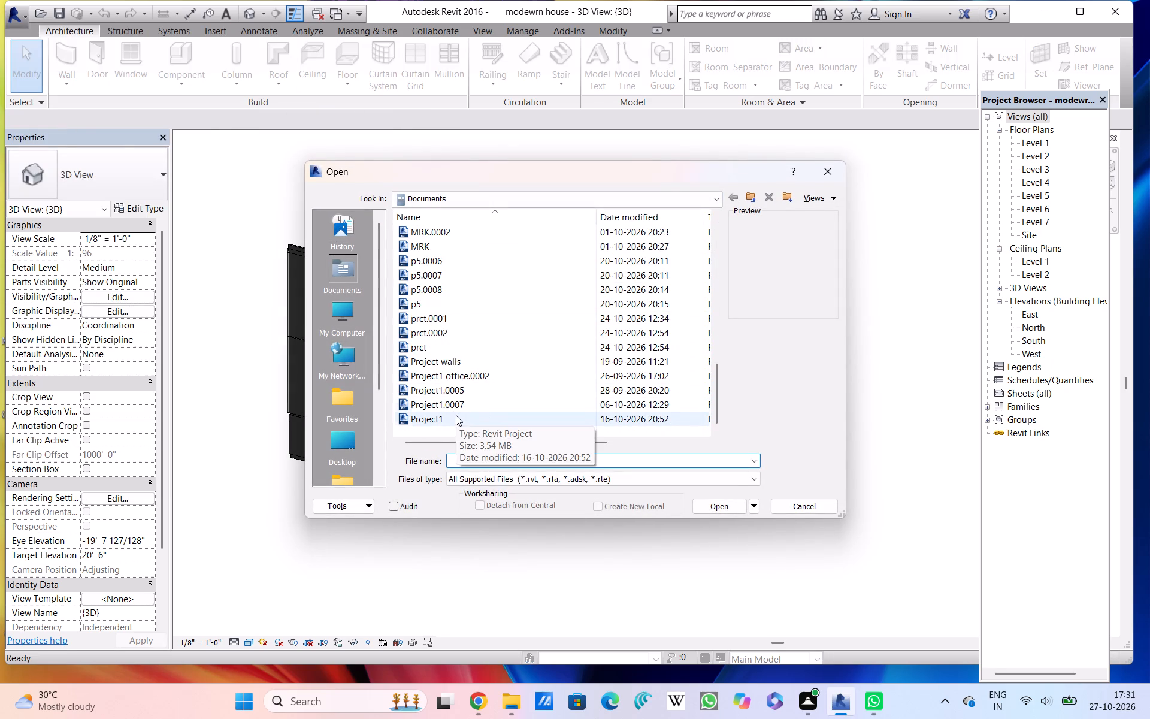
scroll(559, 374, "up", 8)
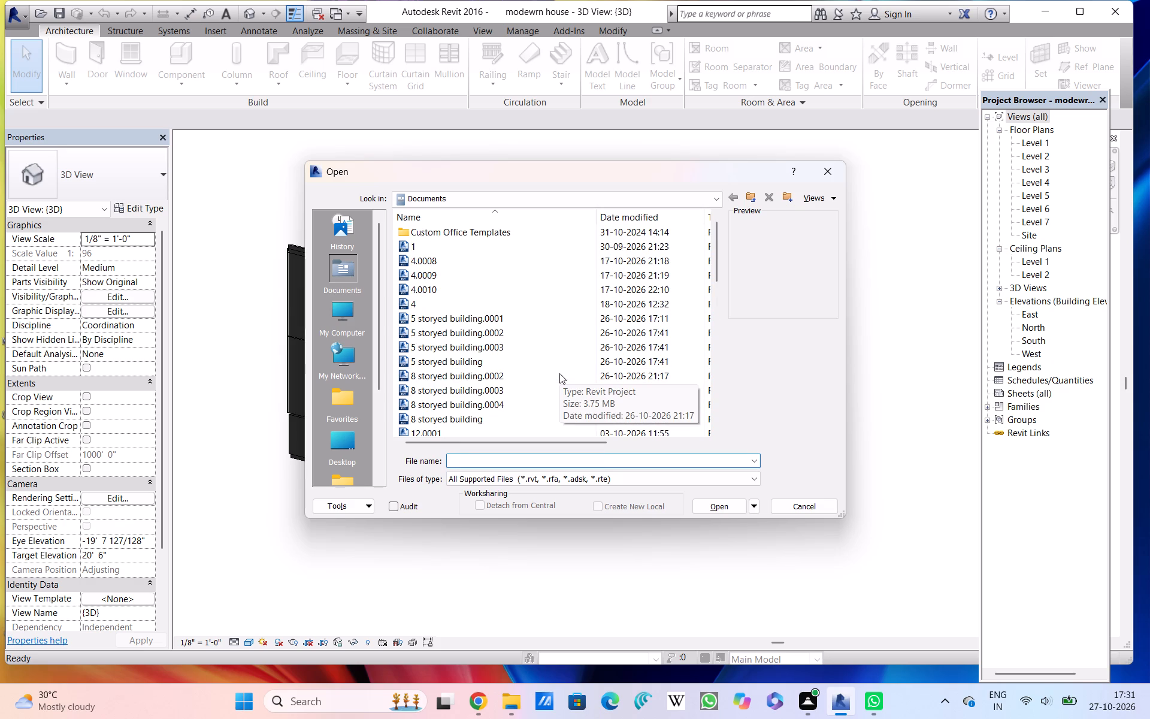
left_click(340, 277)
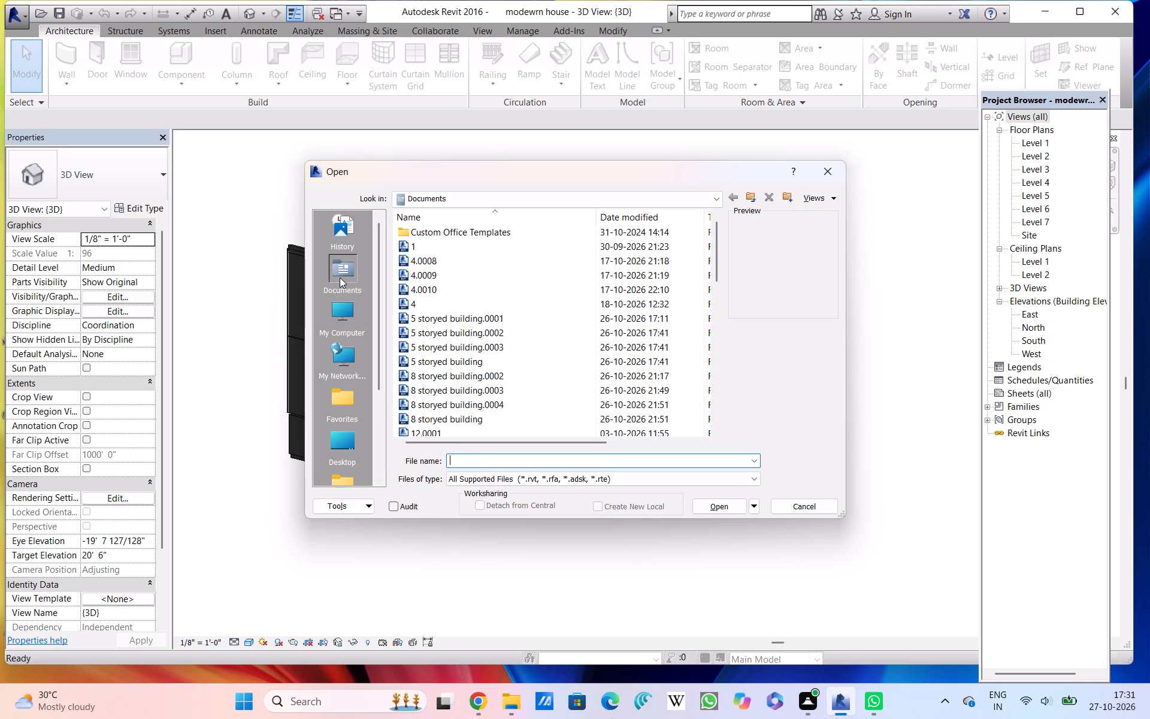
scroll(467, 327, "down", 5)
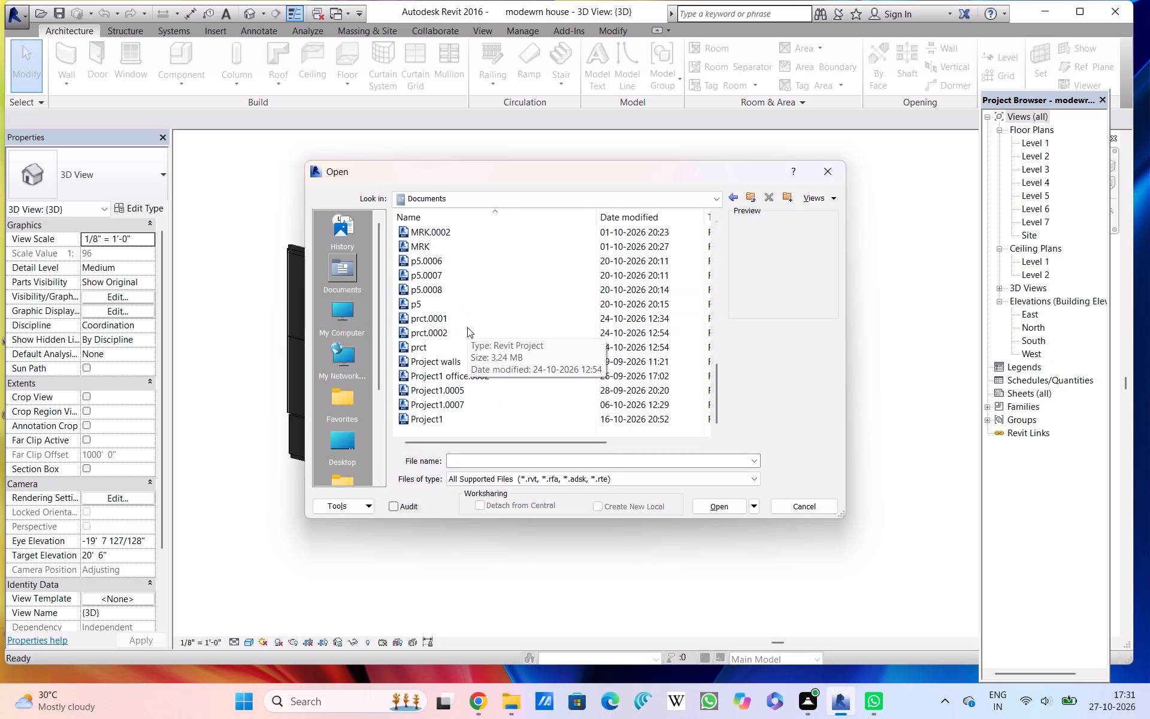
scroll(486, 386, "up", 2)
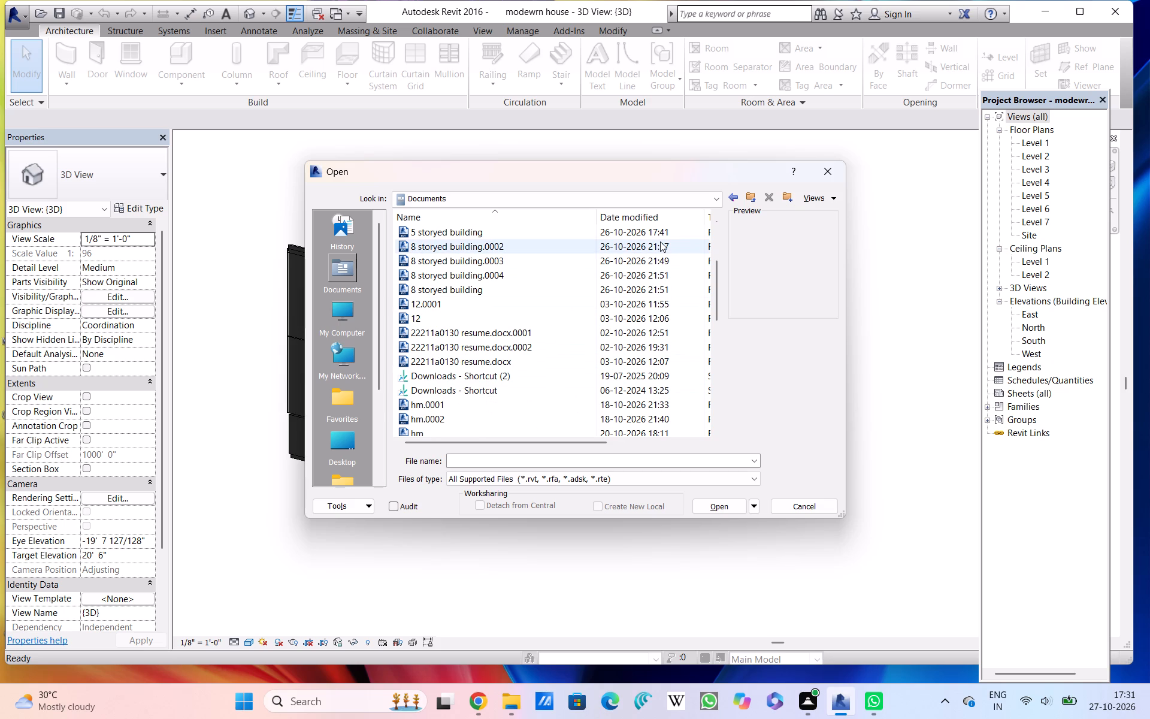
scroll(660, 241, "up", 3)
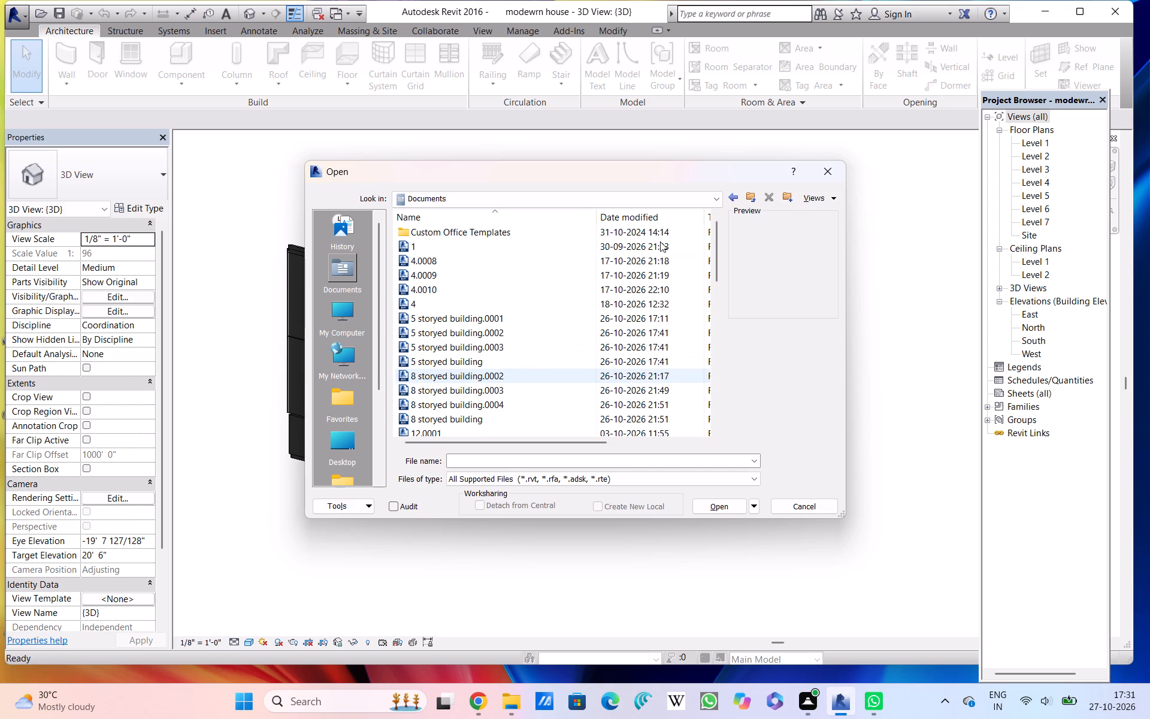
scroll(659, 245, "down", 8)
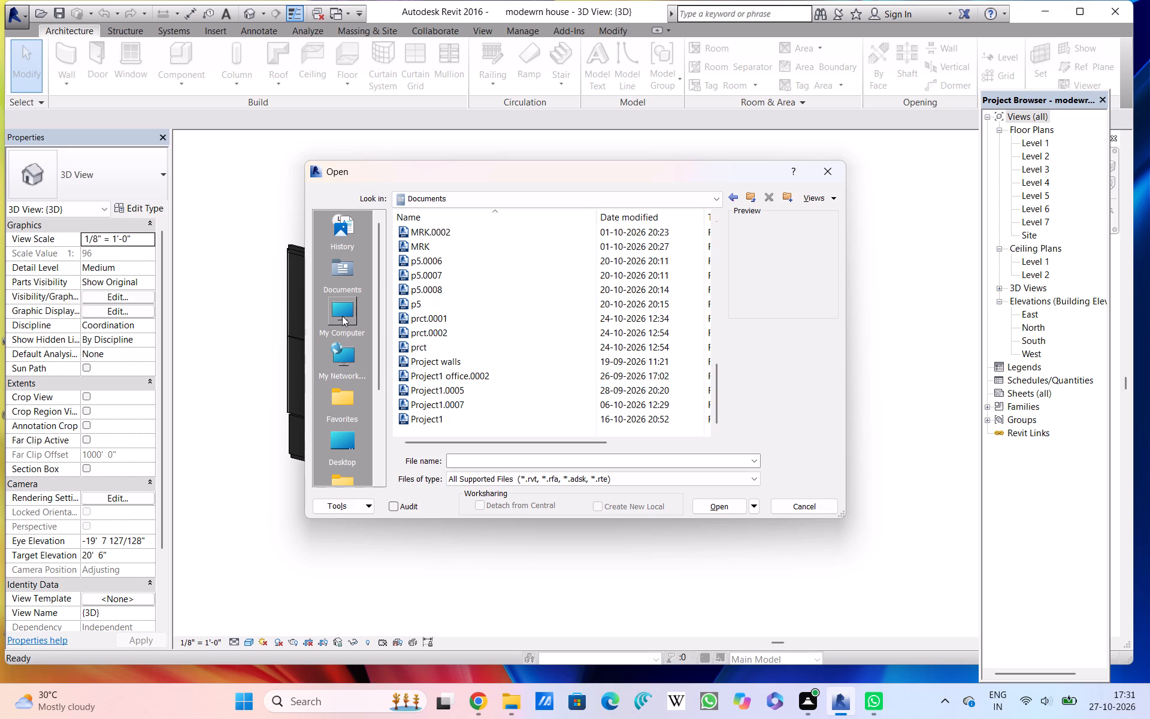
left_click(270, 292)
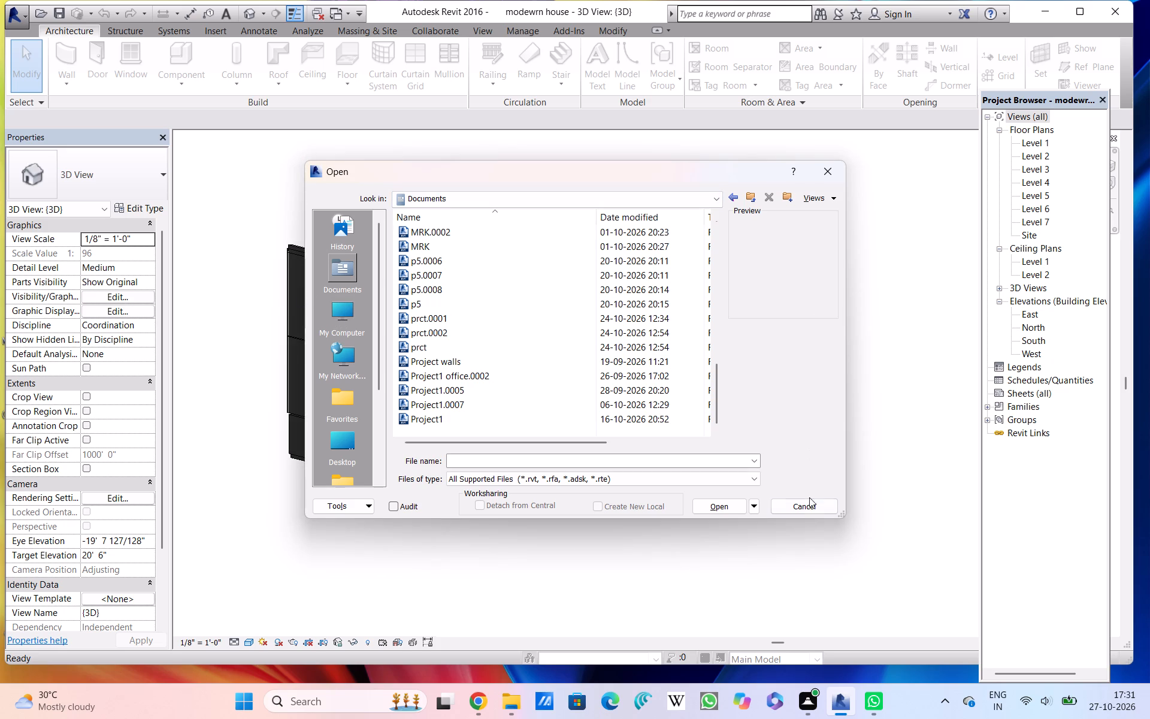
left_click(807, 508)
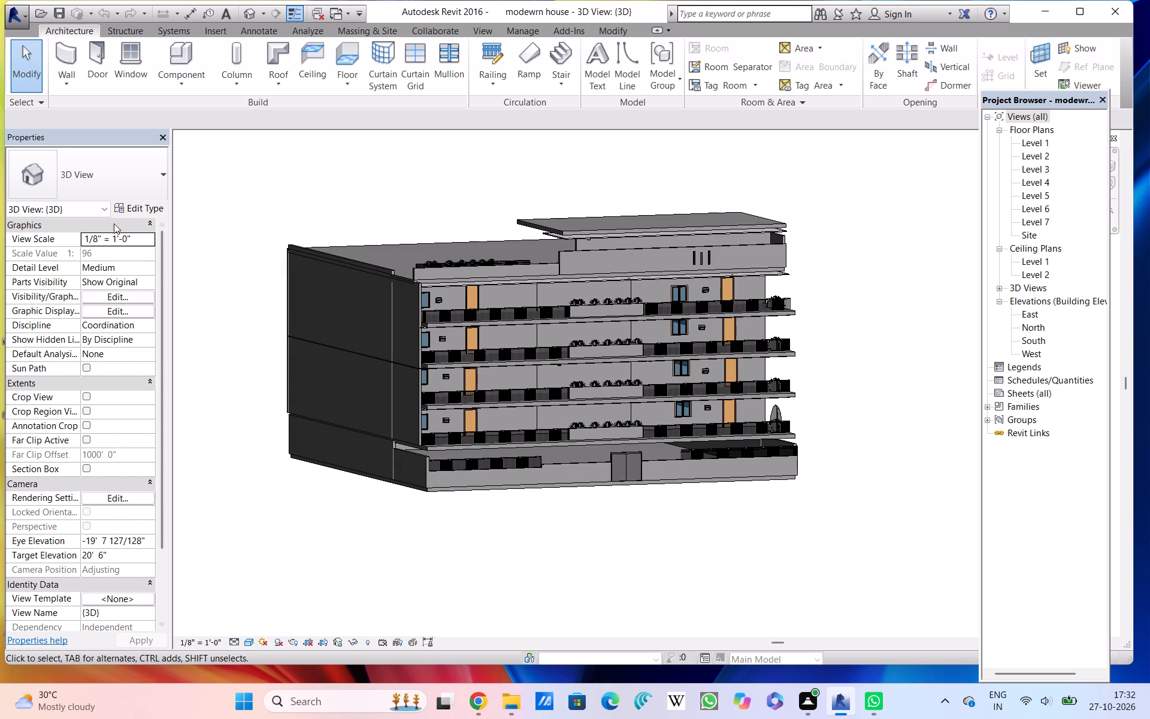
Create a new project from the Architectural Template.
left_click(10, 23)
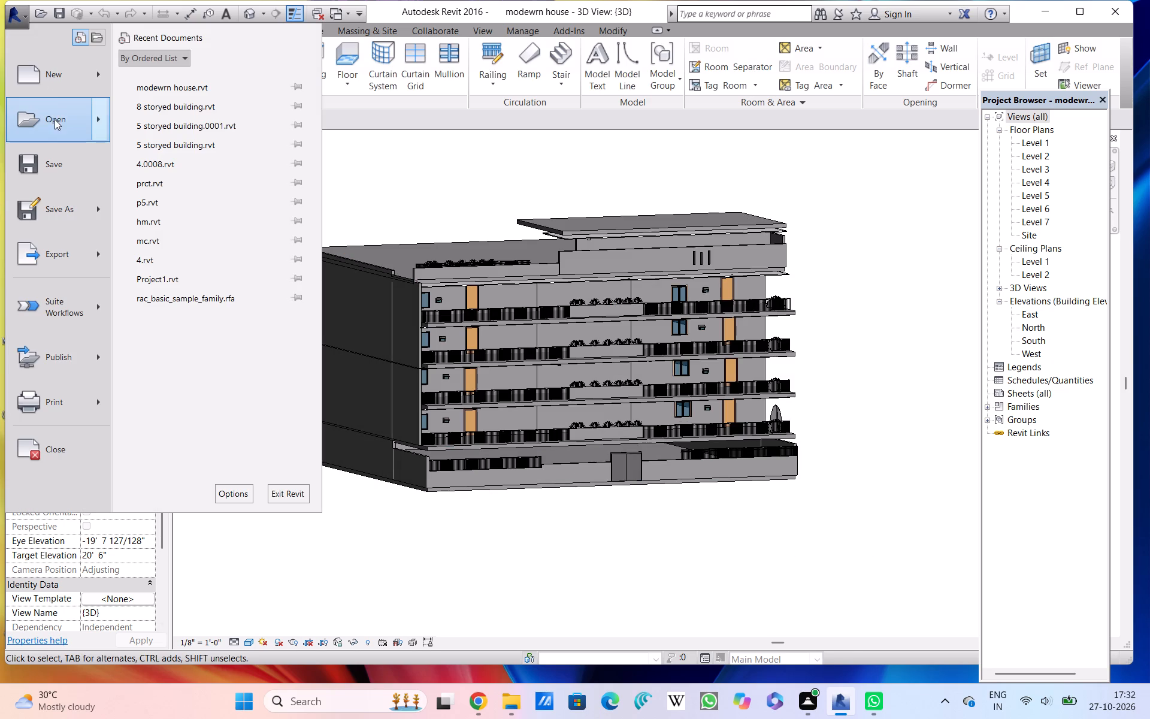
left_click(50, 78)
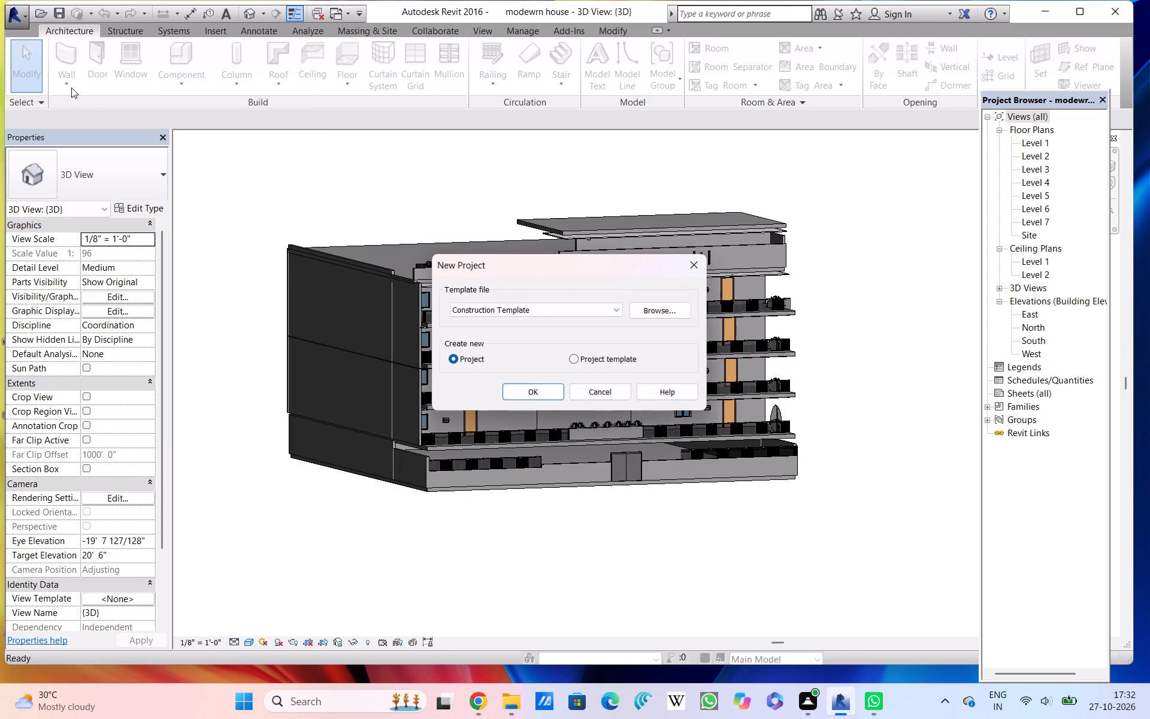
left_click(614, 303)
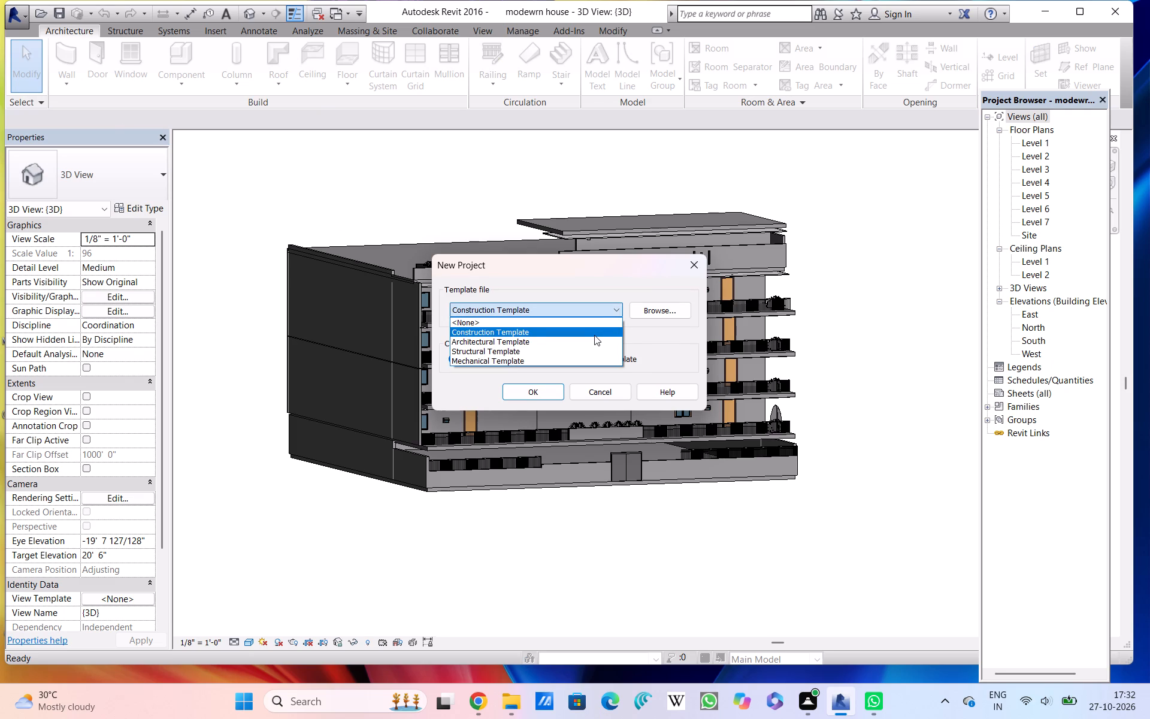
left_click(592, 342)
left_click(536, 394)
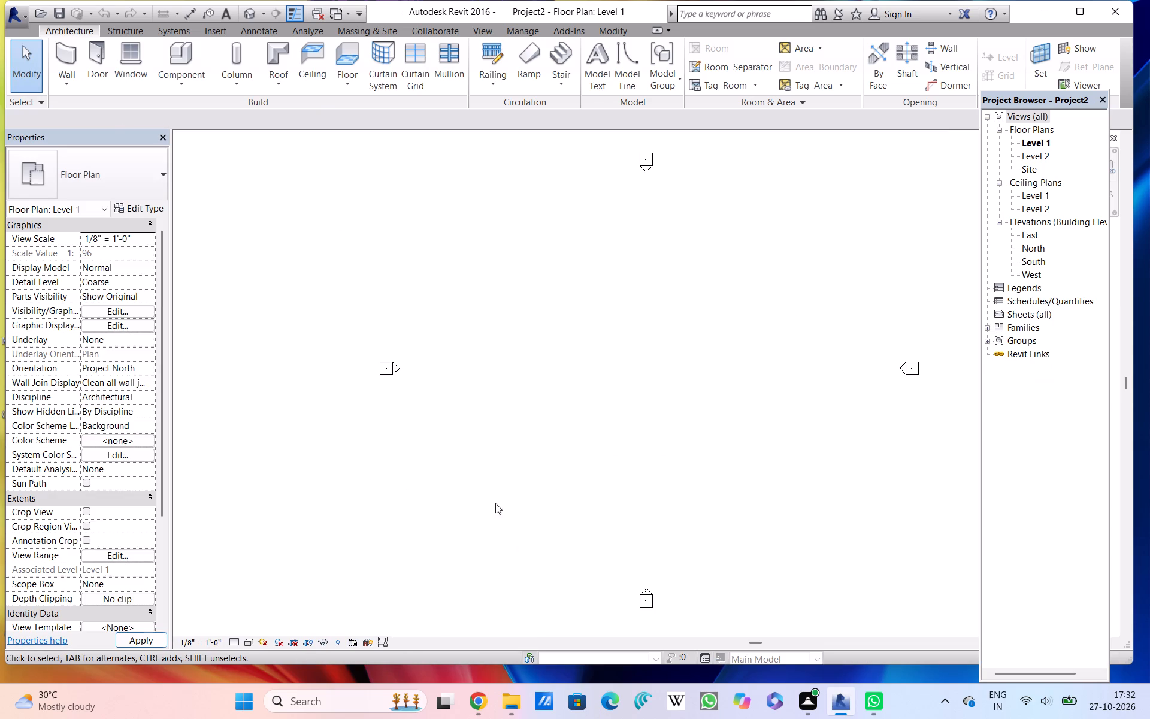
Dismiss the notice covering the Level 1 floor plan.
middle_click_drag(586, 406, 503, 411)
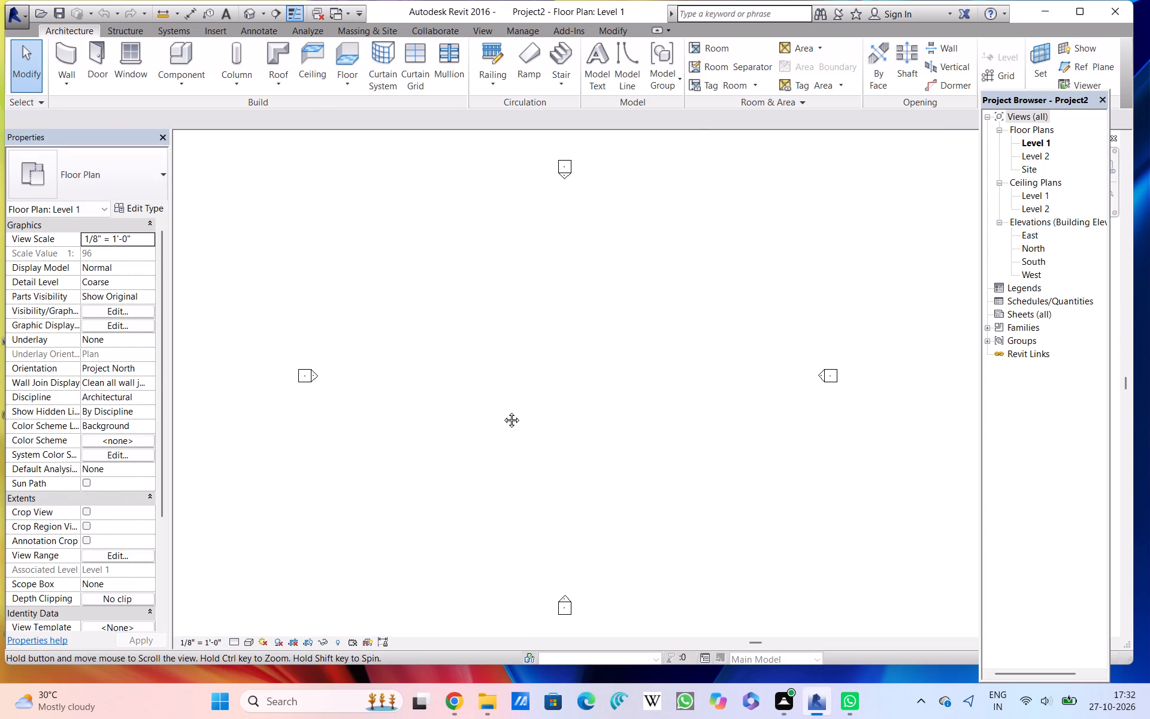
middle_click_drag(503, 411, 500, 410)
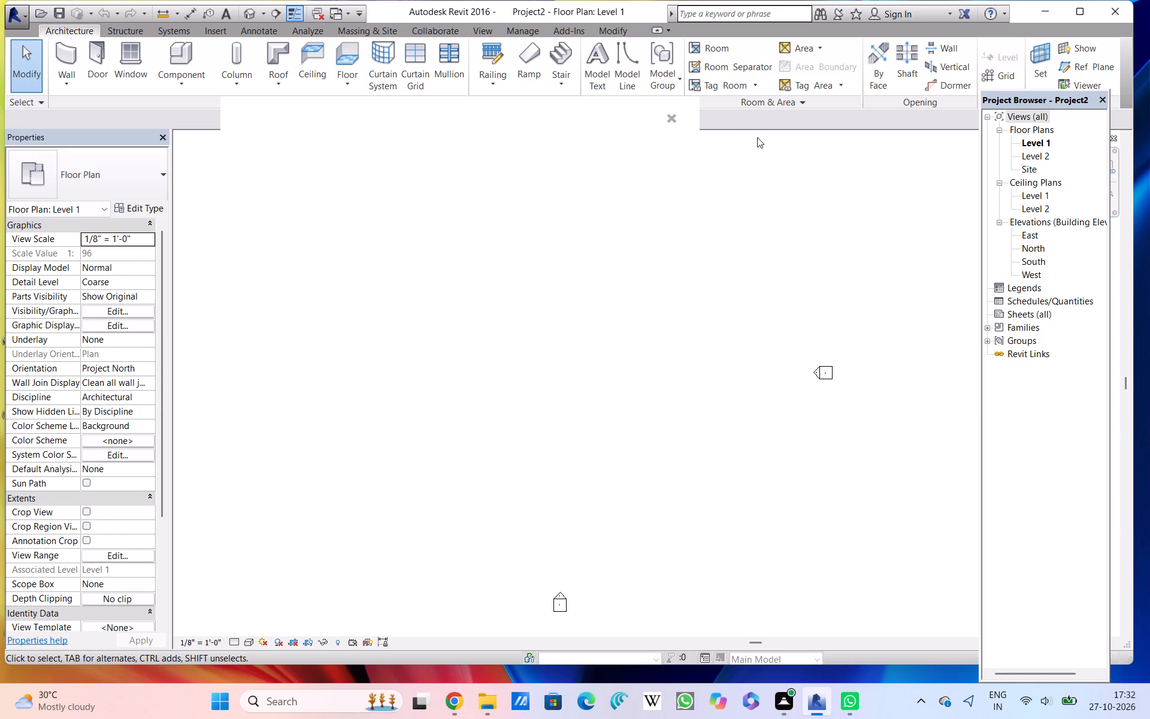
triple_click(669, 121)
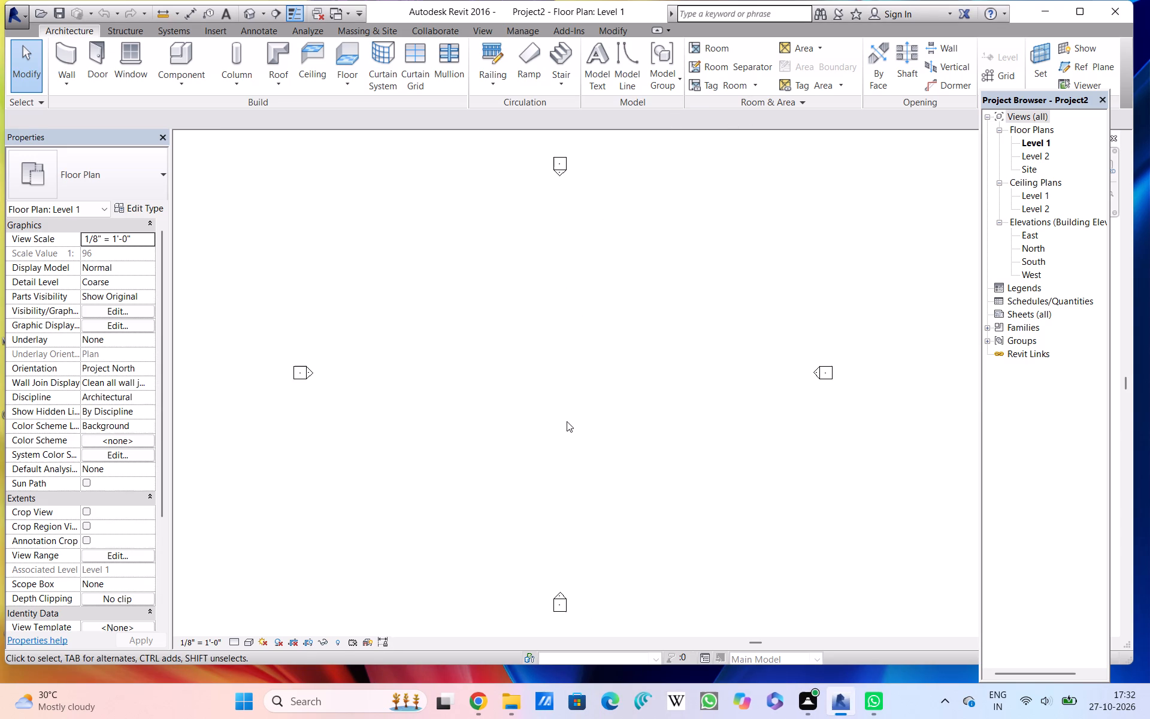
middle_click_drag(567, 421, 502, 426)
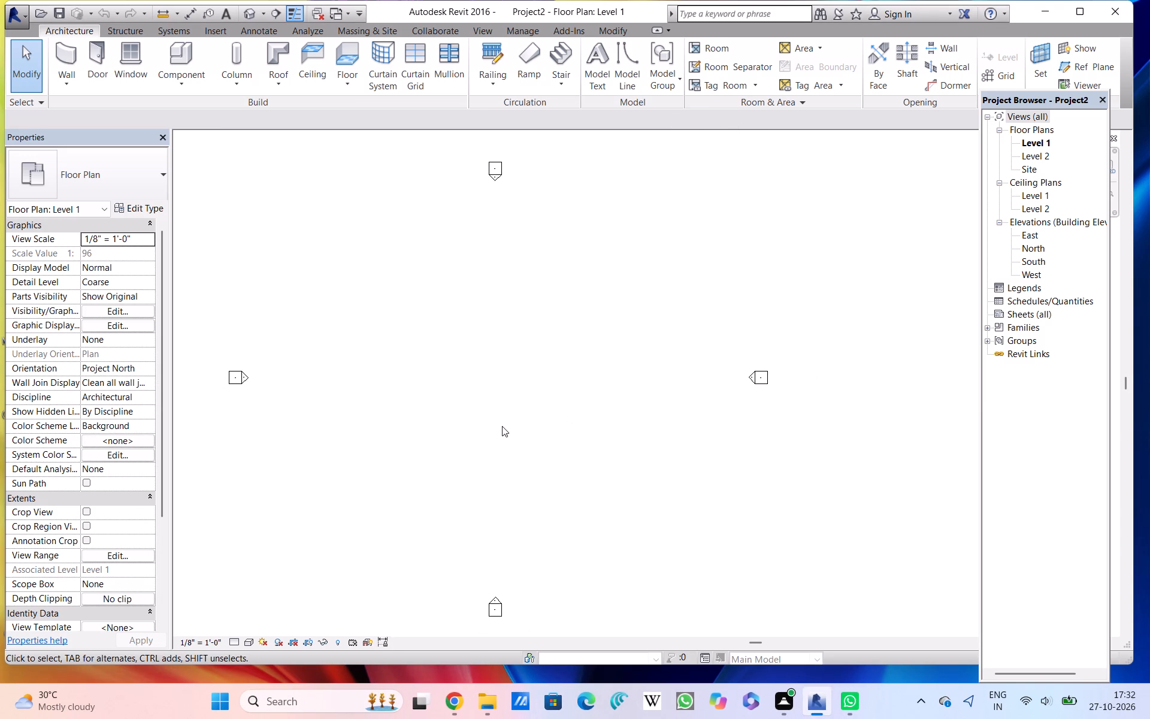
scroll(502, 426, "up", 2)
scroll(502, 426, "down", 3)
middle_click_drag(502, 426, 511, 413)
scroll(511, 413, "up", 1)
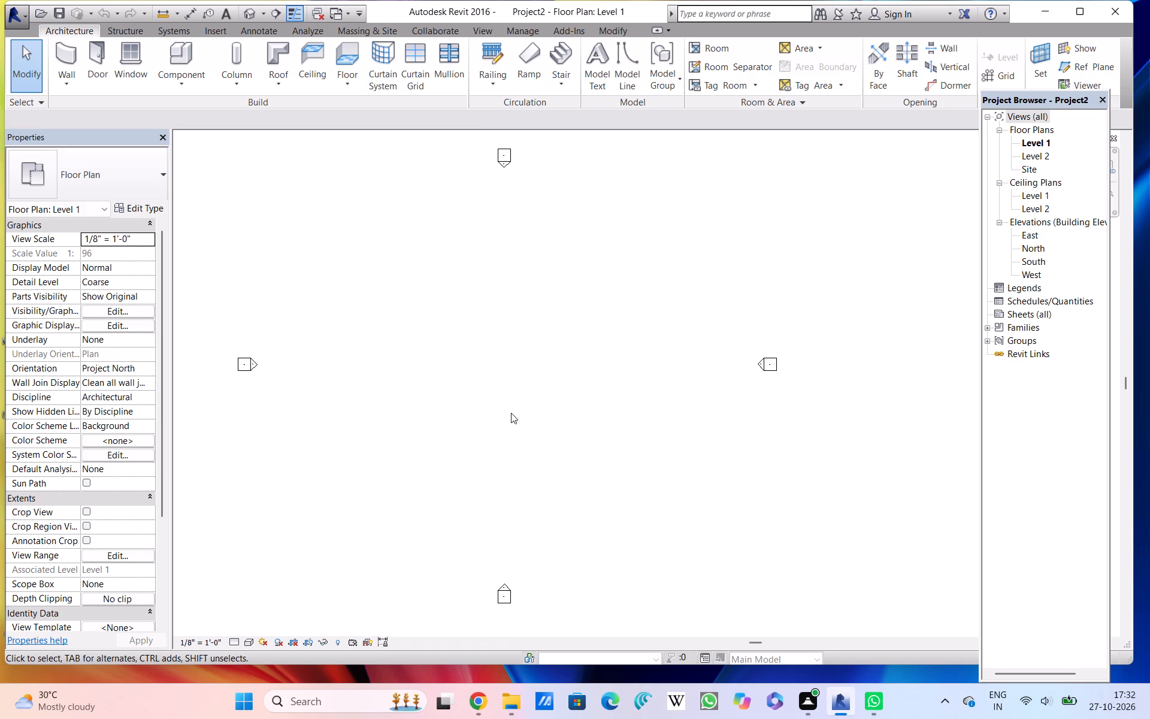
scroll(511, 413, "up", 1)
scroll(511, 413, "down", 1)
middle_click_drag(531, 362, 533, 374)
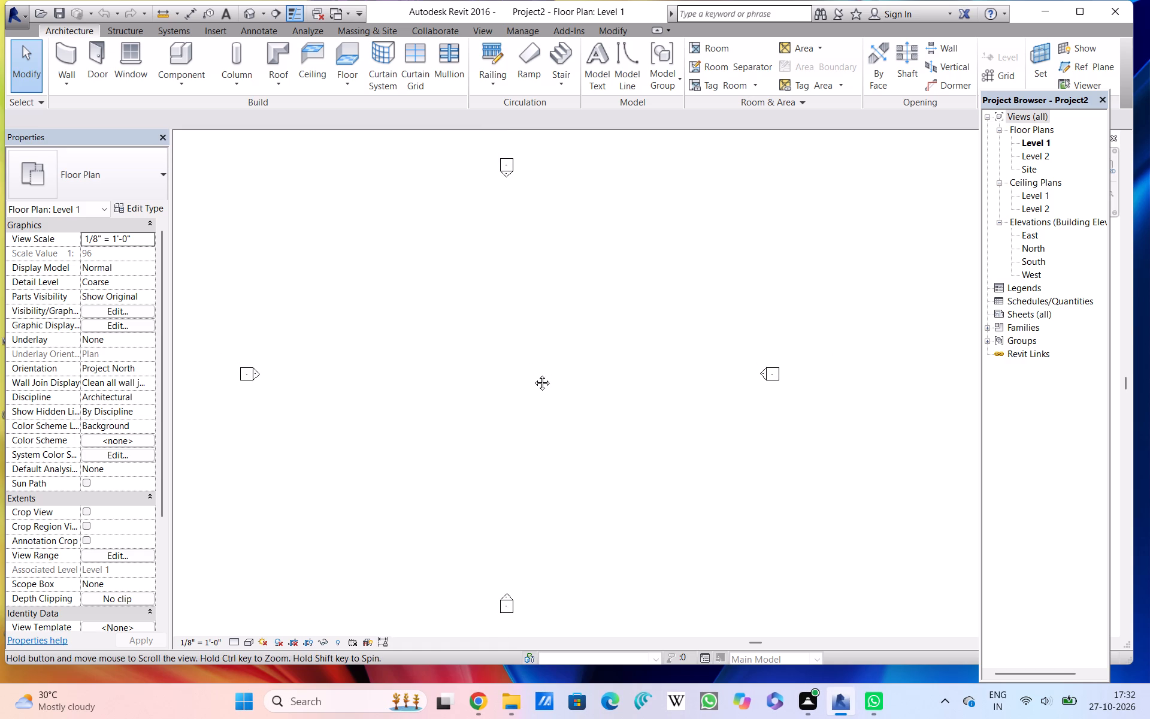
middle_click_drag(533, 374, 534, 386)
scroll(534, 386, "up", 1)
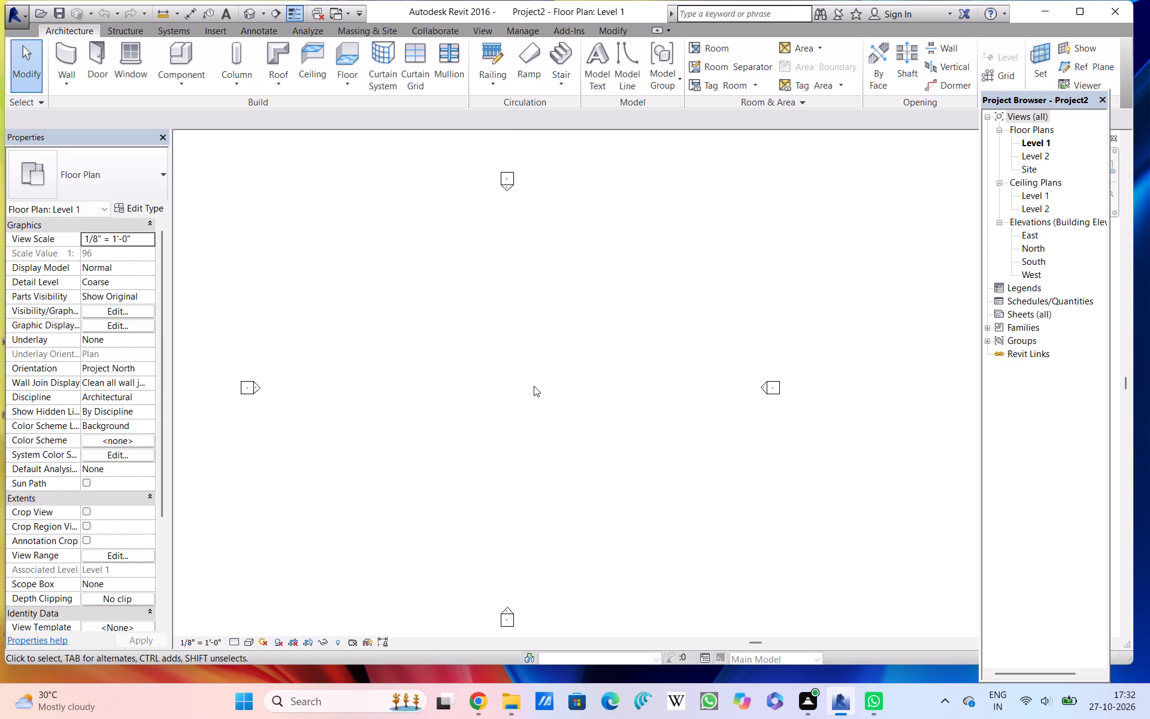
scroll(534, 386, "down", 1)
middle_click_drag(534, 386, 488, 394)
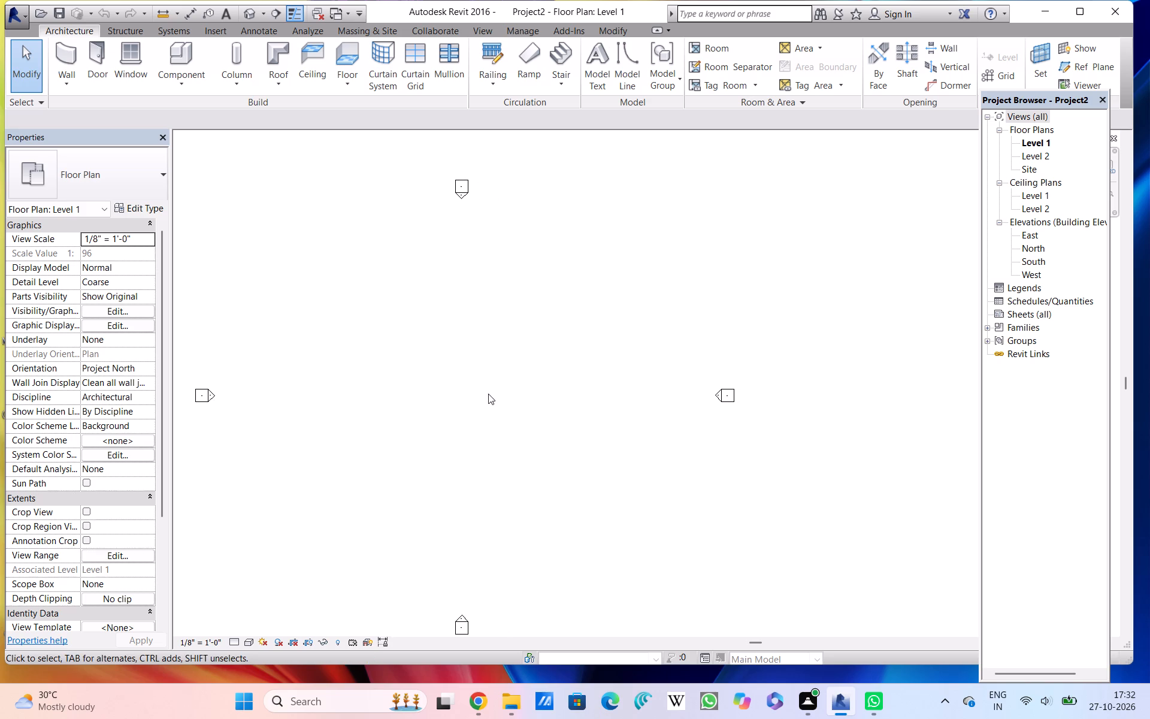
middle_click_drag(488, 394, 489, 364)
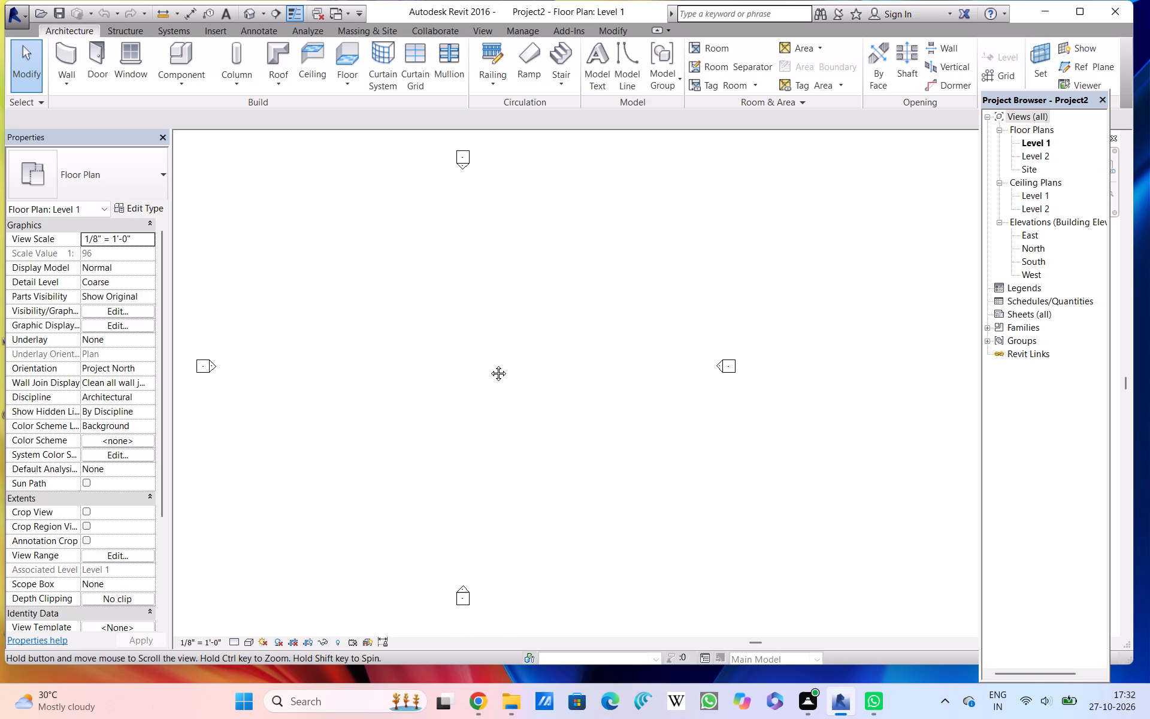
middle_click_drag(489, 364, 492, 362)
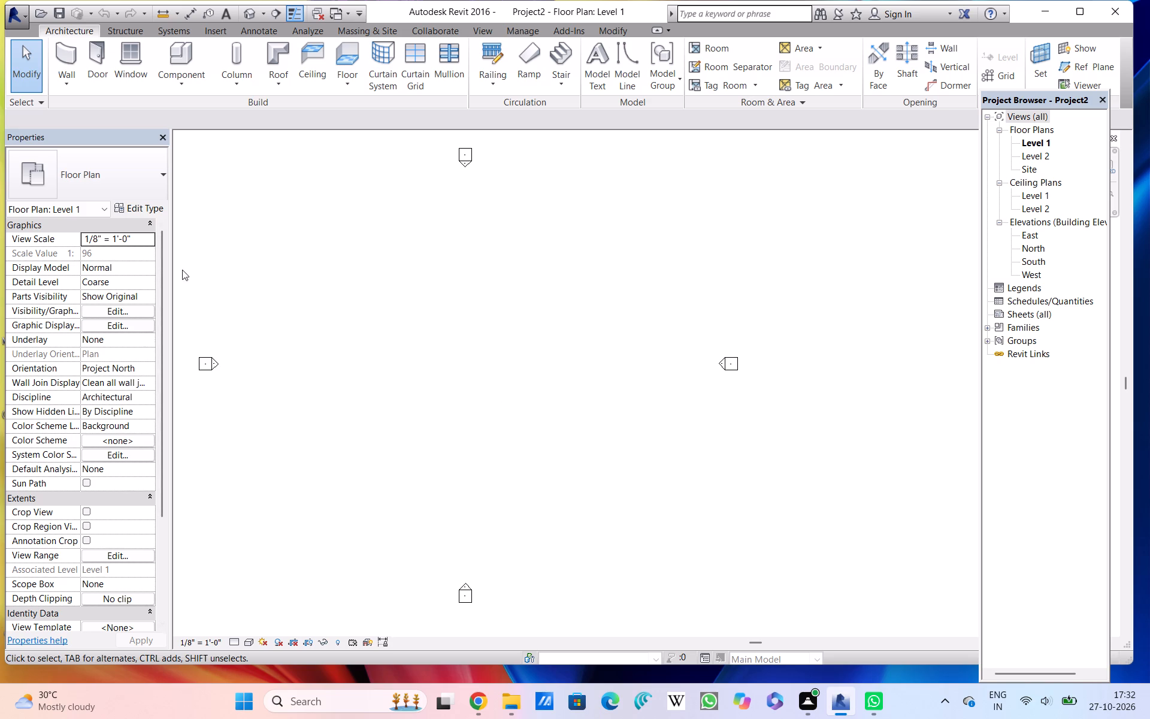
Create a rectangular floor slab about 112' by 96' on Level 1, between the four elevation markers.
left_click(333, 62)
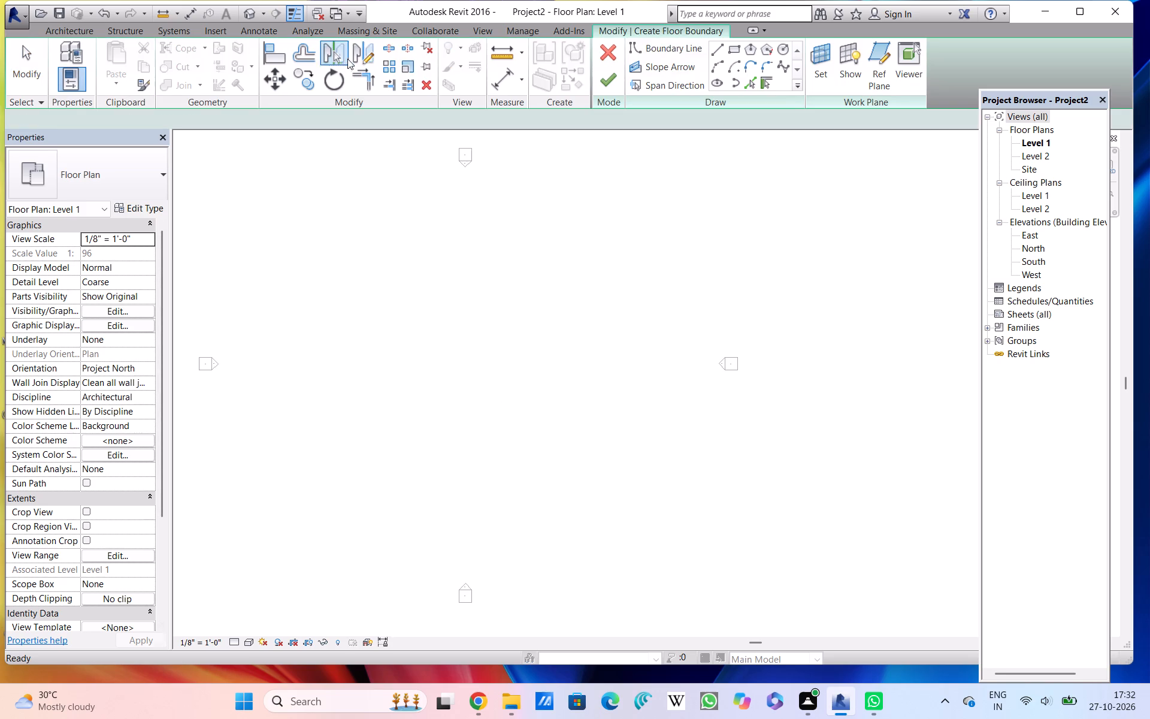
left_click(734, 47)
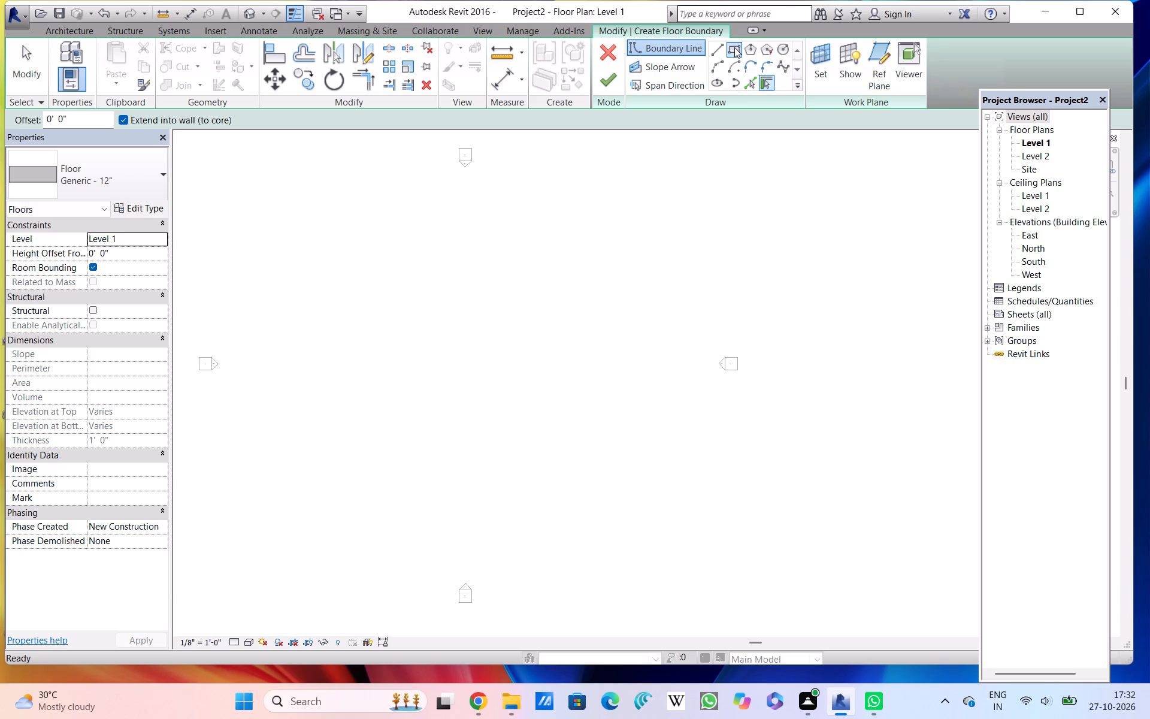
left_click(307, 229)
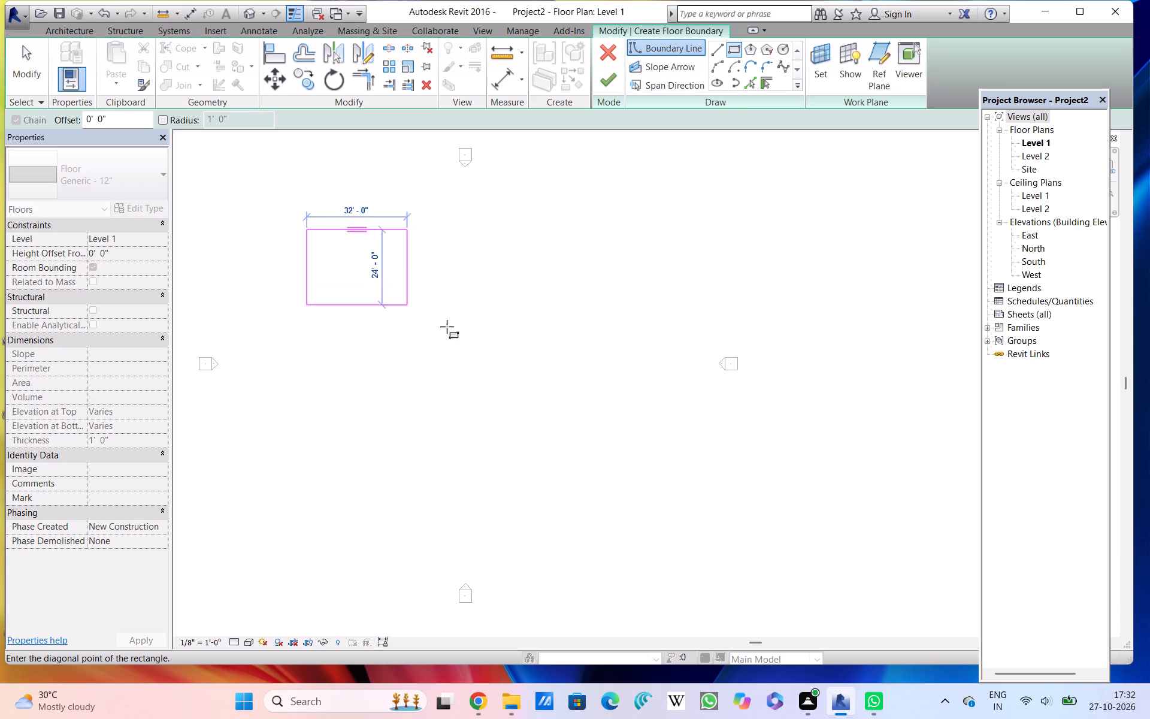
left_click(652, 534)
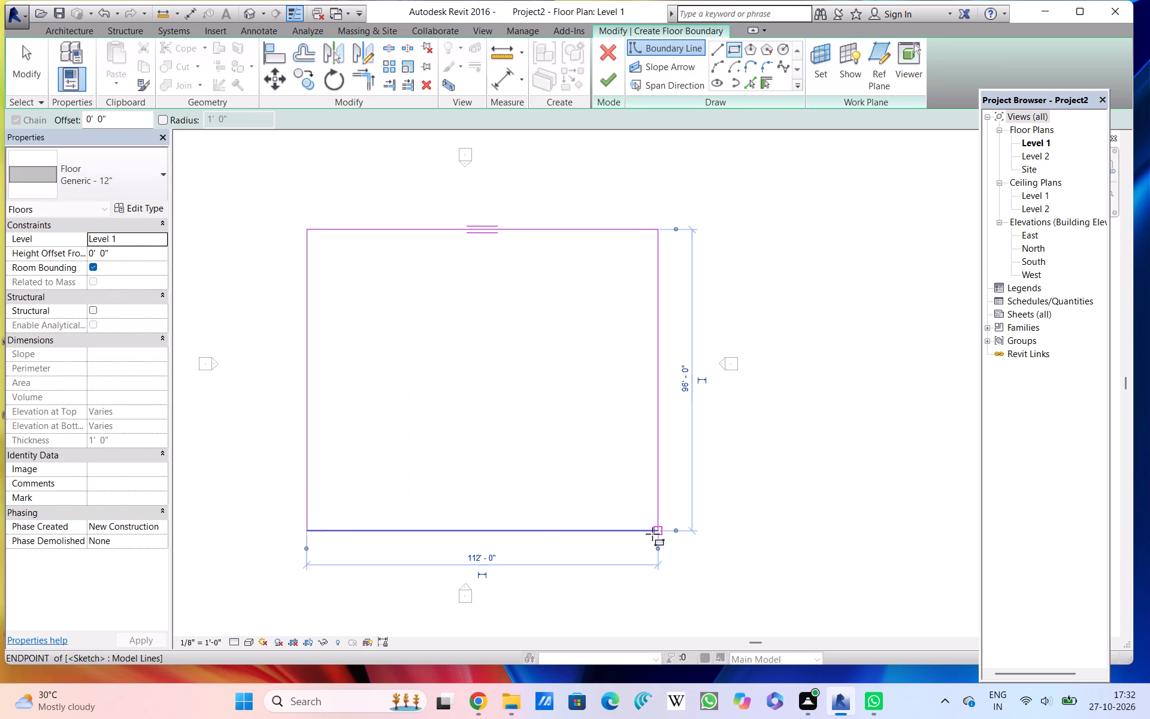
left_click(609, 84)
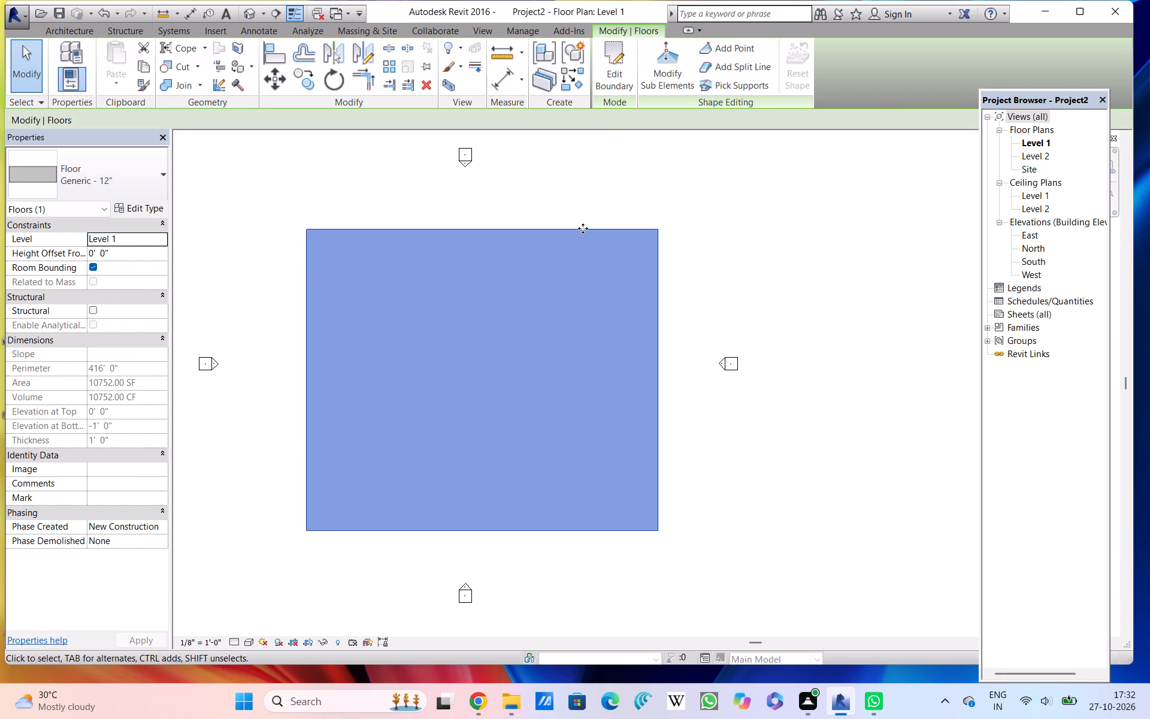
scroll(686, 329, "down", 2)
left_click(686, 329)
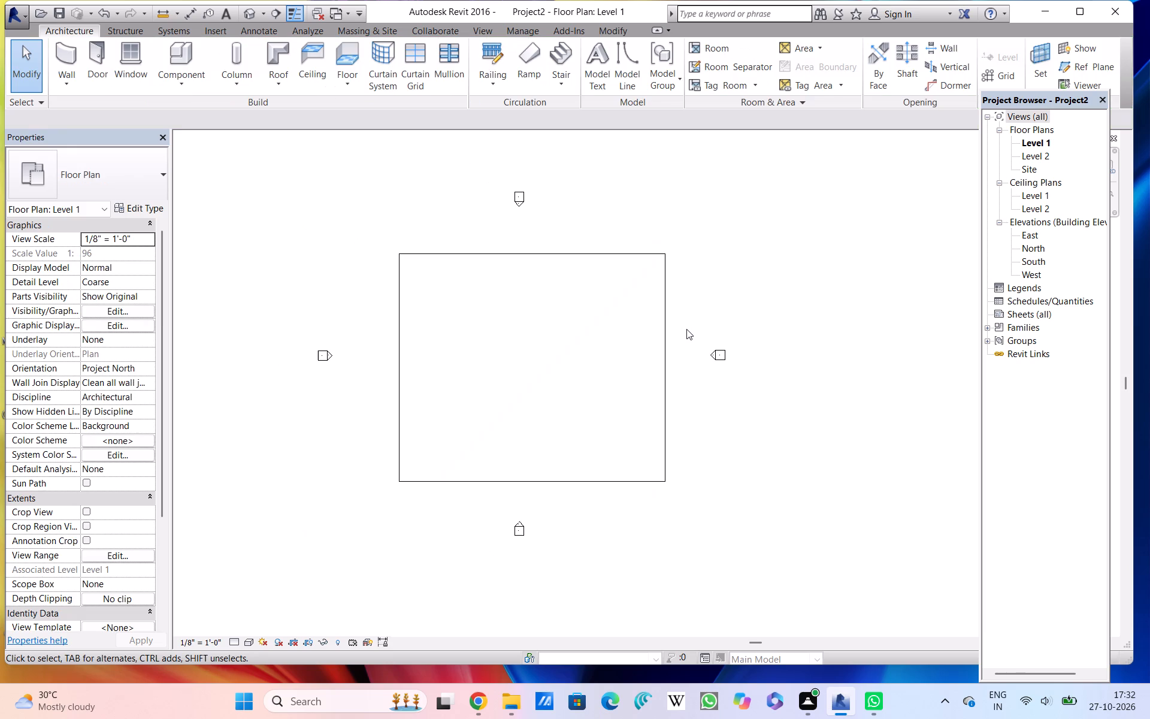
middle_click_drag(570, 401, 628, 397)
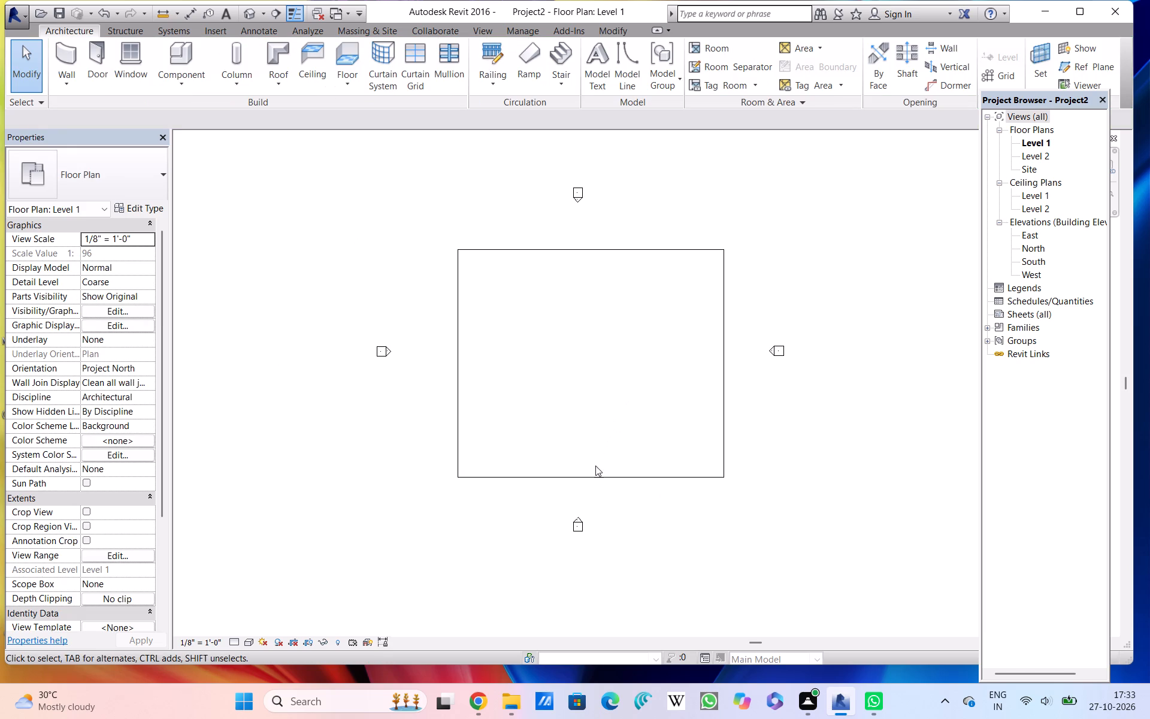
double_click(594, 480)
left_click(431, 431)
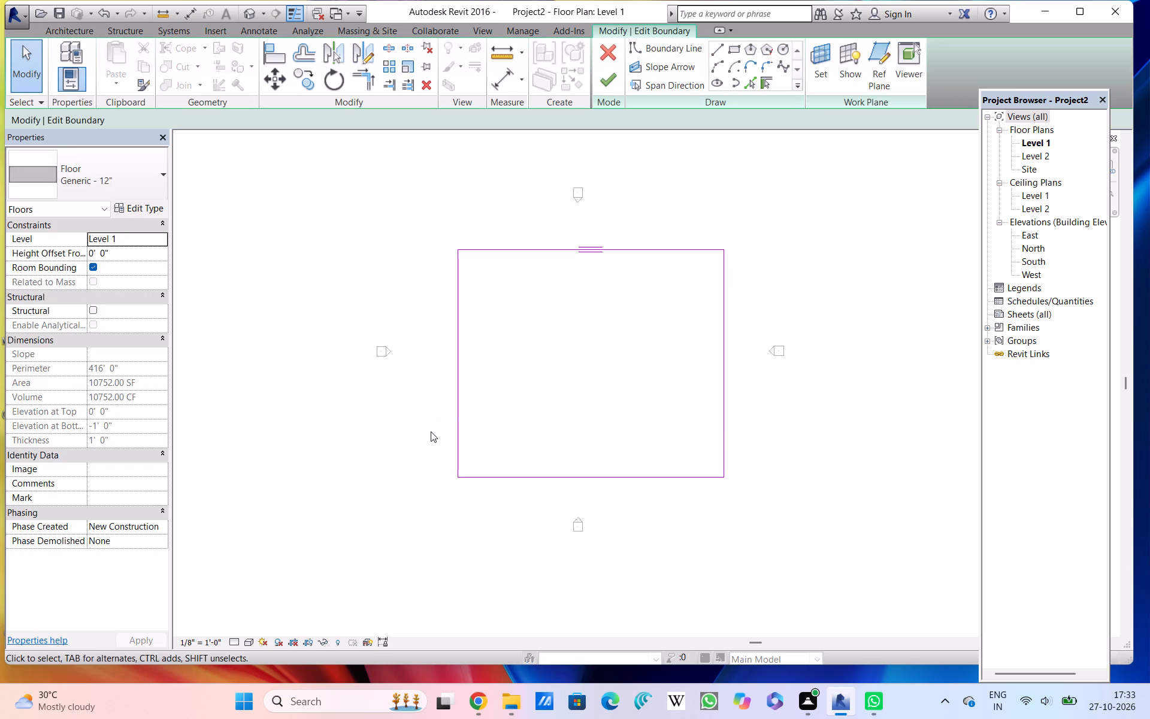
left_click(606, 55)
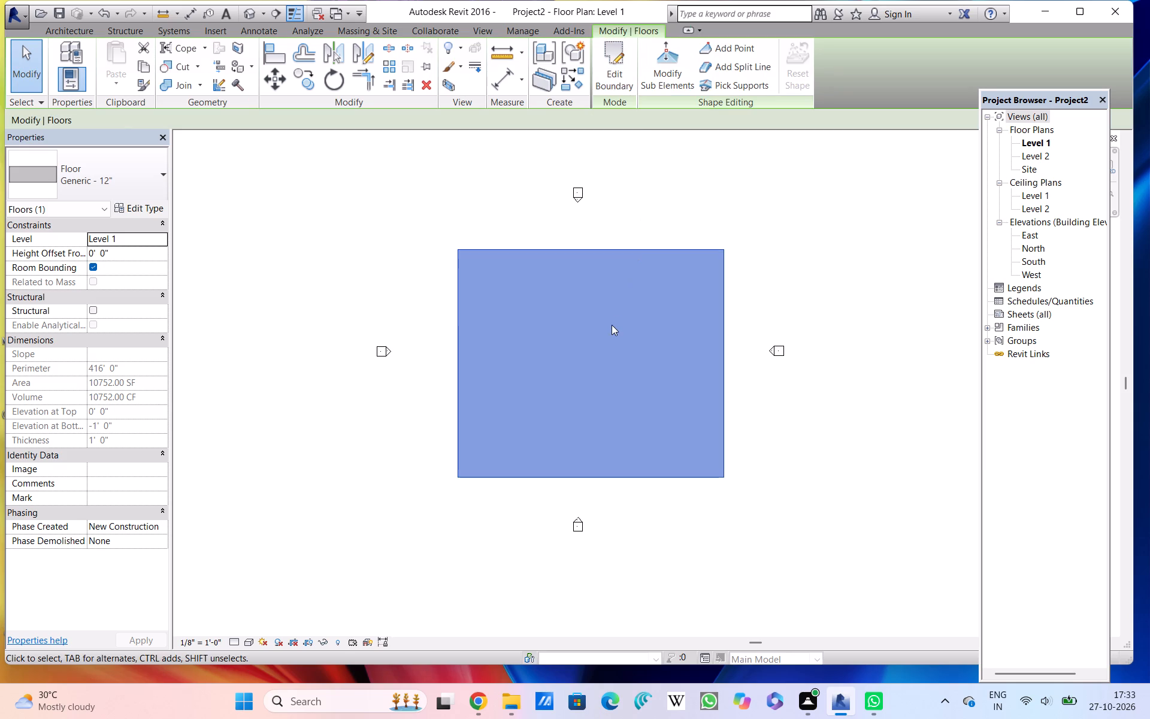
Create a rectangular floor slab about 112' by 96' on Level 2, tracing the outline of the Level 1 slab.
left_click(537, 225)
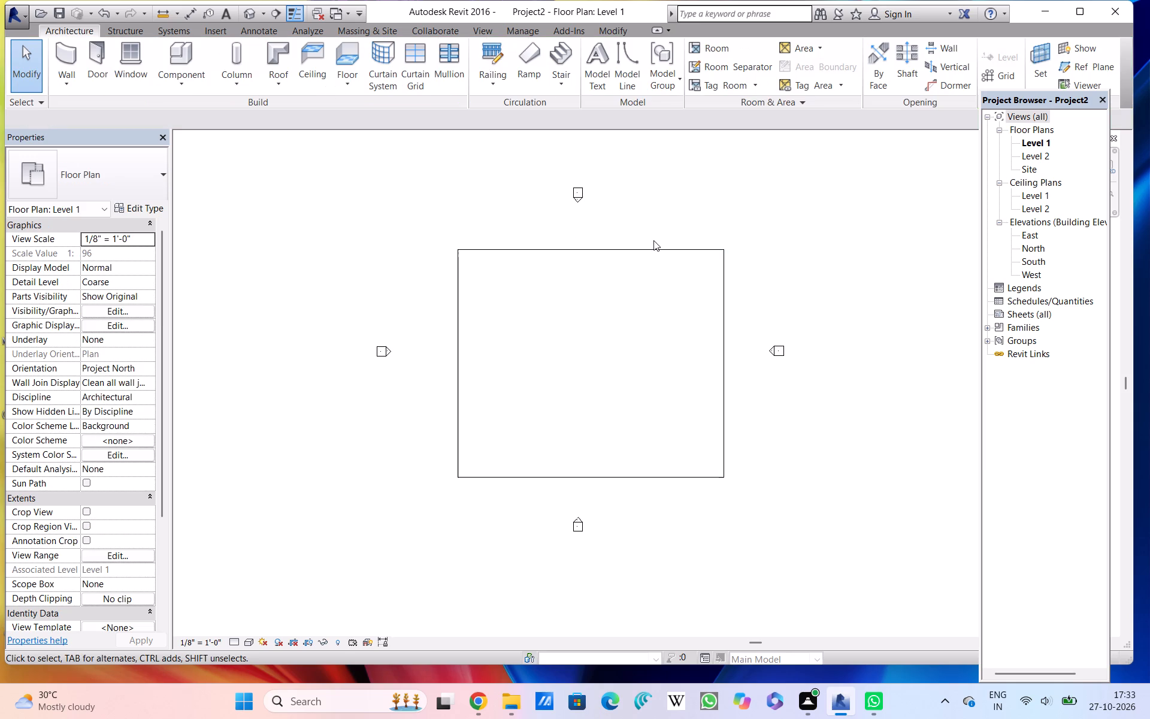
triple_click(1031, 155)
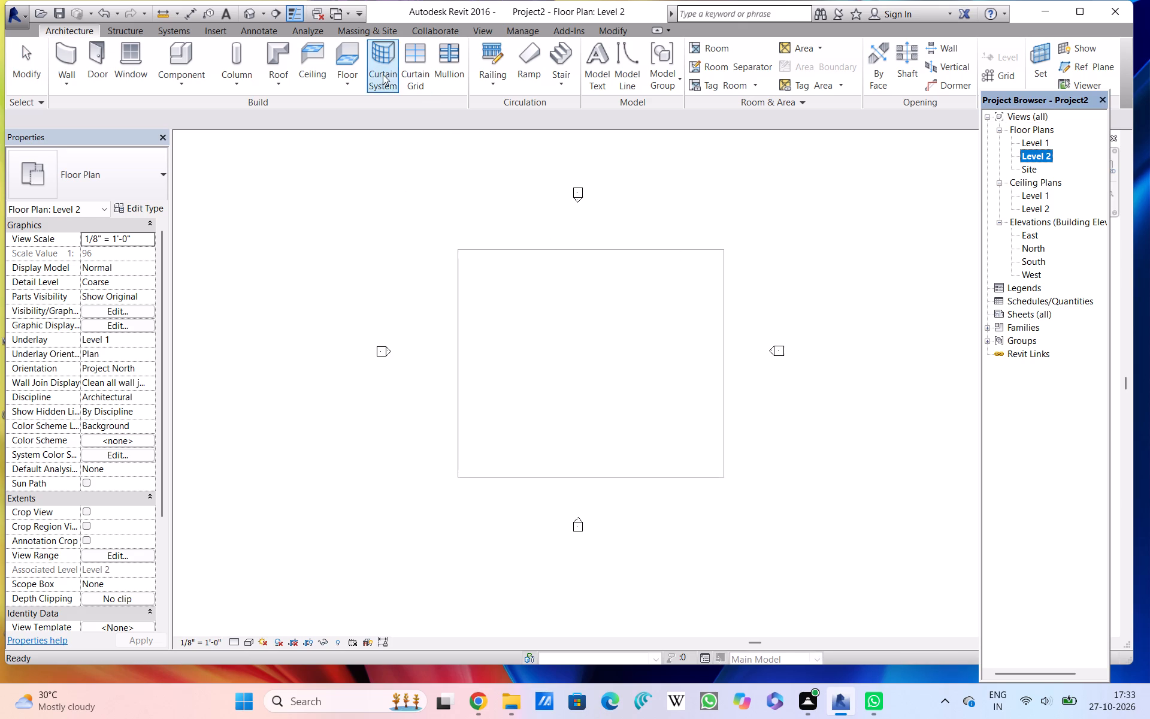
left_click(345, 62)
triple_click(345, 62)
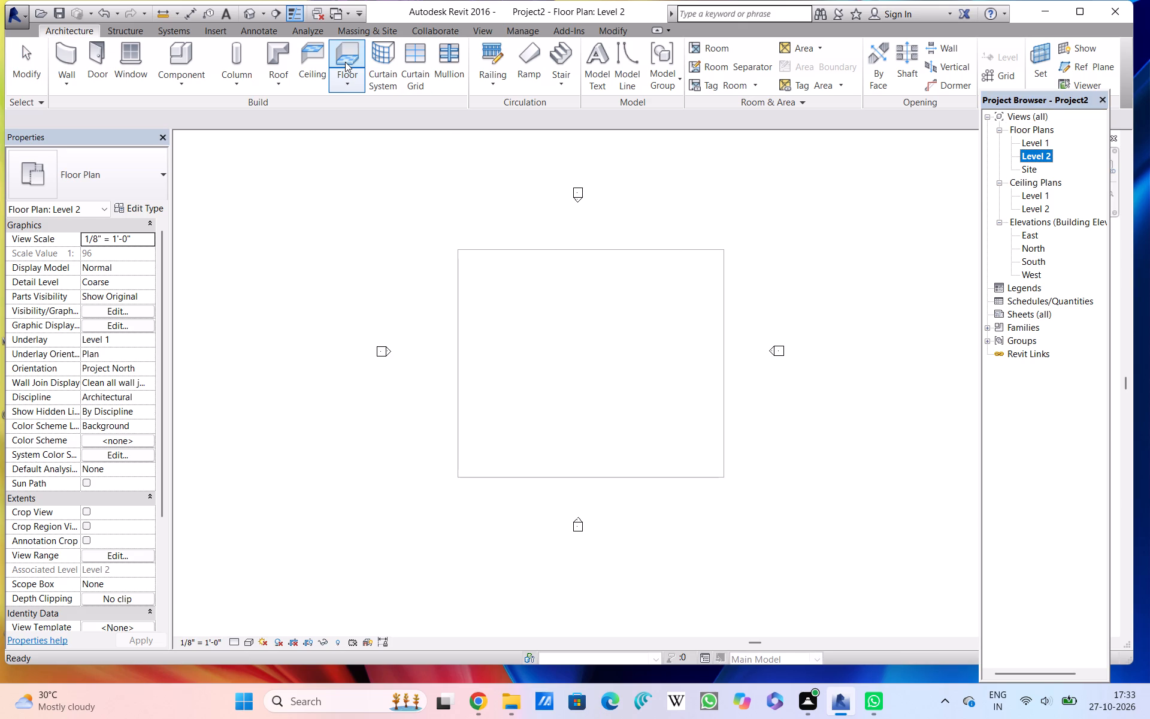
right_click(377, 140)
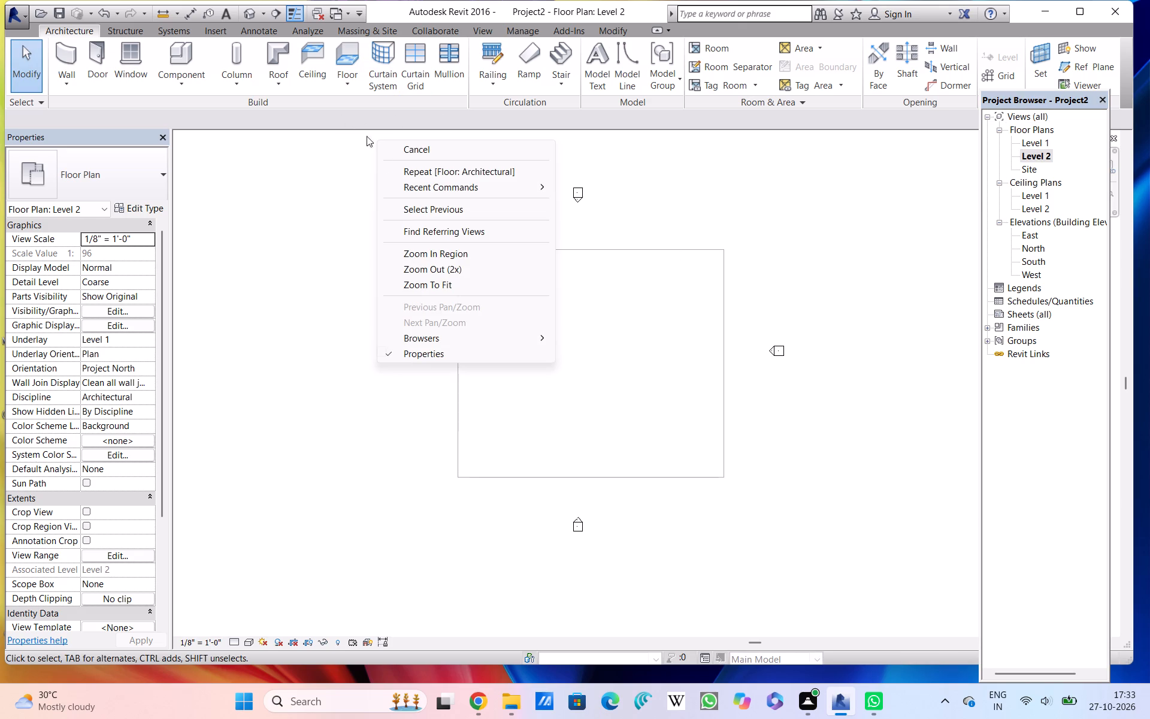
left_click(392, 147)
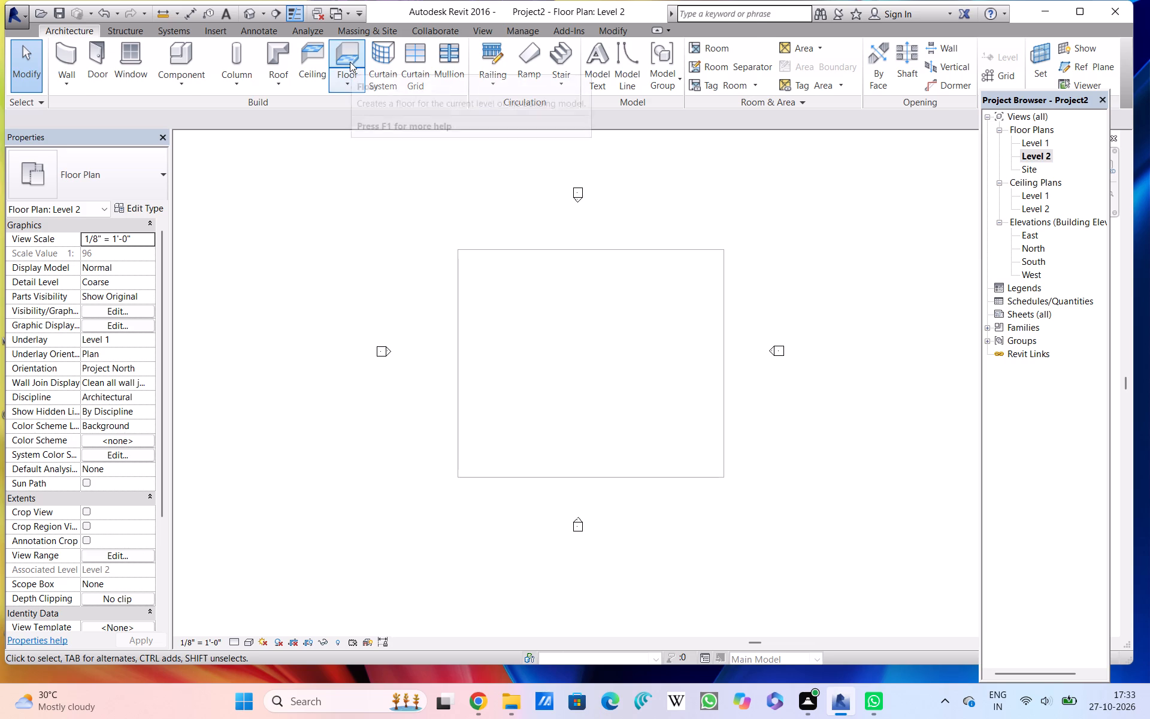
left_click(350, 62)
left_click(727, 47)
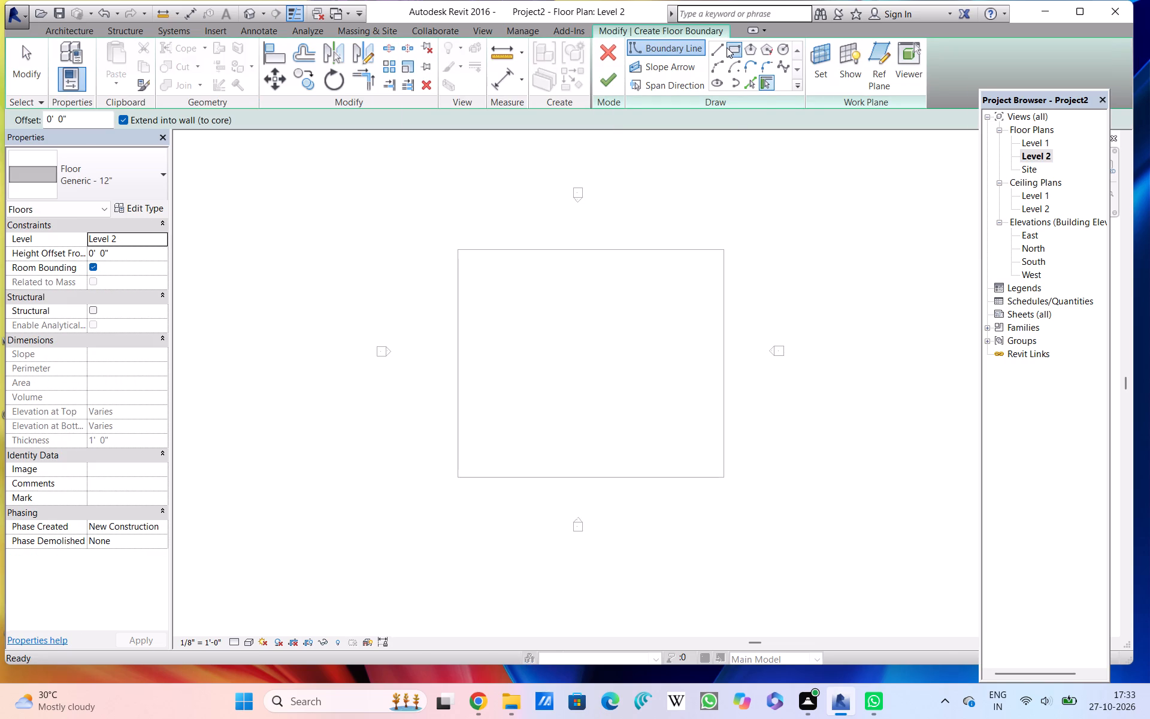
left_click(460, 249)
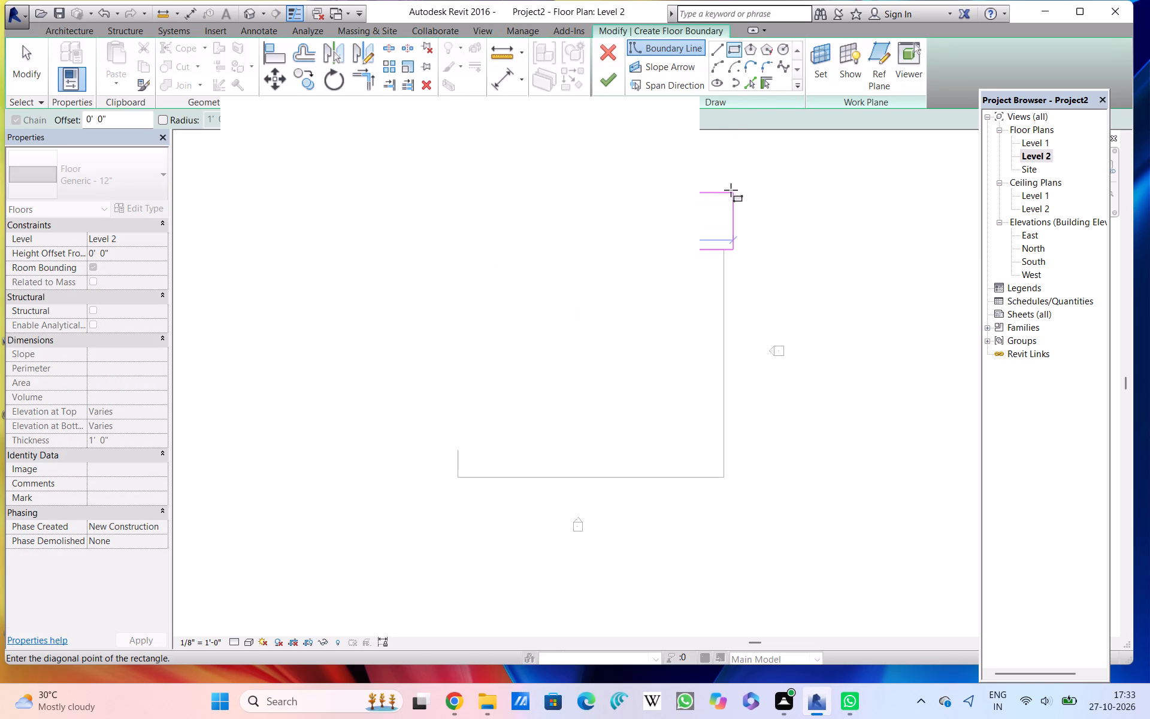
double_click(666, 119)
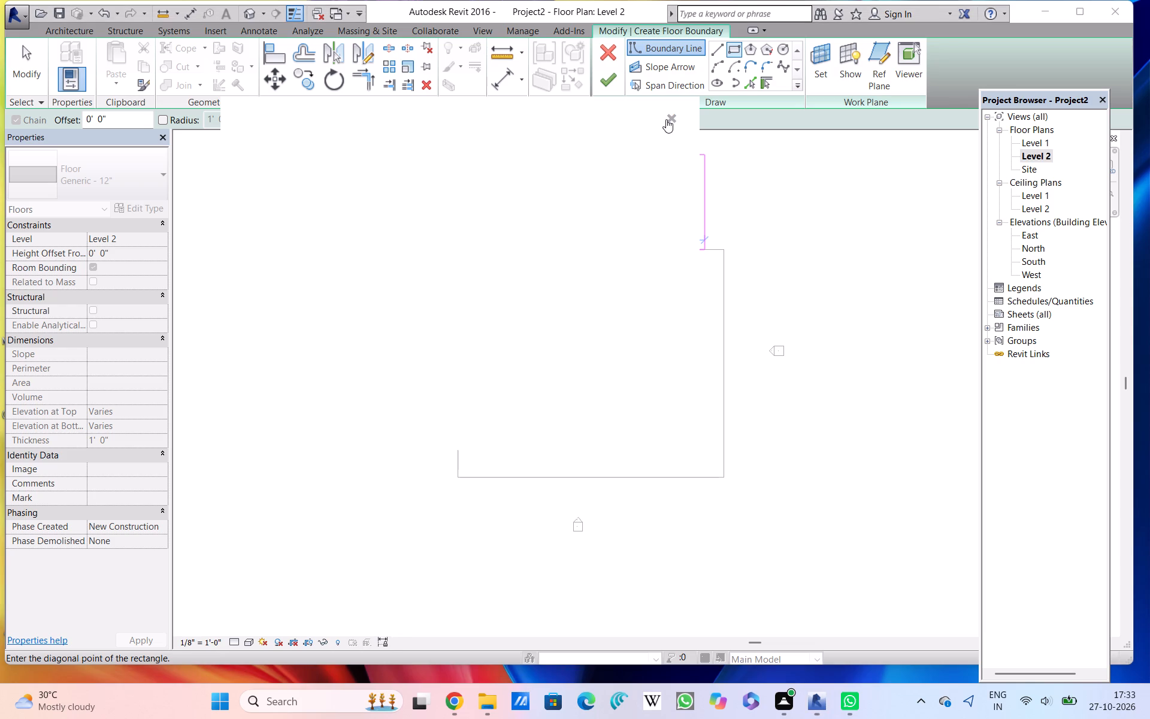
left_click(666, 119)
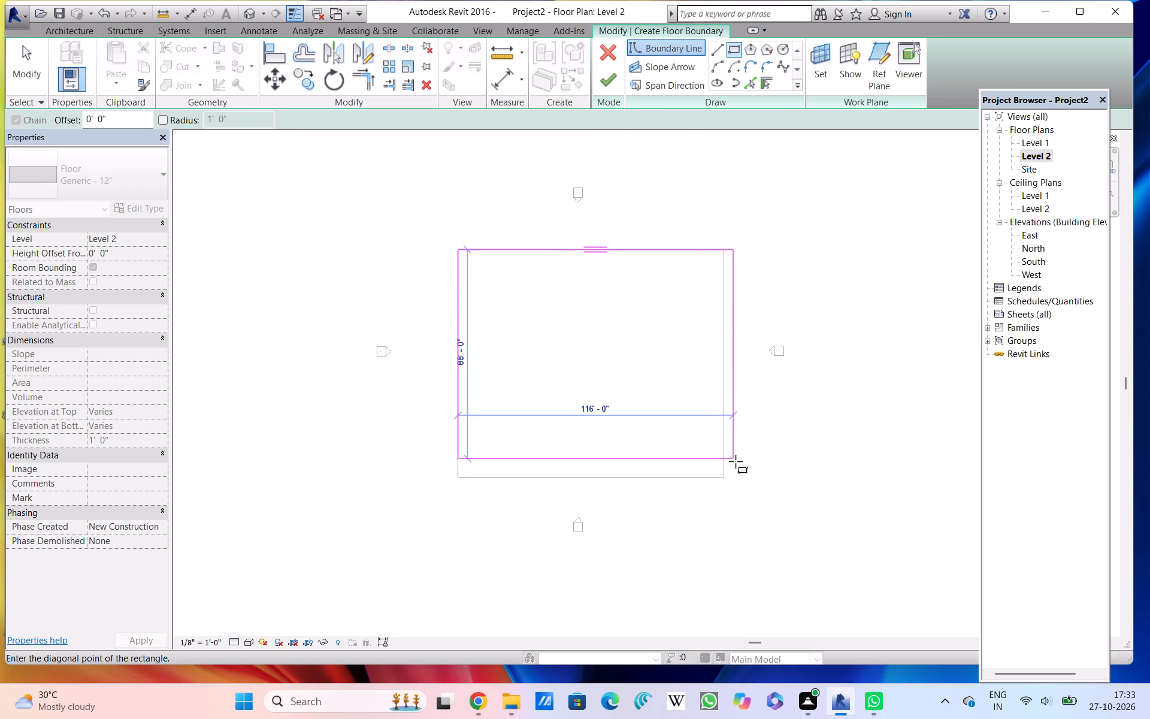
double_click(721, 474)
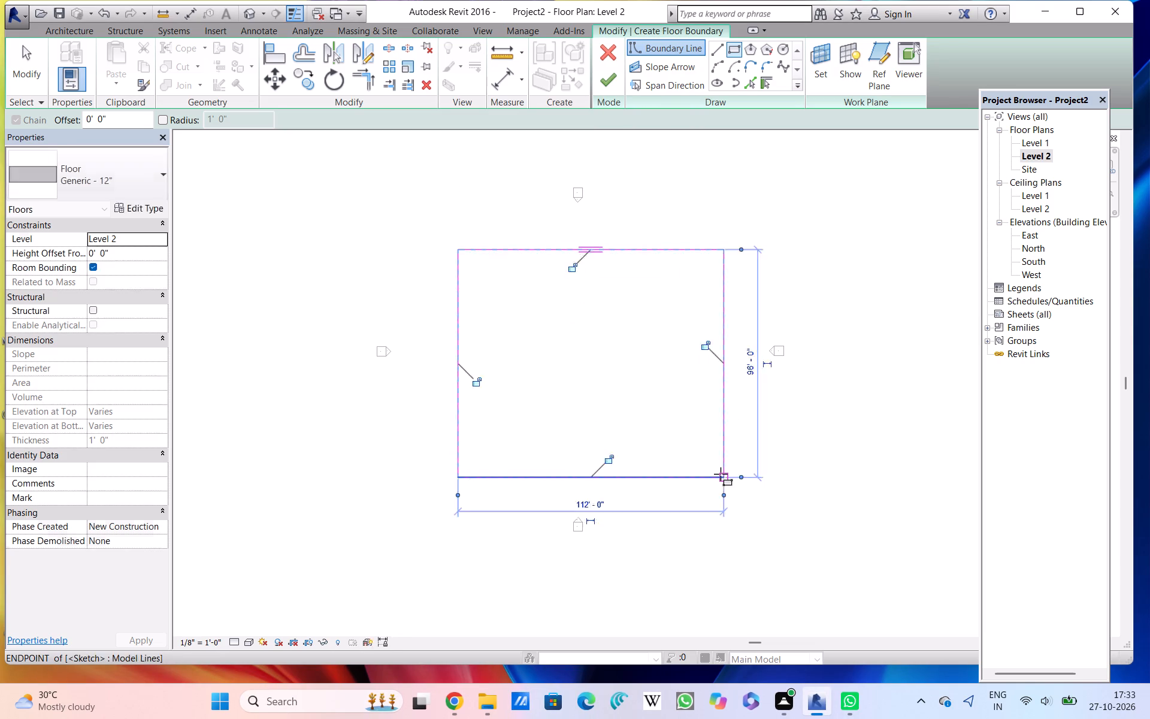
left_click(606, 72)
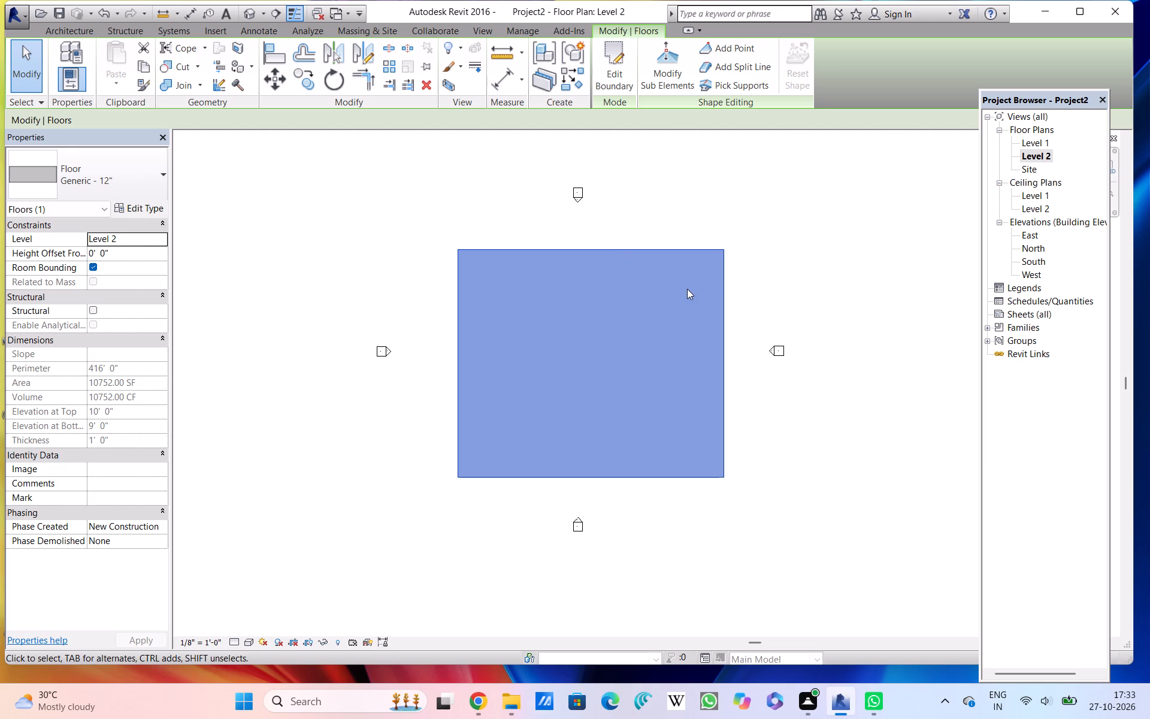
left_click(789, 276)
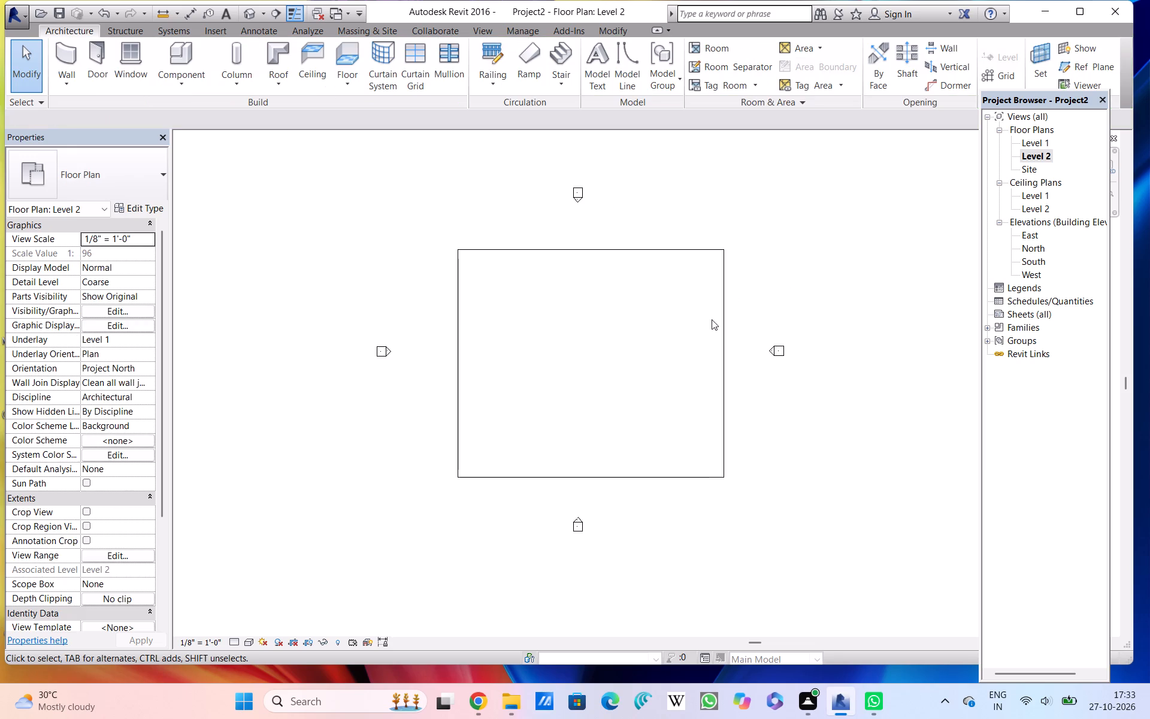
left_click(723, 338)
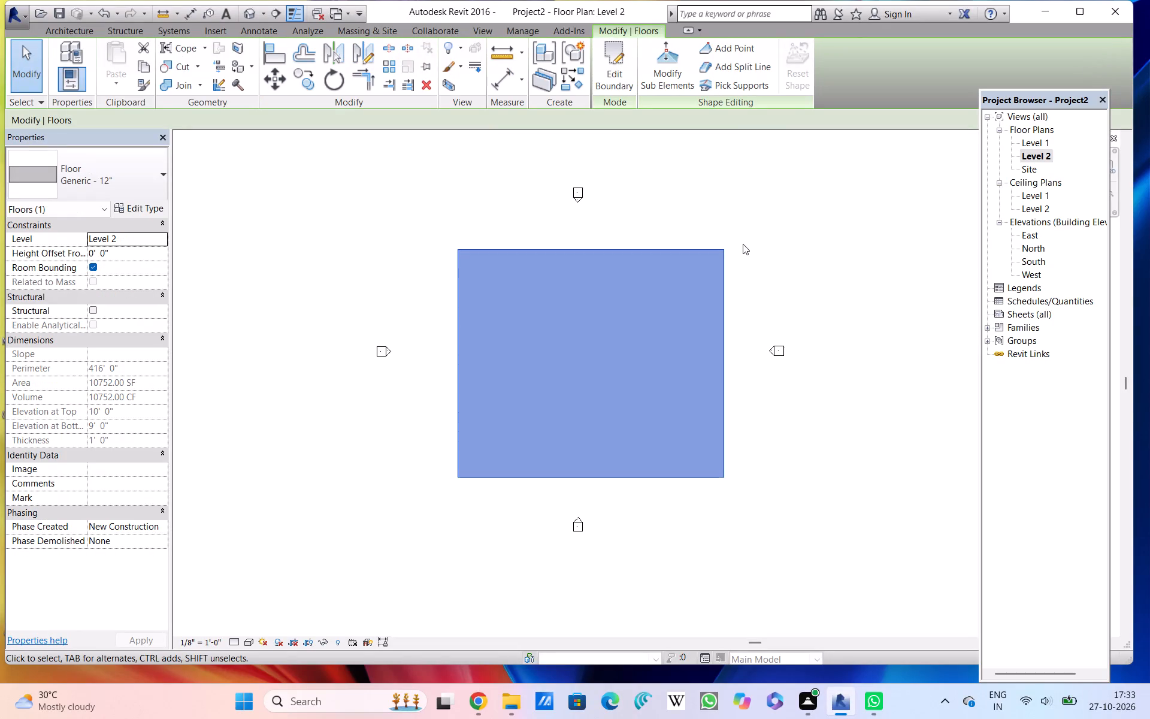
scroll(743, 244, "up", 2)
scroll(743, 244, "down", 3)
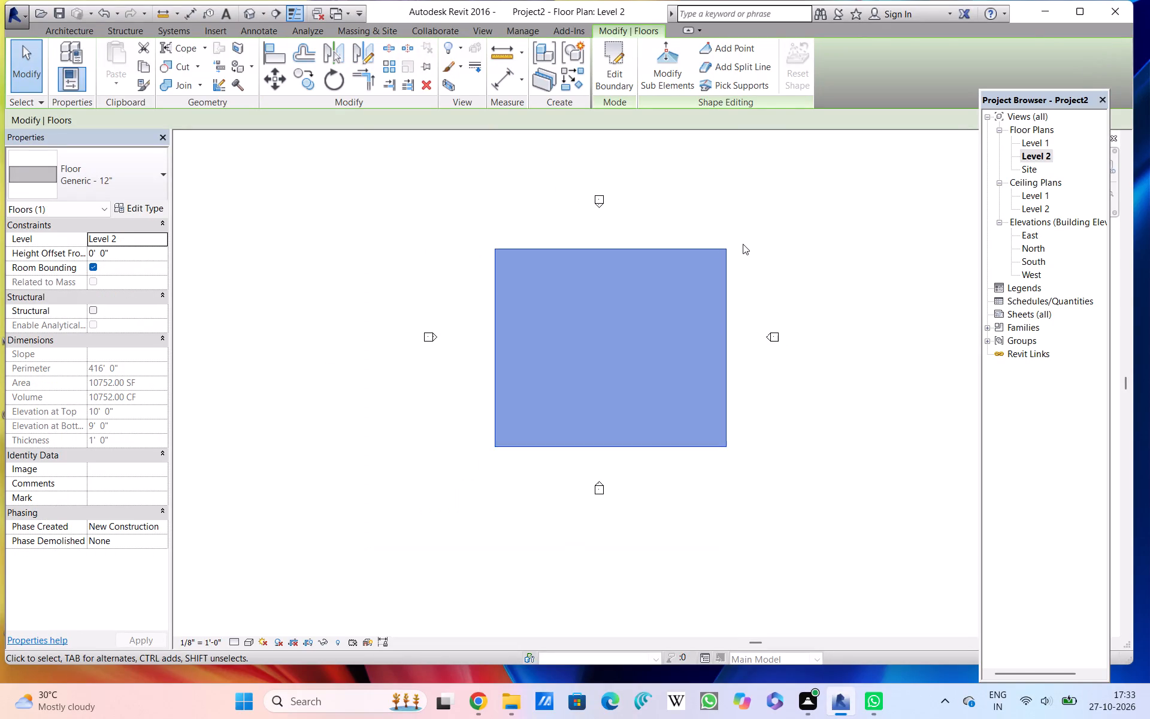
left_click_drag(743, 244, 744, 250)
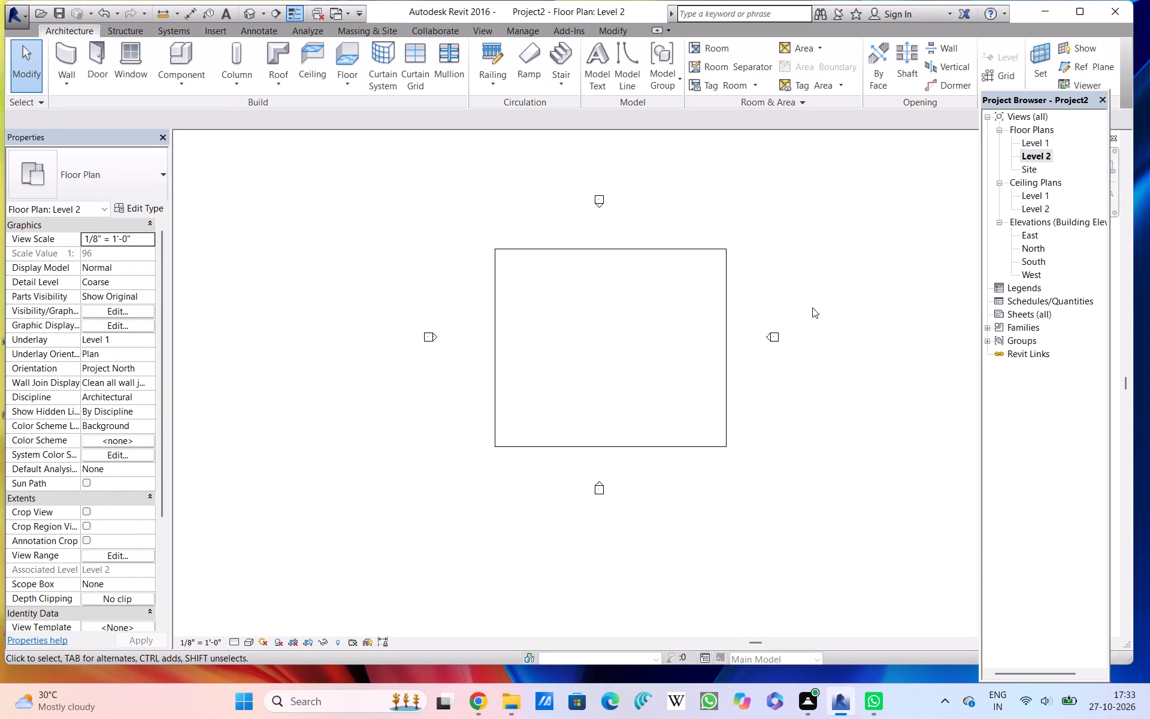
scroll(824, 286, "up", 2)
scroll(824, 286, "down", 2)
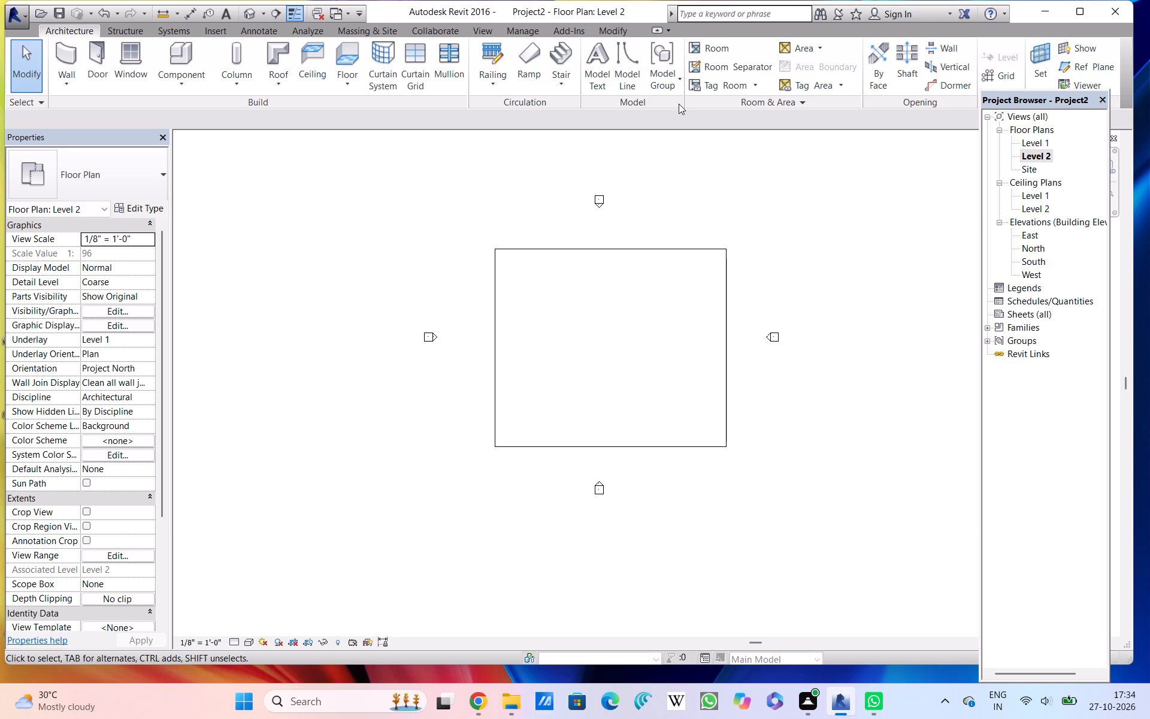
Delete the rectangular floor slab on Level 1.
double_click(1048, 144)
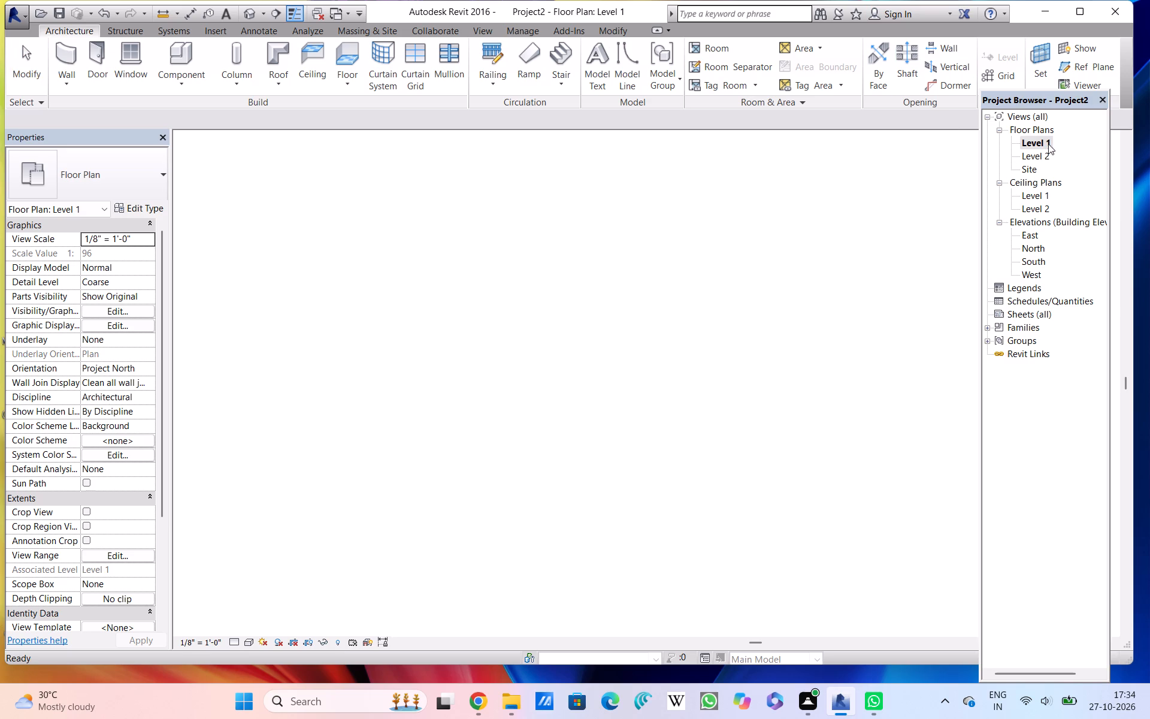
left_click(722, 344)
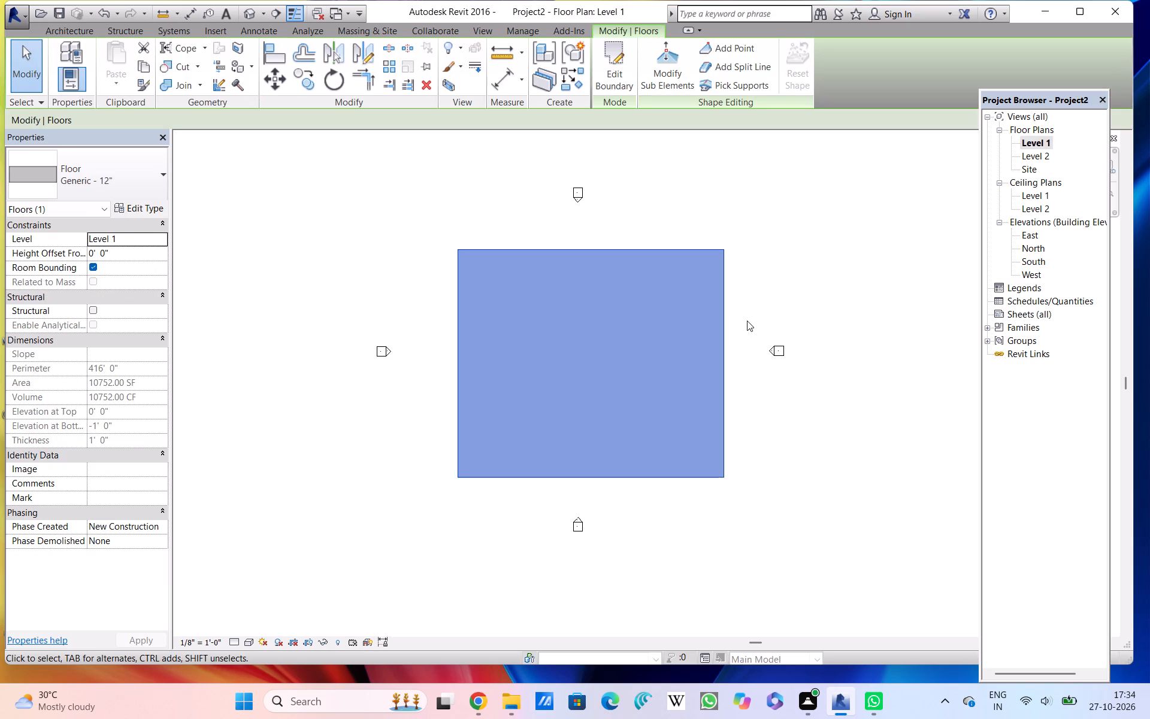
key("Delete")
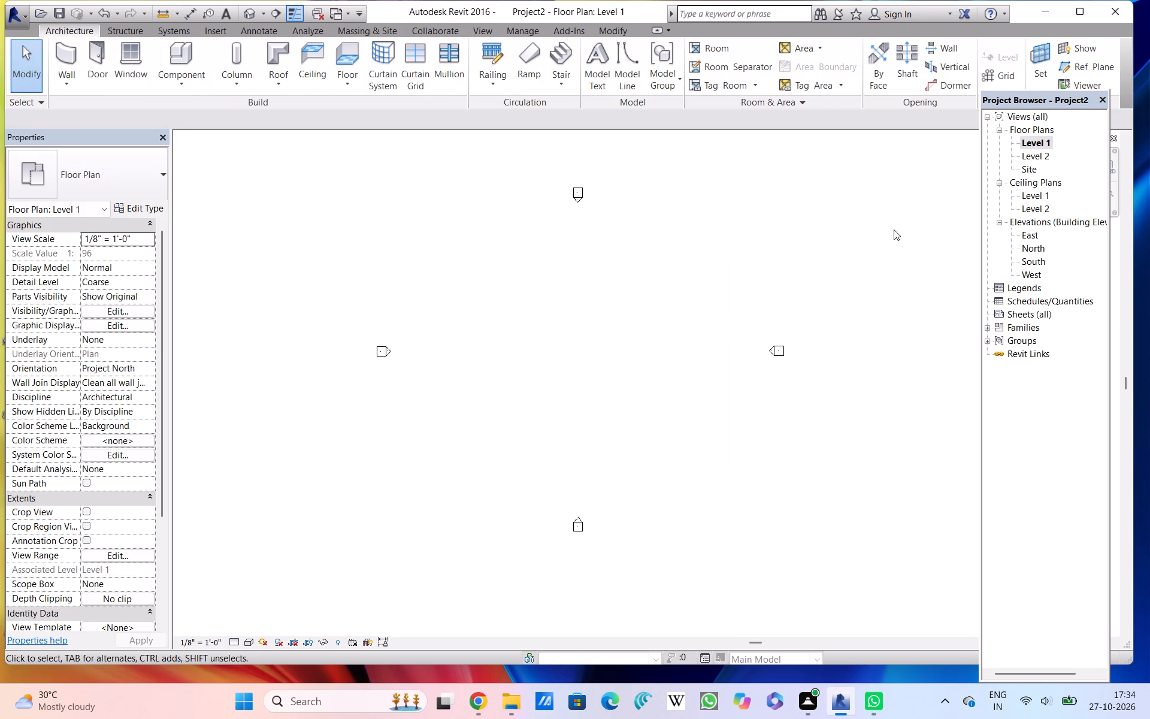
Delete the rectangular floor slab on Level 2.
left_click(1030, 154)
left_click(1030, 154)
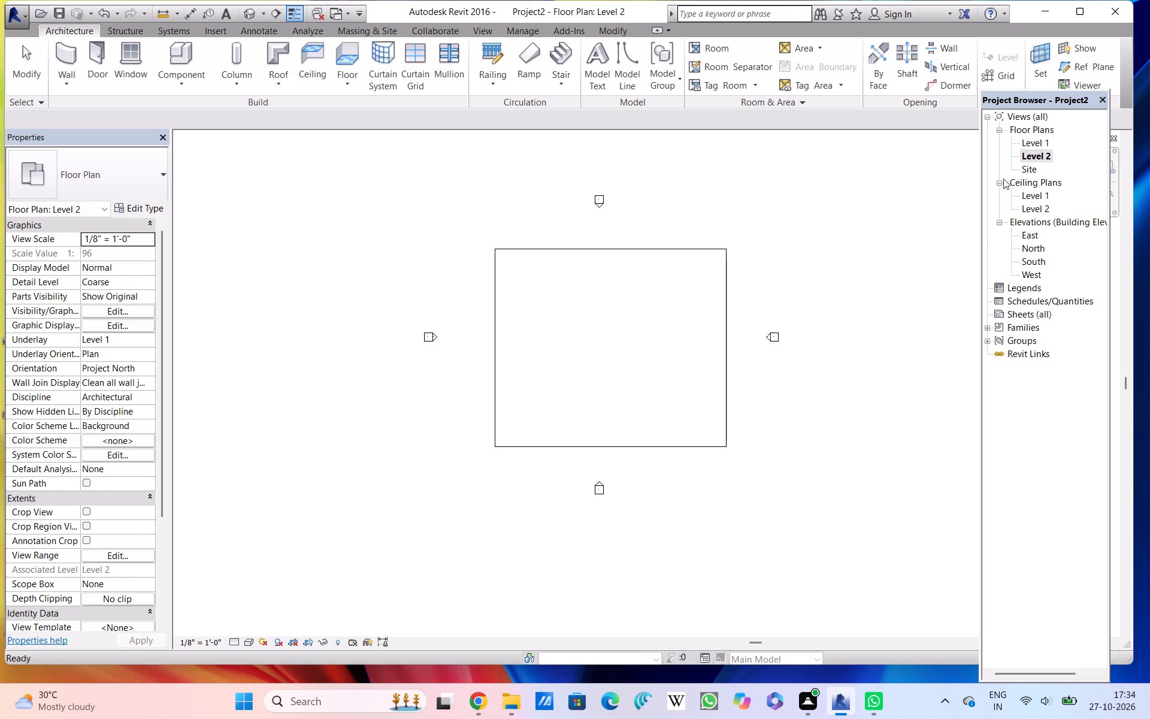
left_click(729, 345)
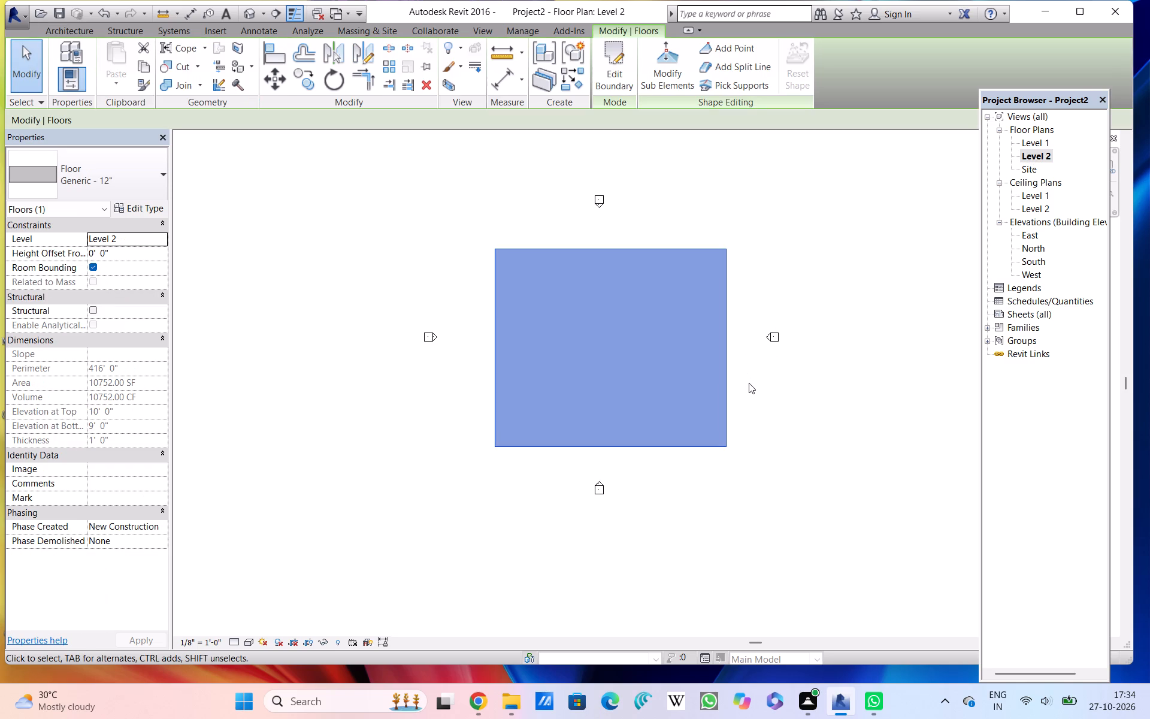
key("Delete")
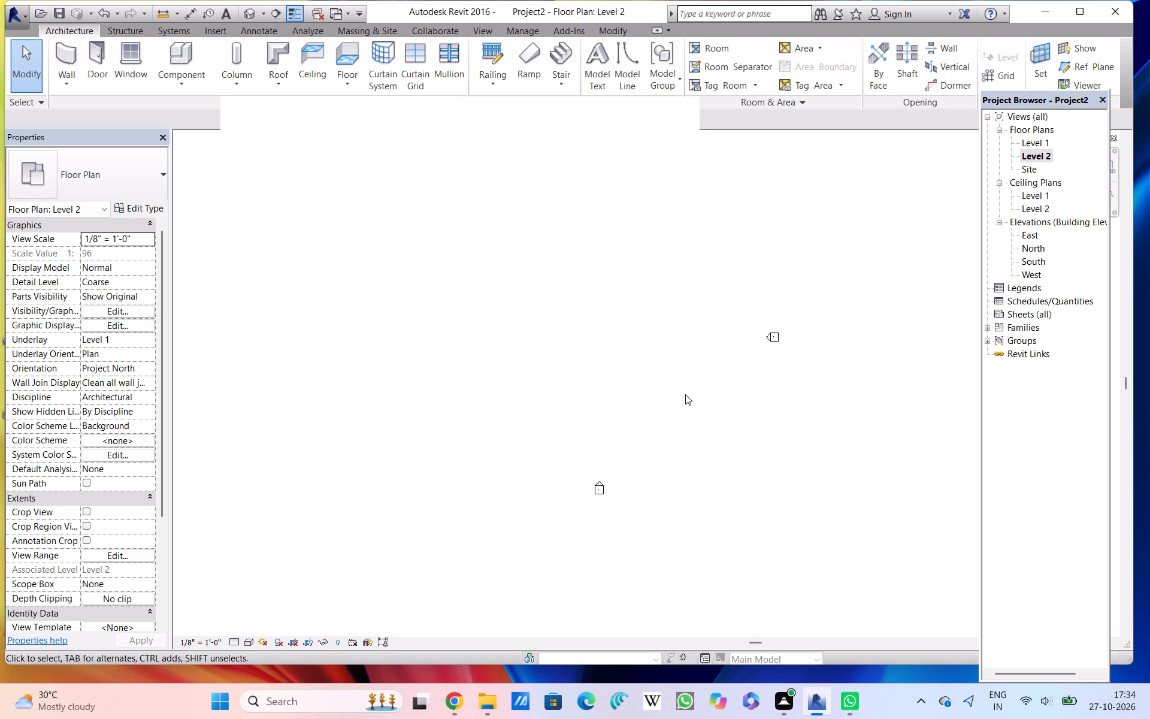
Dismiss the notice covering the Level 2 floor plan.
scroll(685, 394, "up", 2)
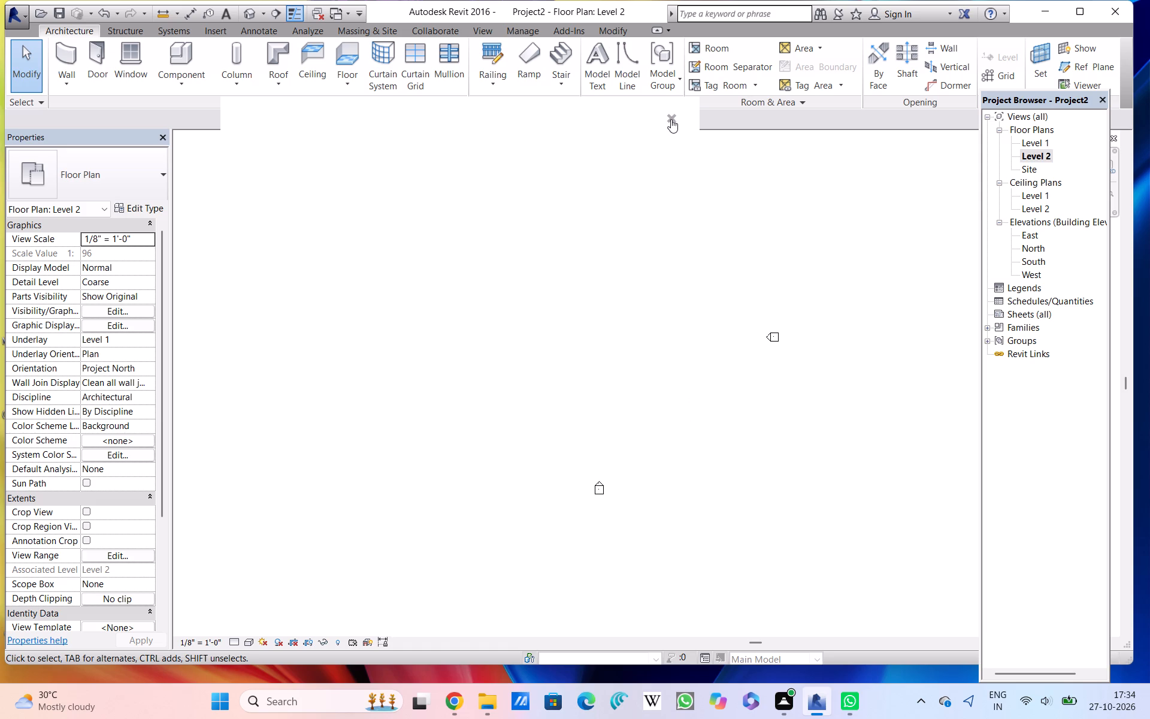
triple_click(671, 119)
double_click(671, 119)
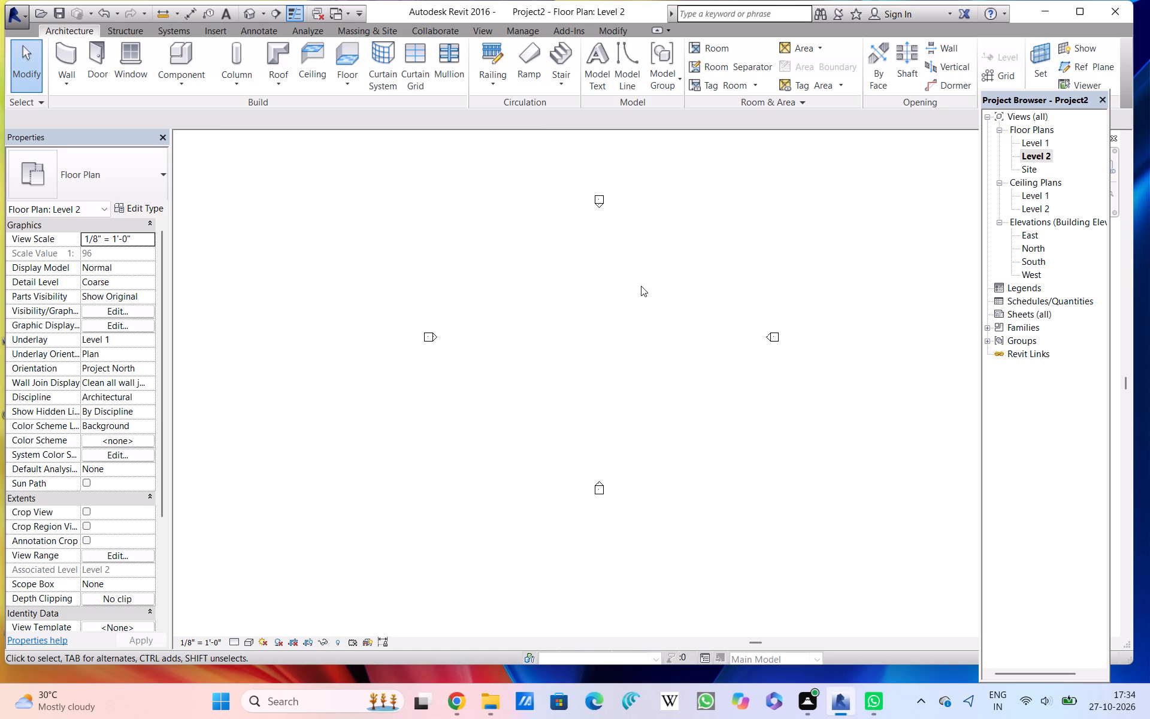
Draw the first vertical grid line on the Level 2 plan, just inside the west-side elevation marker.
scroll(641, 286, "up", 4)
double_click(991, 77)
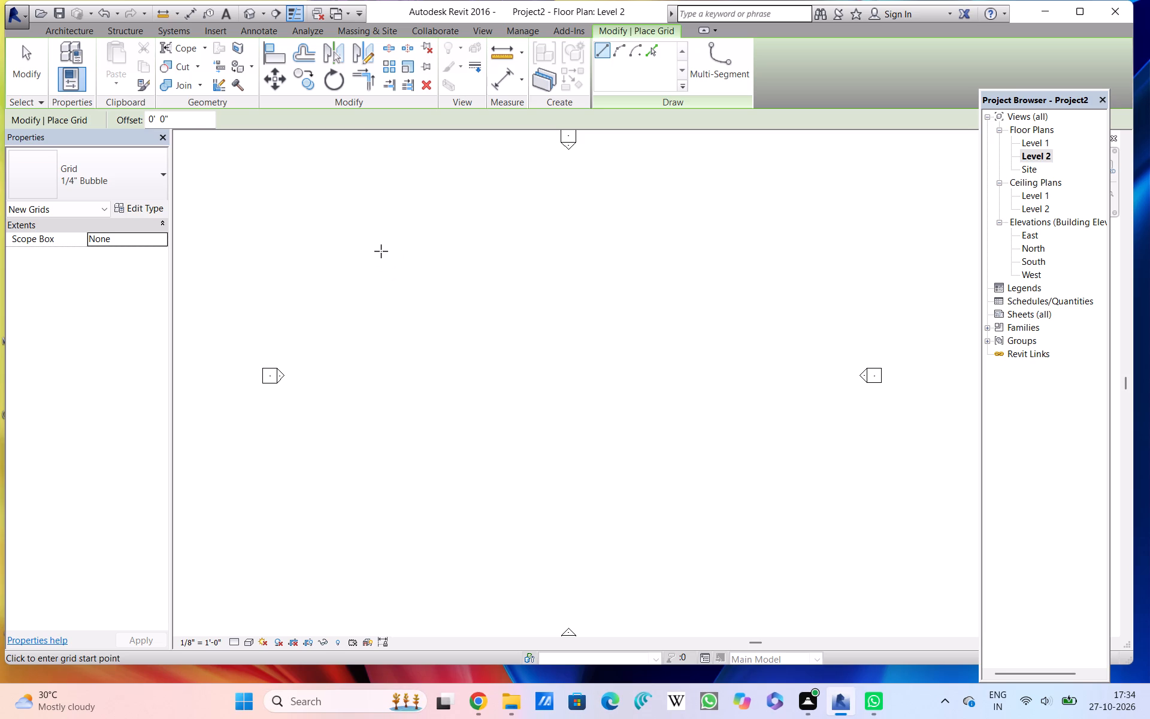
left_click(373, 237)
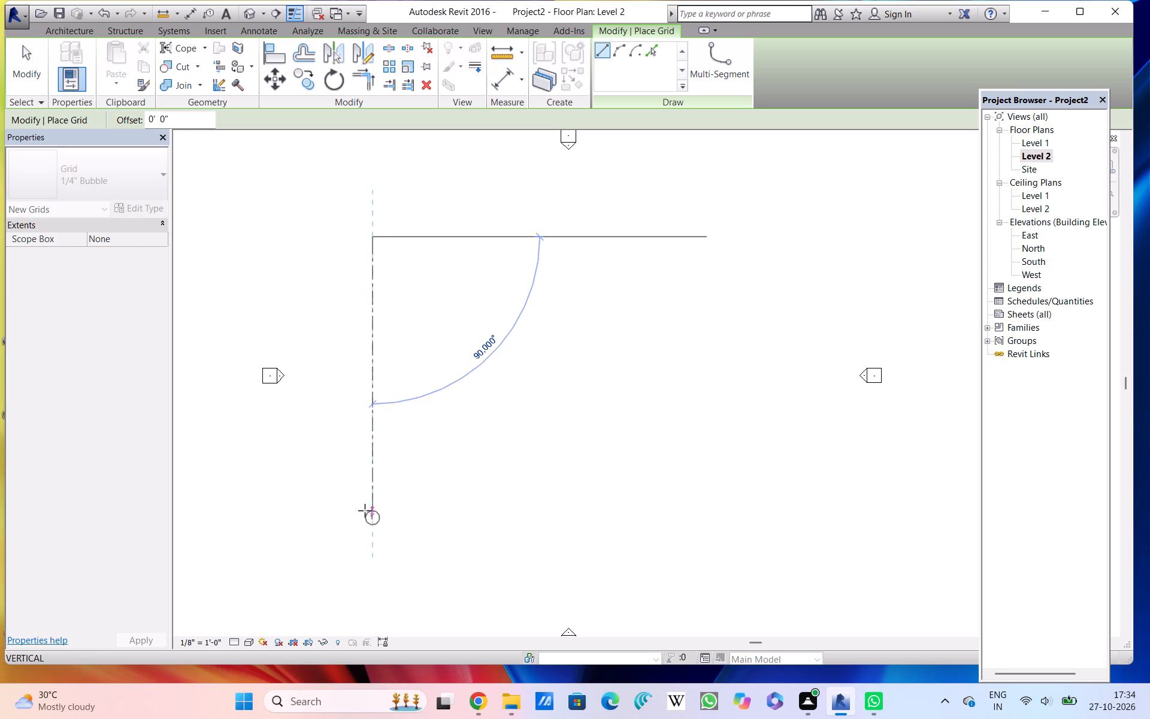
left_click(371, 515)
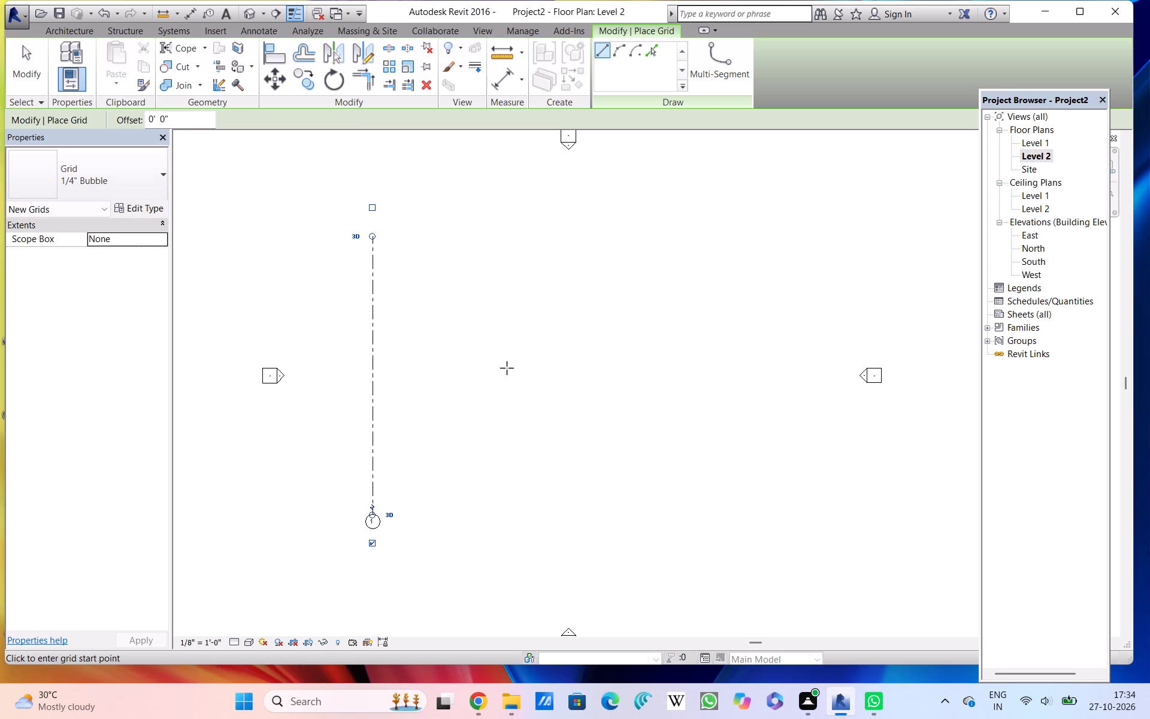
Add five more vertical grid lines east of the first using Pick Lines, each offset 10' from the previous one.
left_click(654, 53)
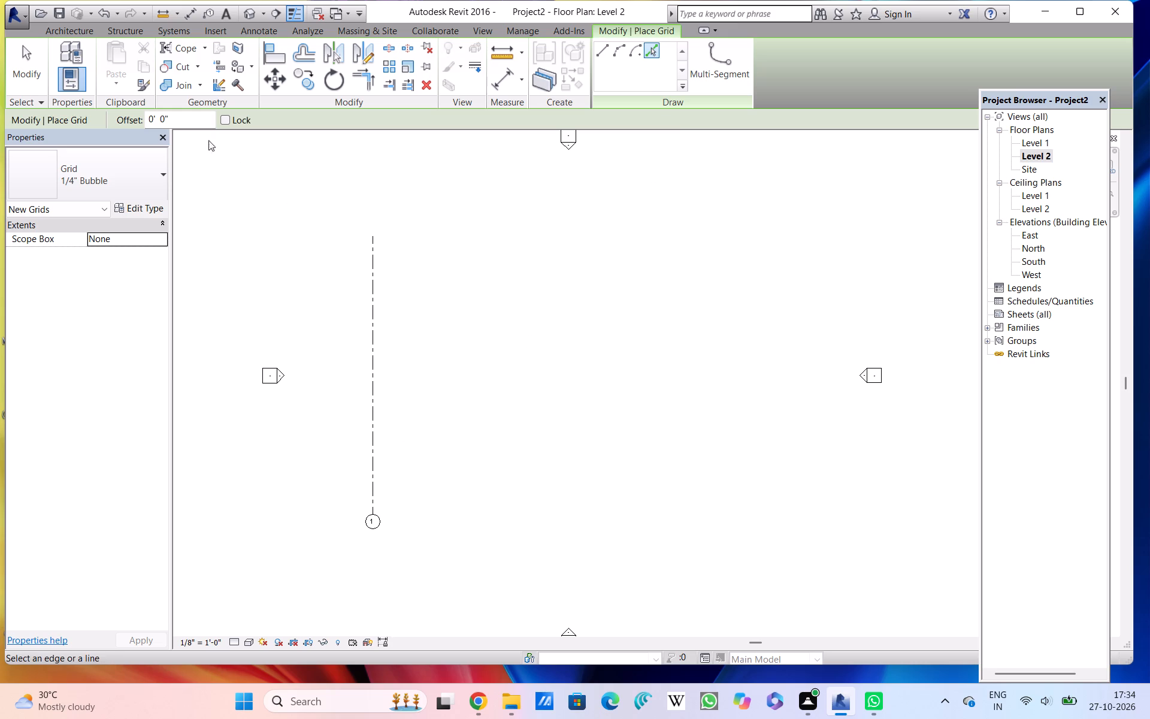
left_click(174, 125)
left_click_drag(174, 125, 152, 119)
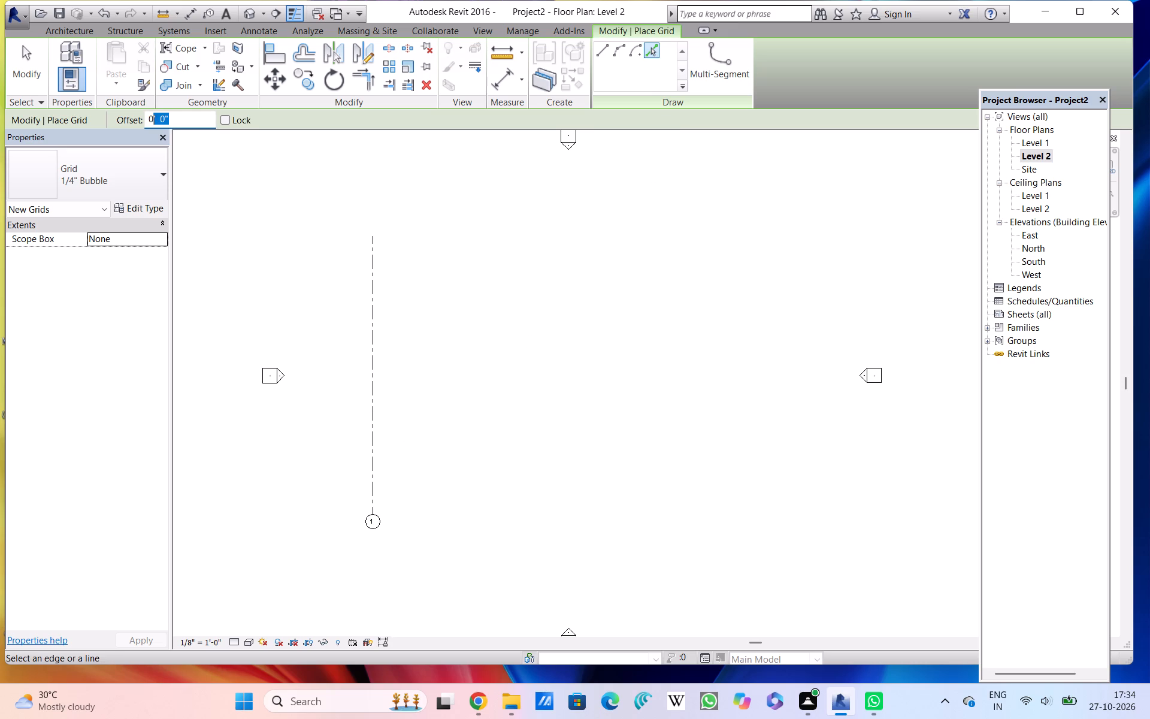
left_click_drag(152, 119, 146, 119)
left_click(146, 119)
left_click_drag(172, 114, 147, 110)
left_click(147, 110)
key("BackSpace")
key("1")
type("0'")
key("Return")
left_click(378, 431)
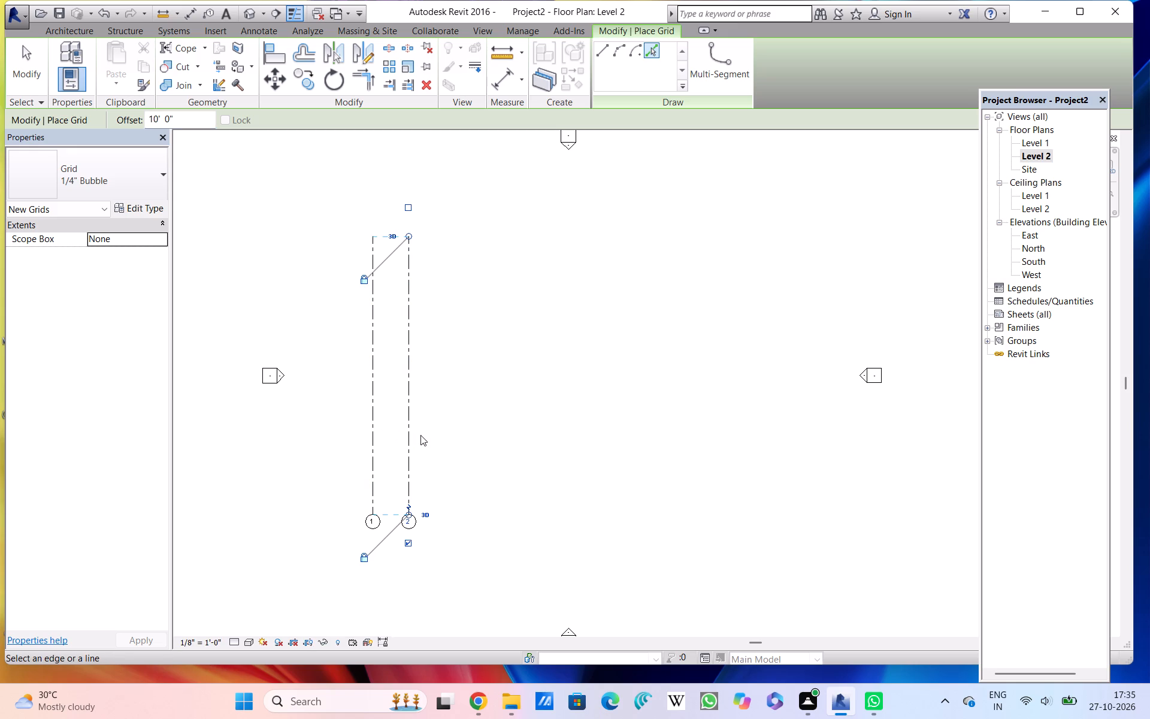
left_click(411, 445)
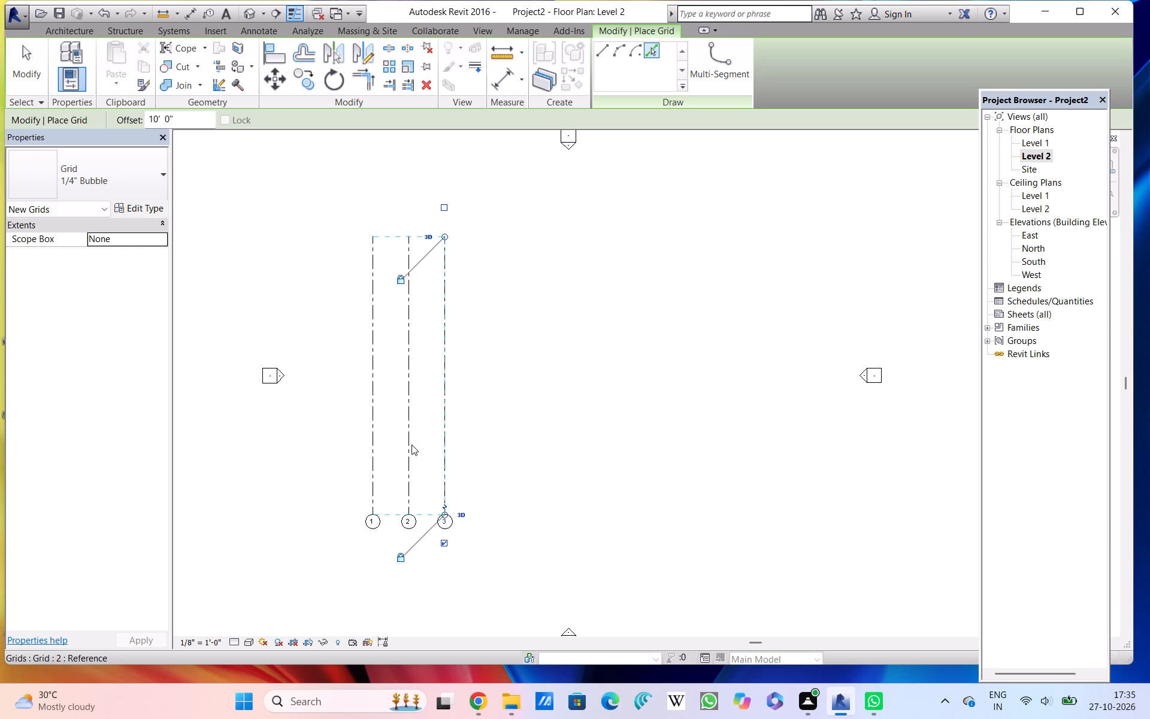
left_click(446, 439)
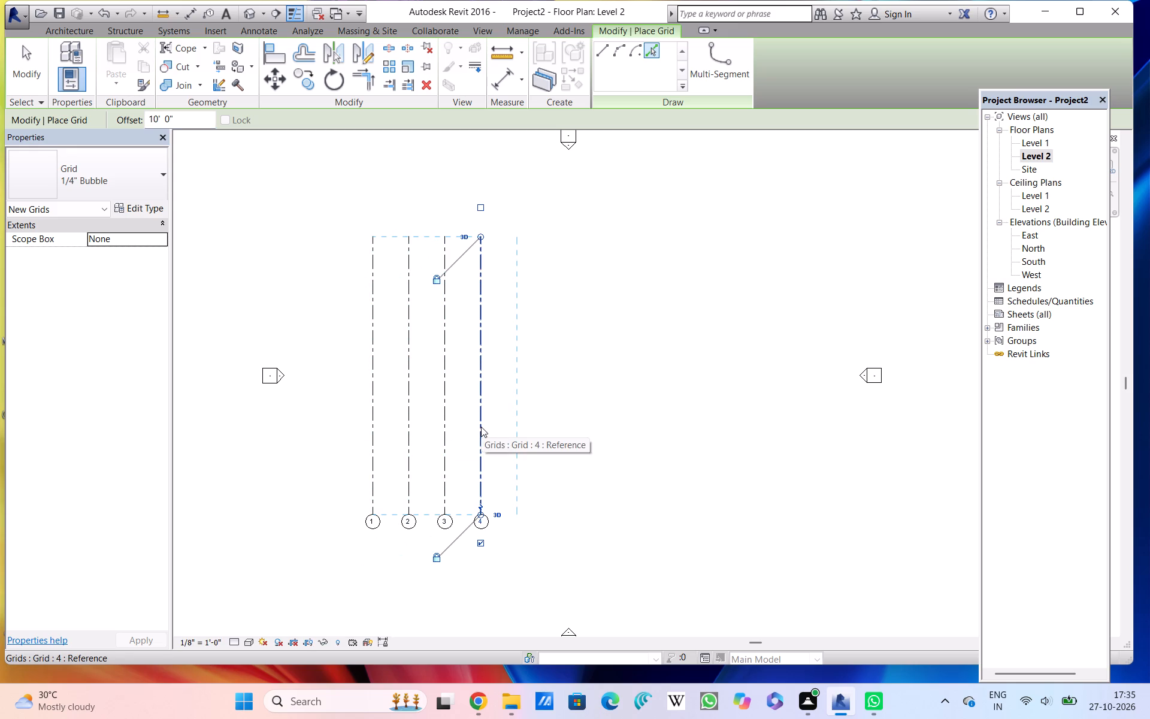
left_click(481, 427)
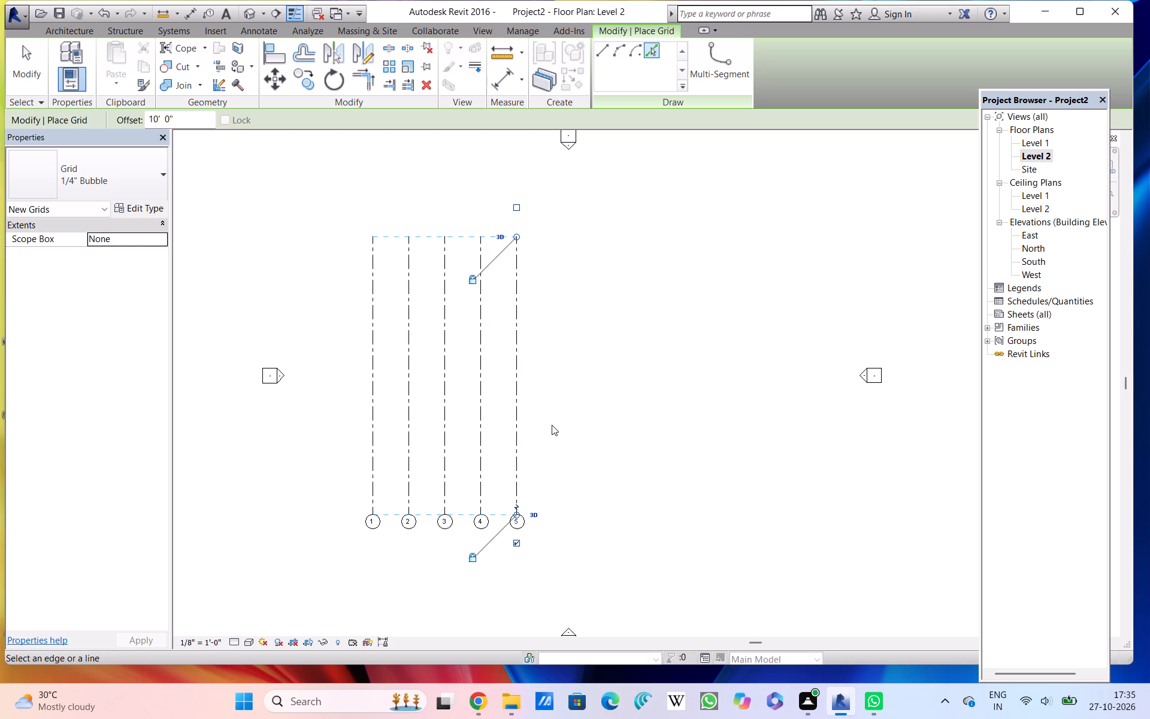
scroll(552, 425, "up", 1)
middle_click(552, 425)
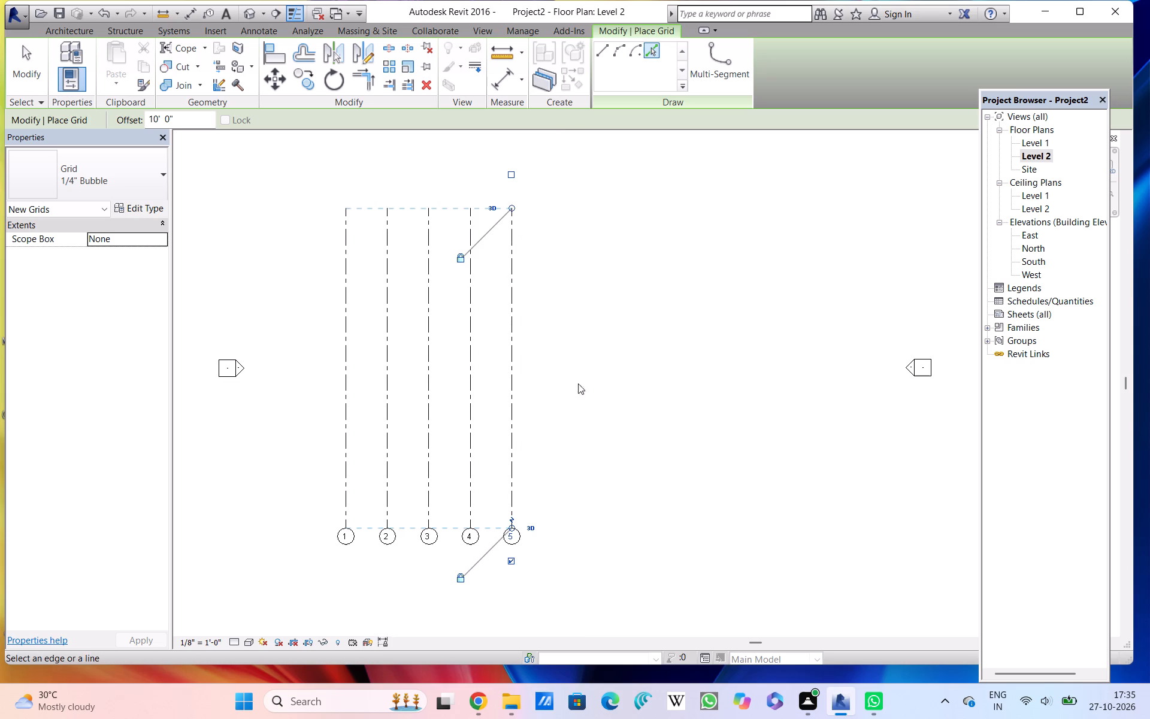
middle_click_drag(570, 379, 716, 376)
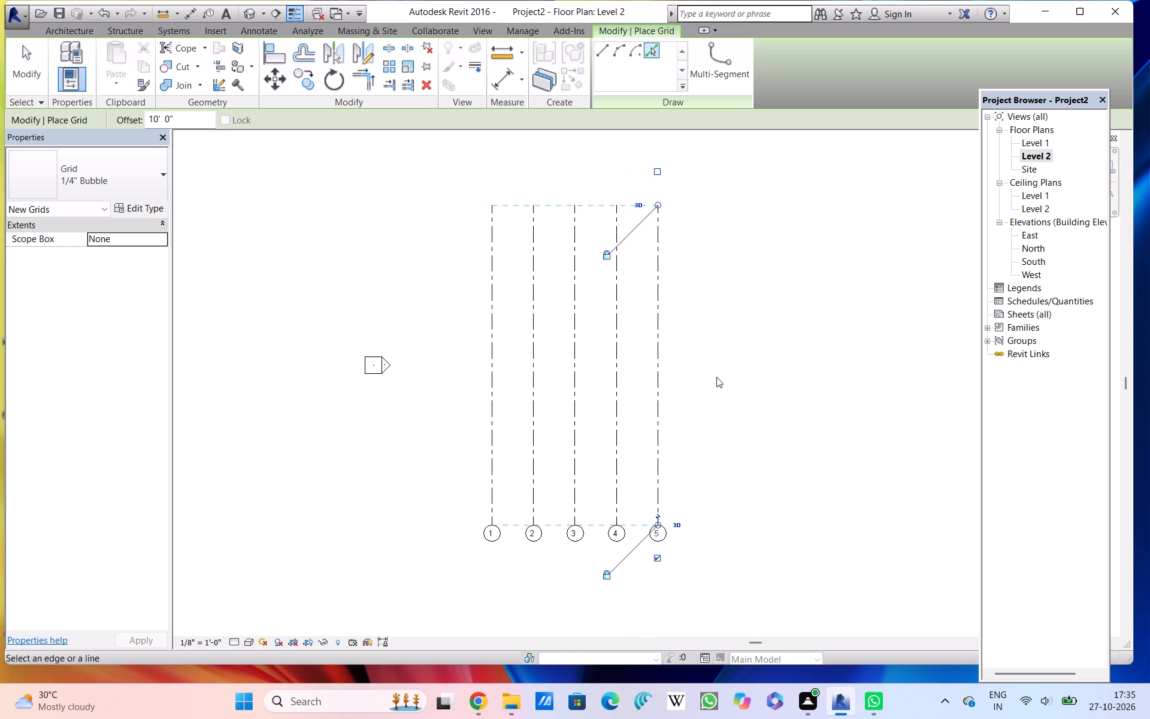
scroll(716, 377, "up", 1)
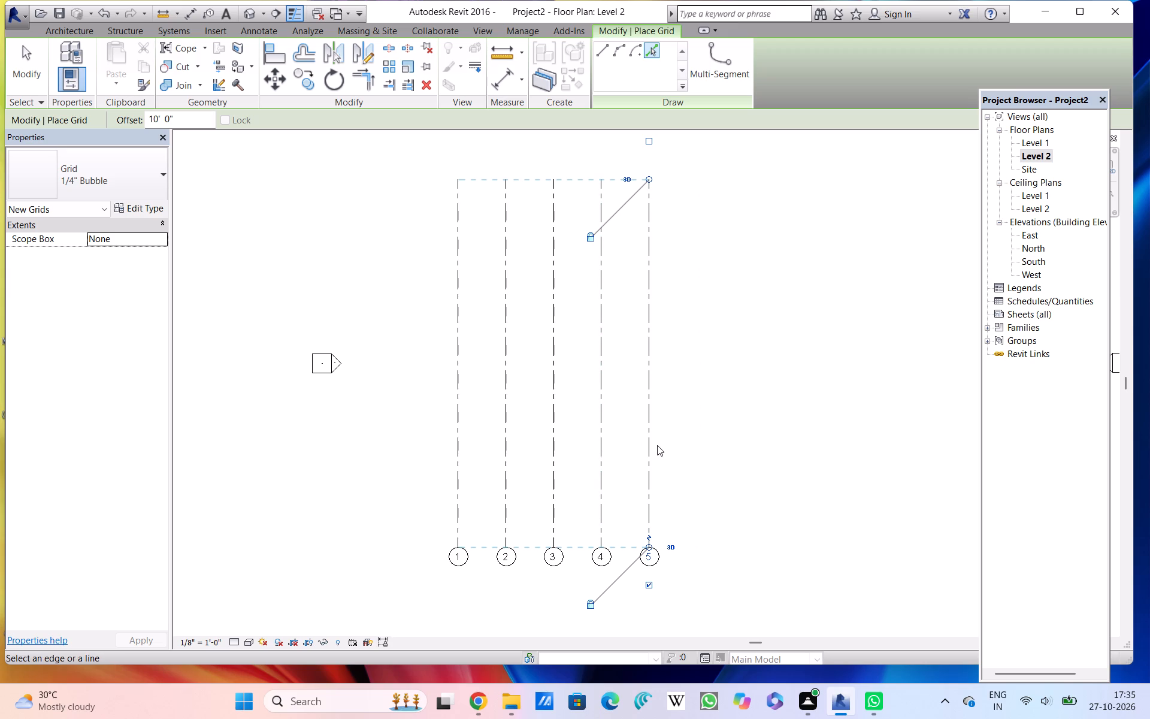
left_click(652, 452)
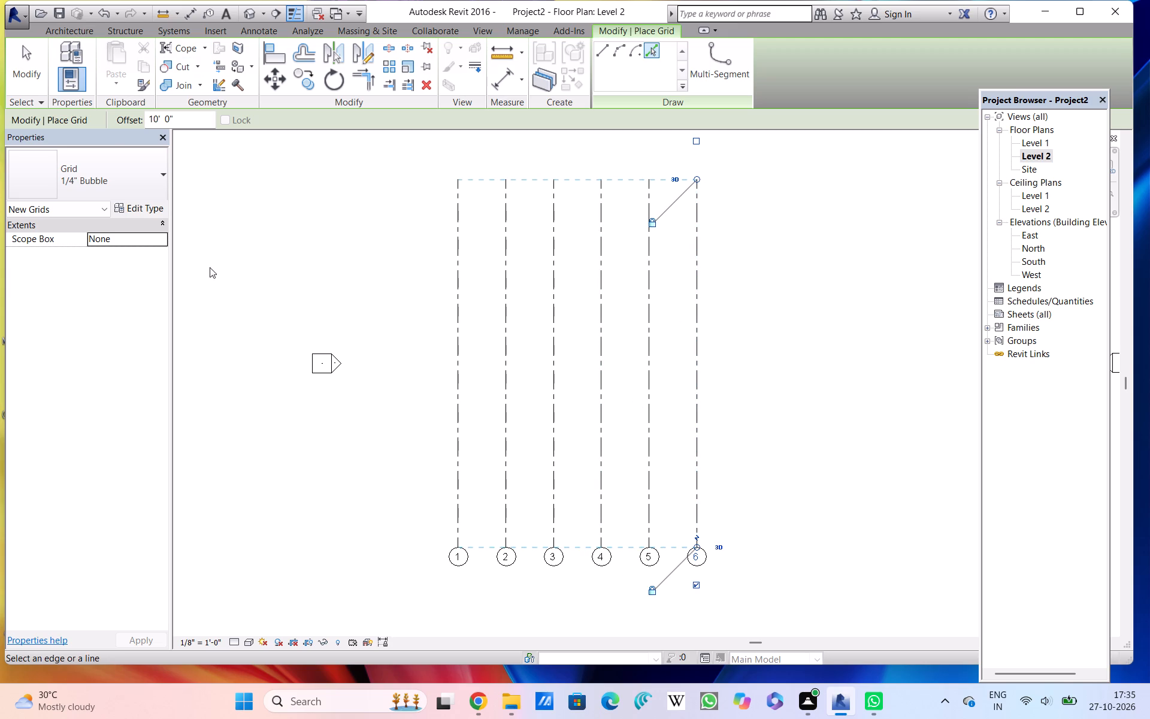
key("Escape")
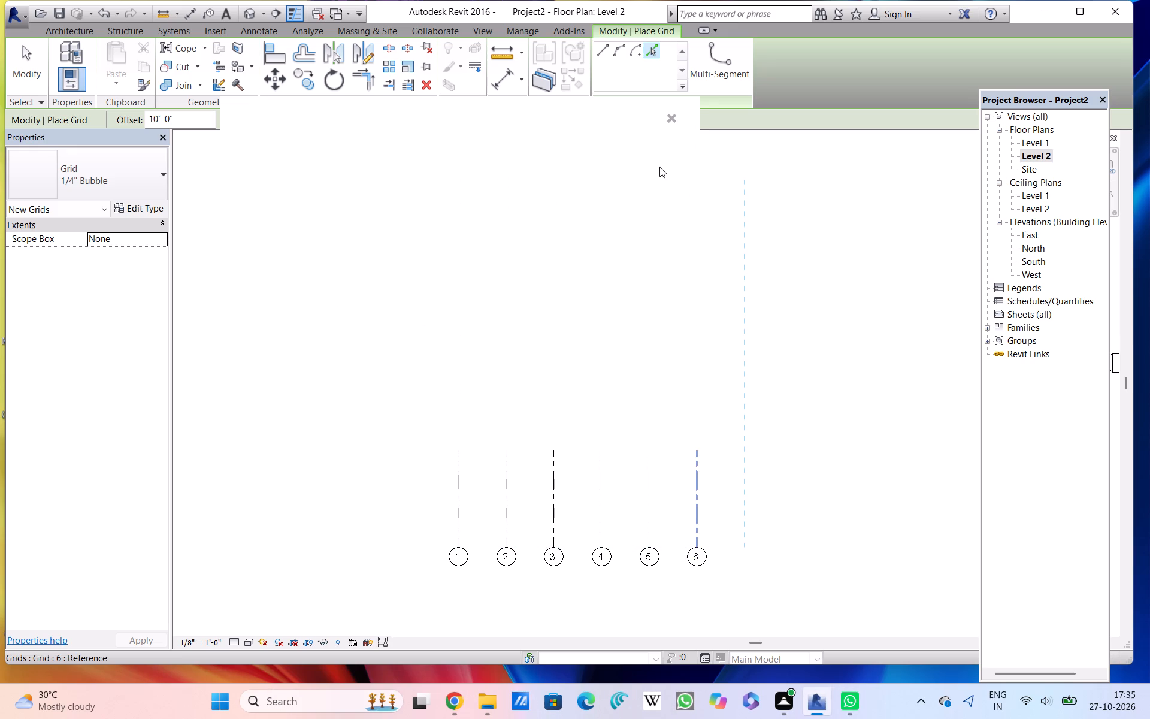
Dismiss the notice covering the Level 2 floor plan.
triple_click(673, 111)
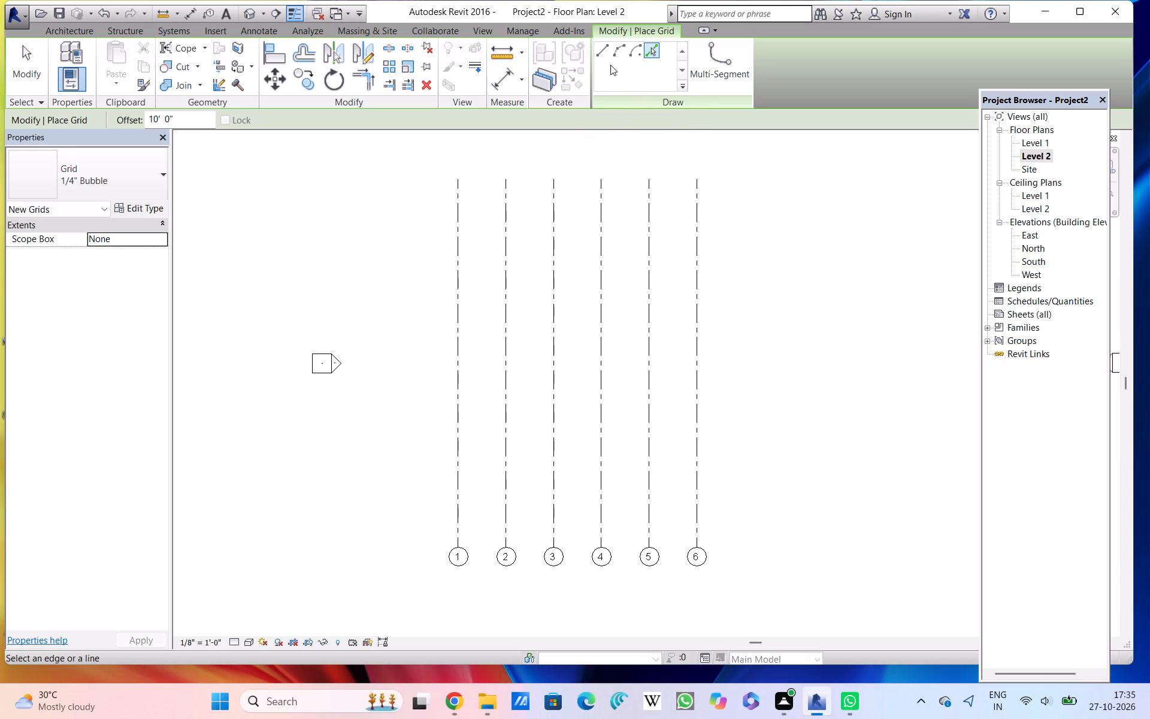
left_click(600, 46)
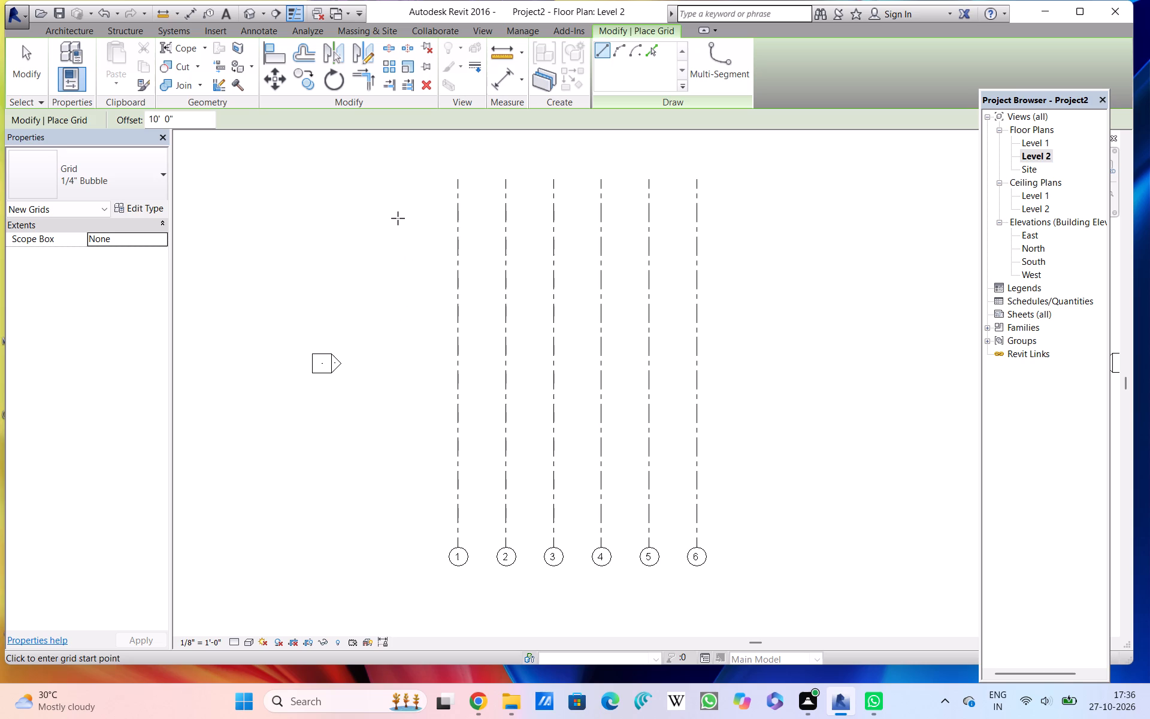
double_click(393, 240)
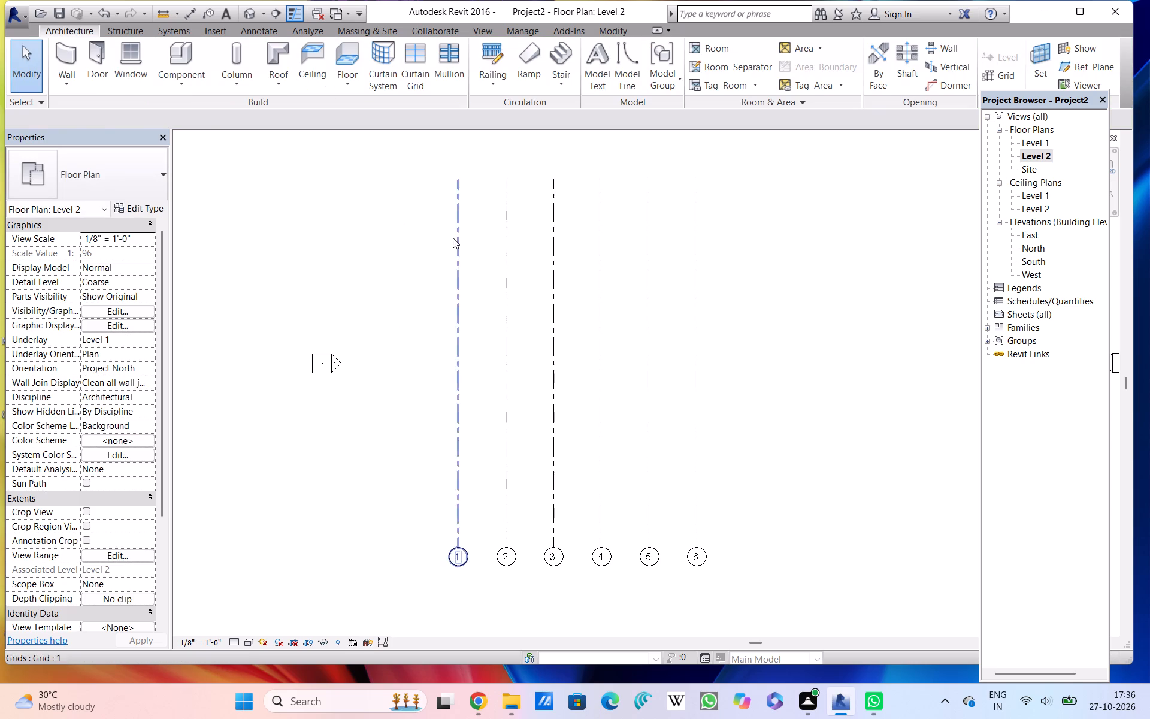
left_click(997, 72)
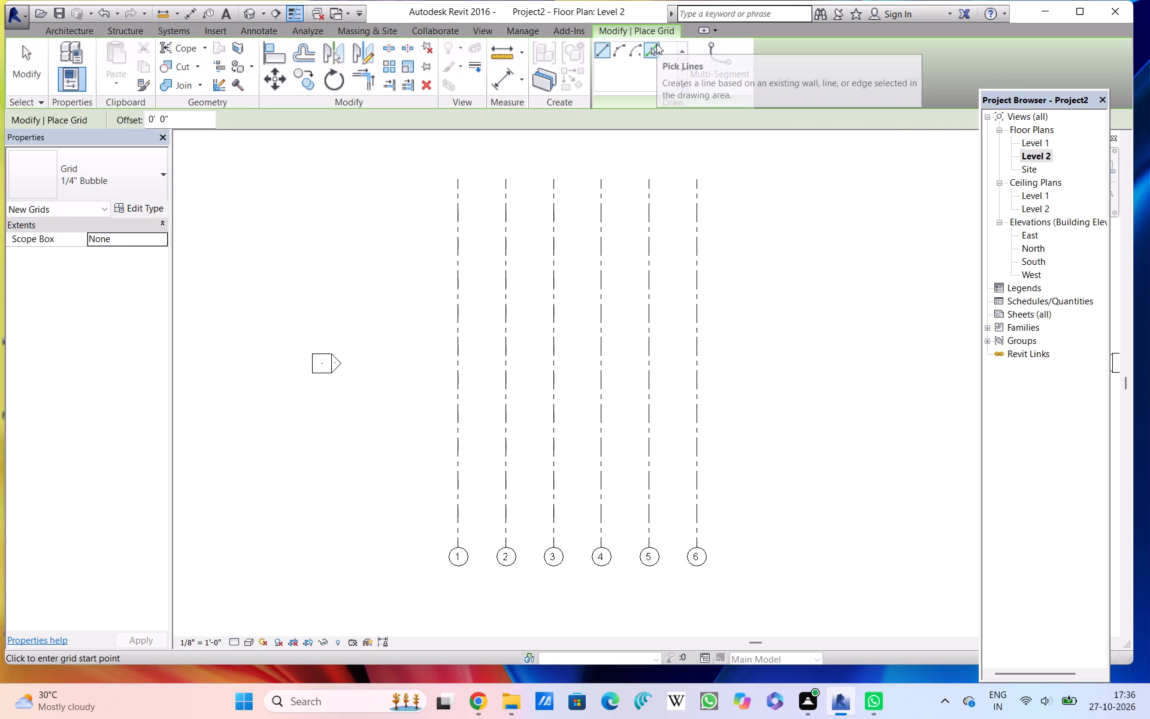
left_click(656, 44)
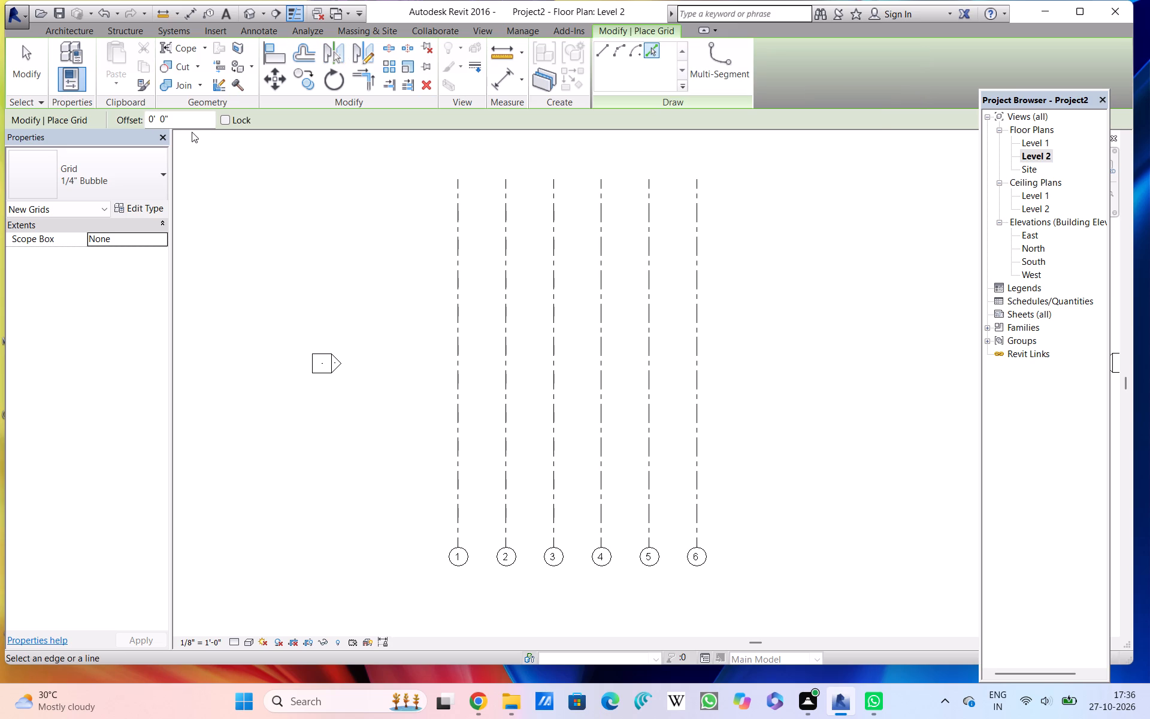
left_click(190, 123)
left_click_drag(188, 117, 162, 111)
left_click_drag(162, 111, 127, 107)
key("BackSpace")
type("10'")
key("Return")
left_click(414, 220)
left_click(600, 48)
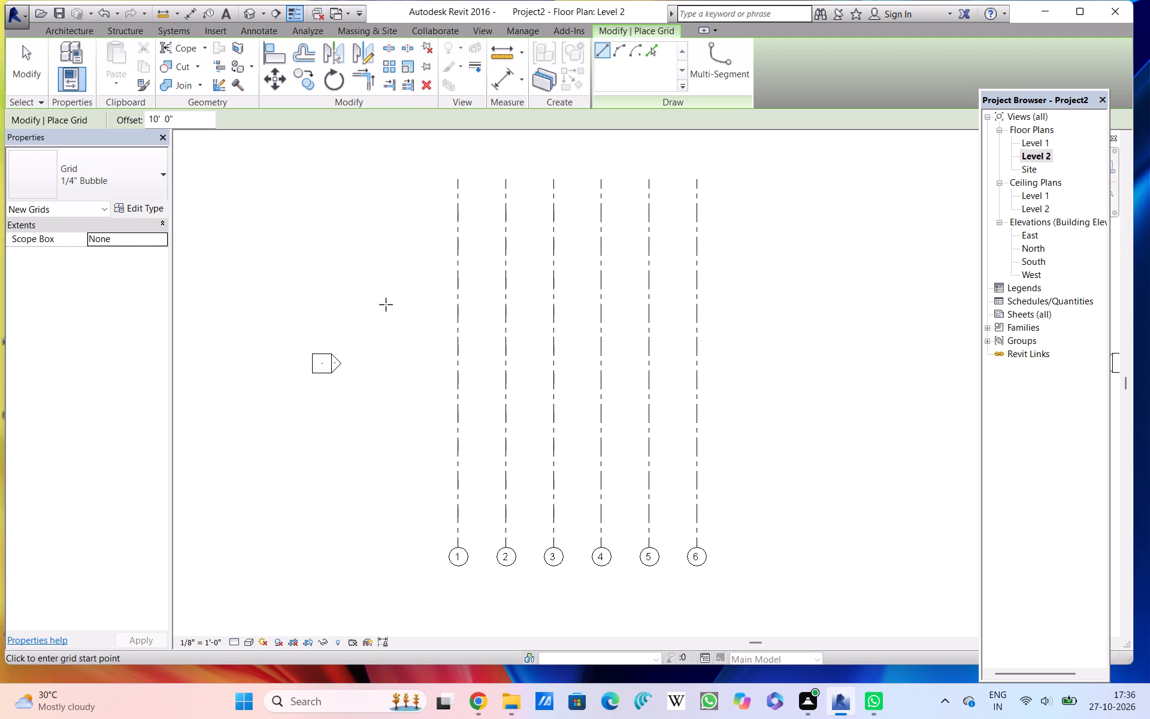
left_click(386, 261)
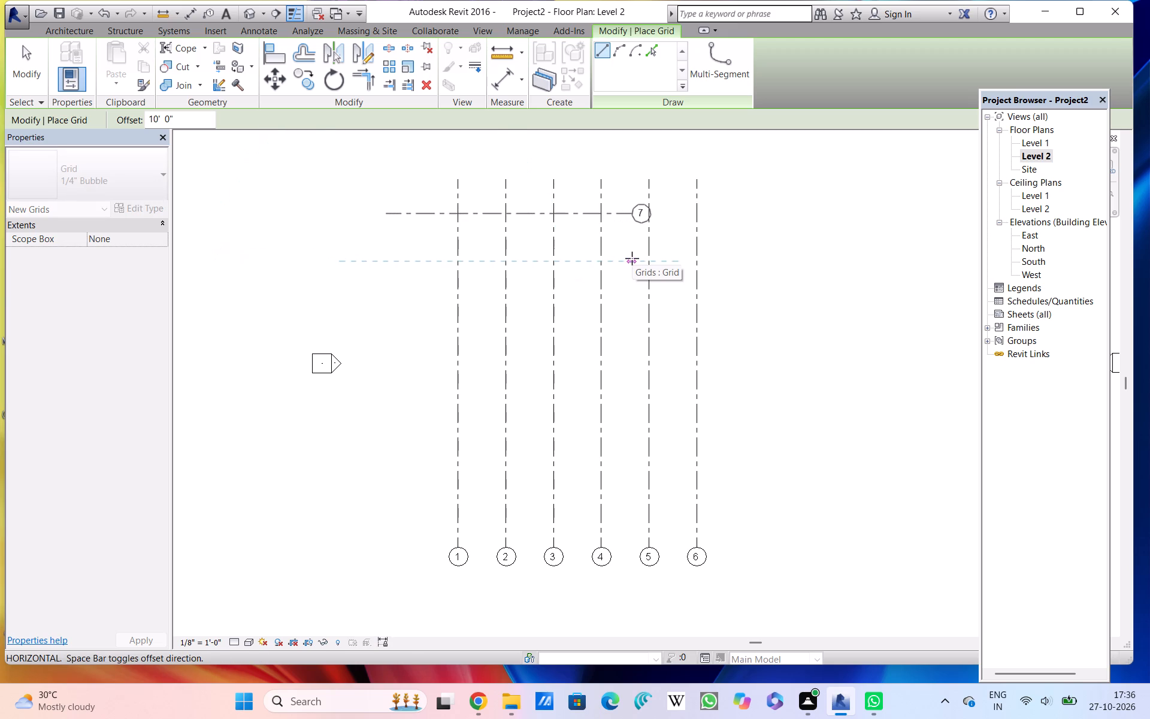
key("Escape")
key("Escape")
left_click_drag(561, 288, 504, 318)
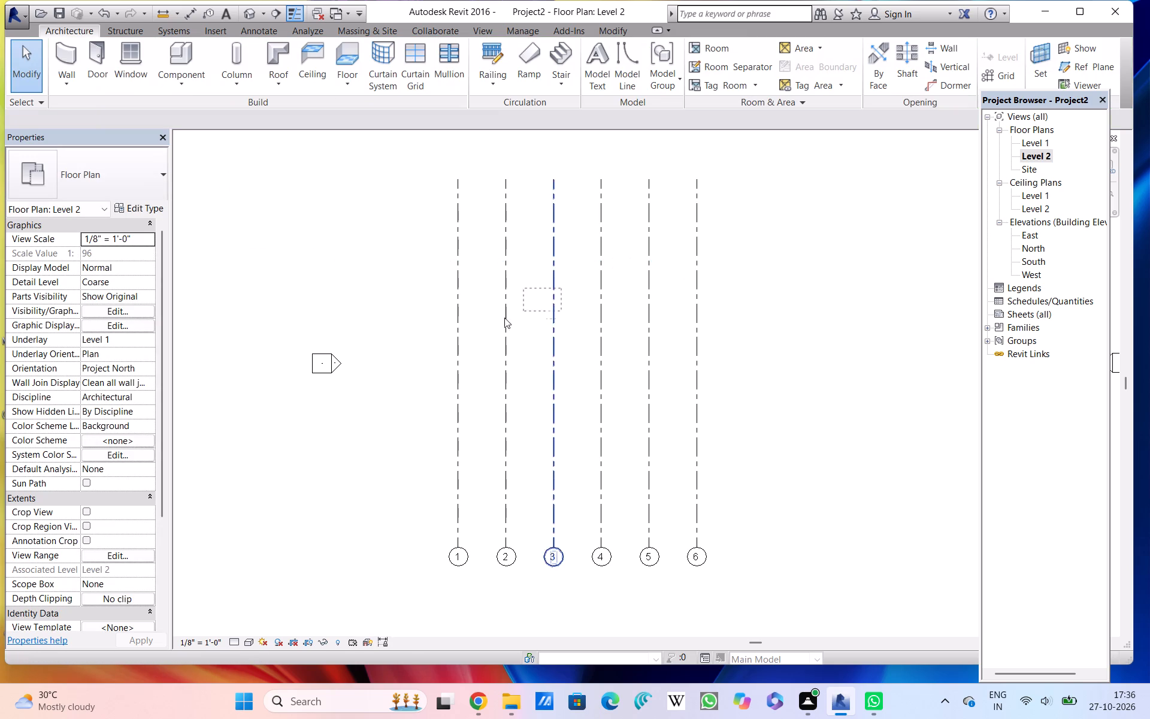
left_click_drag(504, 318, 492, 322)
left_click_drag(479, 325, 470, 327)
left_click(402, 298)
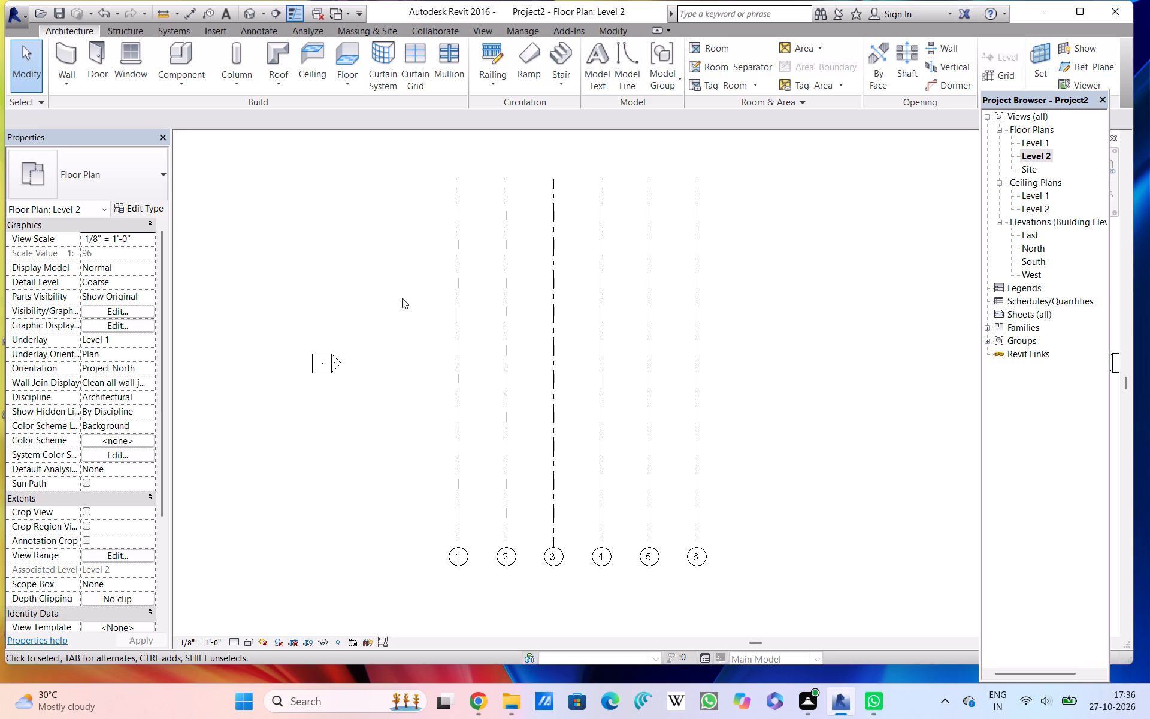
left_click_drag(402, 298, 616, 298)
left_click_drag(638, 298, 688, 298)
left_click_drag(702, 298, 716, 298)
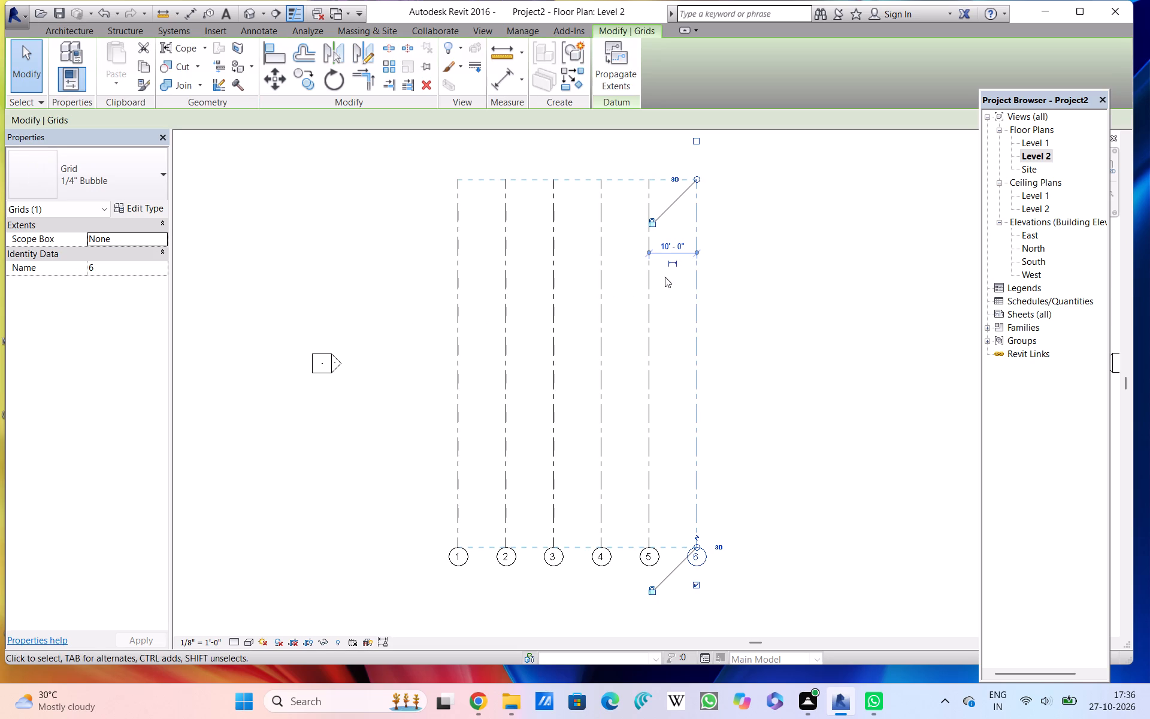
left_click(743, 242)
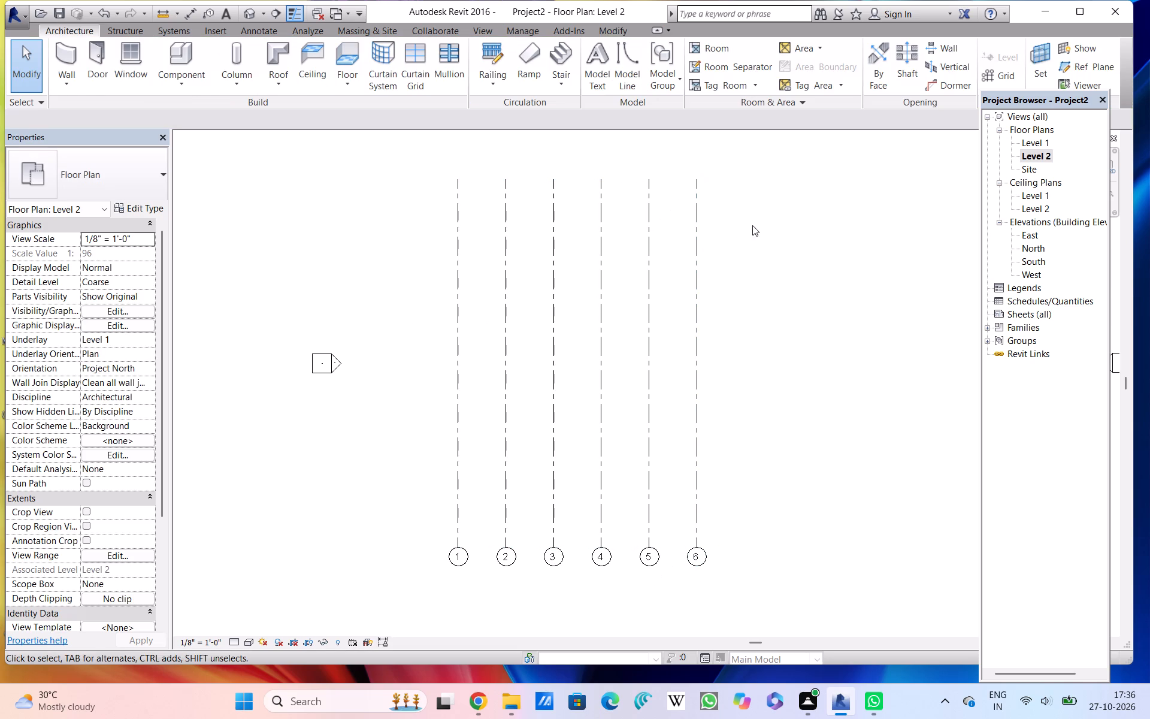
Draw a horizontal grid line with no offset across all six vertical grid lines, near their mid-height.
left_click(999, 80)
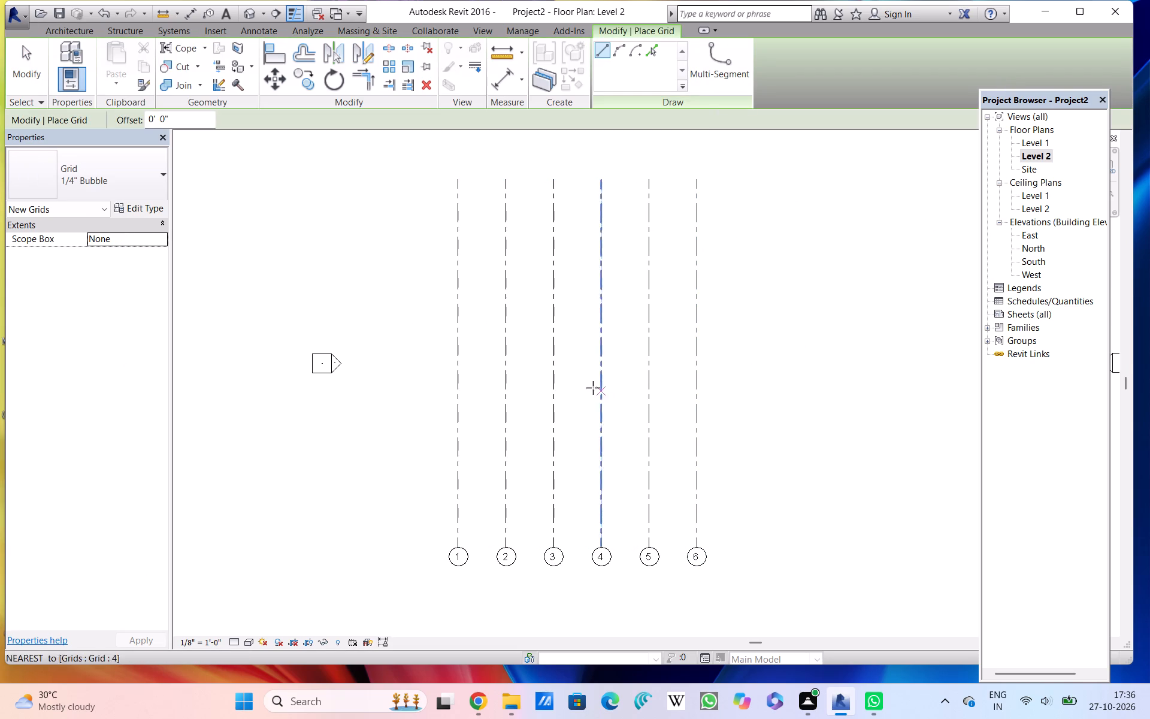
left_click(395, 345)
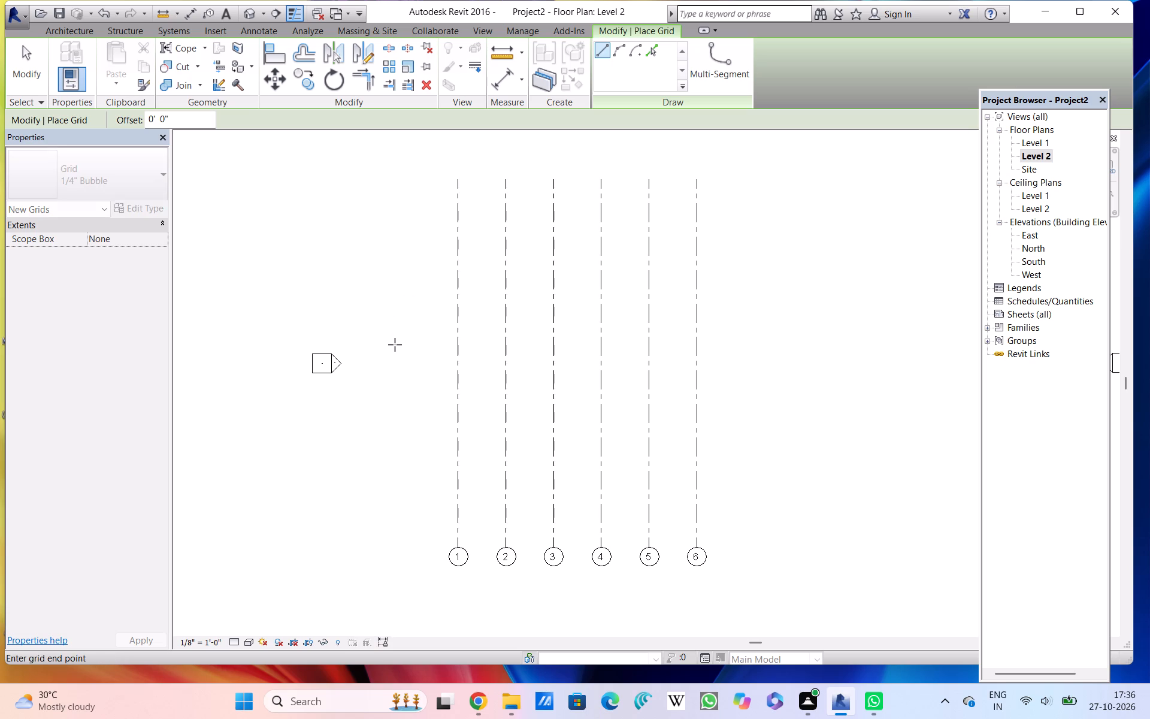
left_click(747, 343)
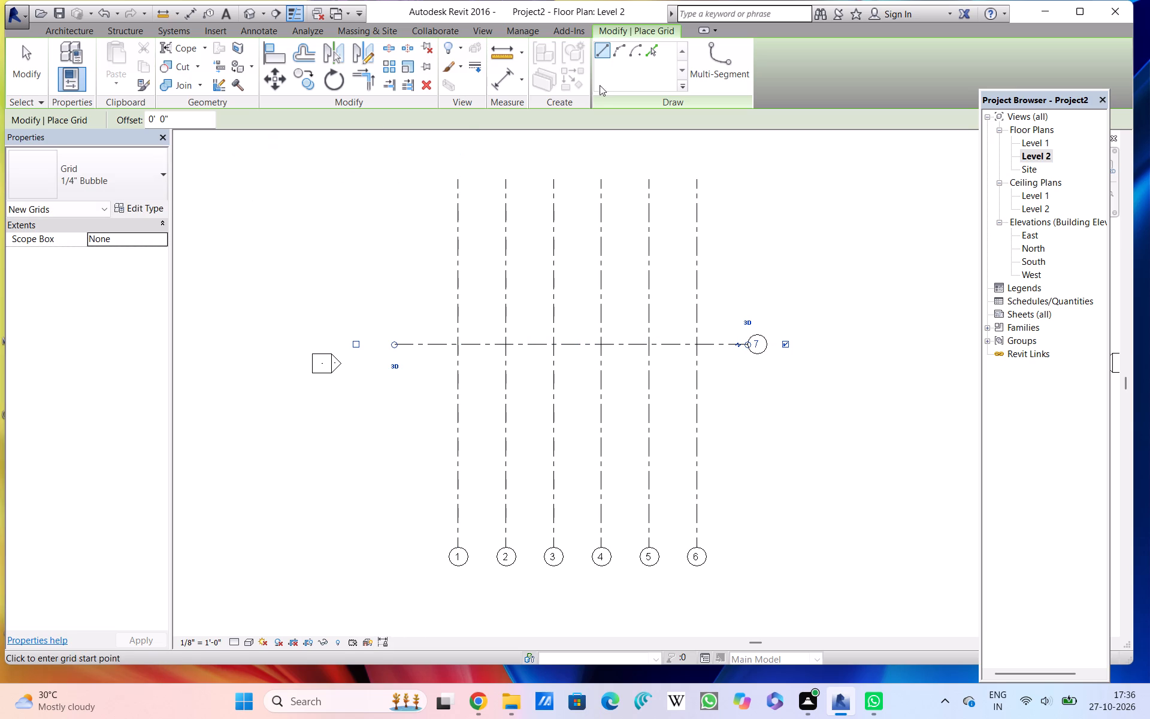
Add four more horizontal grid lines south of the first using Pick Lines, each offset 10' from the previous one.
left_click(656, 52)
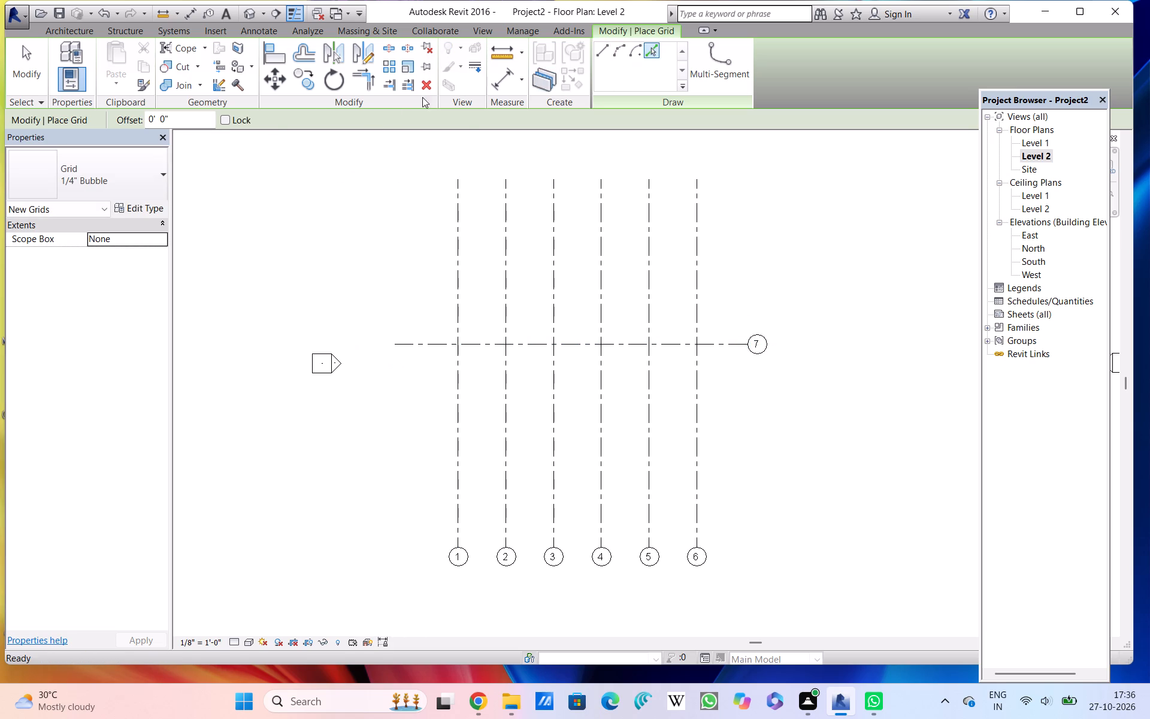
left_click(174, 116)
left_click_drag(164, 114, 134, 113)
left_click_drag(134, 113, 129, 113)
key("BackSpace")
key("Right")
key("BackSpace")
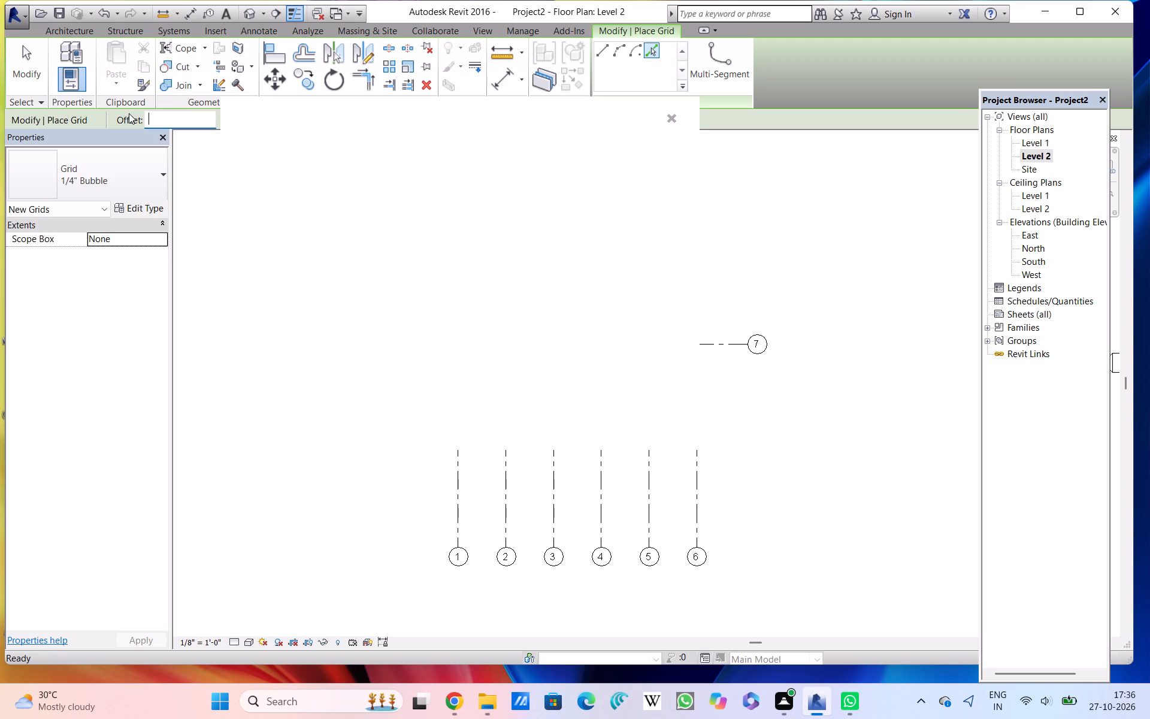
type("10")
key("apostrophe")
key("Return")
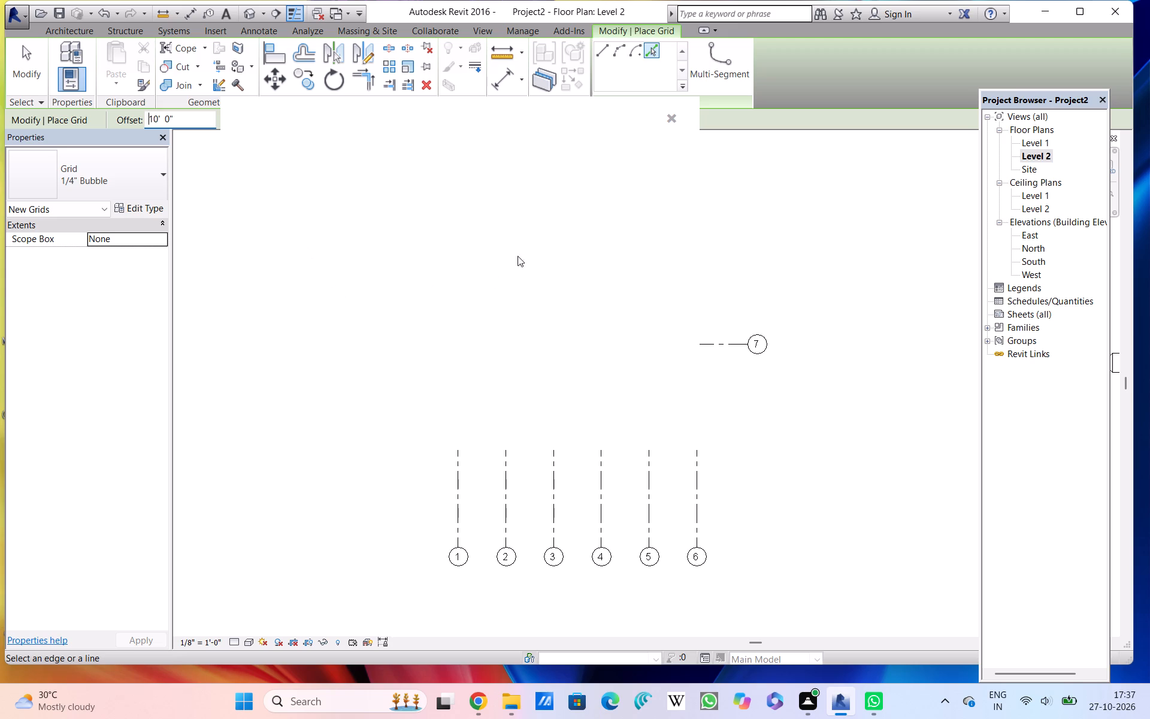
left_click(667, 117)
left_click(667, 117)
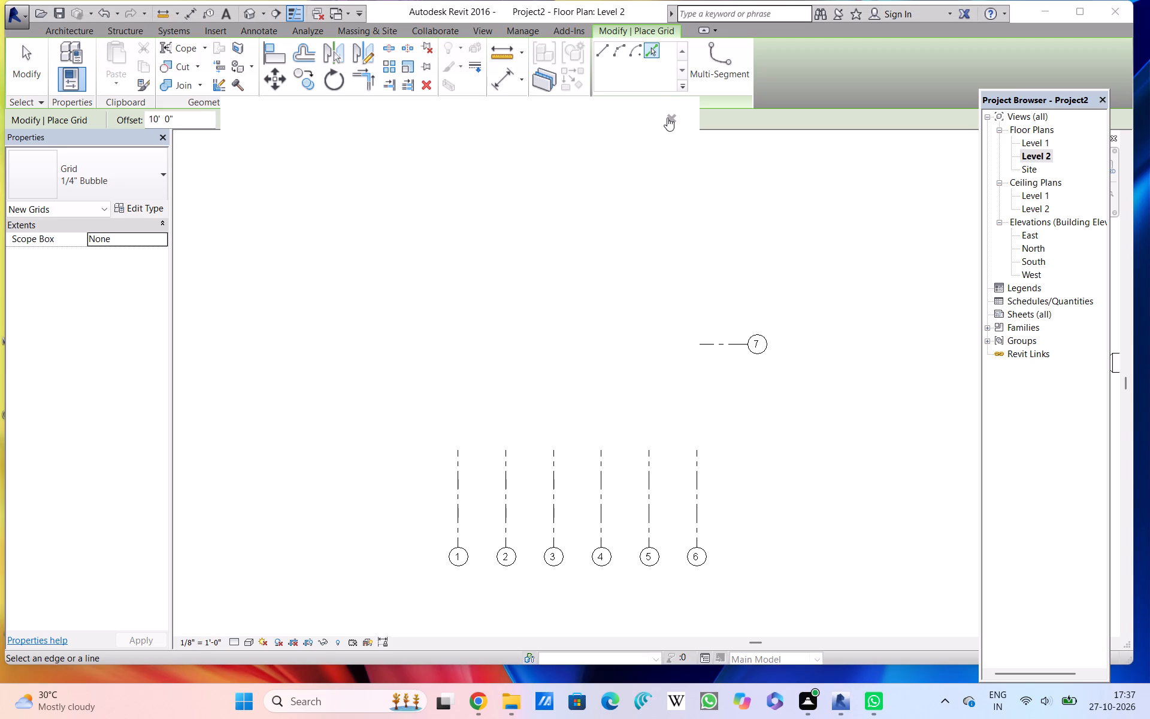
left_click(667, 117)
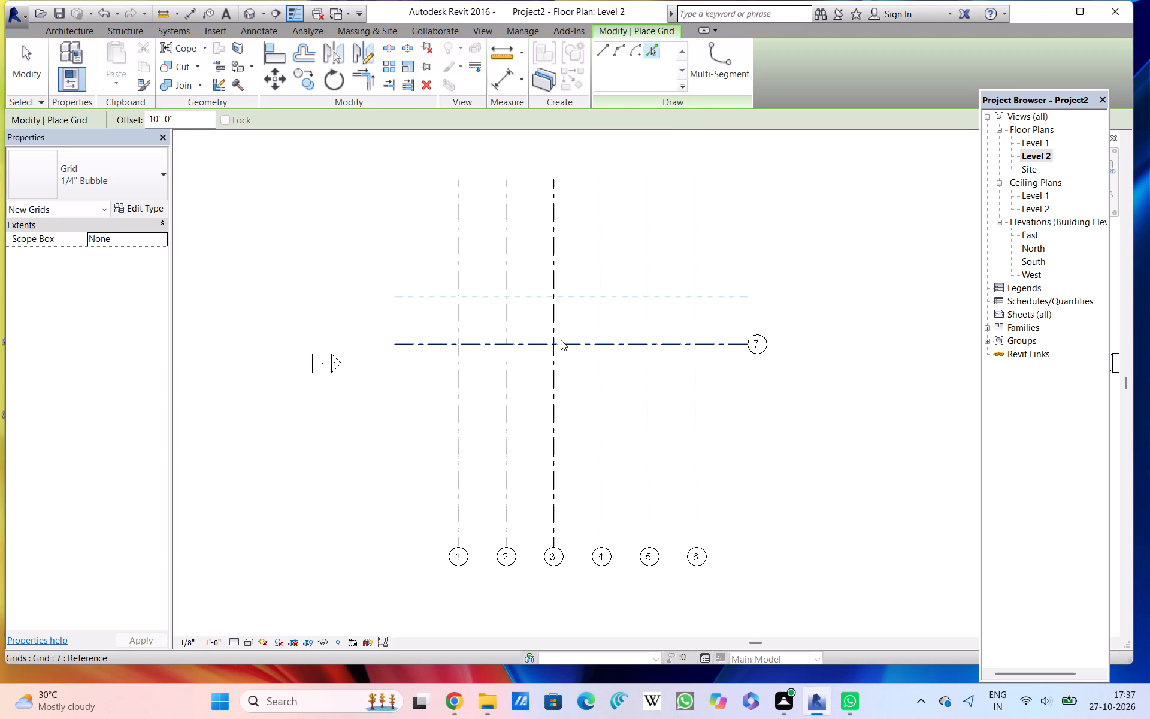
left_click(562, 349)
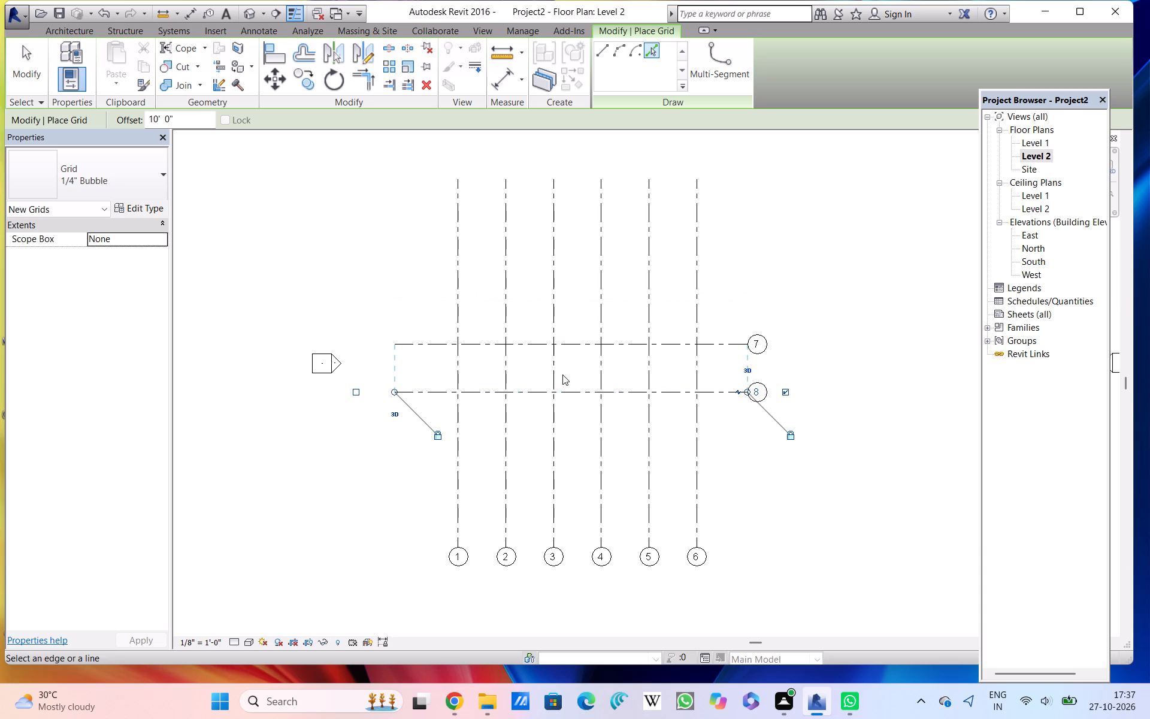
left_click(562, 394)
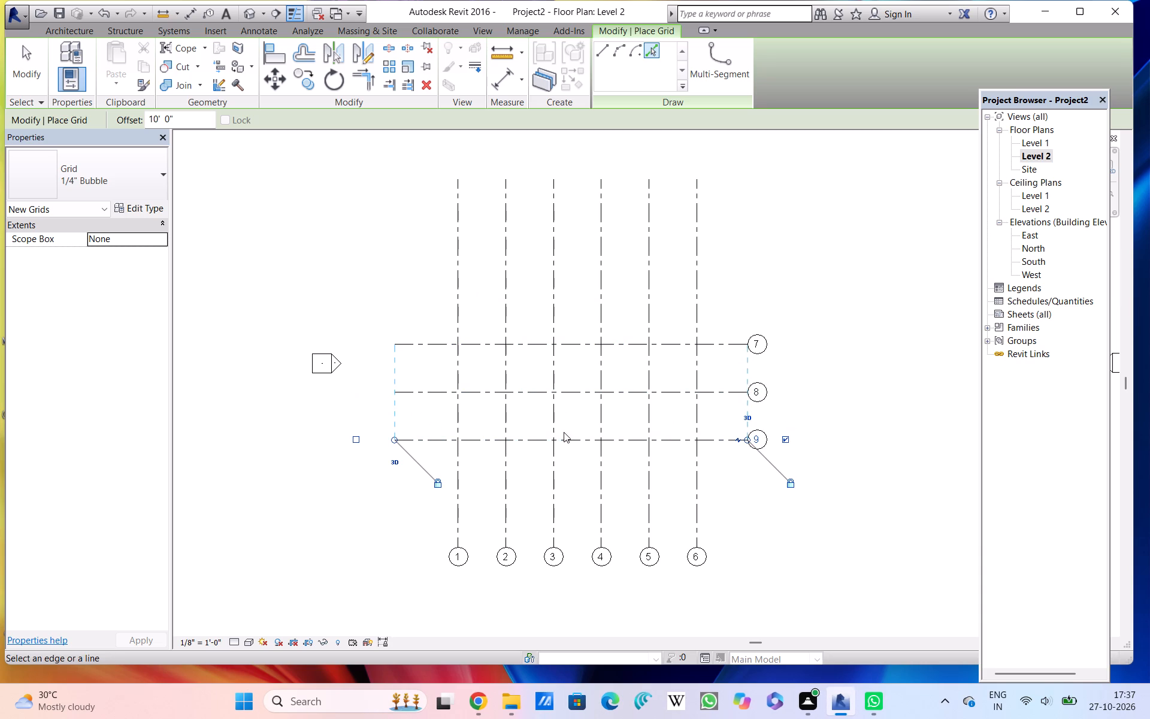
left_click(565, 441)
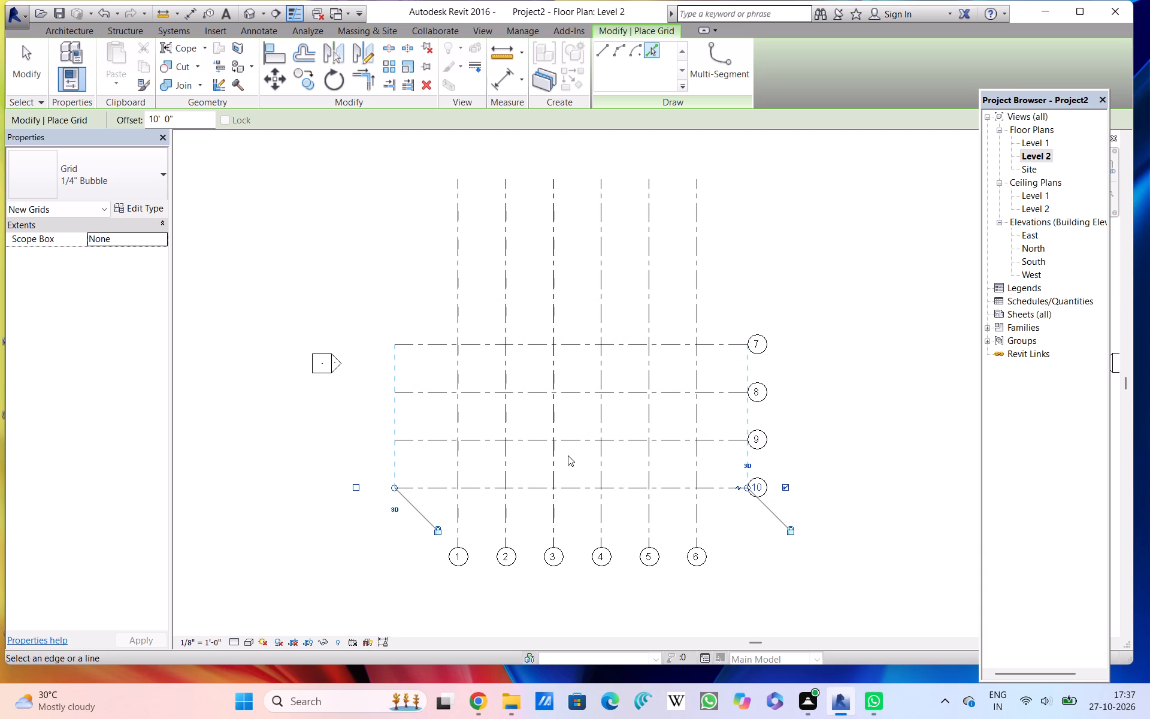
left_click(571, 493)
scroll(576, 492, "up", 3)
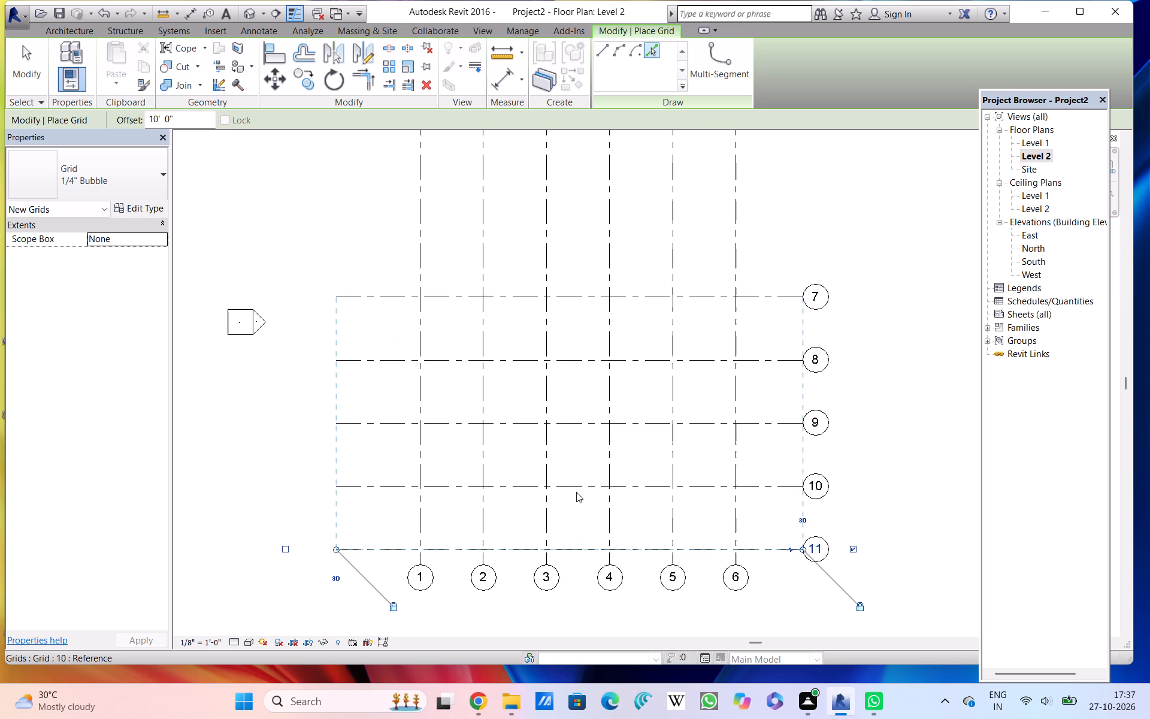
middle_click_drag(576, 492, 532, 454)
scroll(531, 454, "up", 2)
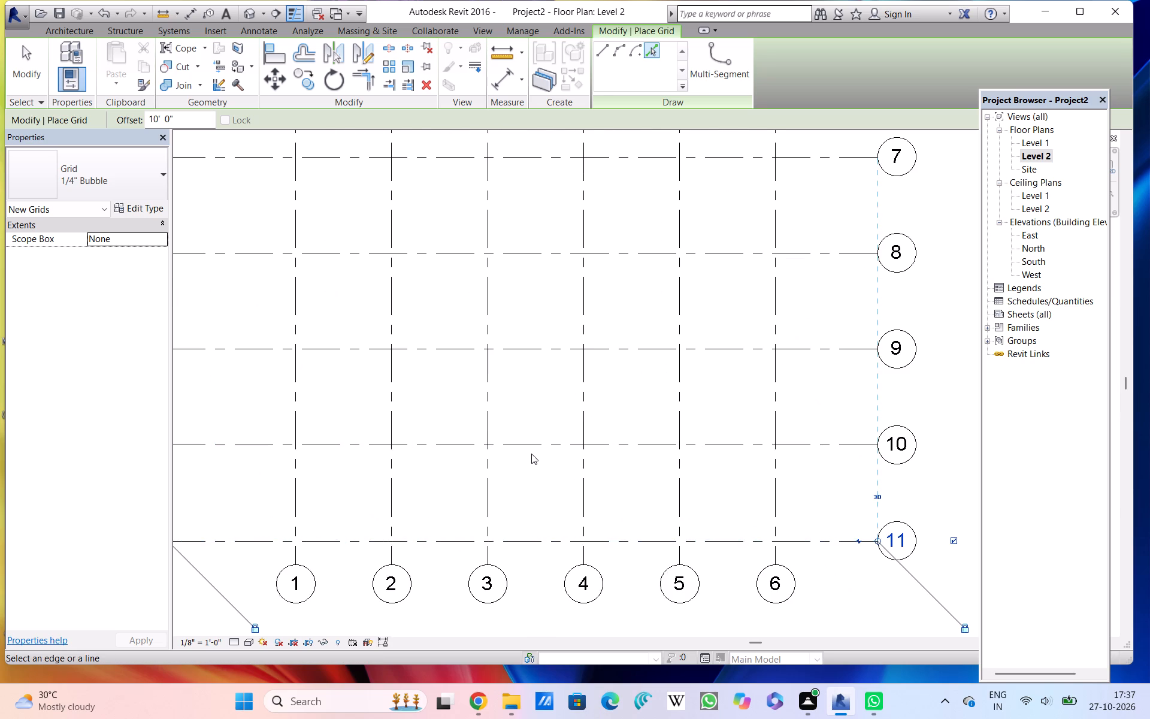
scroll(531, 454, "down", 2)
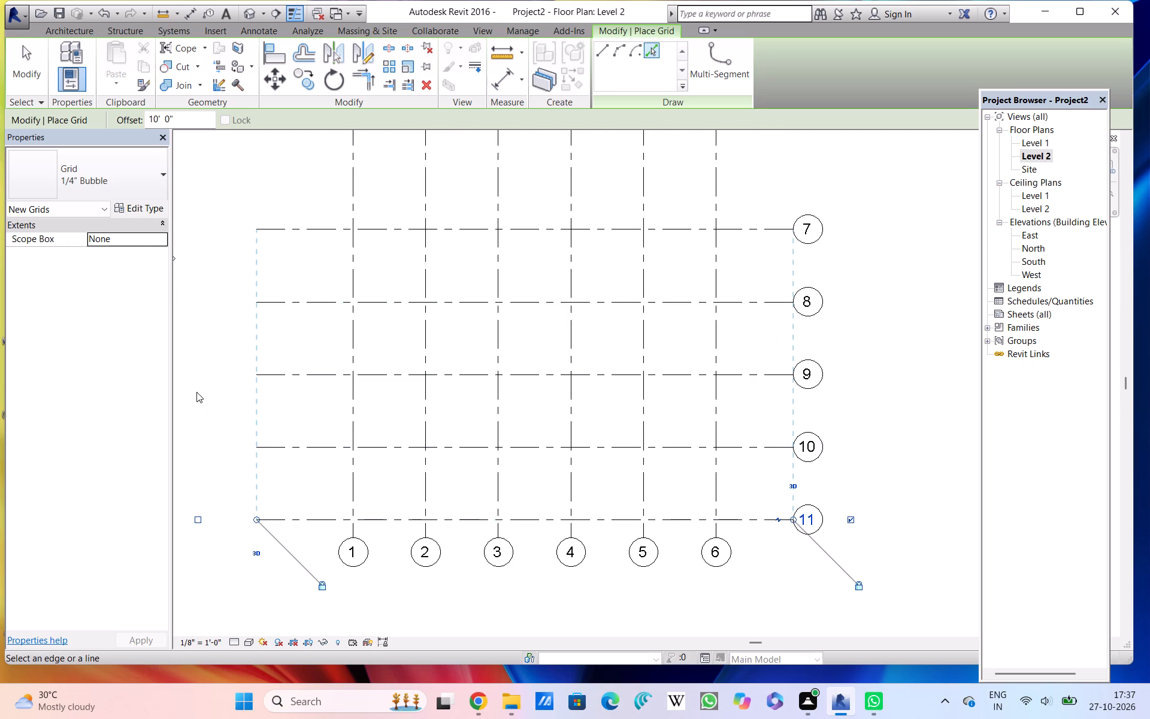
key("Escape")
key("grave")
key("Escape")
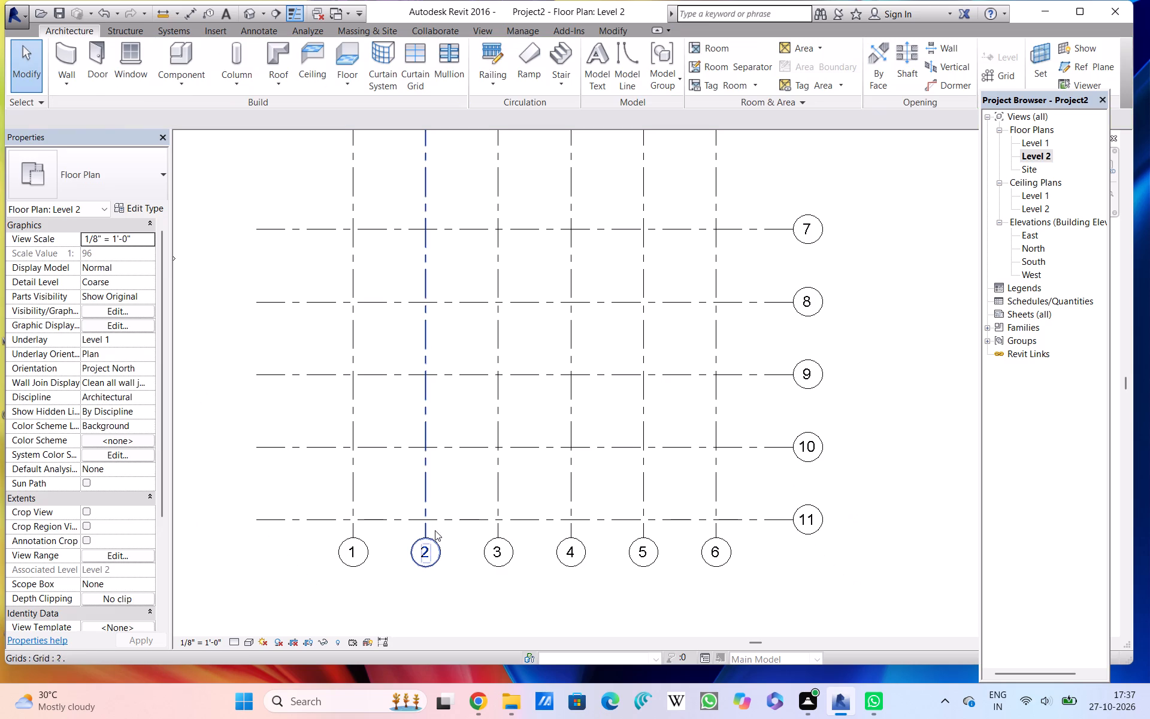
Delete vertical grid line 6.
middle_click_drag(468, 531, 503, 513)
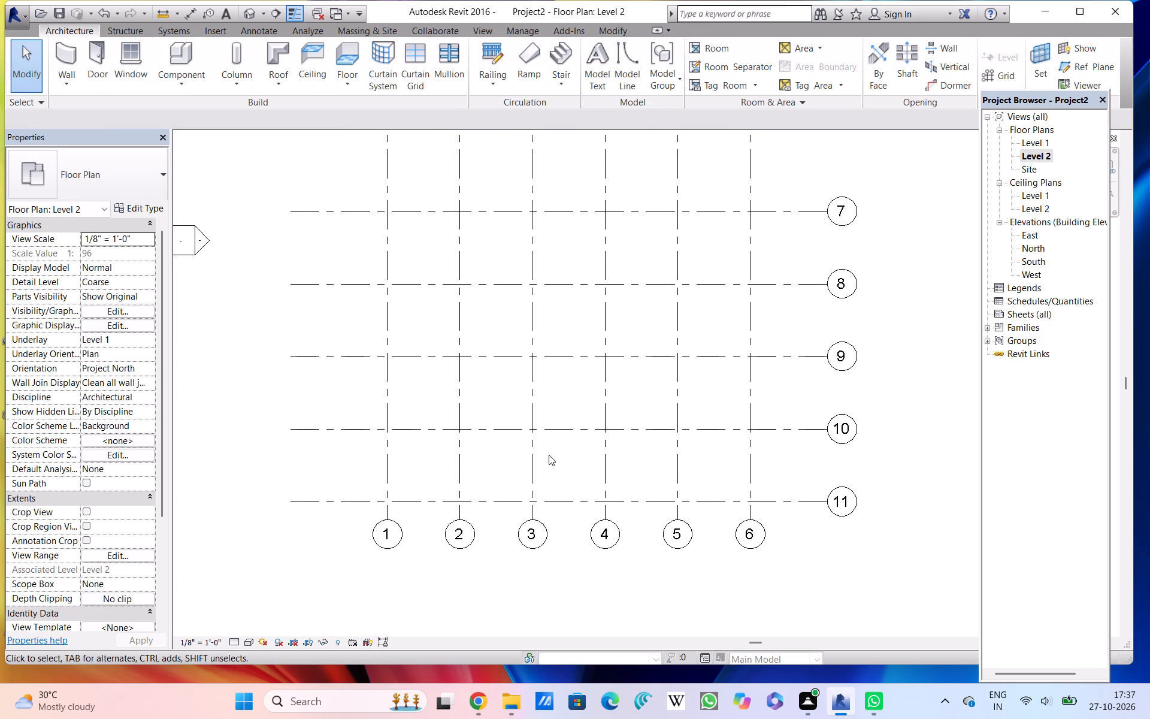
left_click(752, 511)
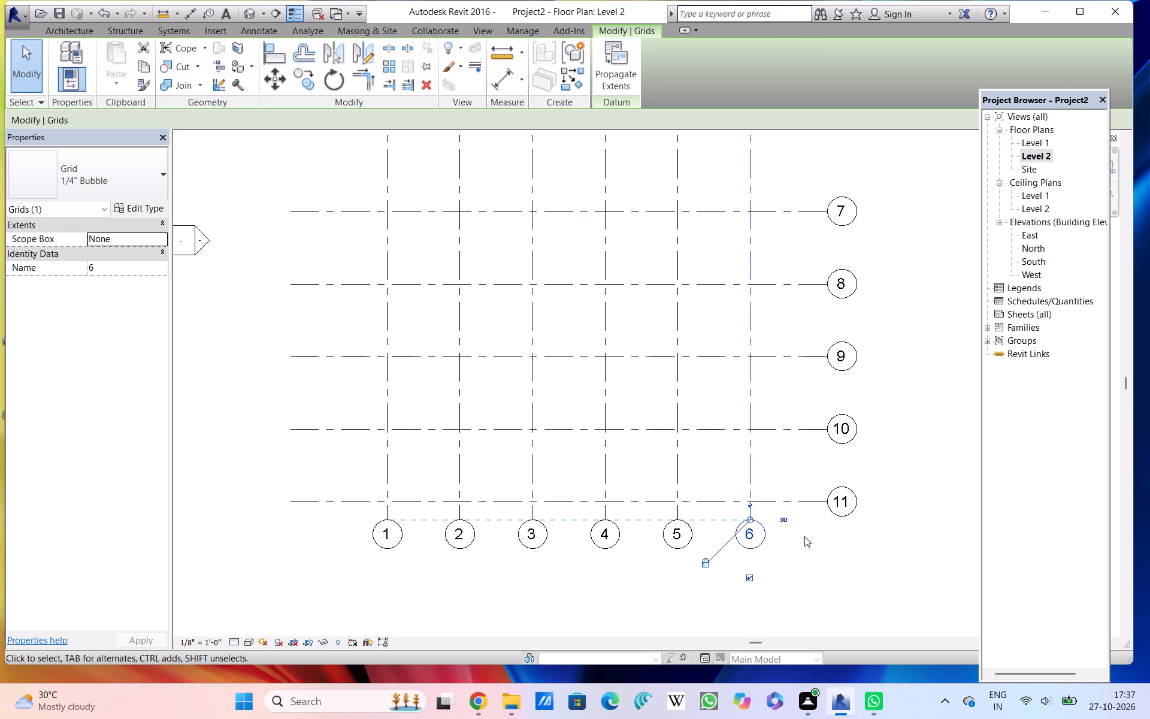
key("Delete")
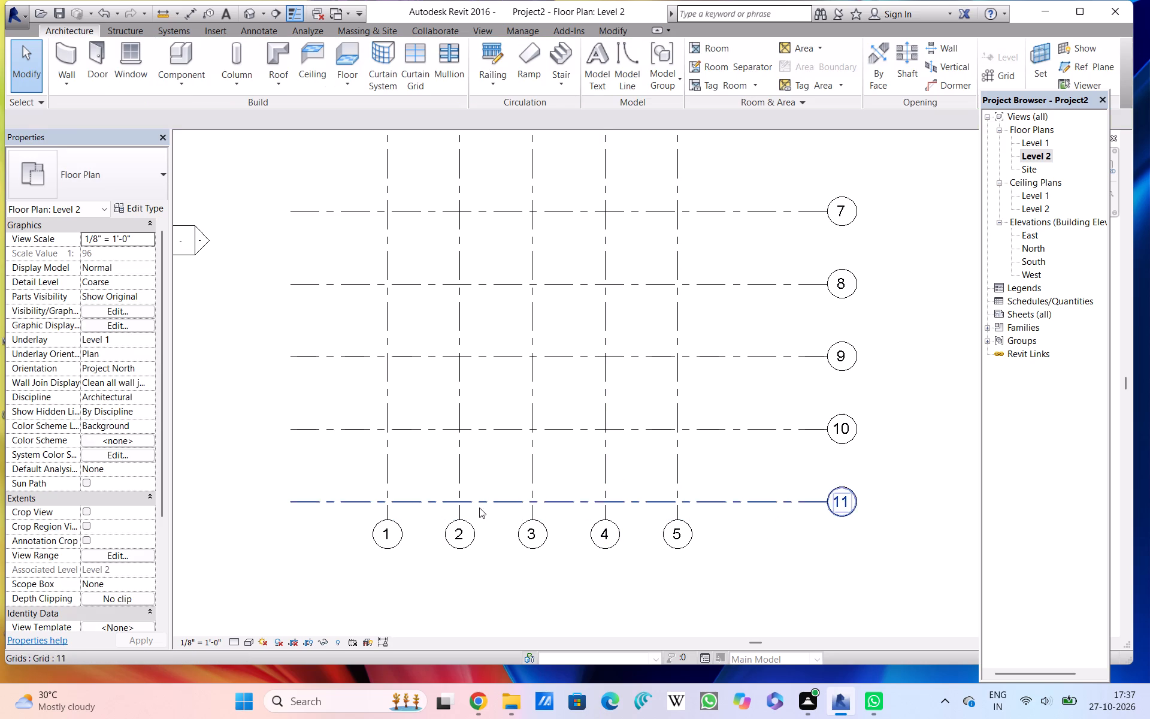
Place vertical W10X49 structural columns at the intersections of grid 11 with grids 1 and 2.
middle_click_drag(705, 470, 746, 462)
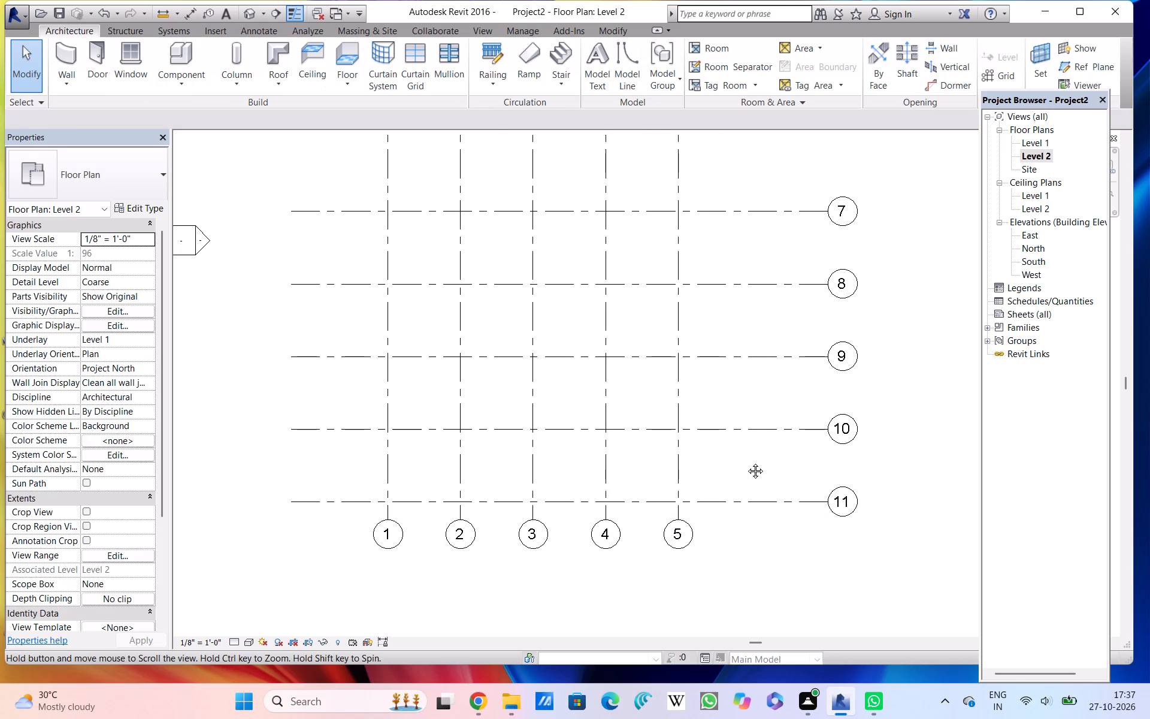
middle_click_drag(746, 462, 761, 462)
scroll(761, 462, "up", 2)
scroll(761, 462, "down", 2)
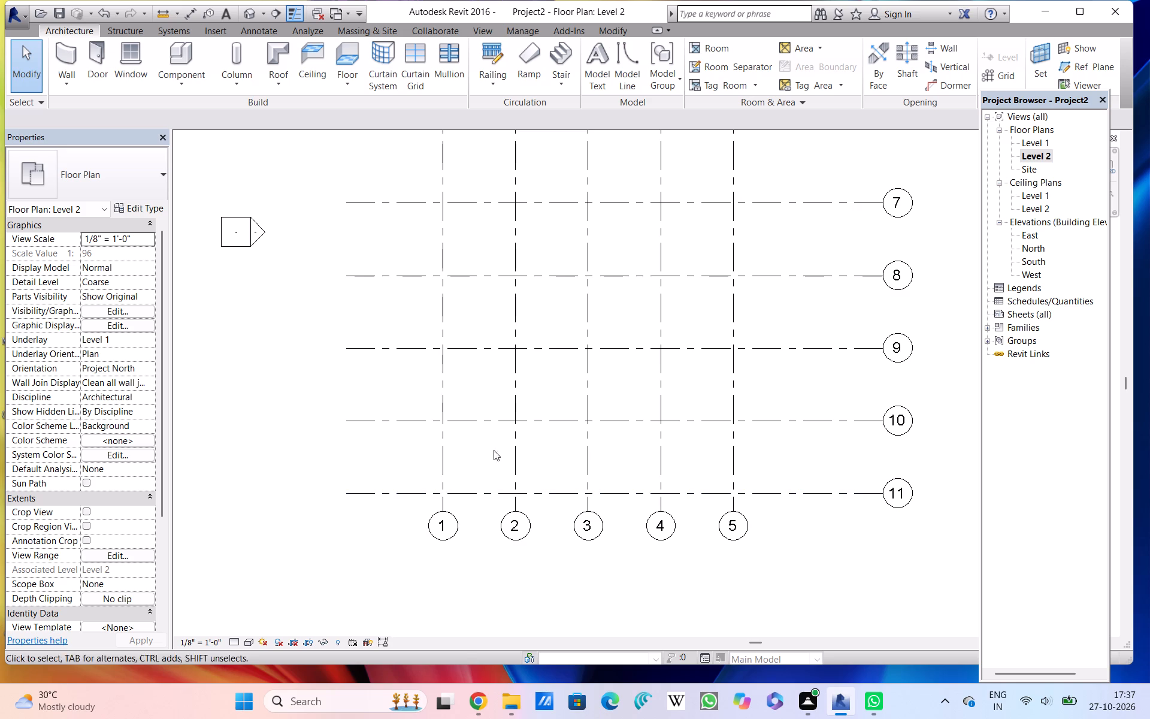
double_click(241, 64)
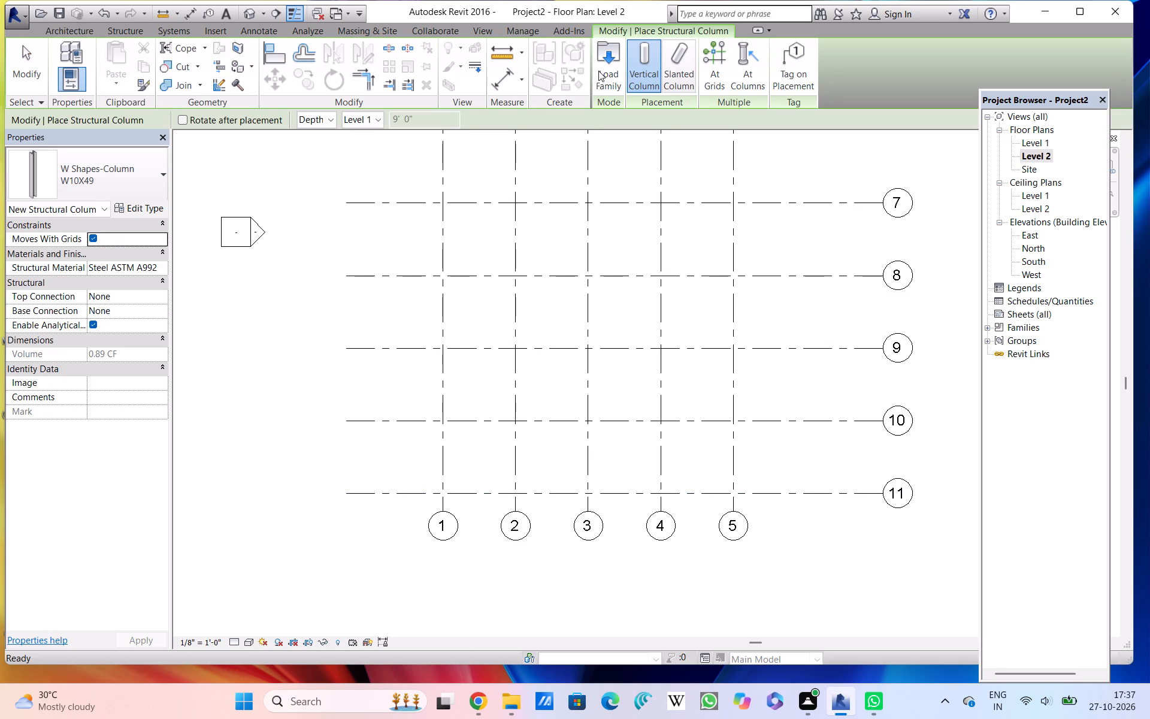
left_click(643, 77)
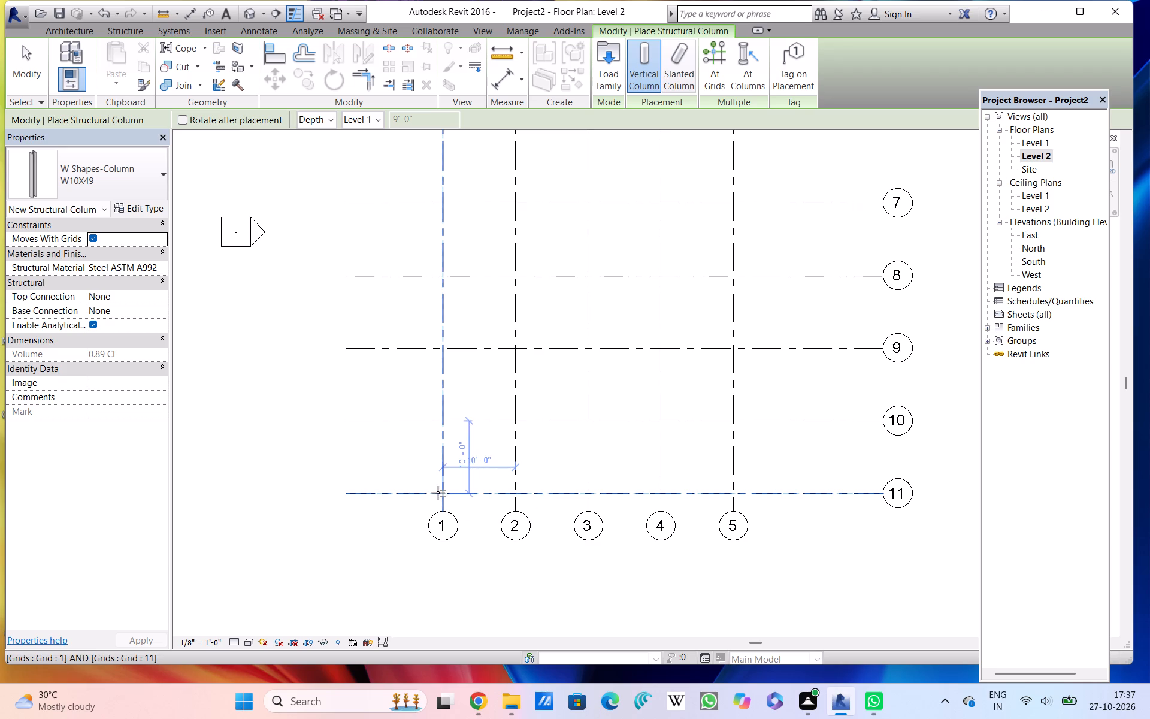
scroll(438, 493, "up", 4)
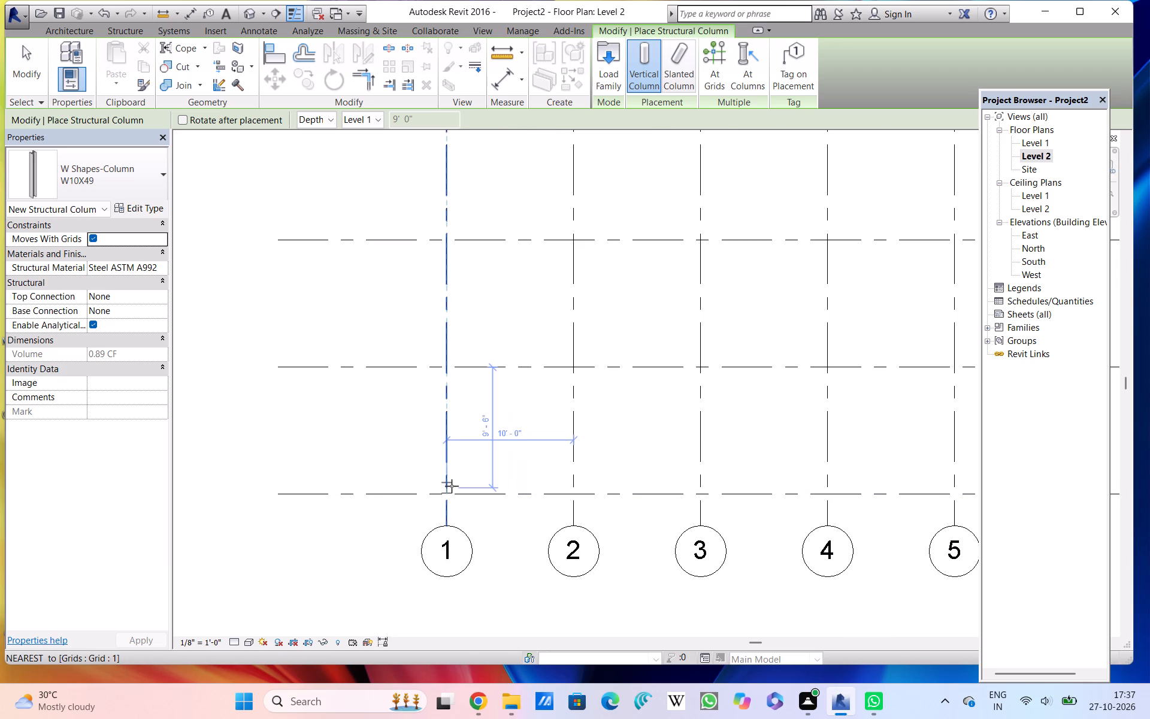
left_click(448, 493)
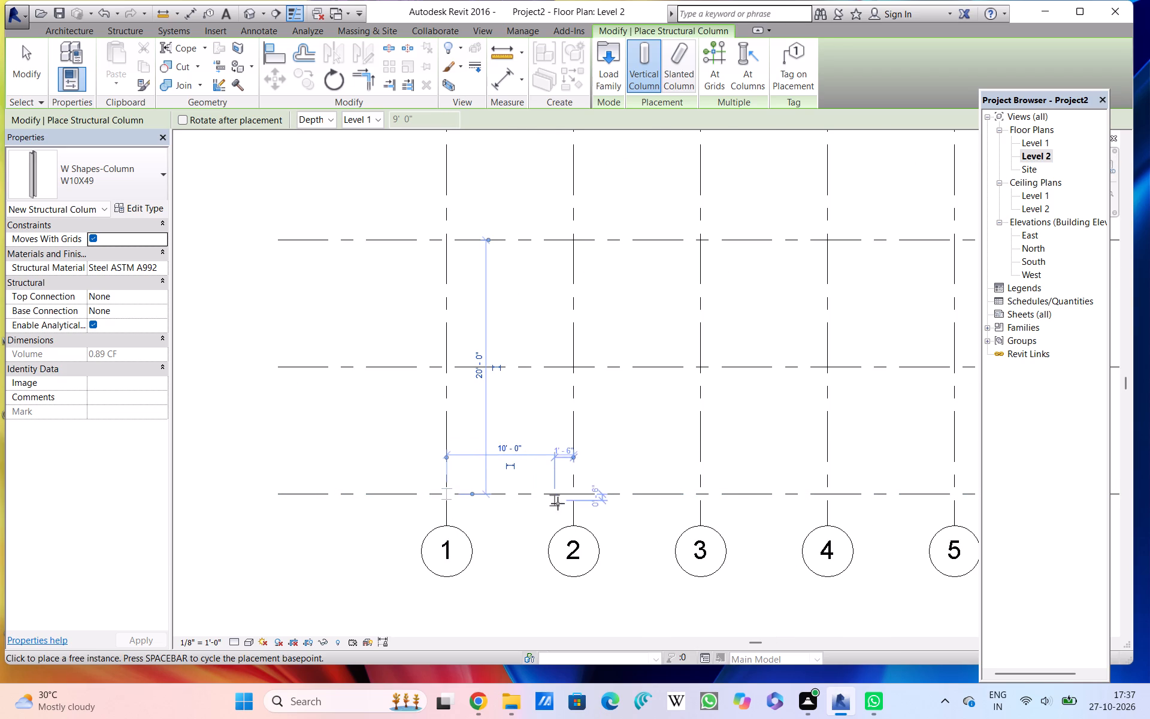
left_click(576, 497)
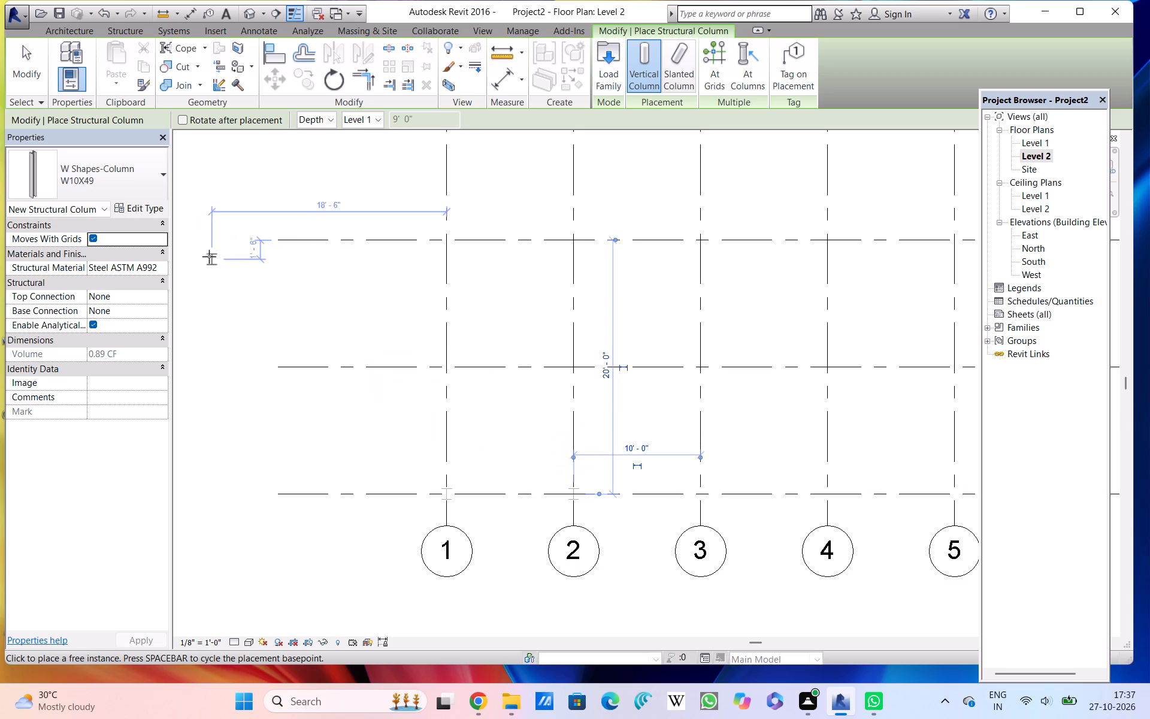
Load the Rectangular Column family from the US Imperial Columns folder, overwriting the version already in the project.
left_click(121, 186)
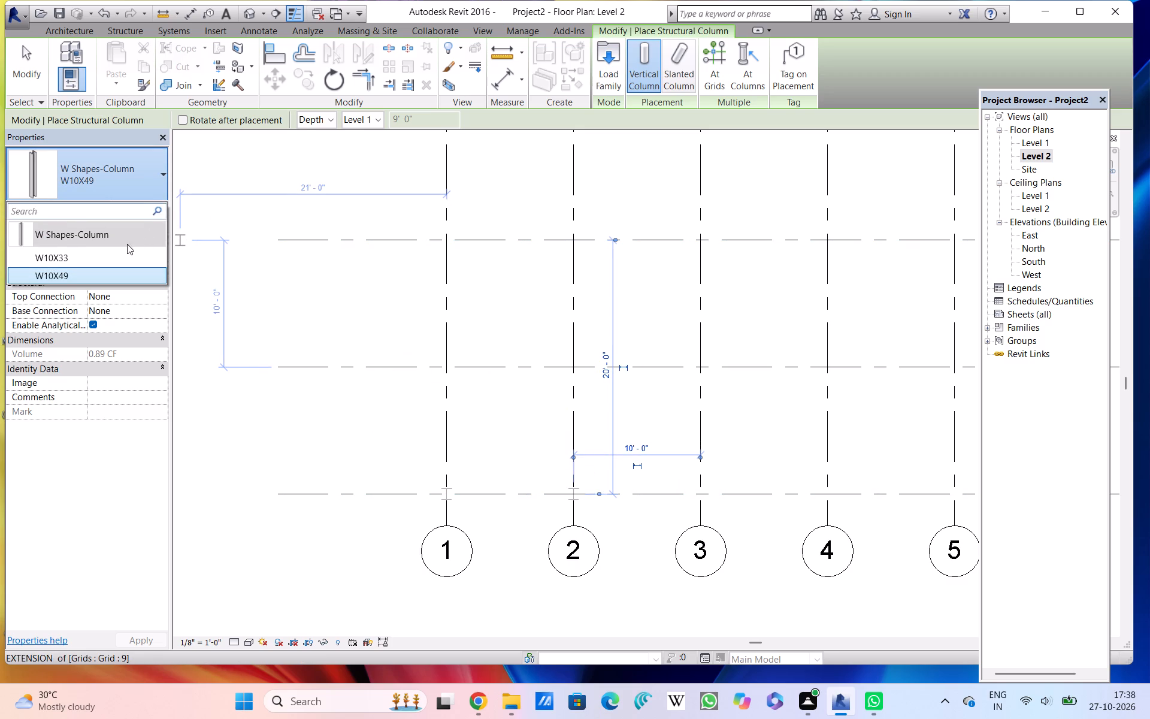
double_click(616, 64)
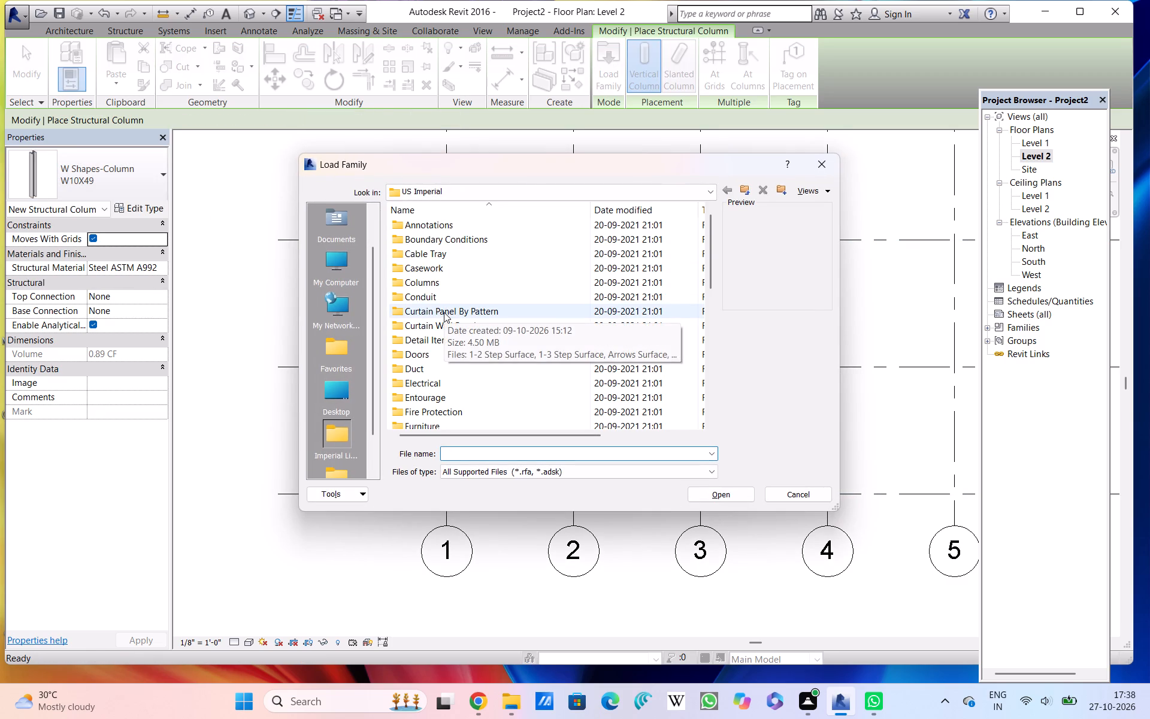
left_click(440, 280)
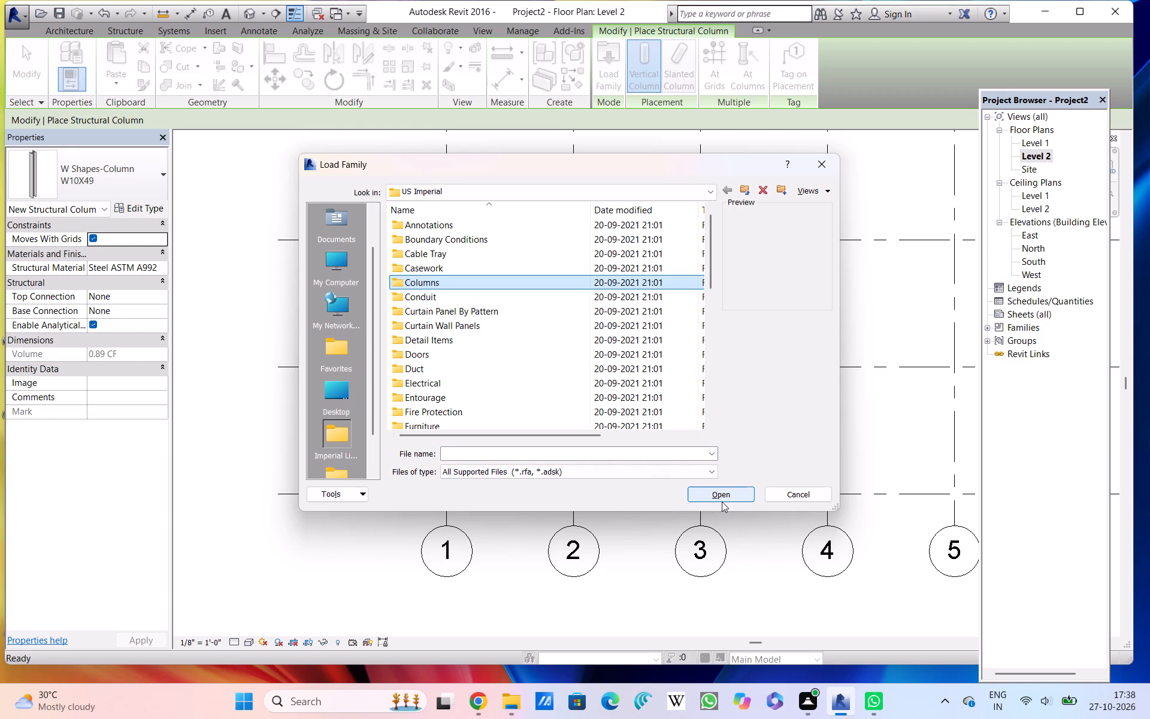
left_click(722, 502)
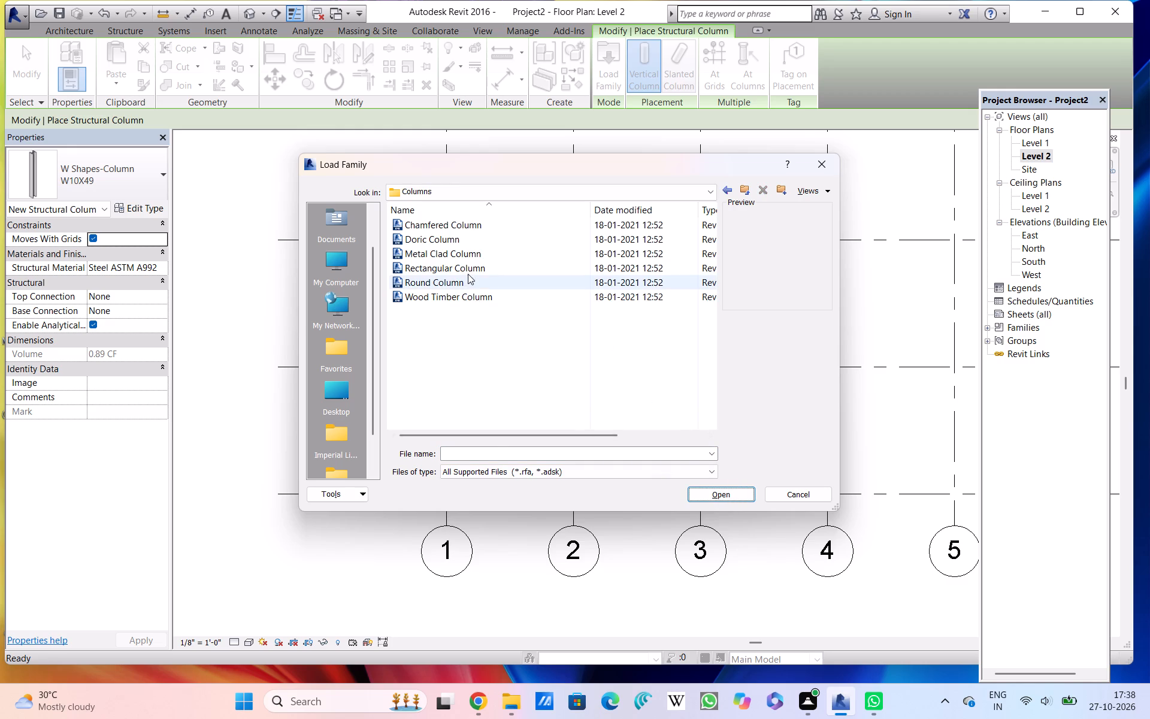
left_click(468, 271)
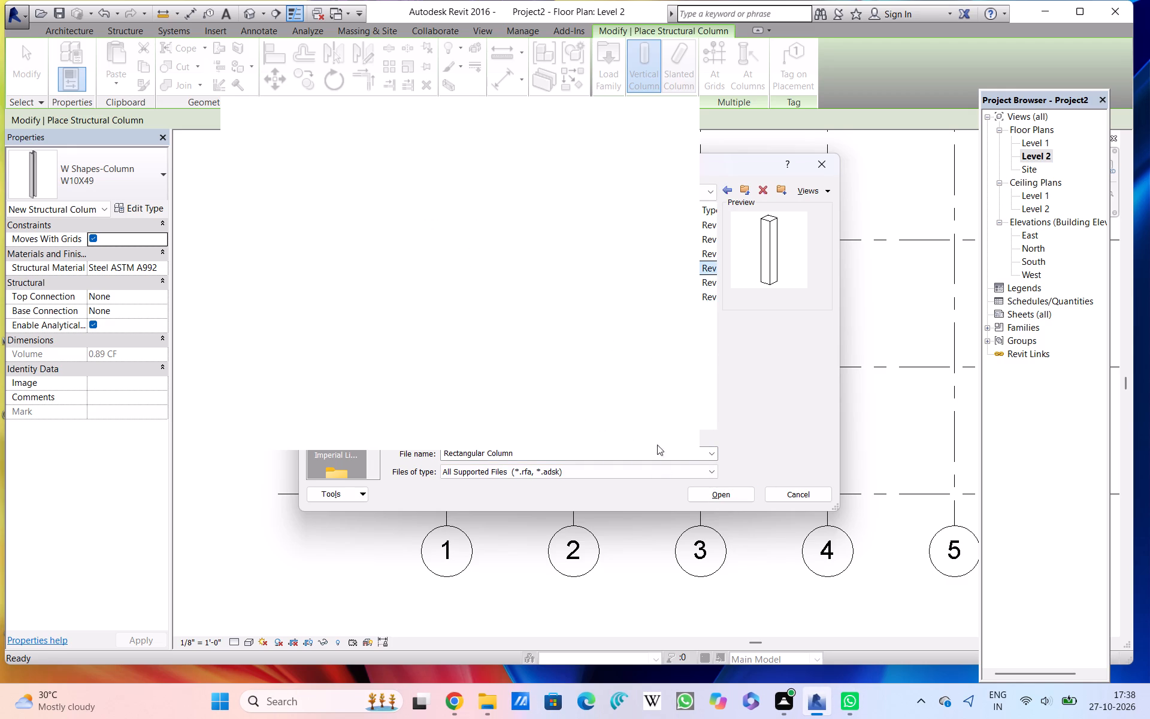
left_click(674, 119)
left_click(674, 119)
left_click(674, 119)
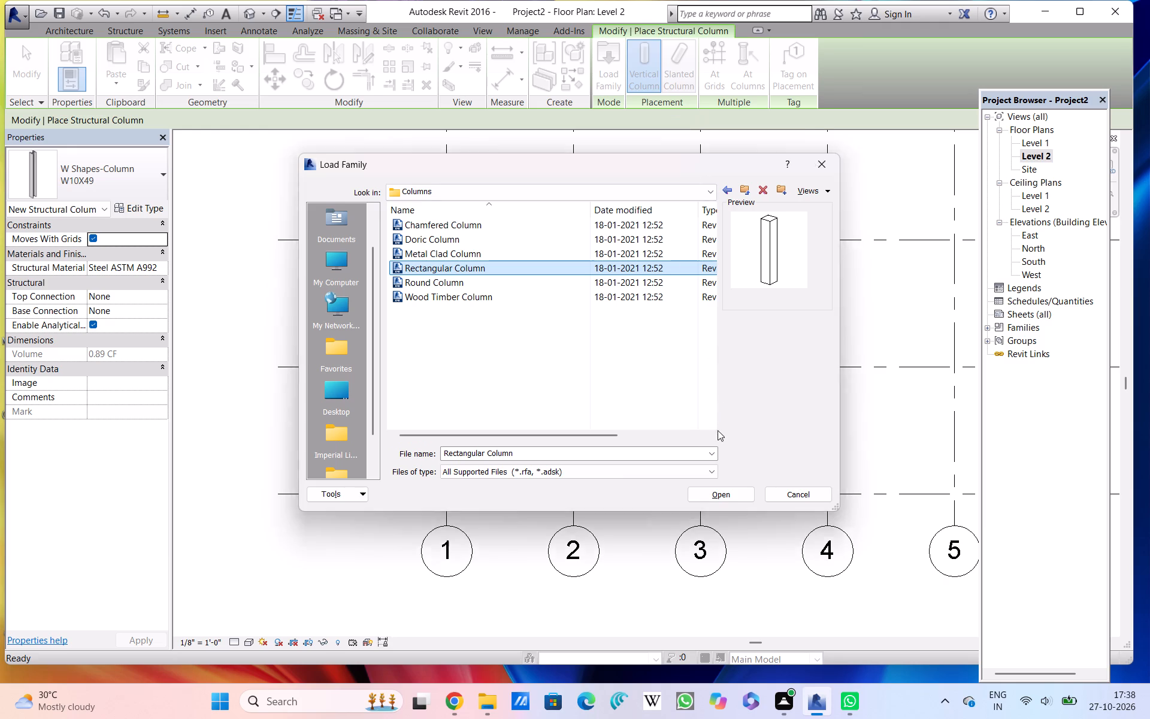
left_click(727, 500)
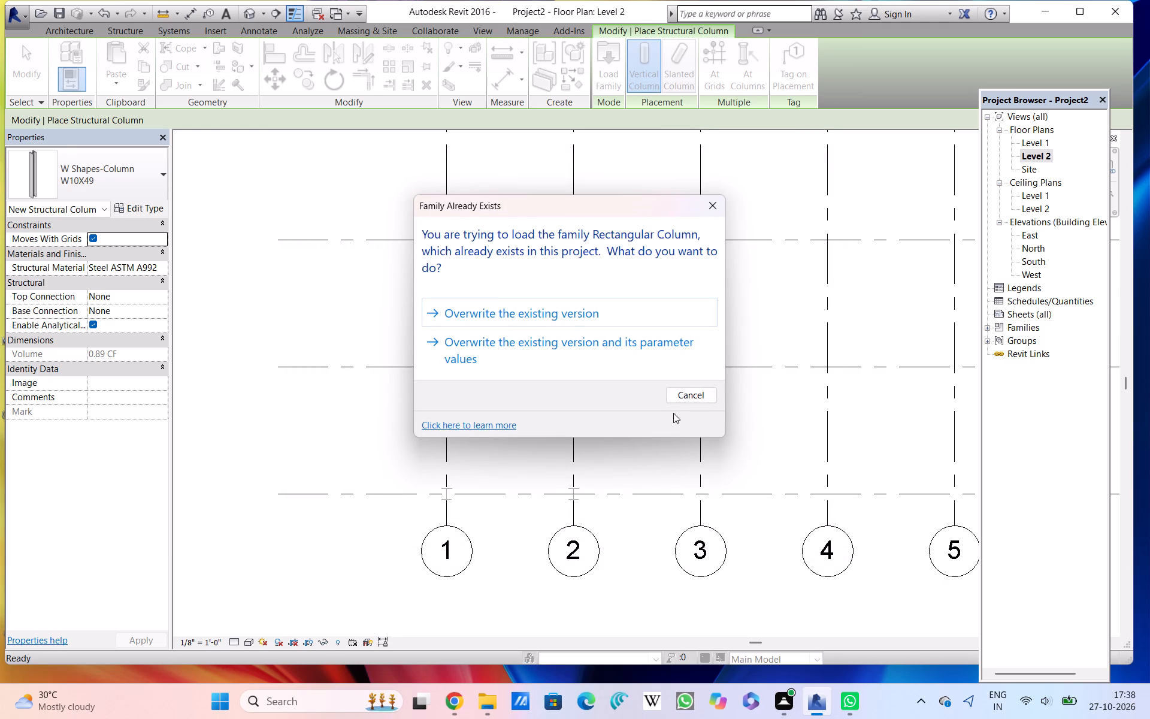
left_click(556, 310)
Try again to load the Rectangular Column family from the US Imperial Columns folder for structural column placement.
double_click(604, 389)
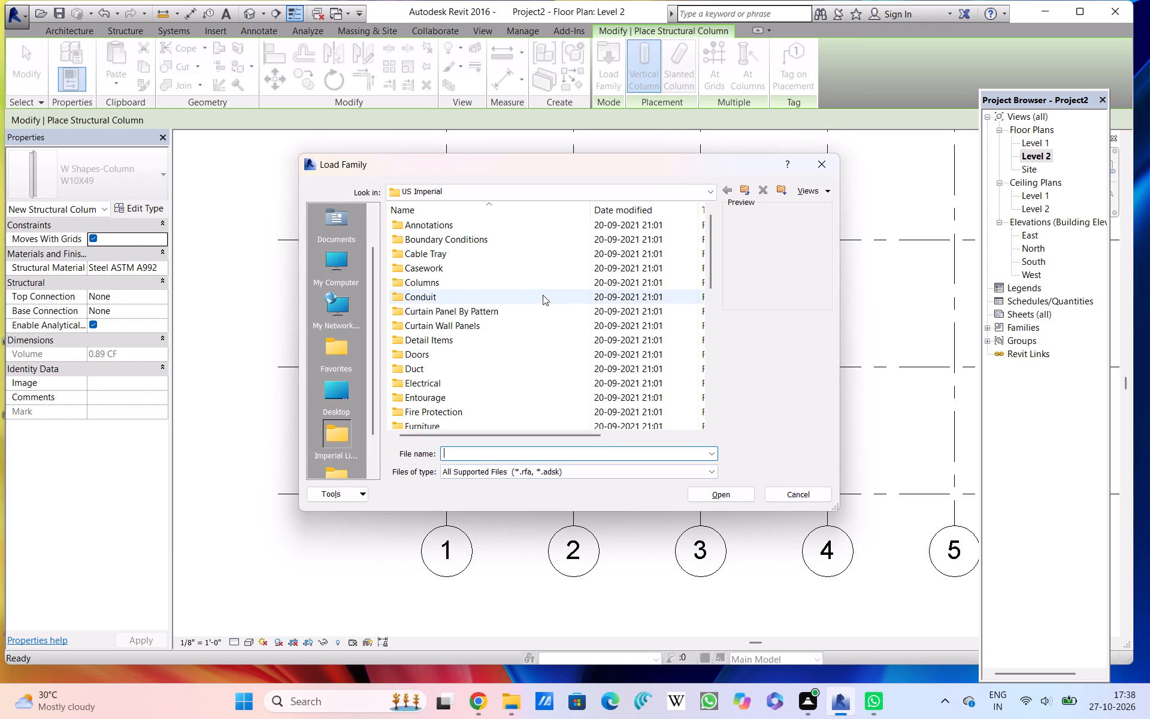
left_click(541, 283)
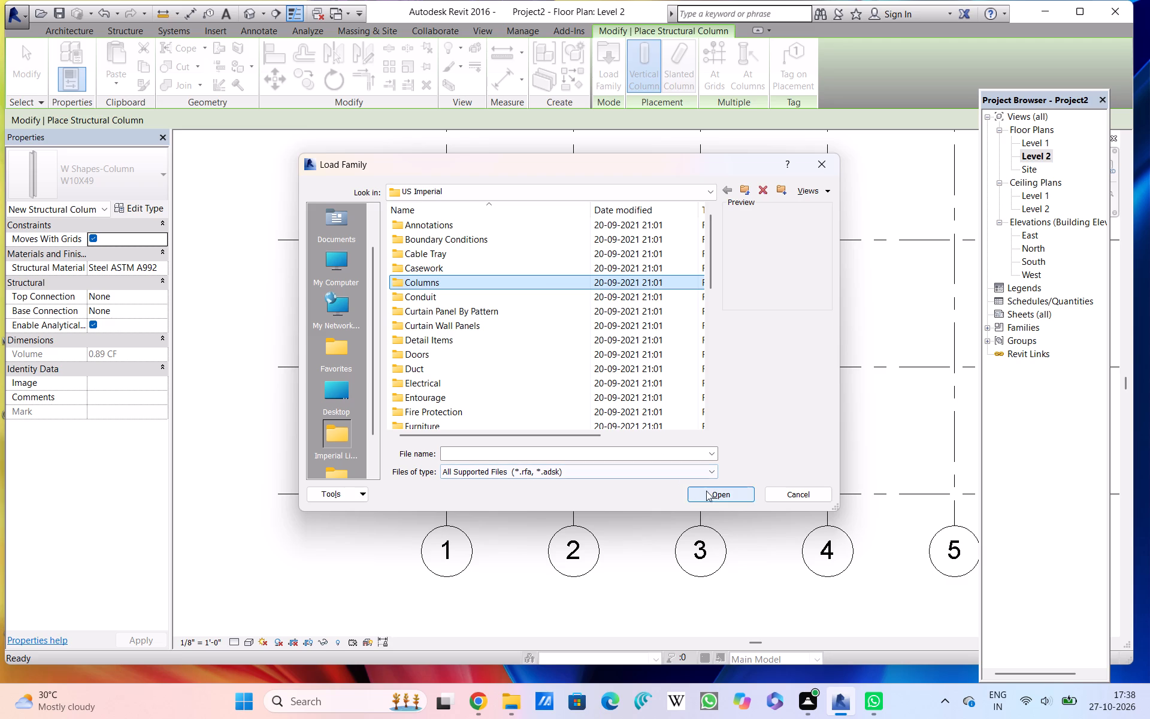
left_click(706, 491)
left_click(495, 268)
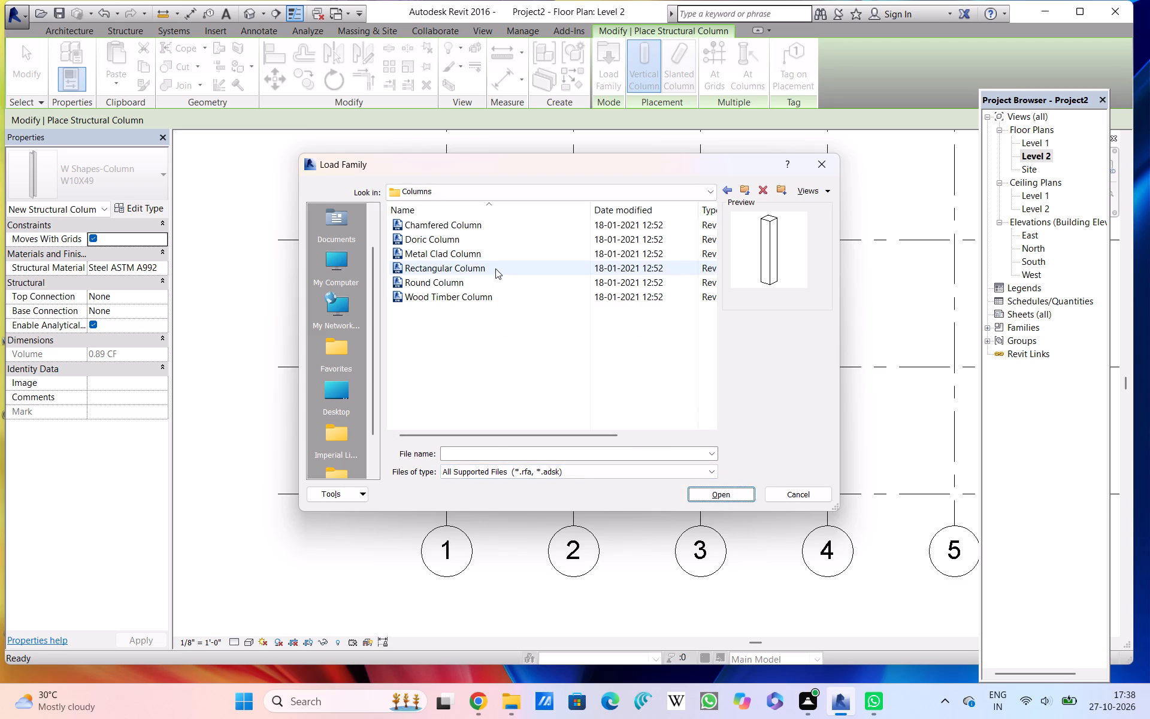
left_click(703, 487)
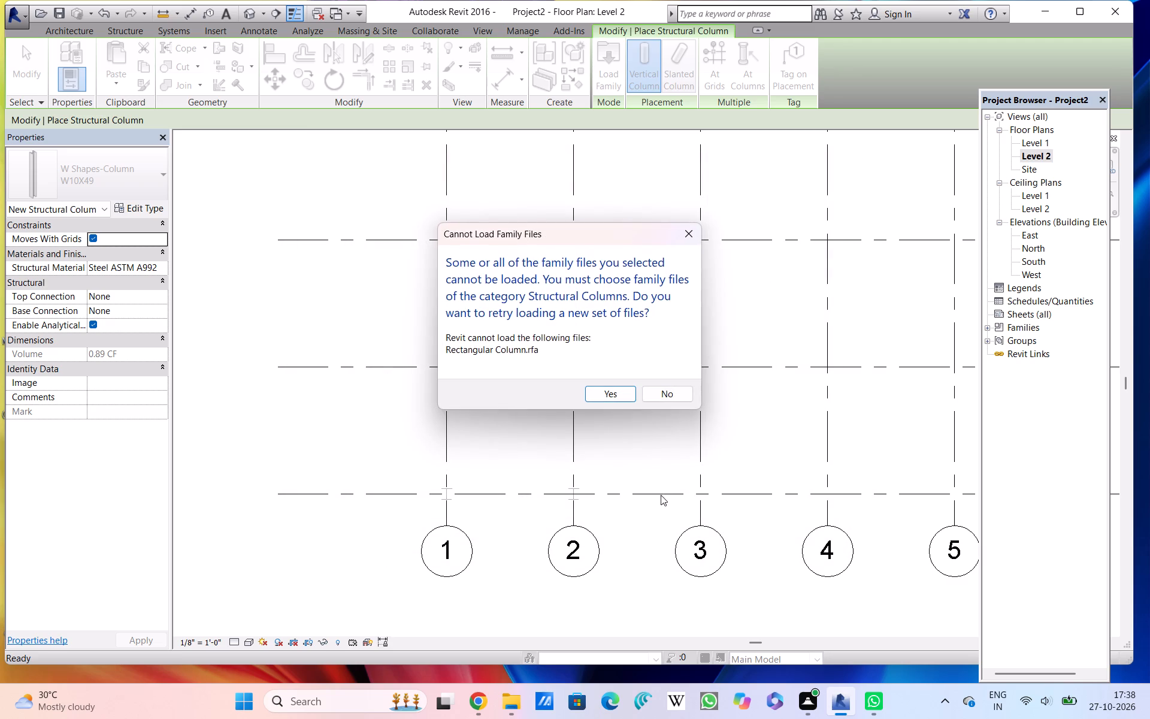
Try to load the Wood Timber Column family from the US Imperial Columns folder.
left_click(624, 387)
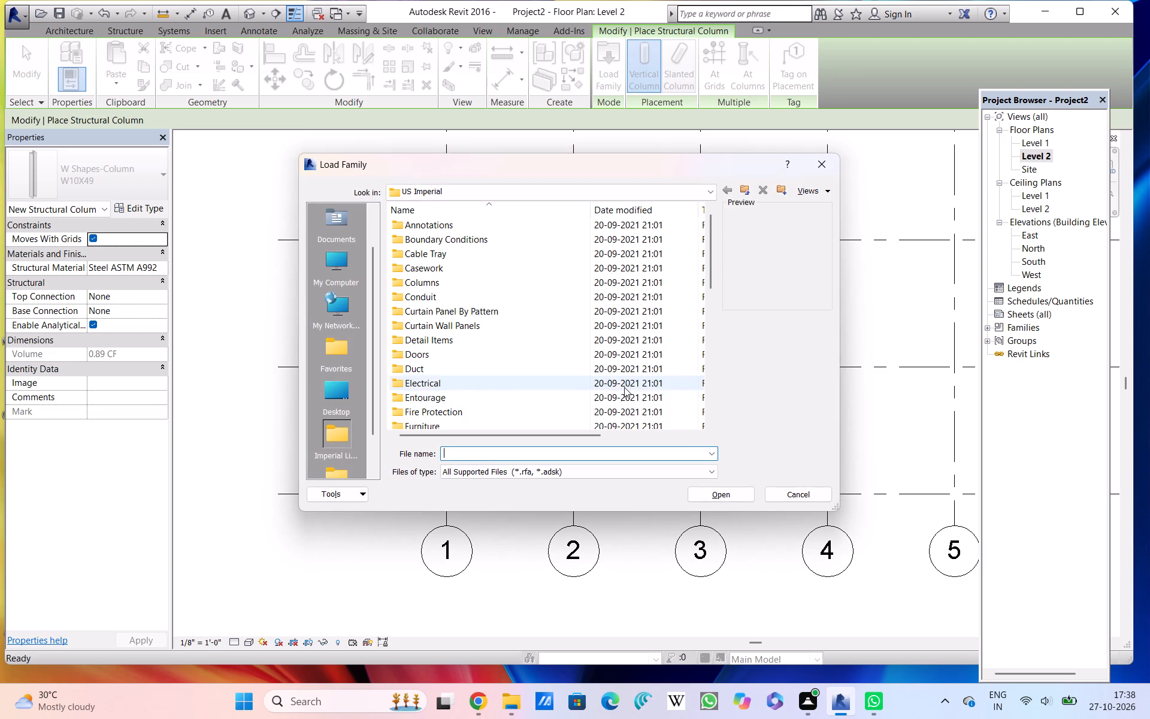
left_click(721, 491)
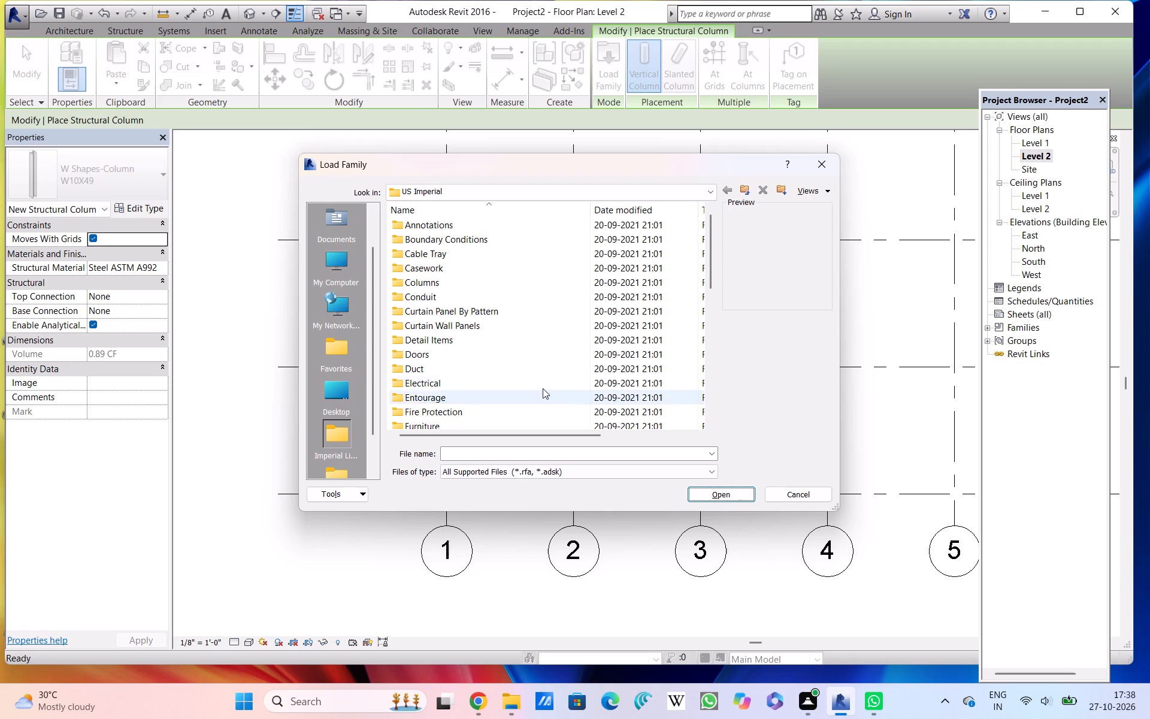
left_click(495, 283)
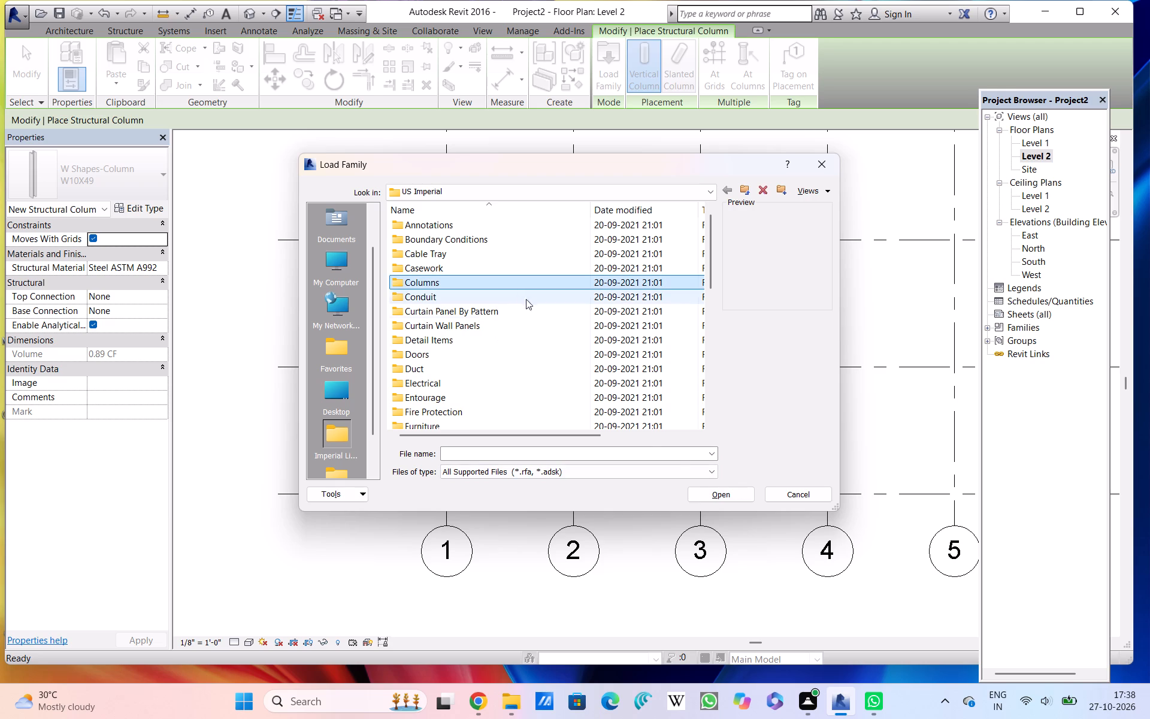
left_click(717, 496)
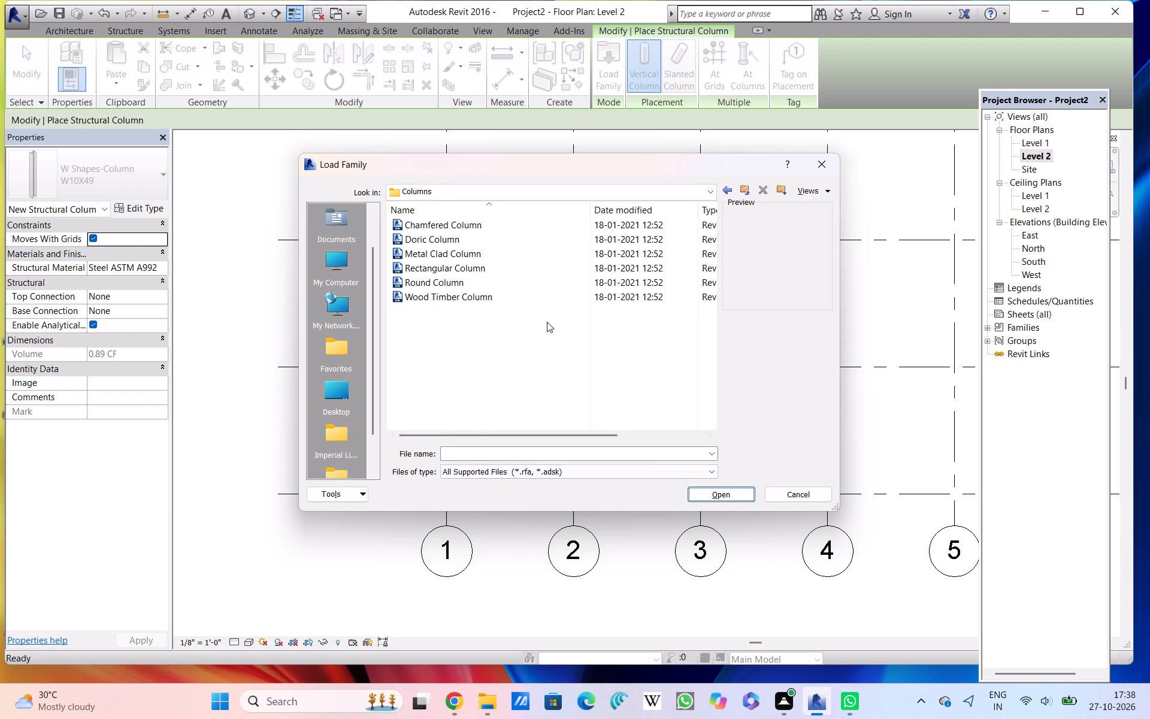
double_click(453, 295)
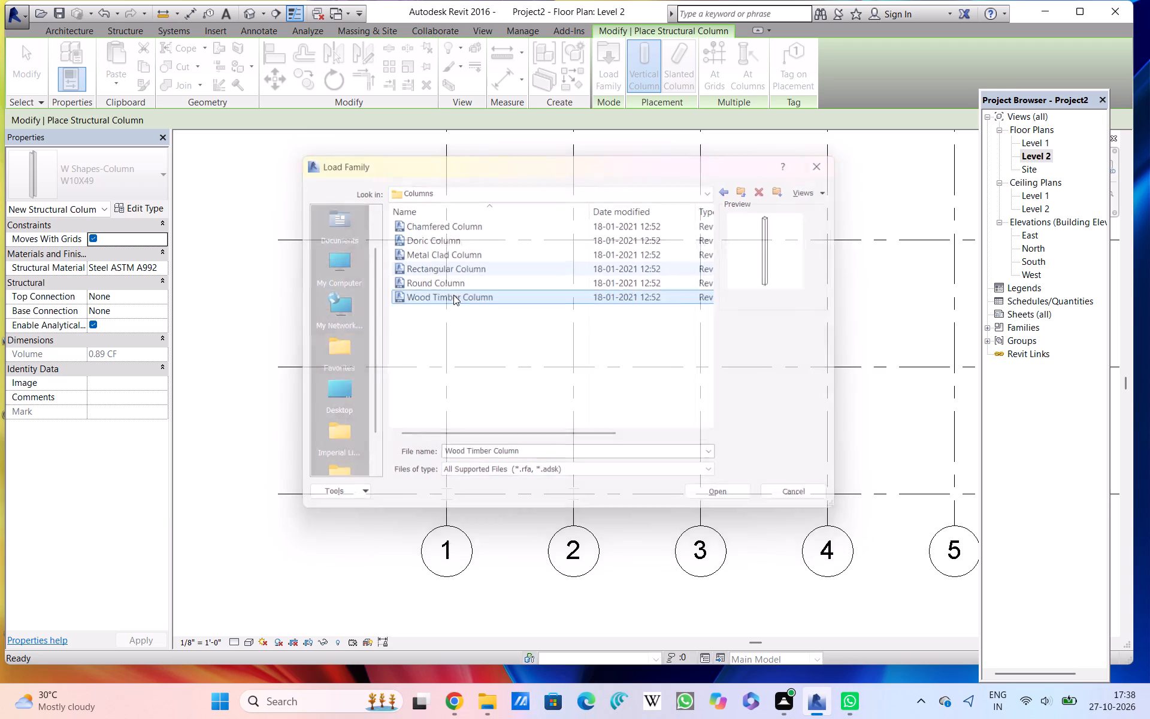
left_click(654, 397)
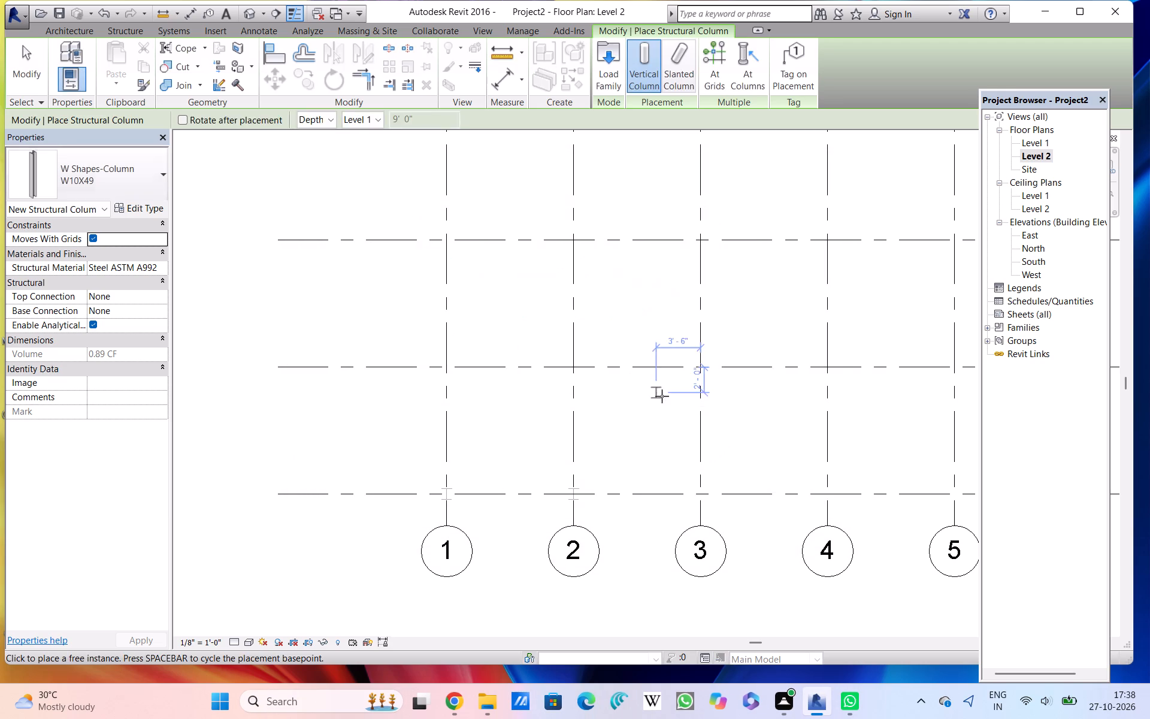
Place vertical W10X49 structural columns at the intersections of grid 11 with grids 3, 4 and 5.
double_click(698, 496)
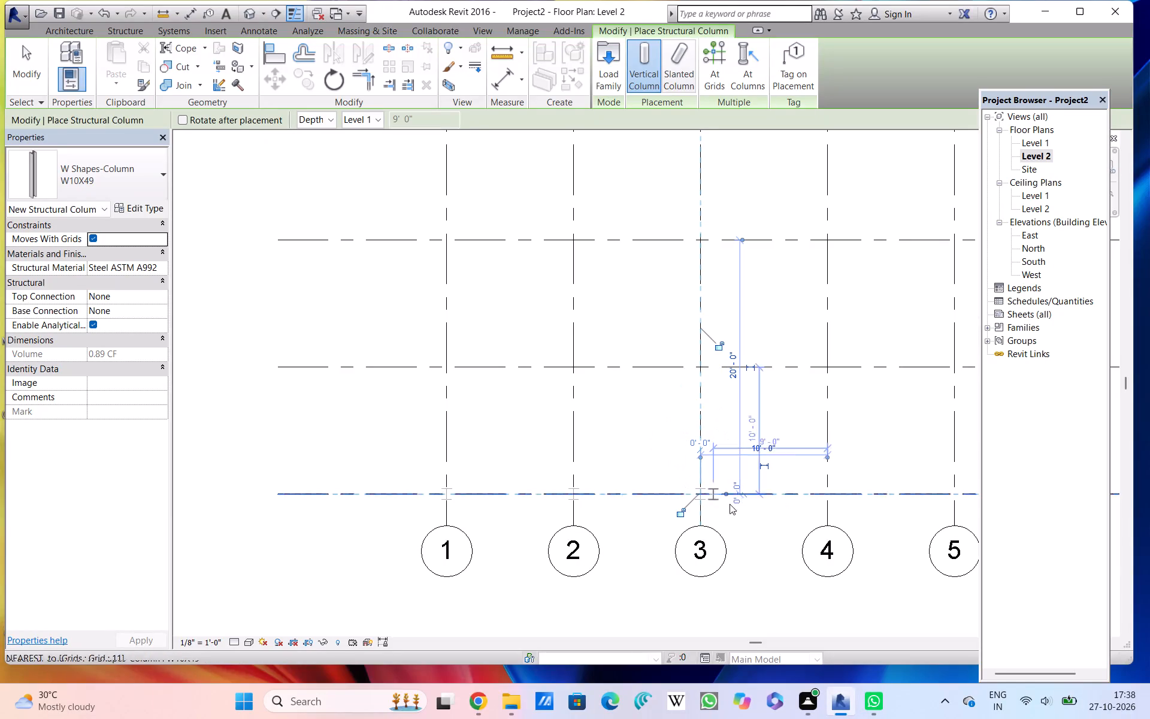
double_click(828, 499)
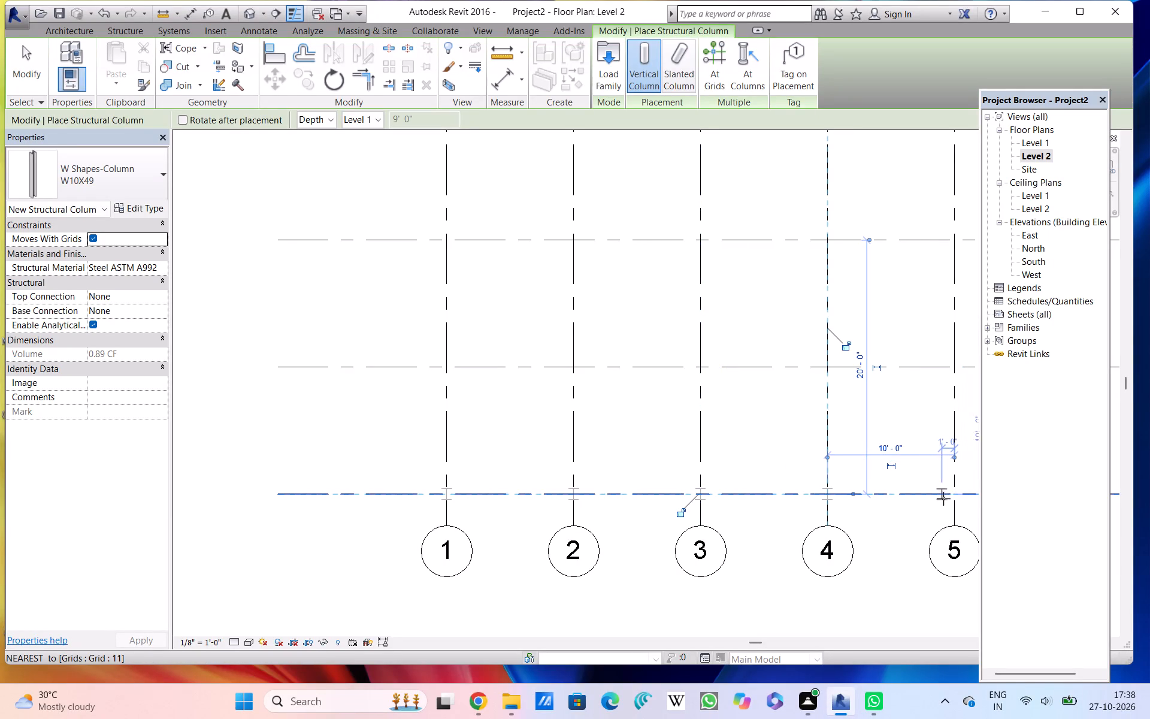
left_click(953, 499)
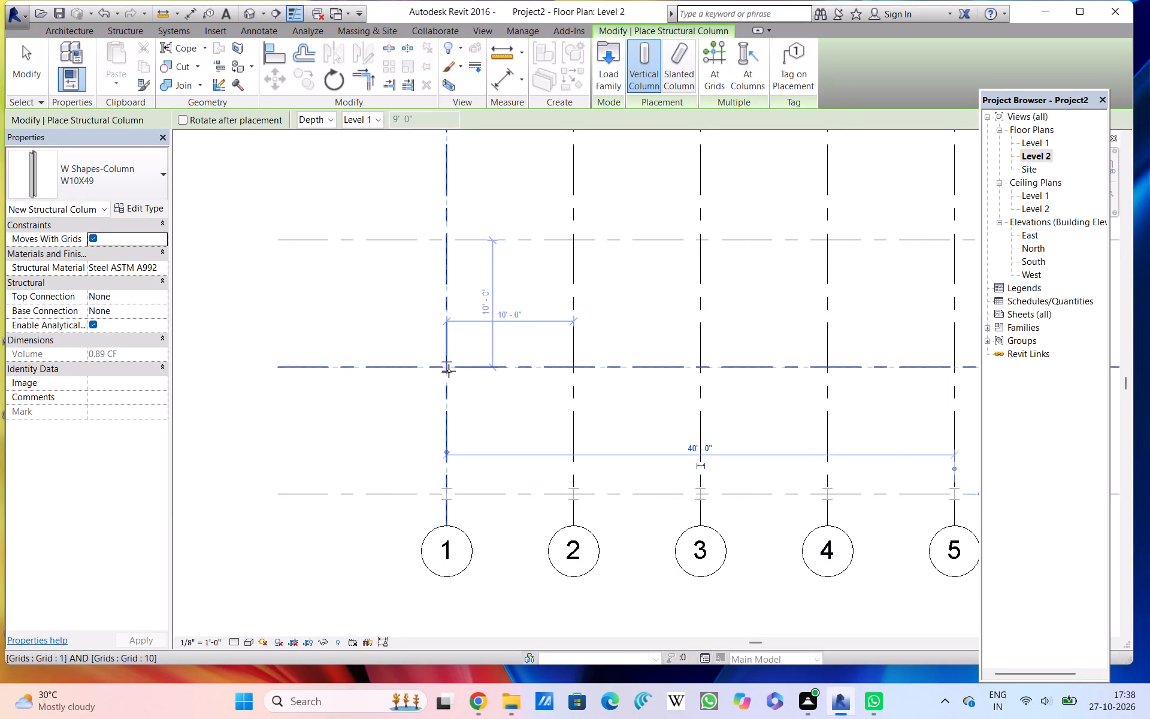
Place vertical W10X49 structural columns along grid 1 at its intersections with grids 10, 9, 8 and 7, and end column placement.
left_click(448, 371)
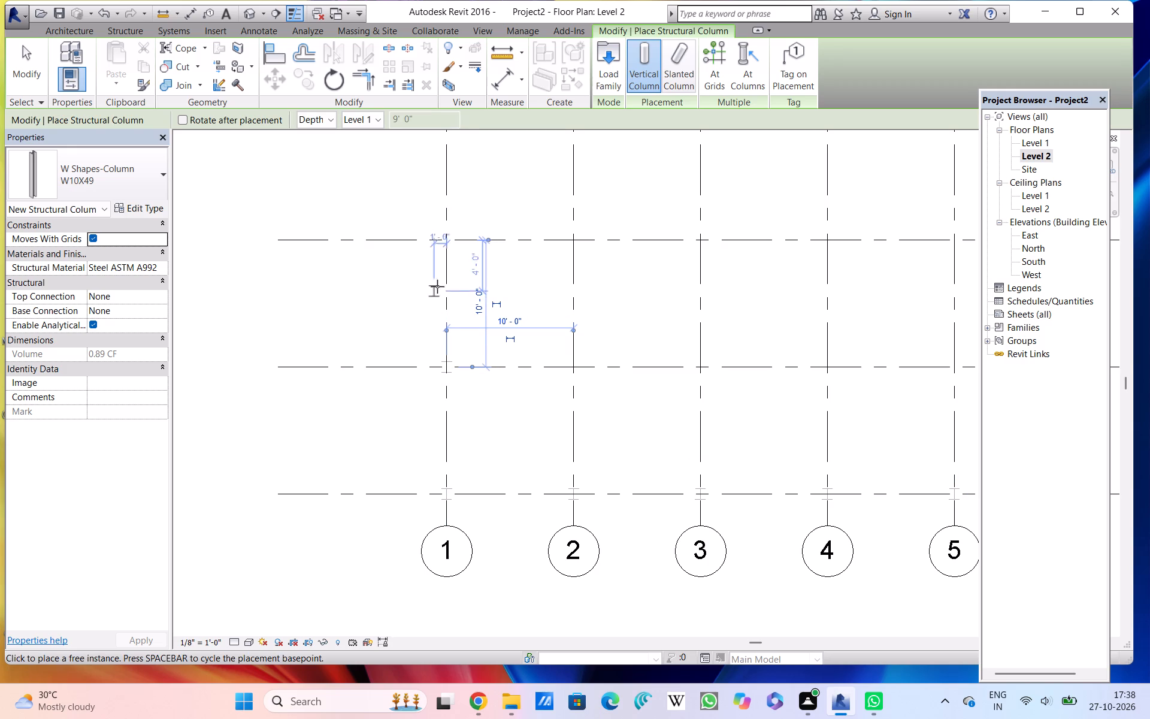
left_click(446, 241)
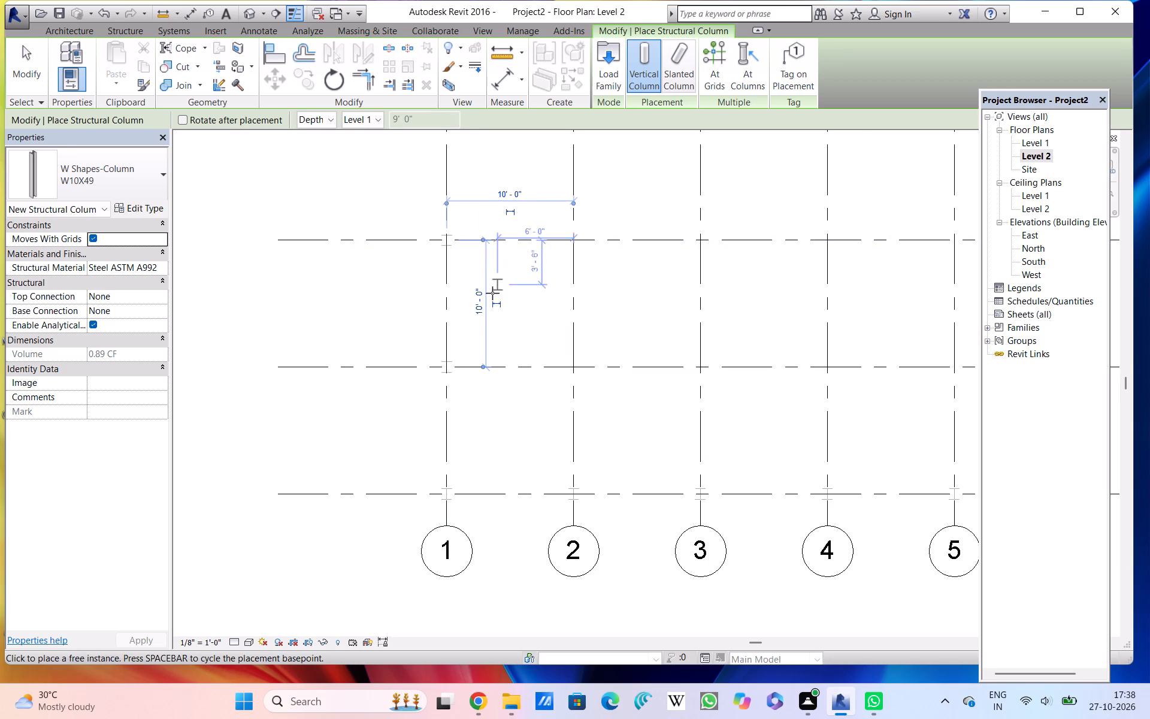
scroll(477, 309, "down", 2)
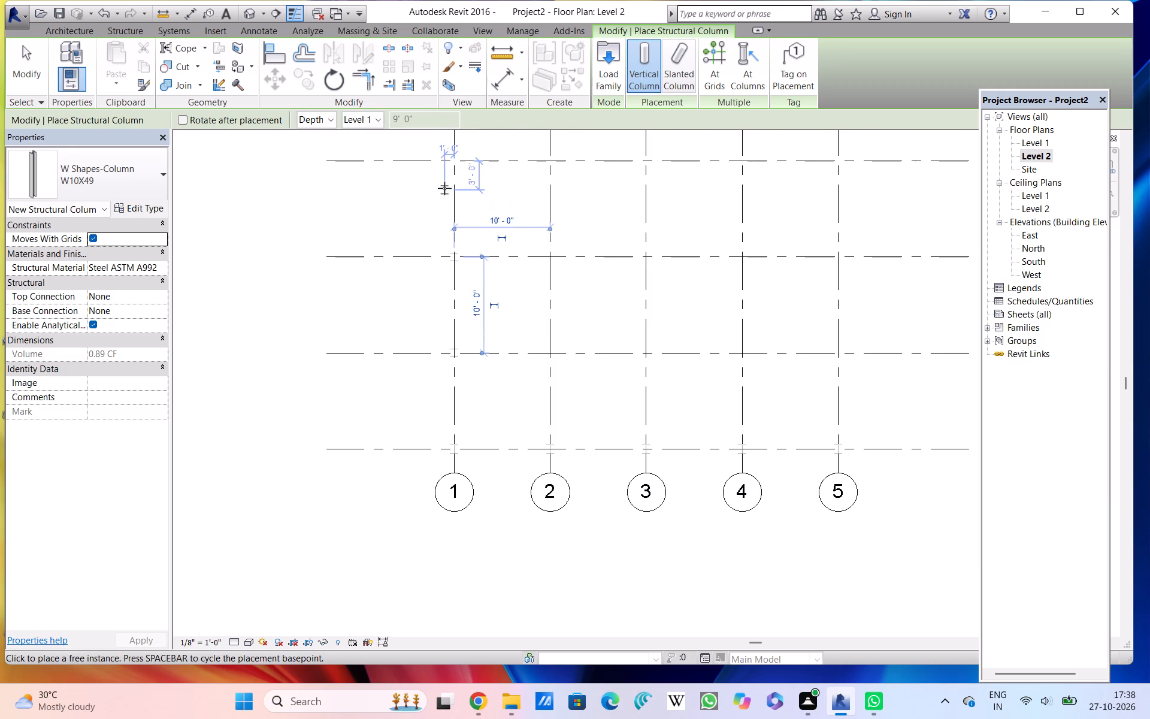
left_click(458, 158)
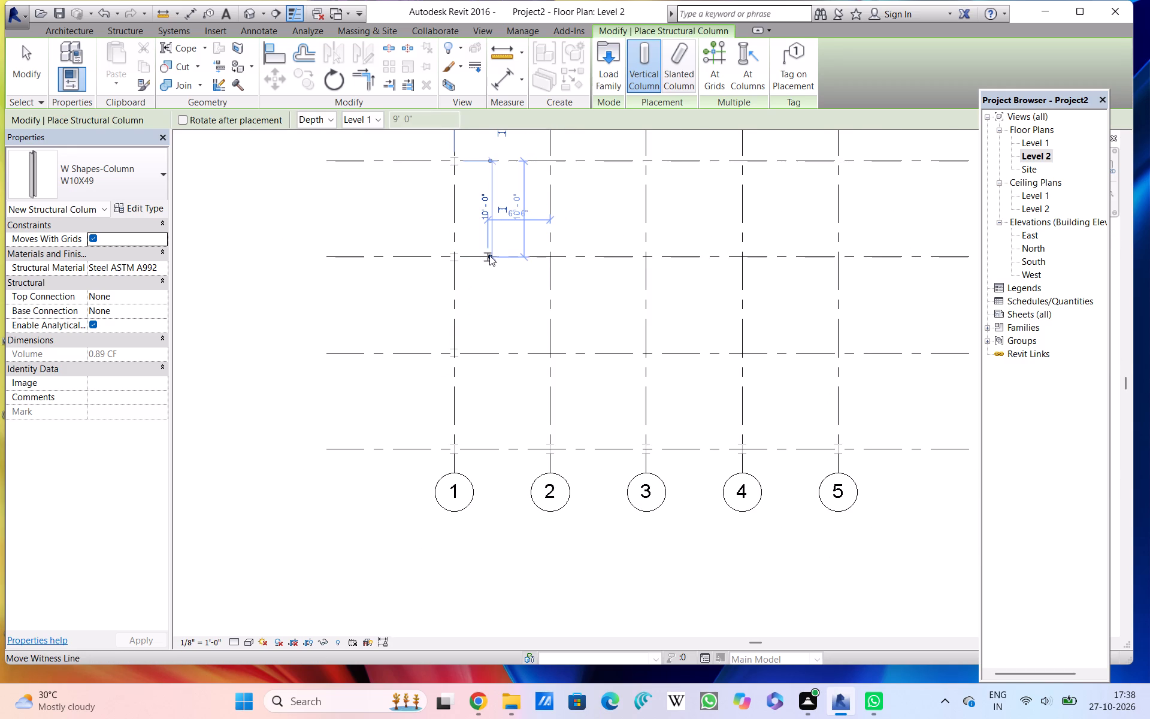
scroll(489, 255, "down", 4)
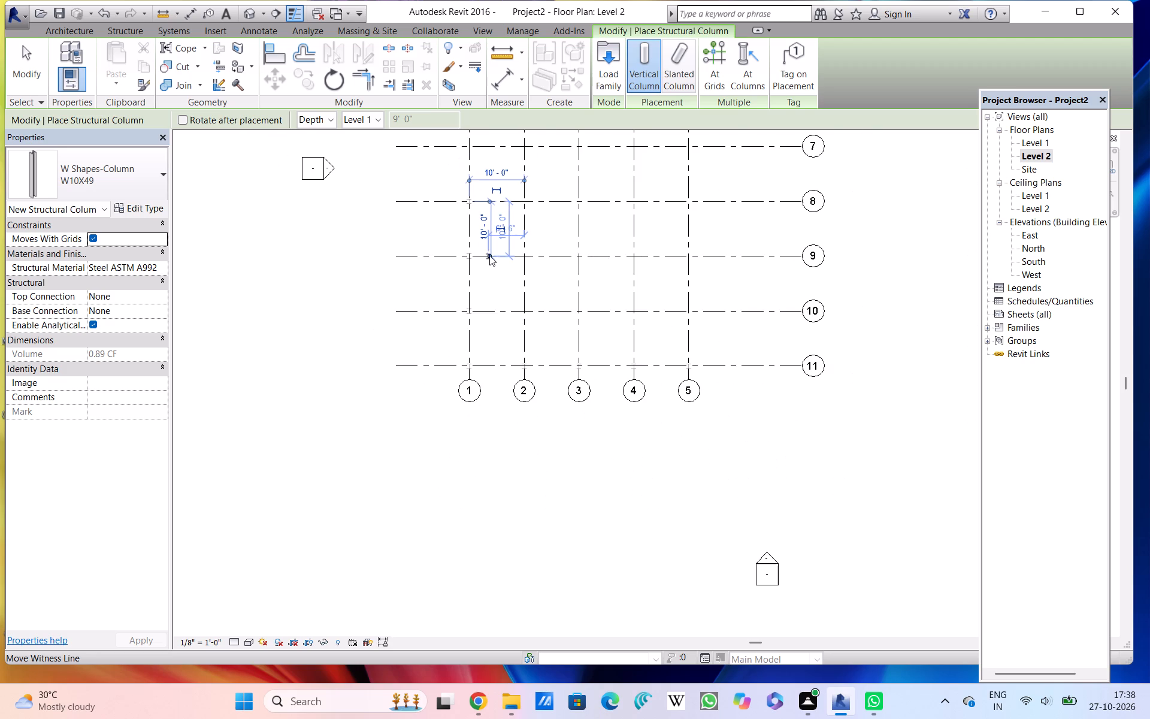
middle_click_drag(489, 255, 512, 421)
scroll(489, 255, "down", 1)
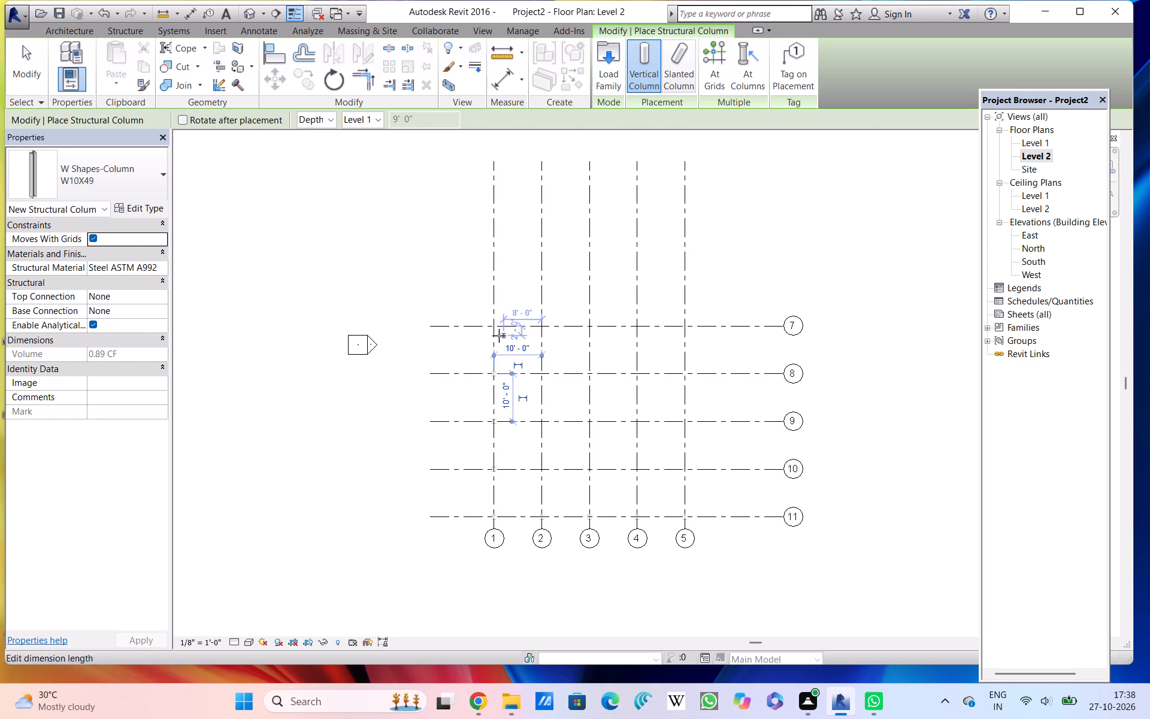
scroll(491, 328, "up", 5)
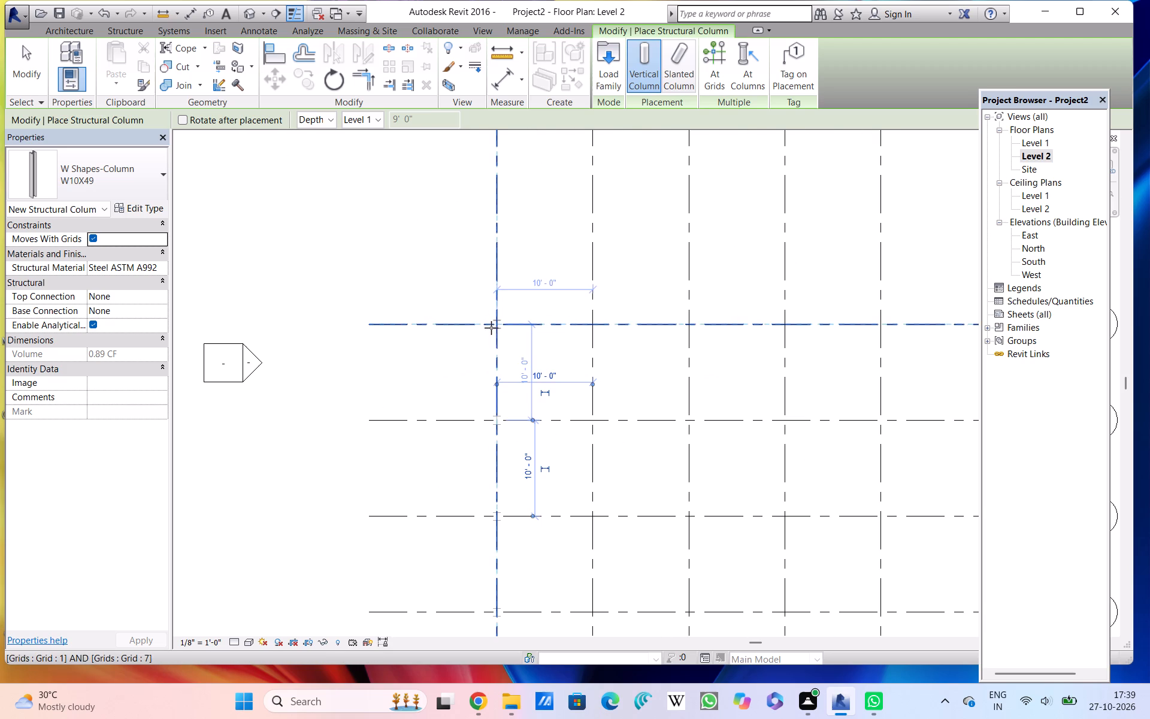
left_click(498, 328)
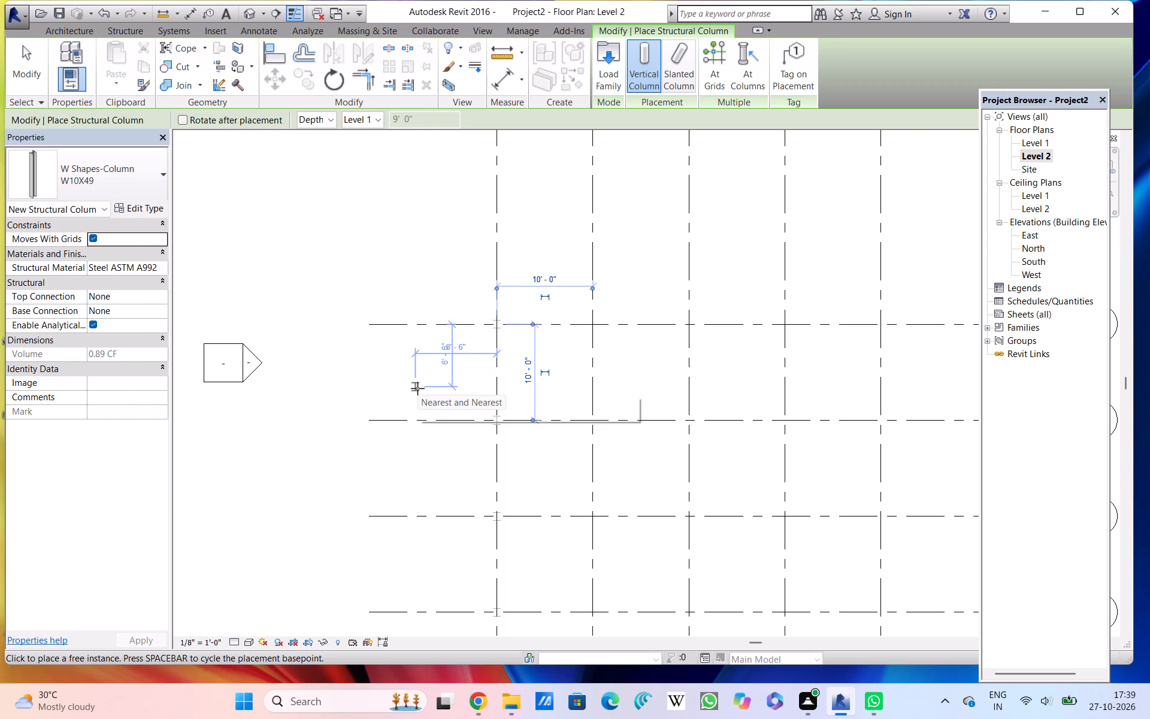
key("Escape")
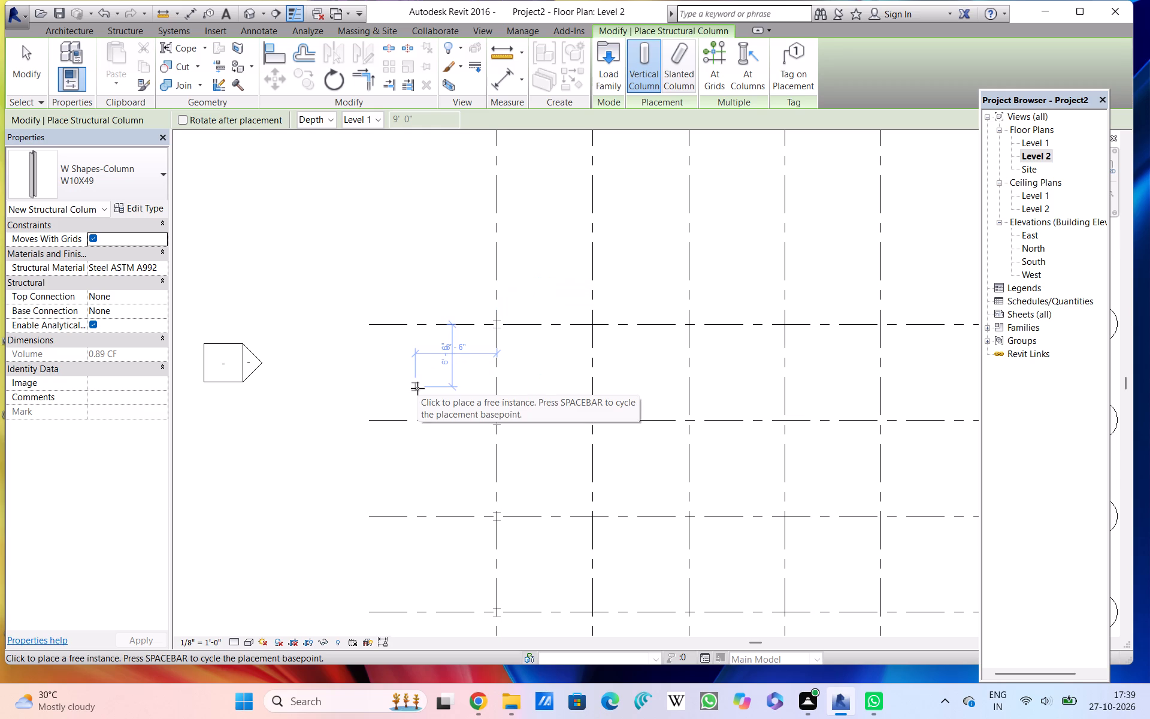
scroll(417, 388, "down", 3)
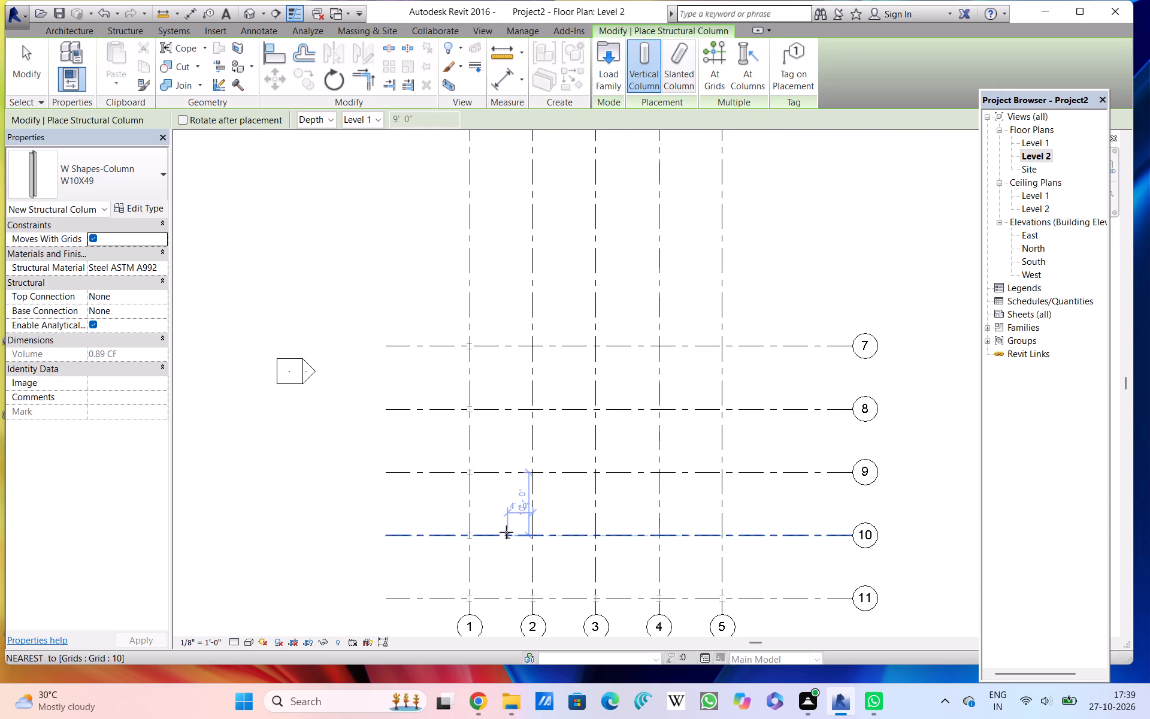
middle_click_drag(506, 532, 525, 487)
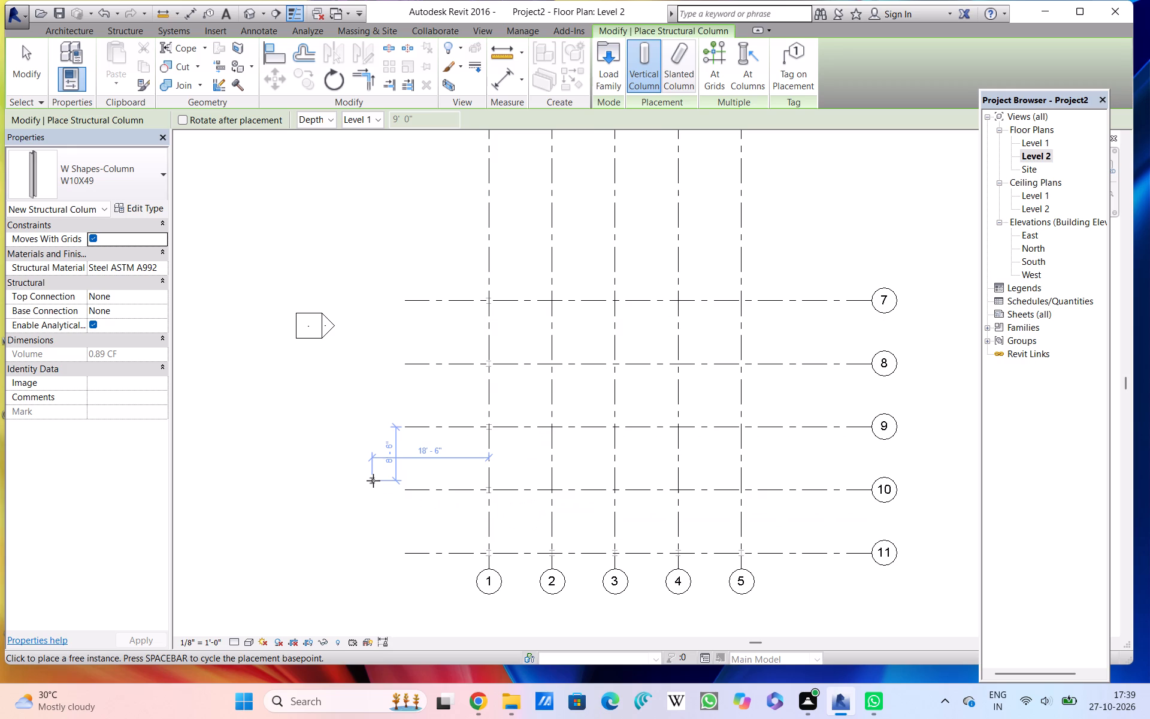
scroll(373, 481, "down", 1)
key("Escape")
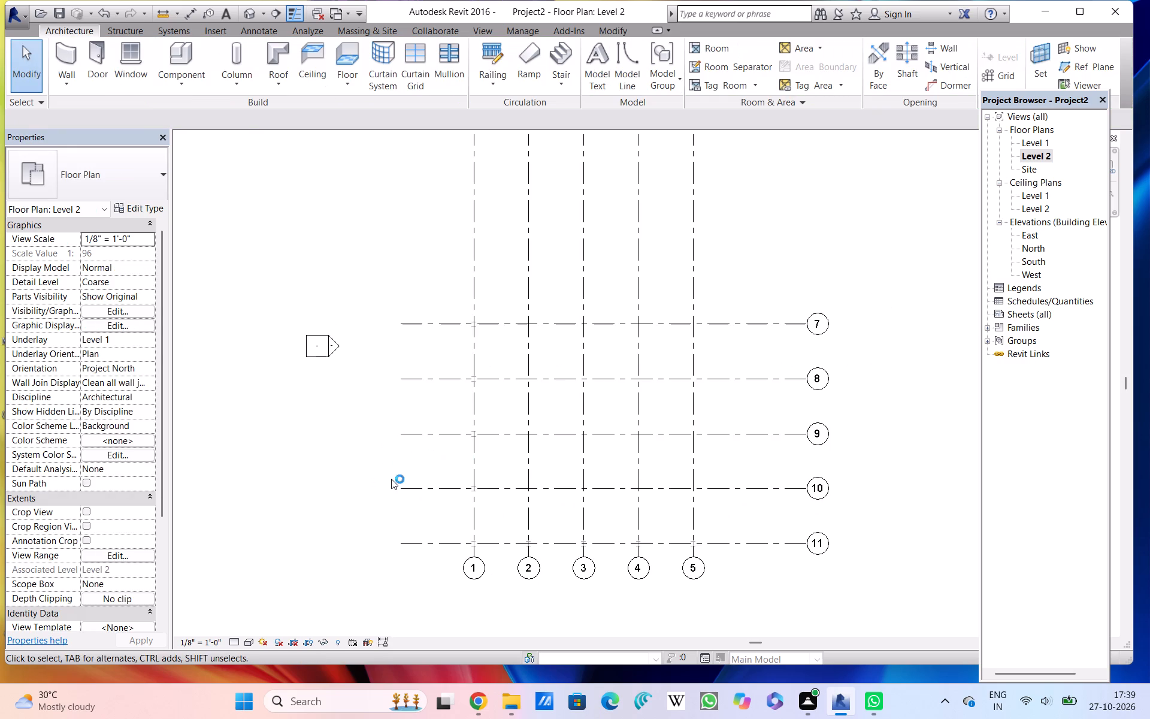
Open the default 3D view and examine the two rows of columns from several sides.
left_click(243, 16)
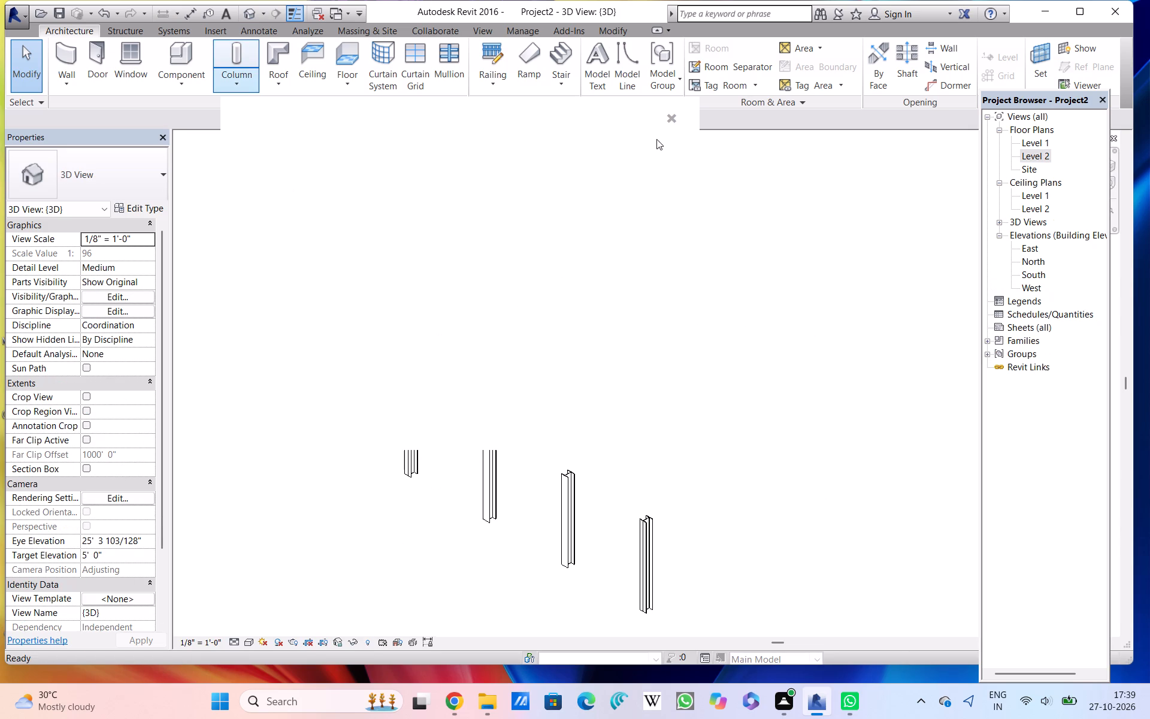
left_click(673, 115)
left_click(673, 115)
left_click(673, 115)
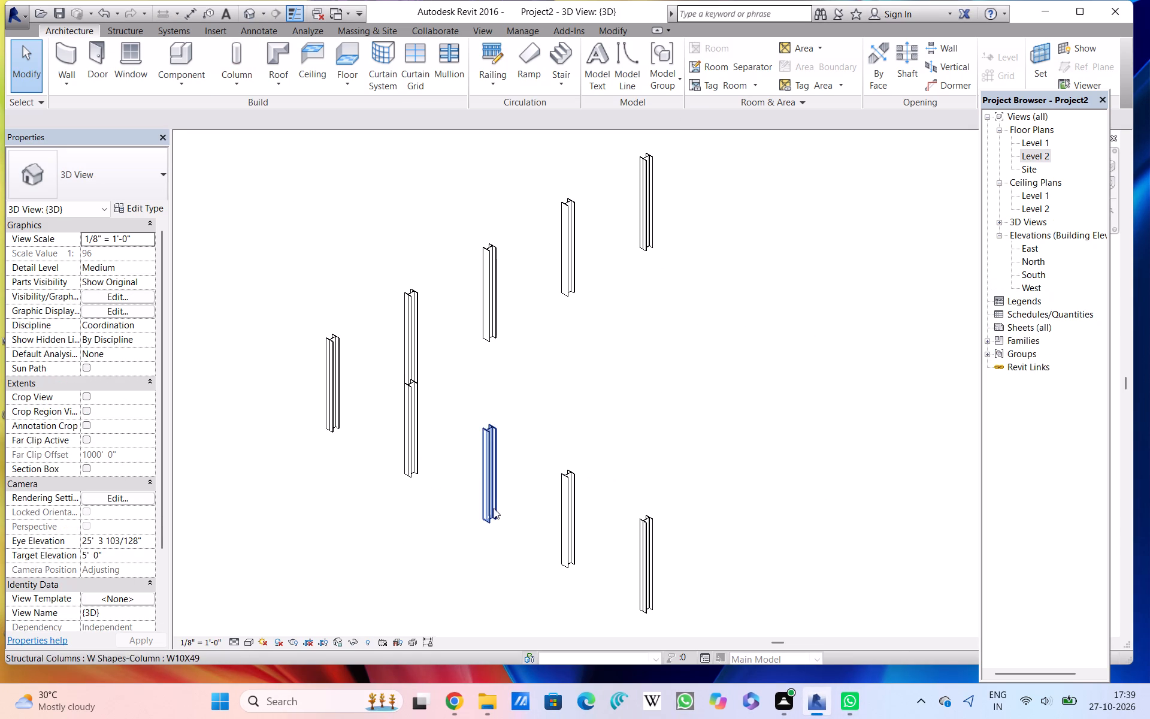
scroll(671, 374, "down", 2)
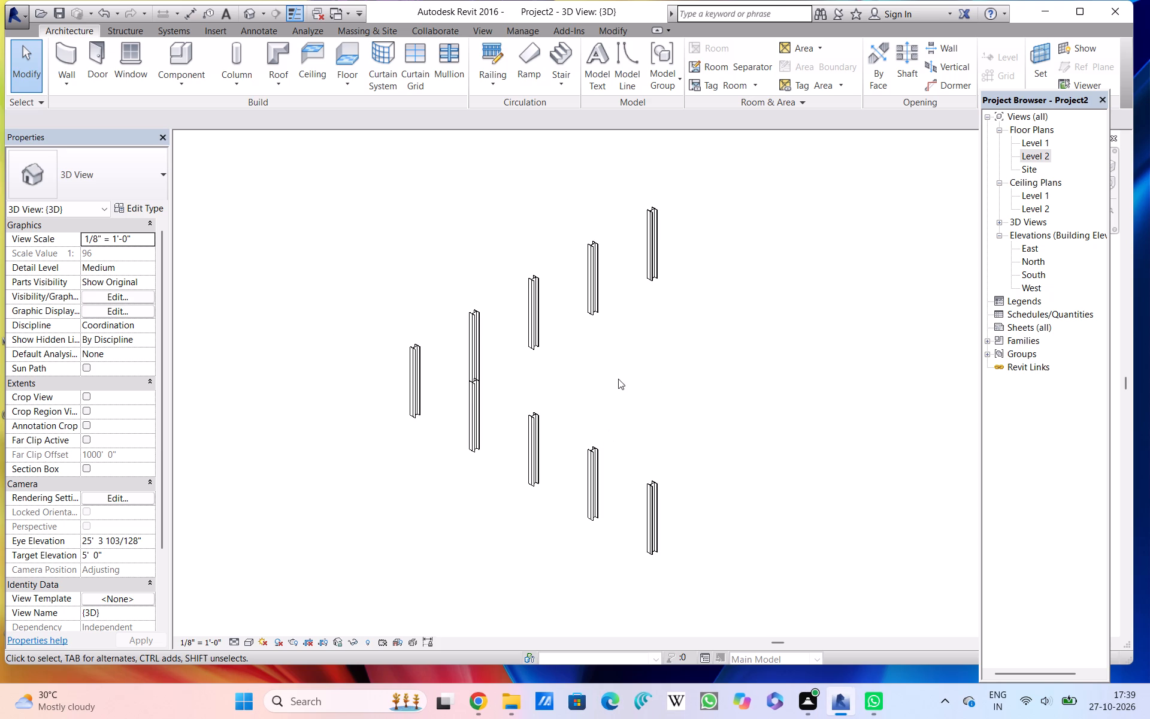
left_click(1034, 158)
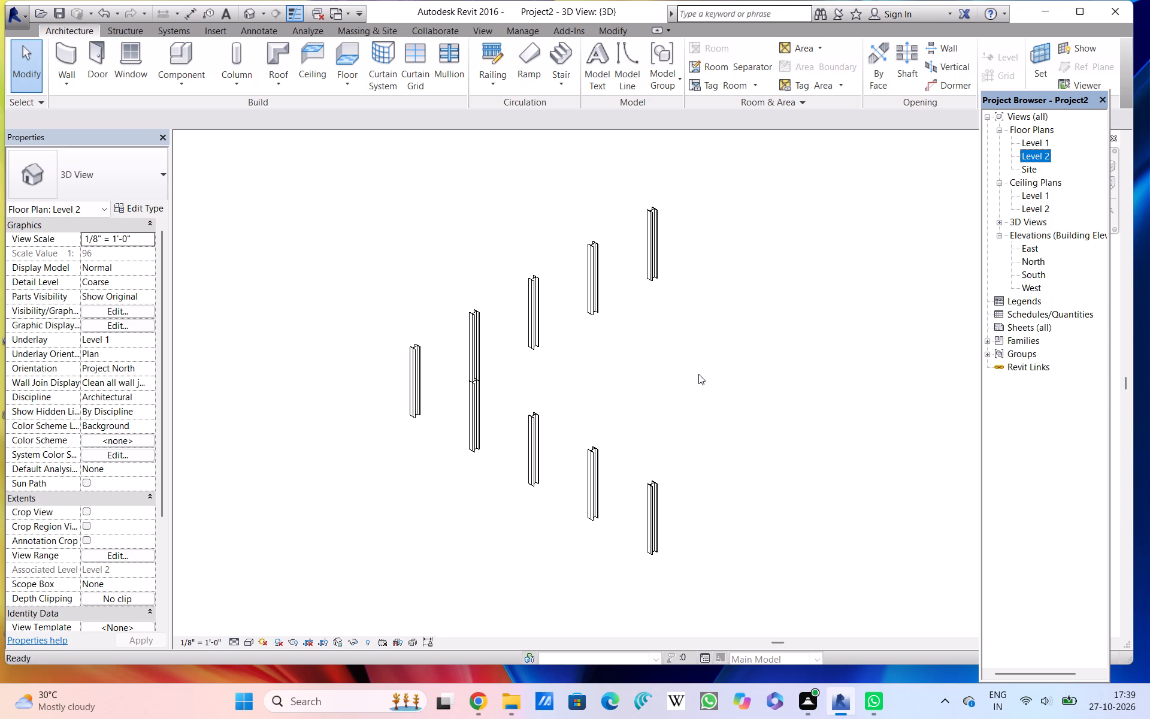
scroll(692, 382, "down", 1, "shift")
middle_click_drag(664, 425, 742, 397, "shift")
middle_click_drag(638, 425, 676, 436, "shift")
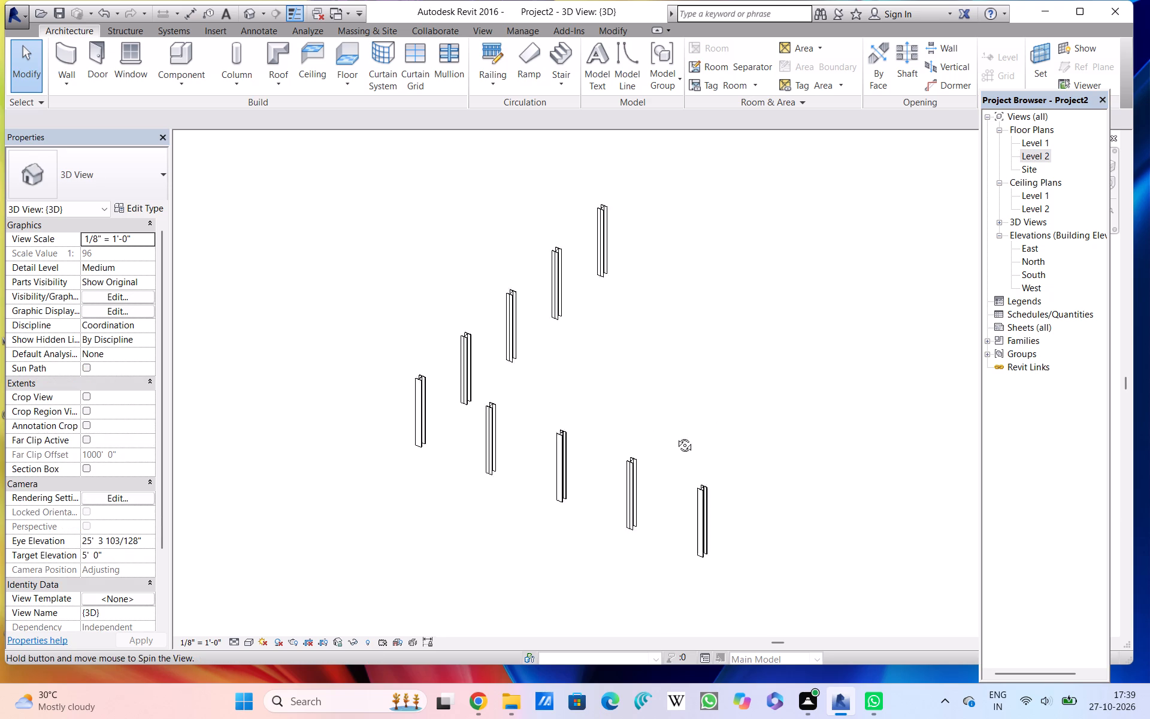
middle_click_drag(676, 436, 789, 400, "shift")
middle_click_drag(687, 394, 736, 392, "shift")
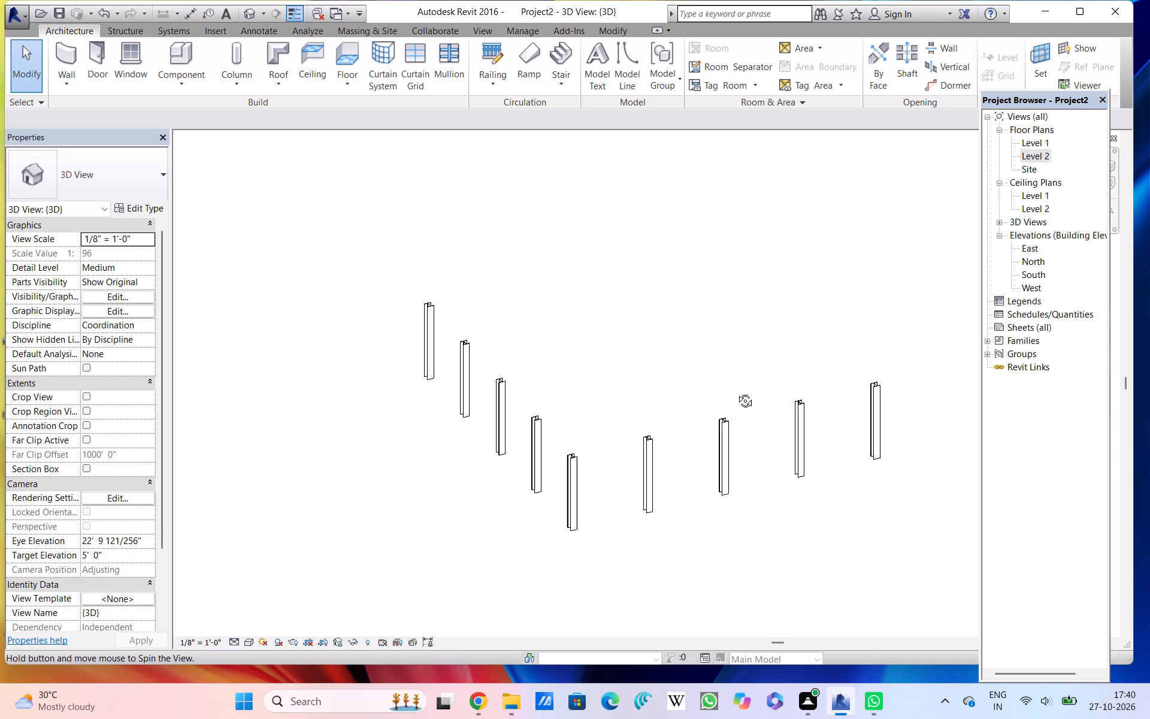
middle_click_drag(736, 392, 765, 370, "shift")
scroll(761, 370, "up", 2)
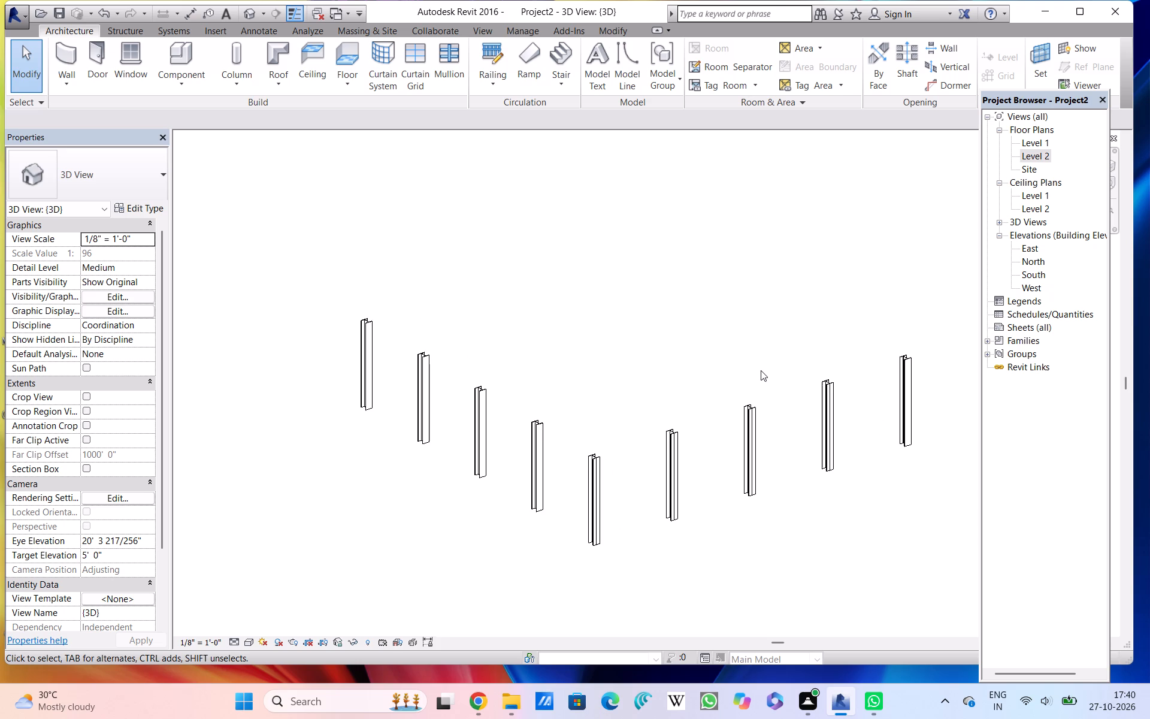
scroll(761, 370, "down", 1)
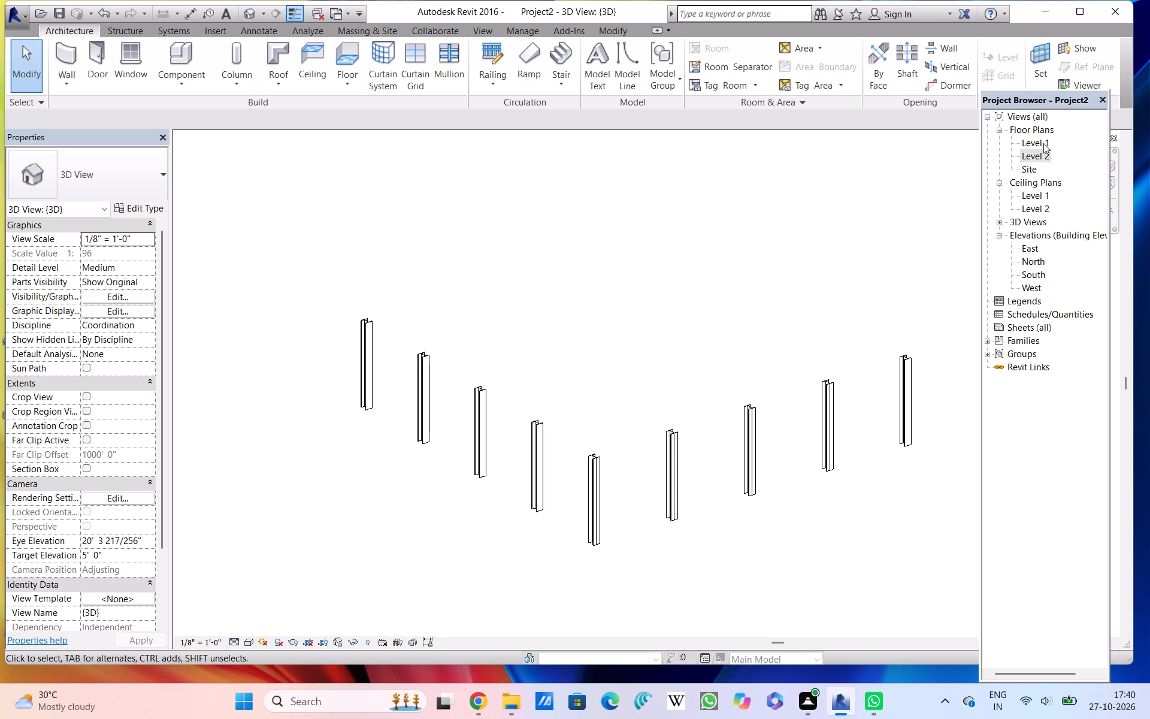
Open the Level 1 floor plan.
double_click(1043, 143)
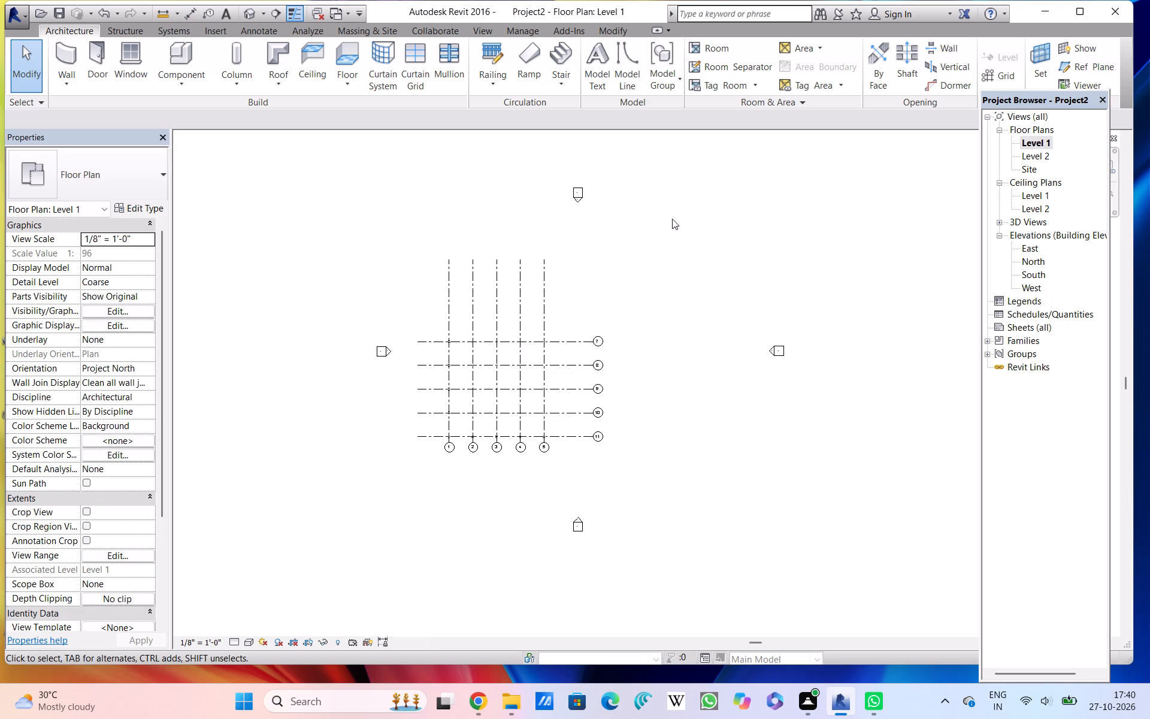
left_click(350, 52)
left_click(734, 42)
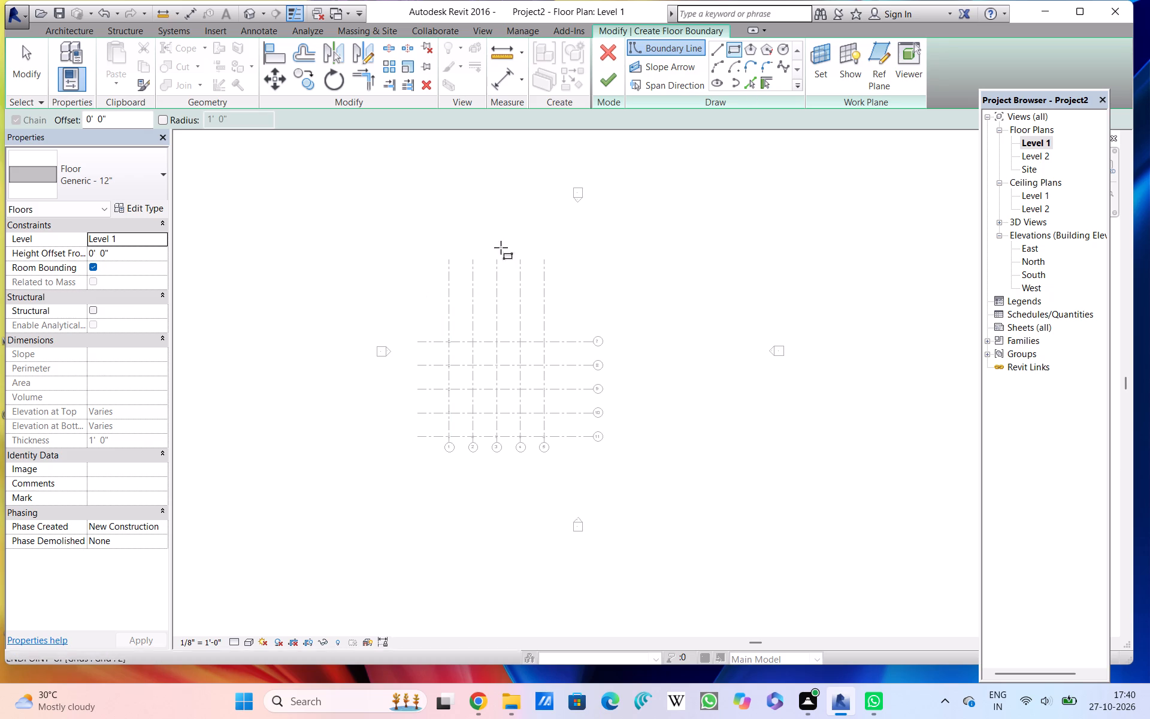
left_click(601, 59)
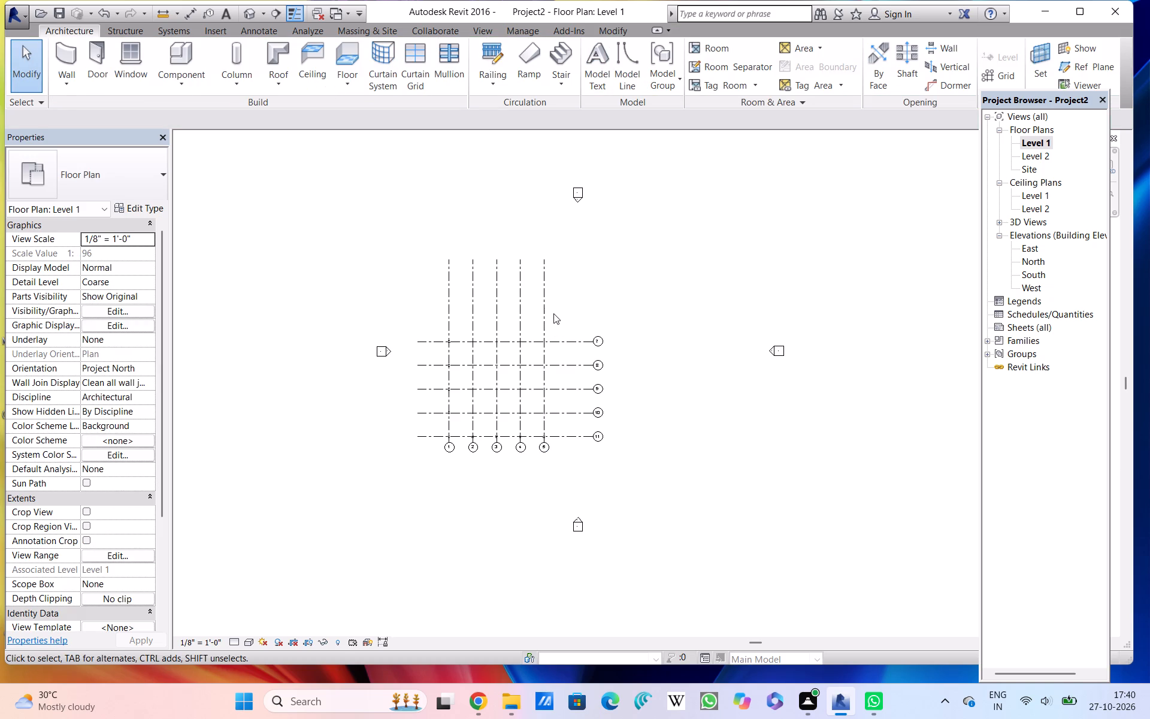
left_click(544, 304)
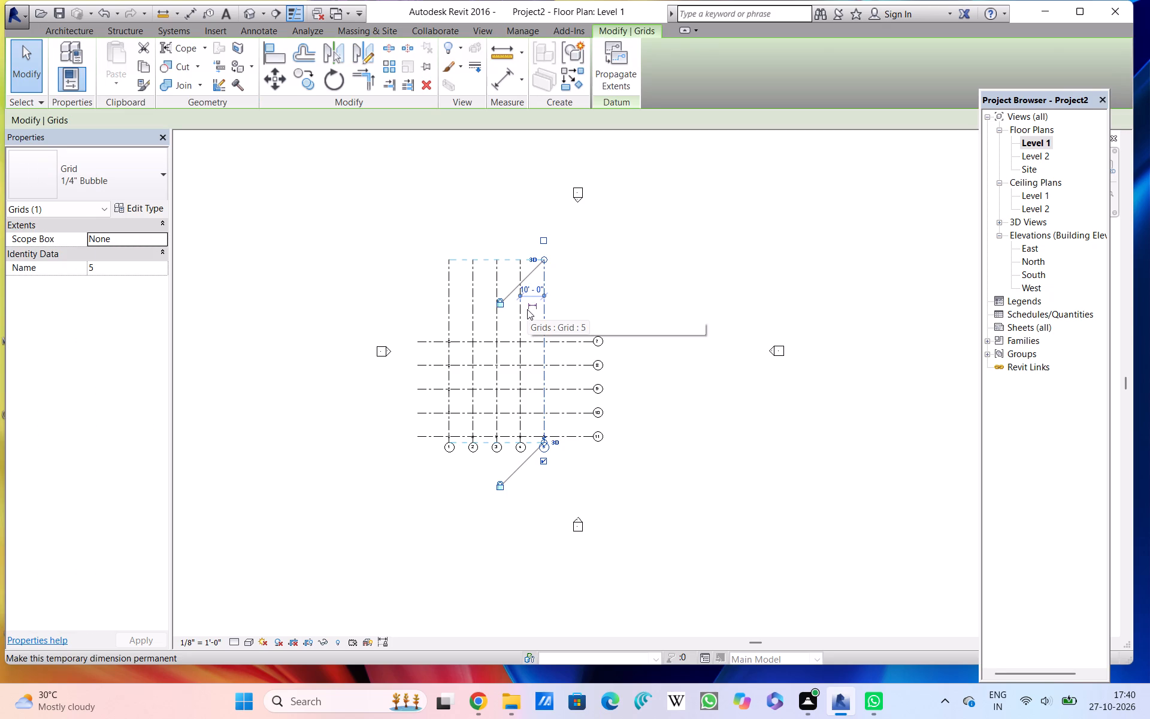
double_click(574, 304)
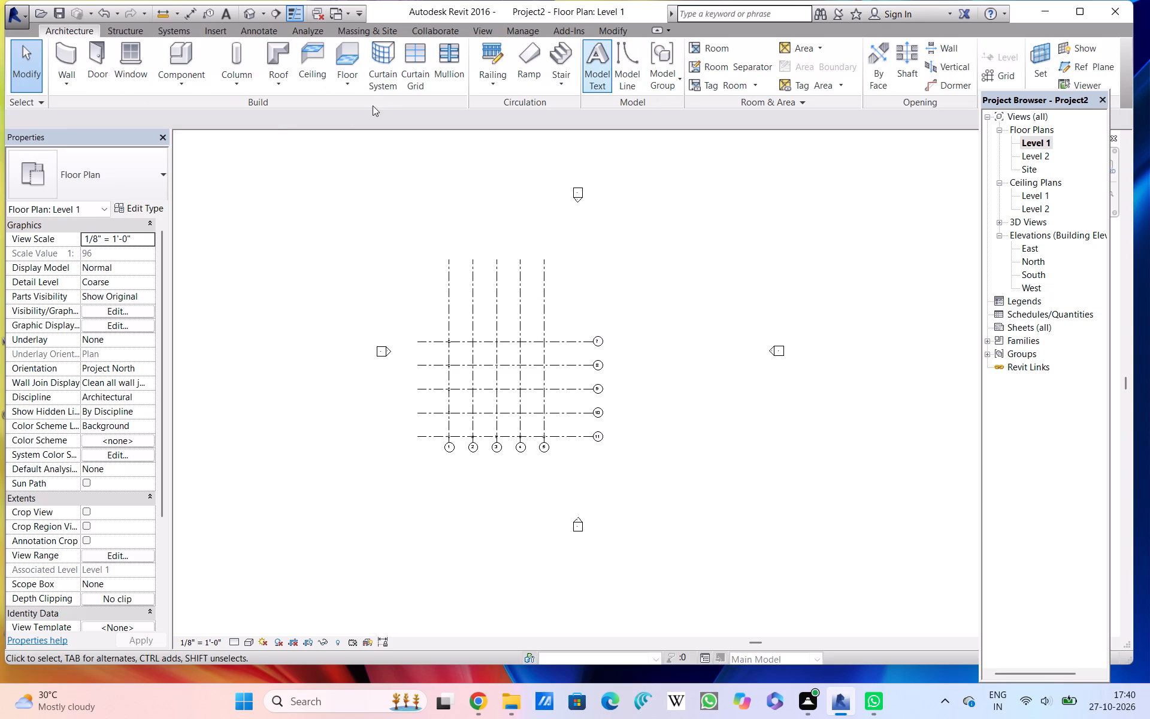
Create a Generic - 12" floor on Level 1 with a 48' by 49' rectangular boundary enclosing all the grid intersections.
left_click(349, 60)
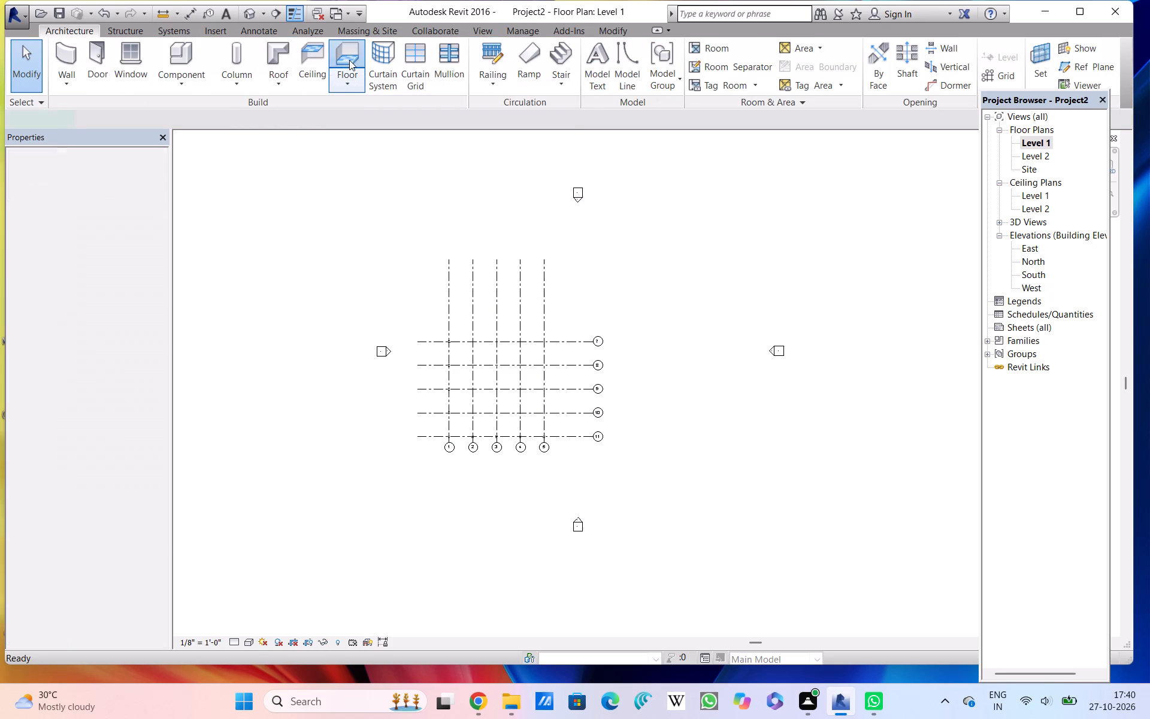
left_click(740, 43)
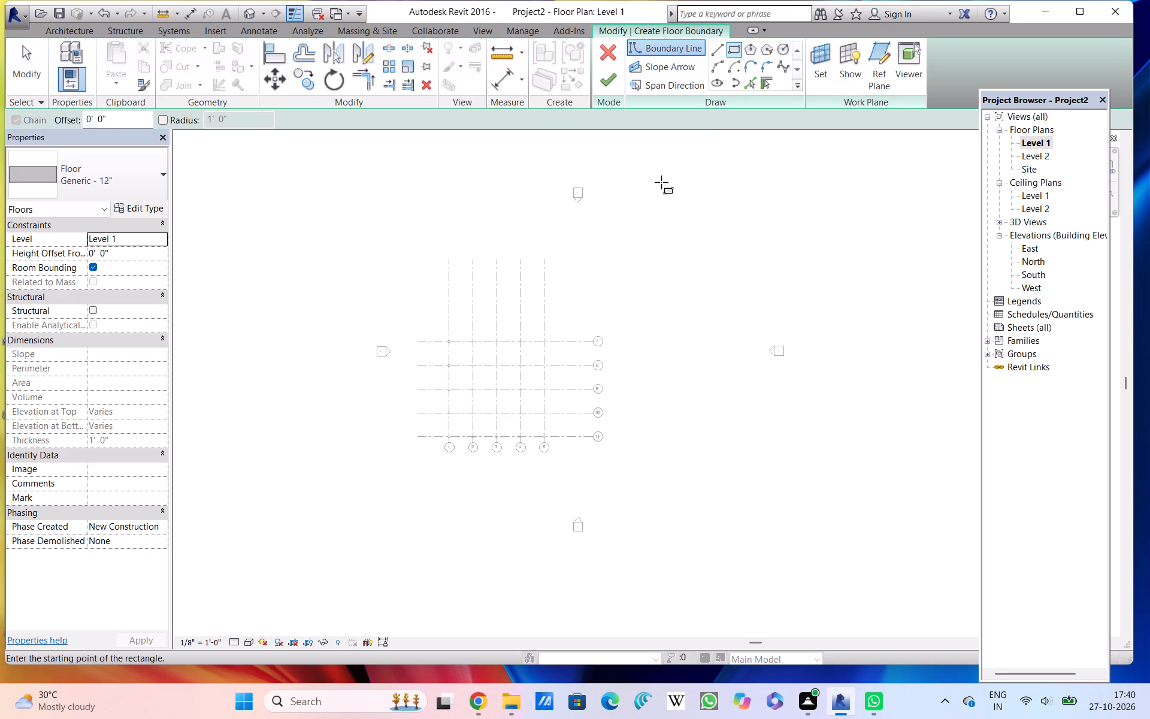
left_click(438, 328)
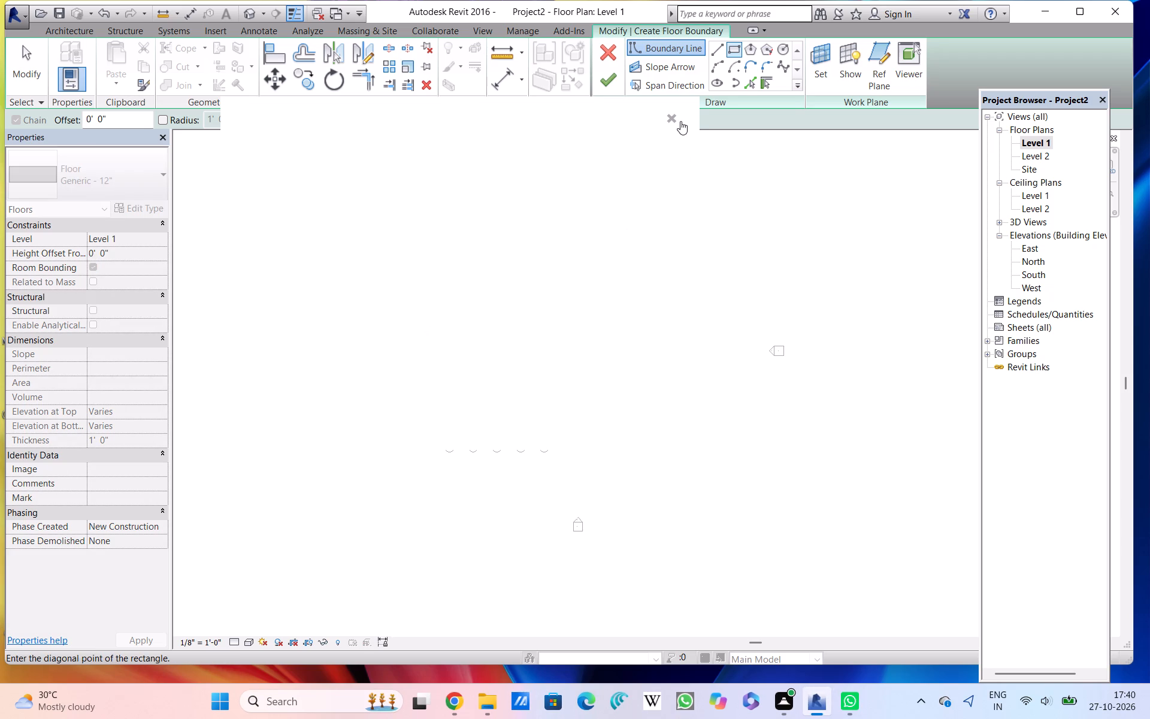
left_click(667, 114)
left_click(668, 119)
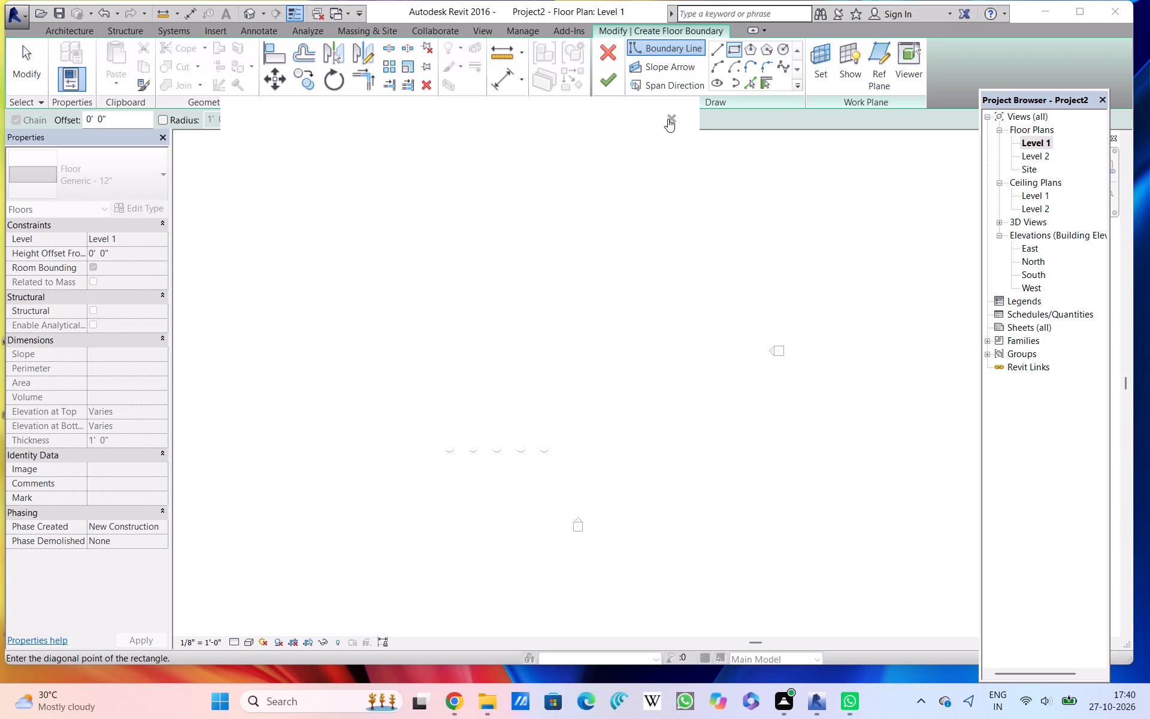
left_click(668, 119)
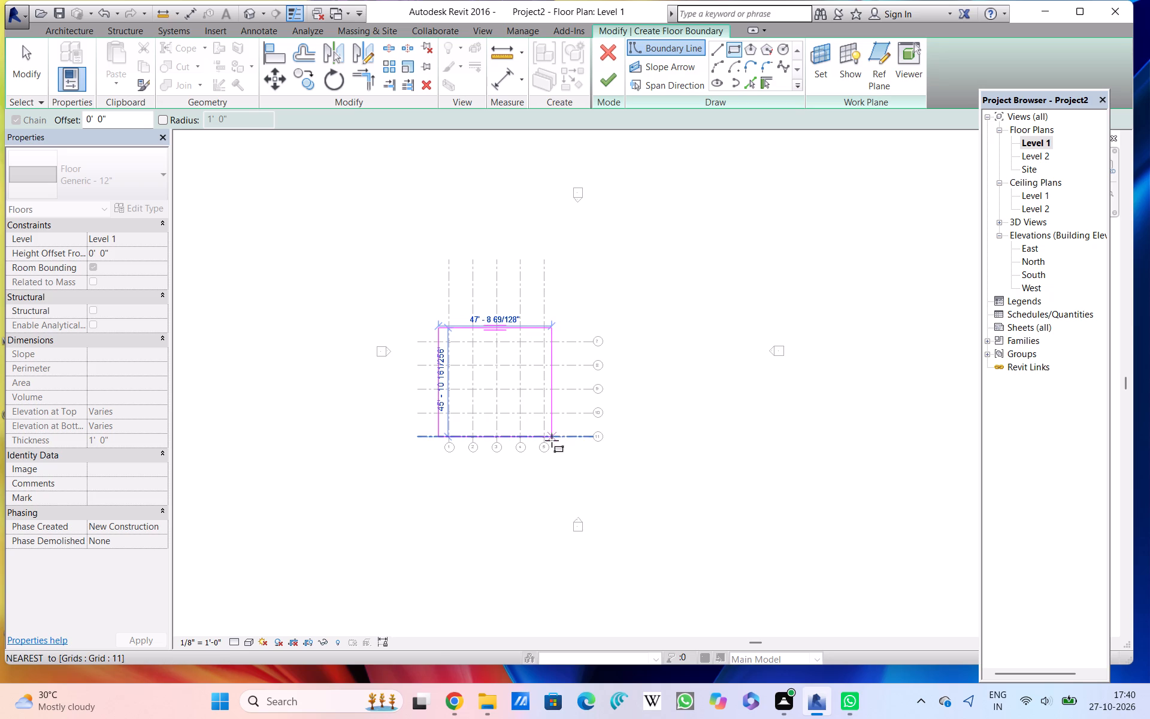
scroll(552, 437, "up", 3)
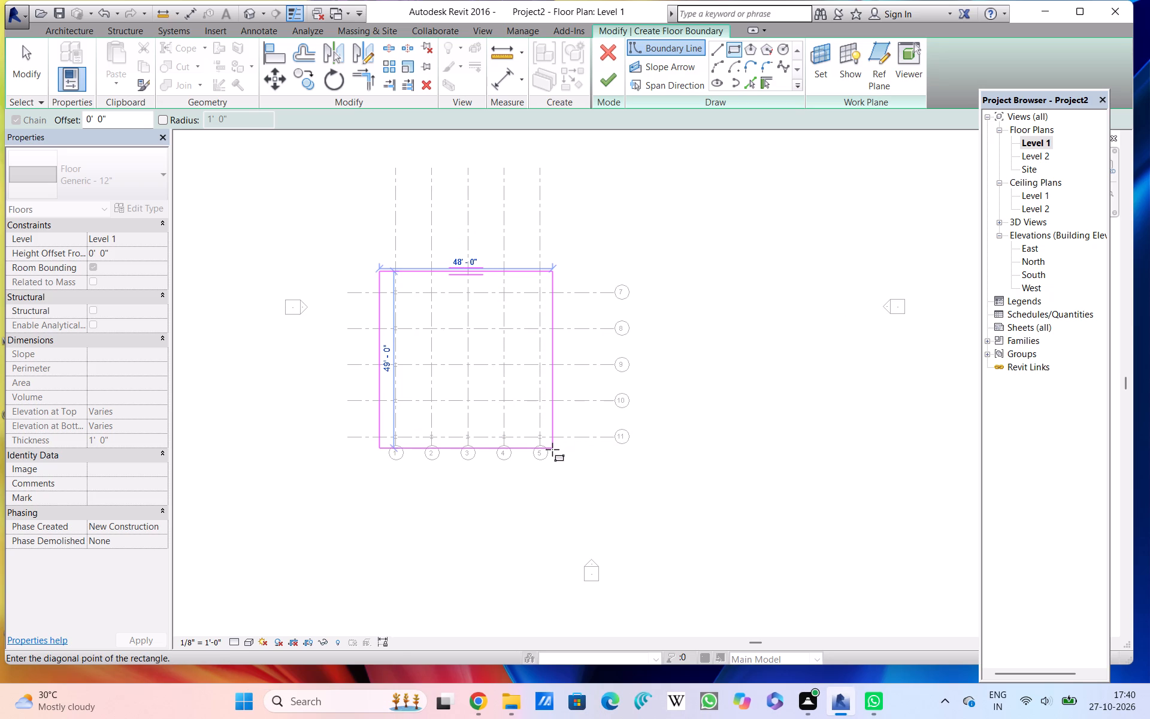
left_click(552, 448)
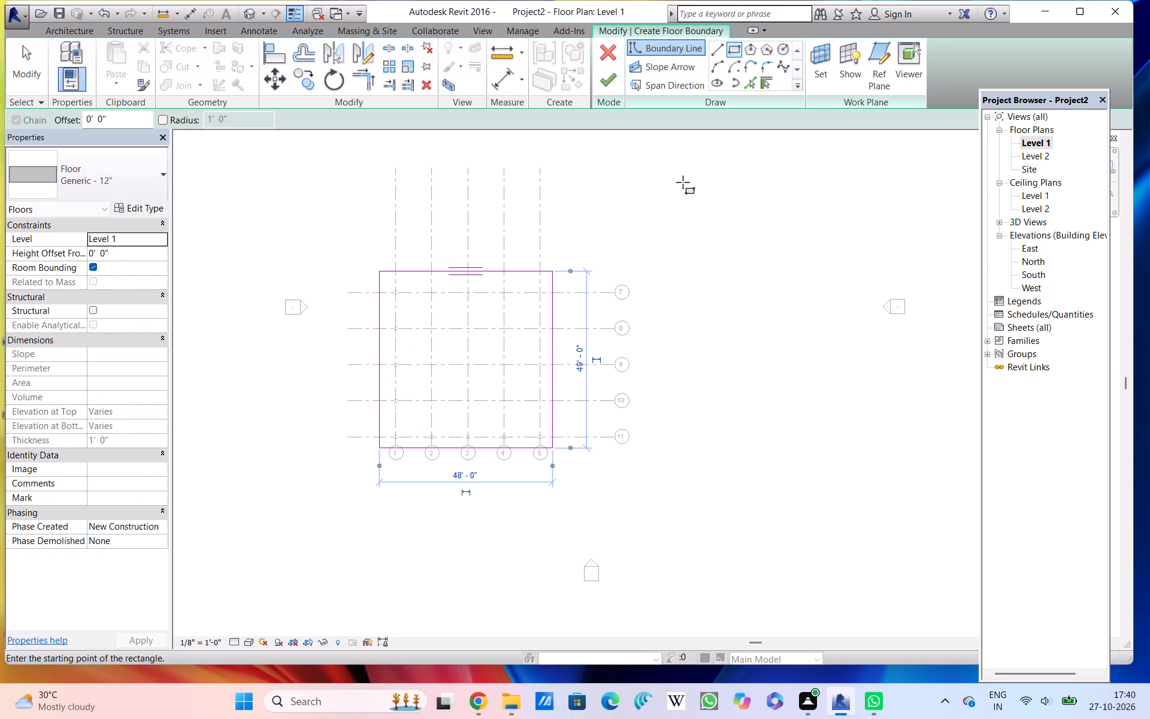
double_click(604, 89)
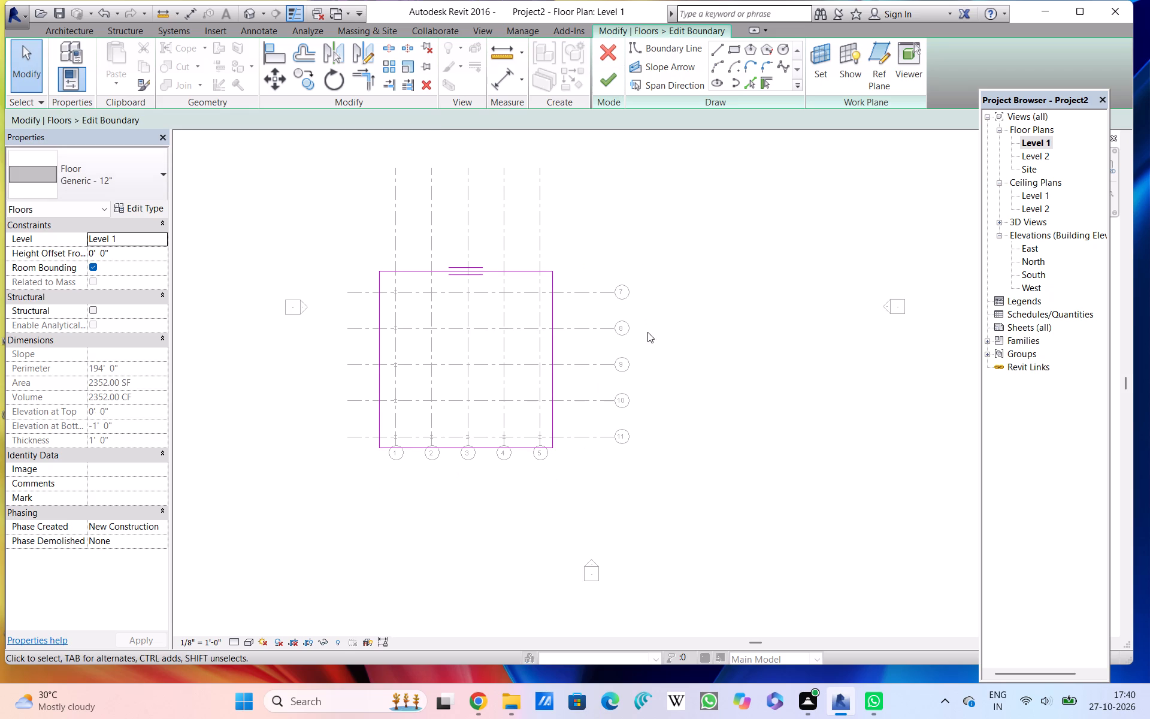
left_click(601, 84)
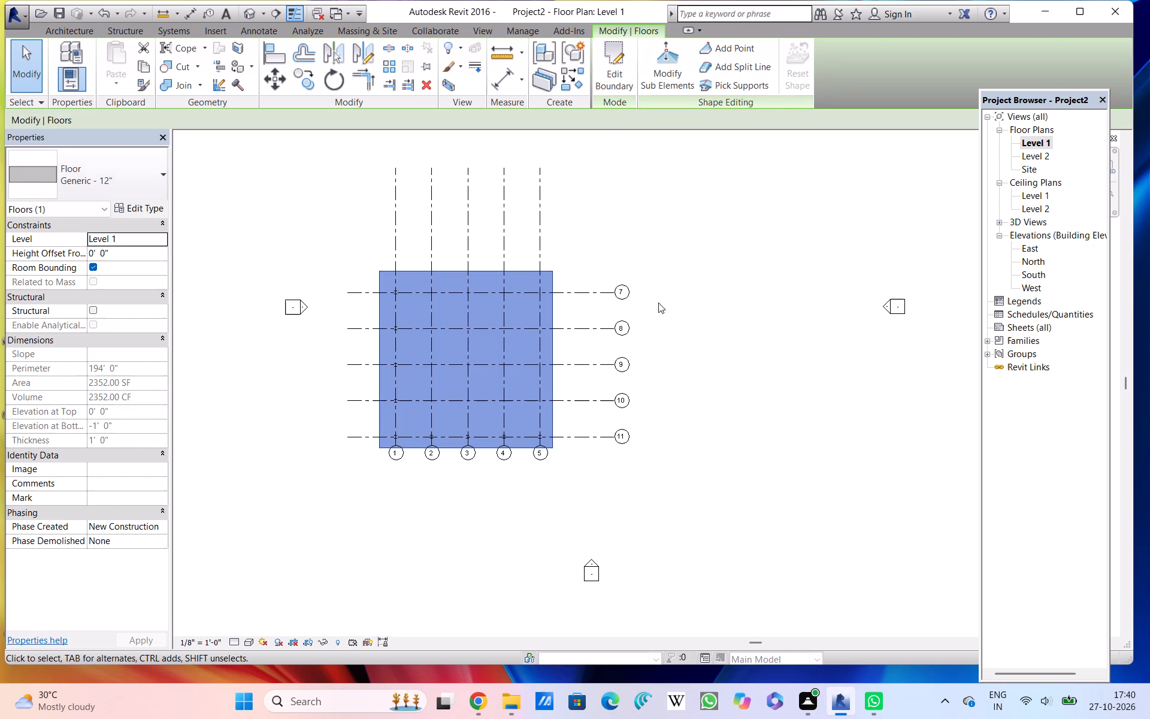
left_click(667, 316)
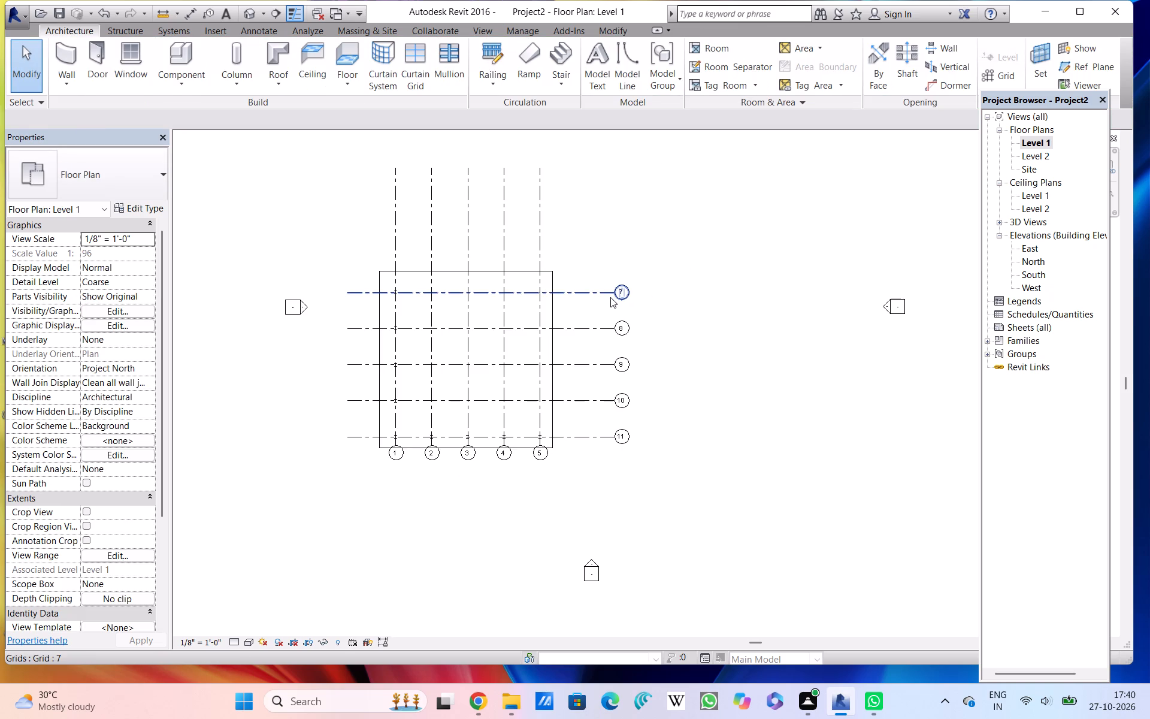
Delete all ten grid lines, 7 to 11 and 1 to 5, from the Level 1 plan.
left_click(610, 297)
left_click(605, 325, "ctrl")
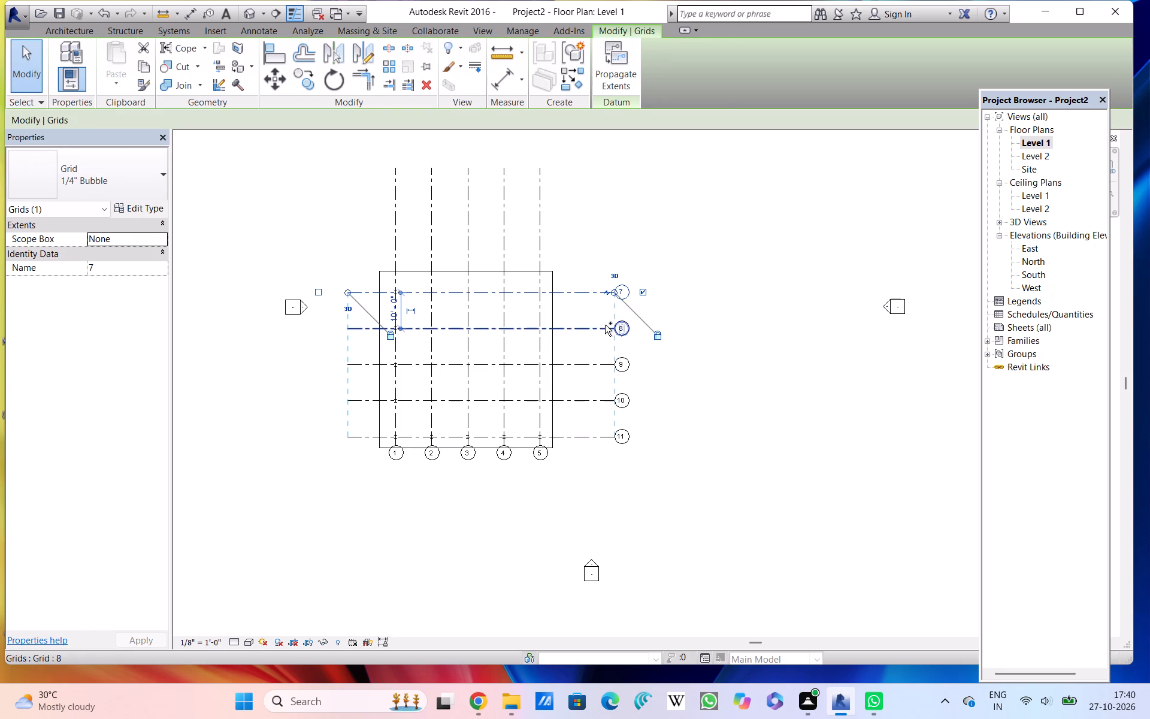
left_click(603, 364, "ctrl")
left_click(571, 400, "ctrl")
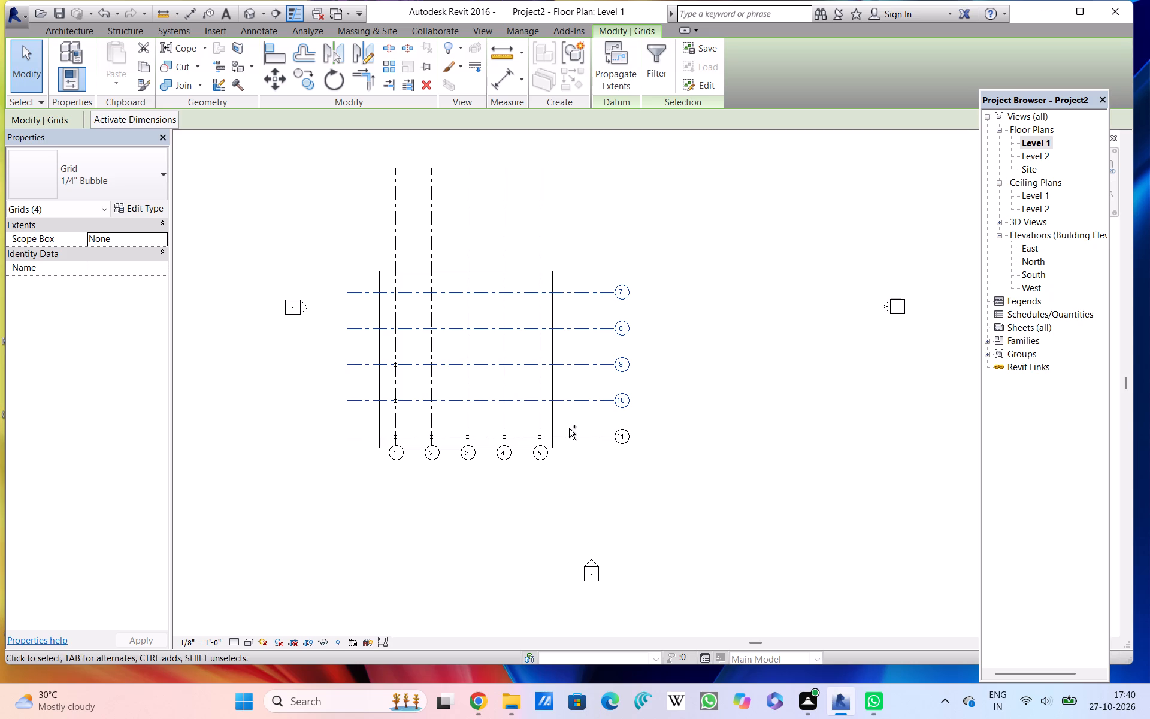
left_click(574, 434, "ctrl")
left_click(544, 242, "ctrl")
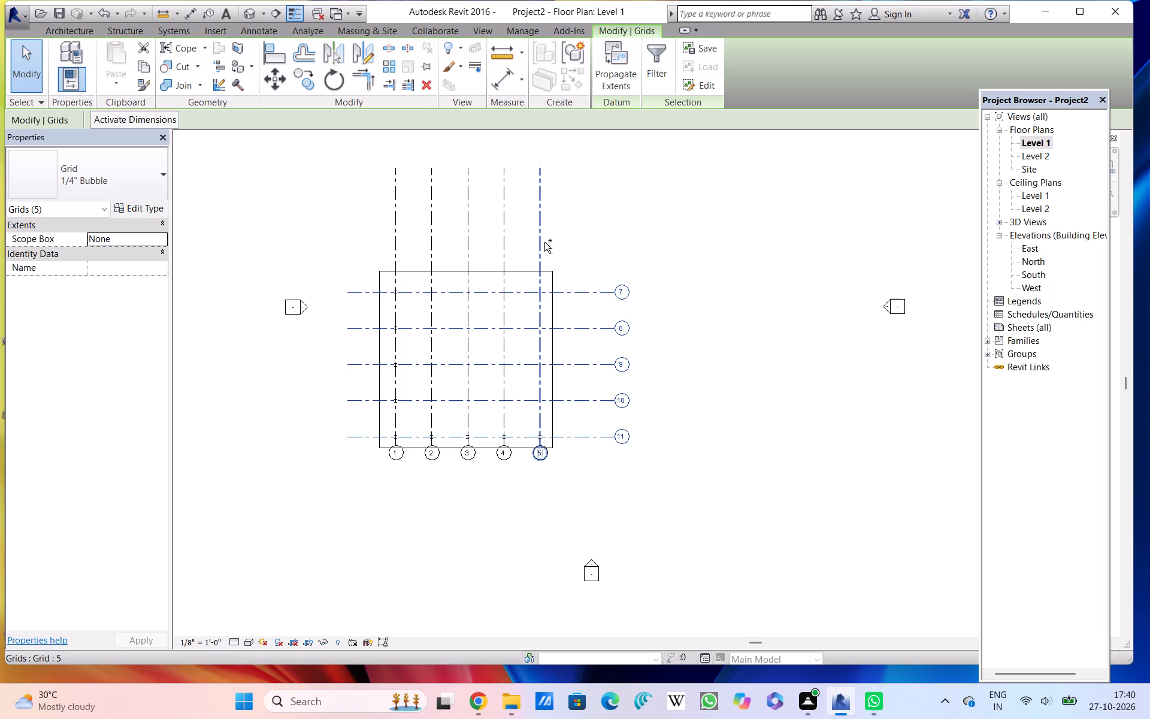
left_click(507, 251, "ctrl")
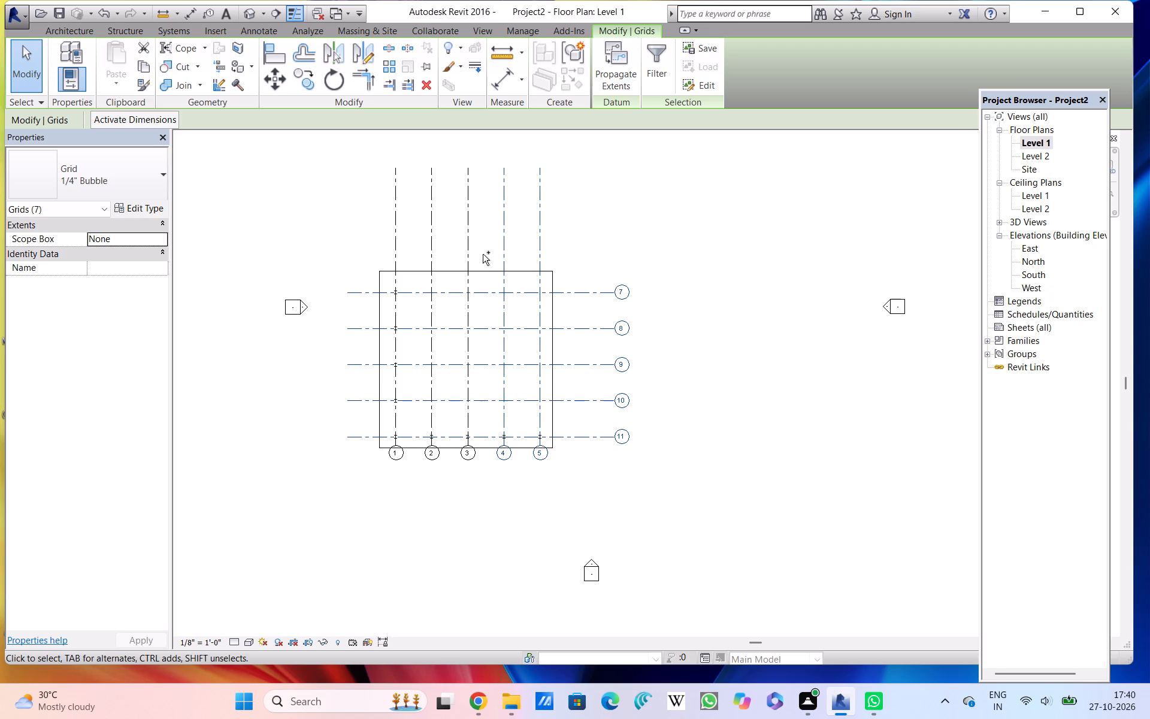
left_click(473, 259, "ctrl")
left_click(431, 259, "ctrl")
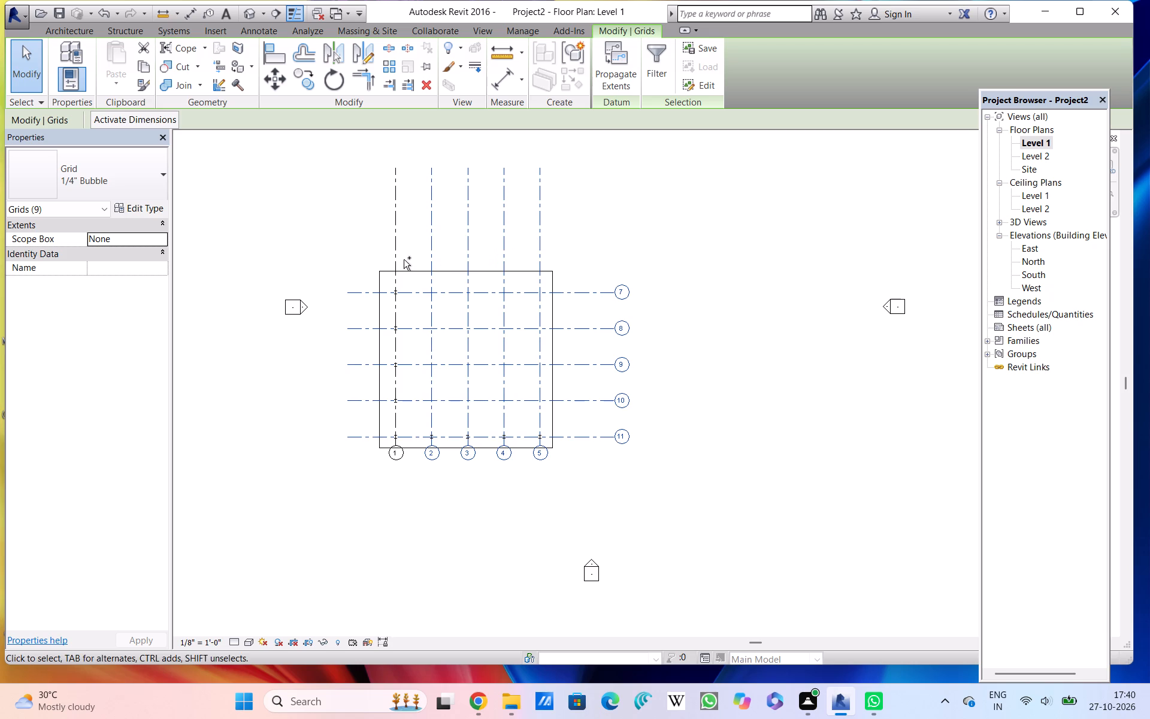
left_click(390, 259, "ctrl")
key("Delete")
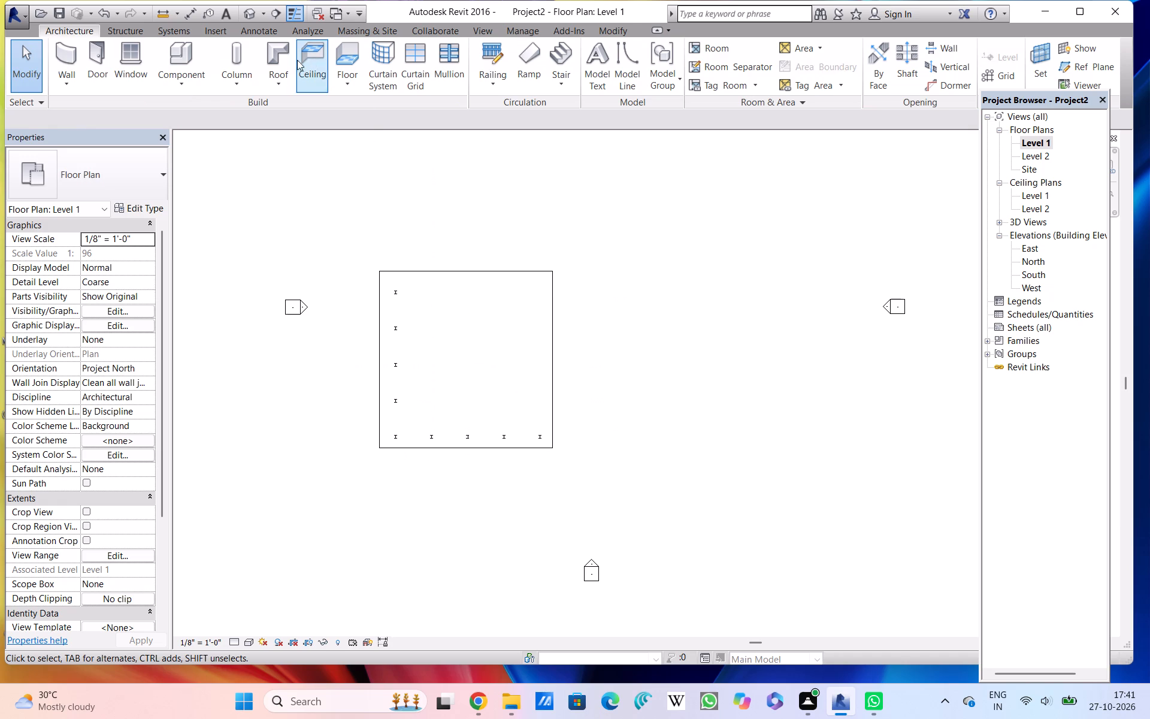
Open the default 3D view and examine the floor slab and columns from several sides.
left_click(244, 19)
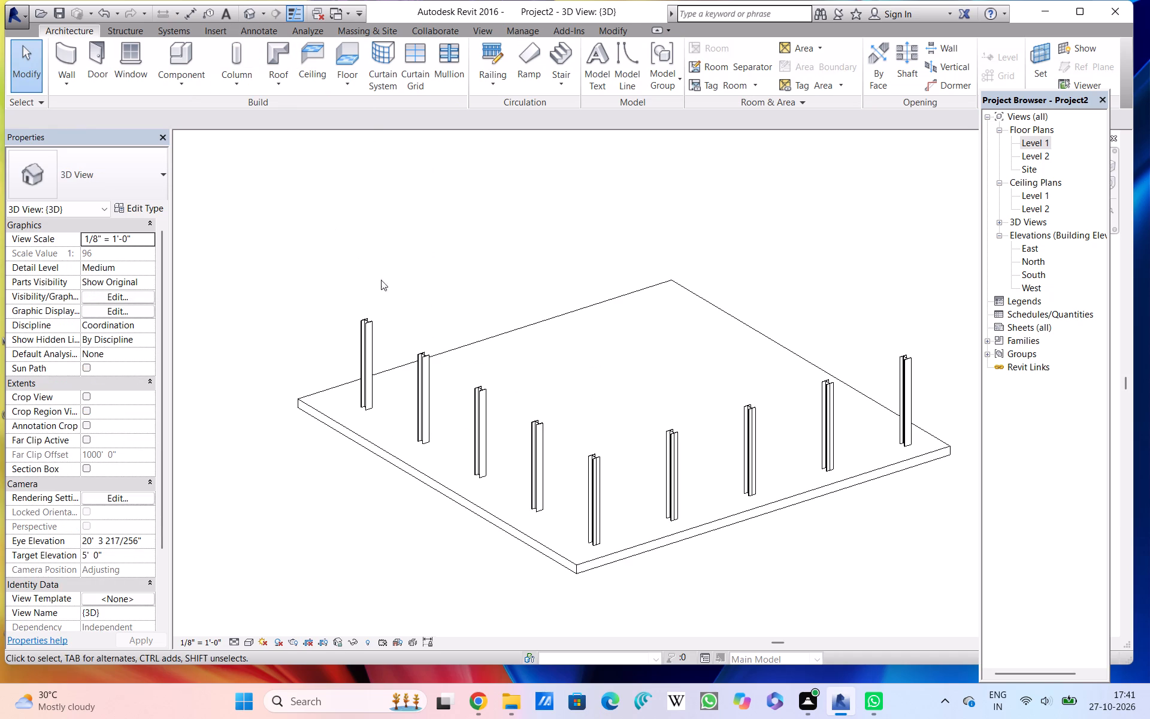
middle_click_drag(455, 337, 378, 336, "shift")
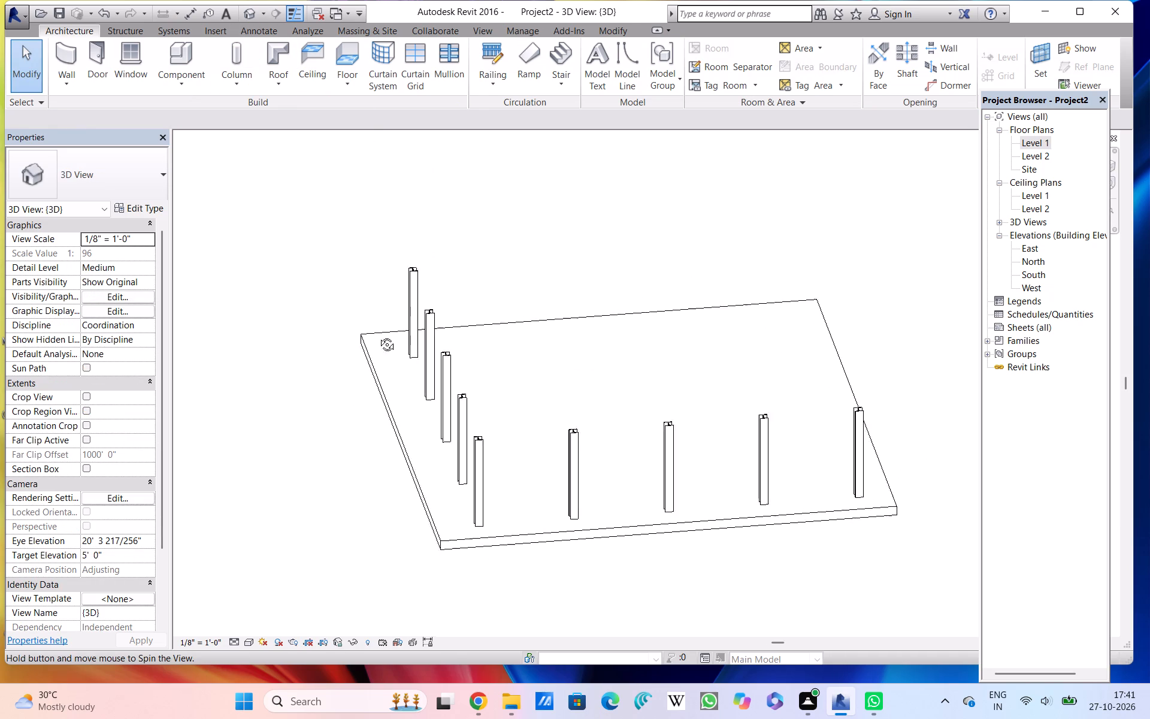
middle_click_drag(378, 336, 526, 295, "shift")
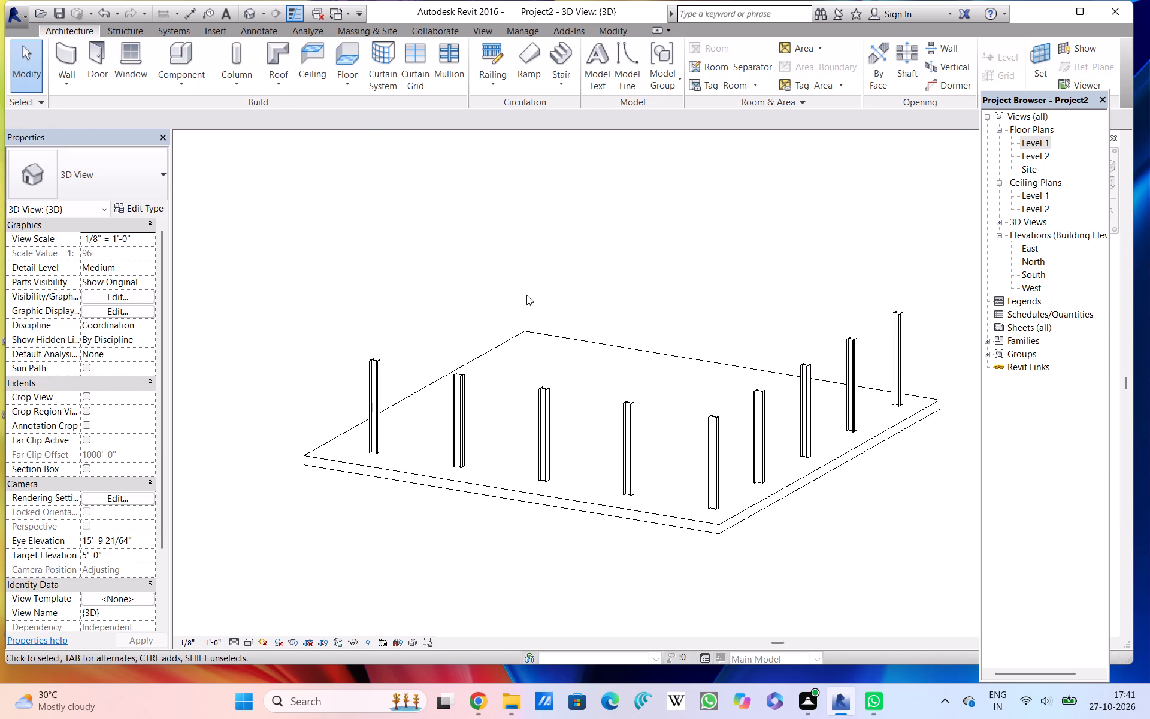
middle_click_drag(546, 301, 450, 318, "shift")
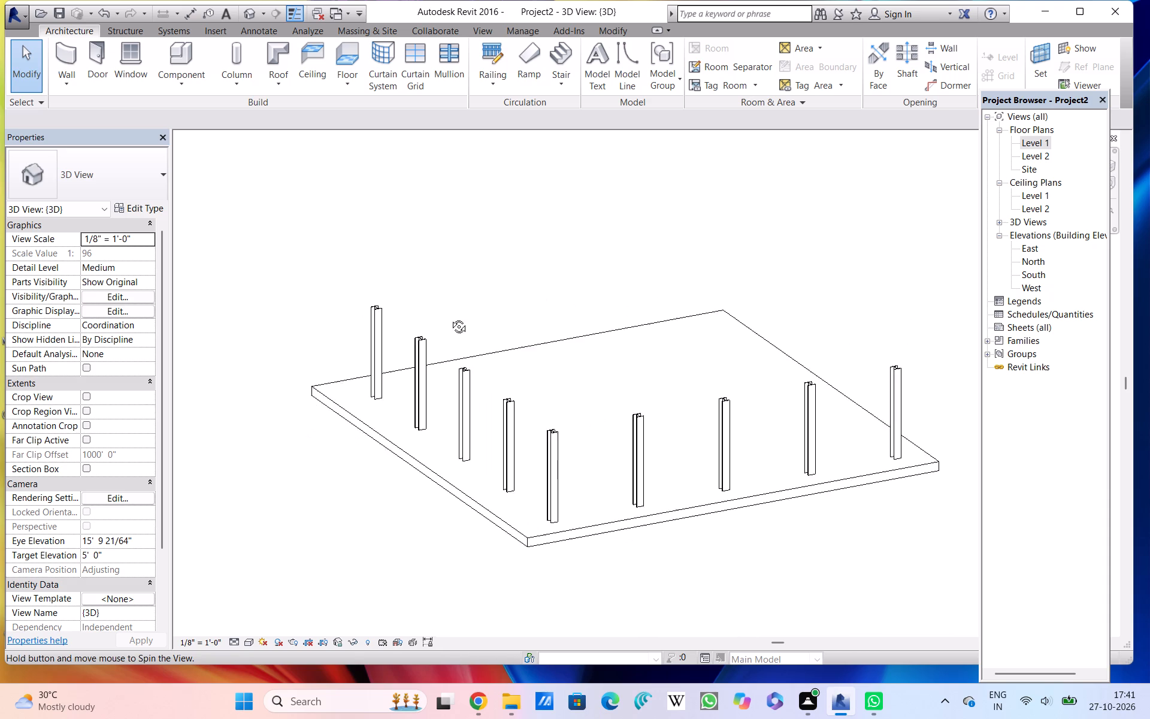
middle_click_drag(450, 318, 395, 313, "shift")
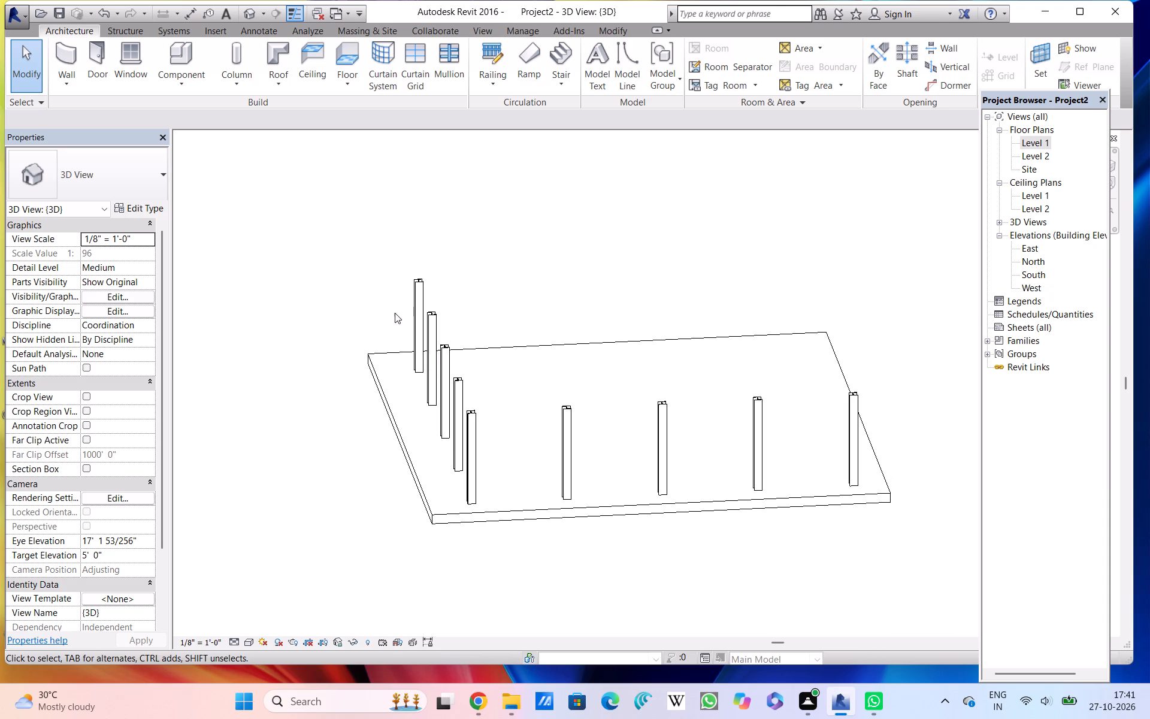
scroll(395, 313, "down", 1)
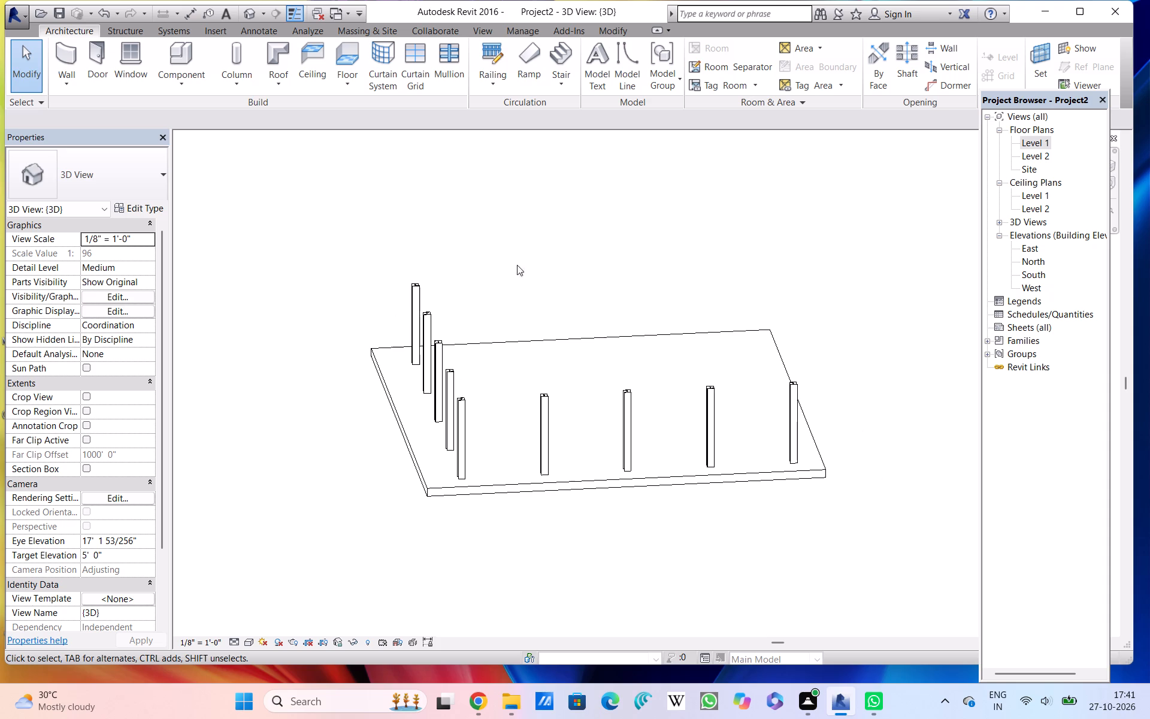
Create a Generic - 12" floor on Level 2 with a 48' by 49' rectangular boundary traced over the Level 1 floor outline.
double_click(1031, 152)
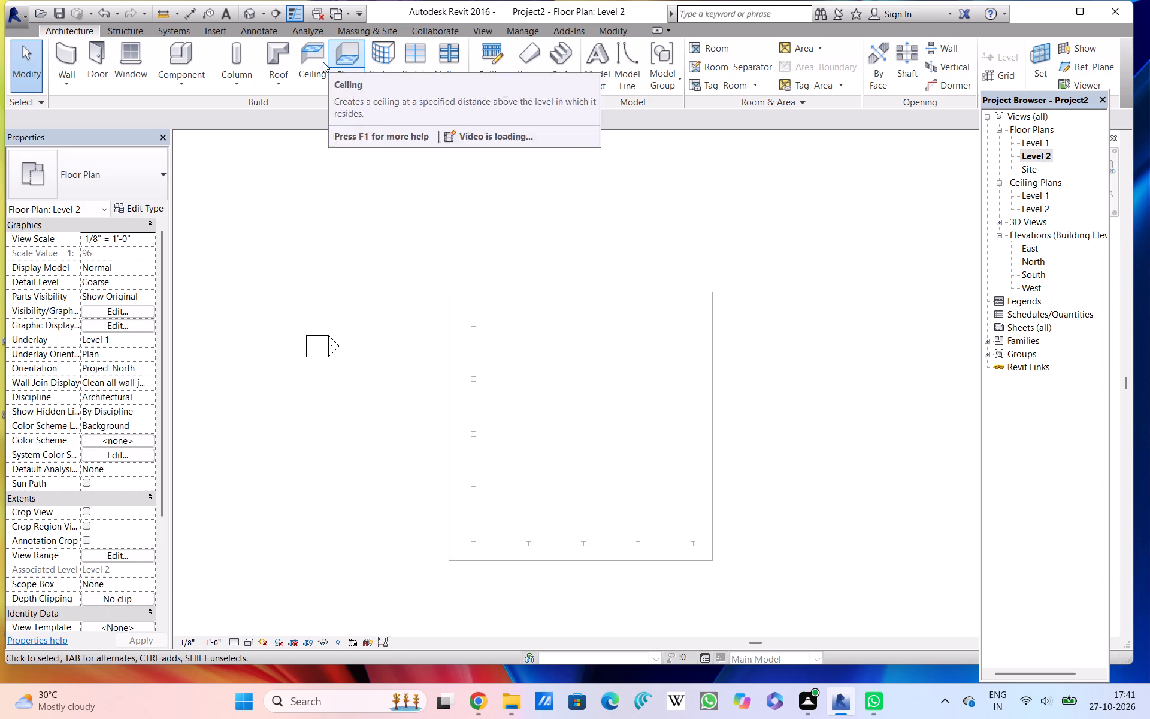
left_click(346, 50)
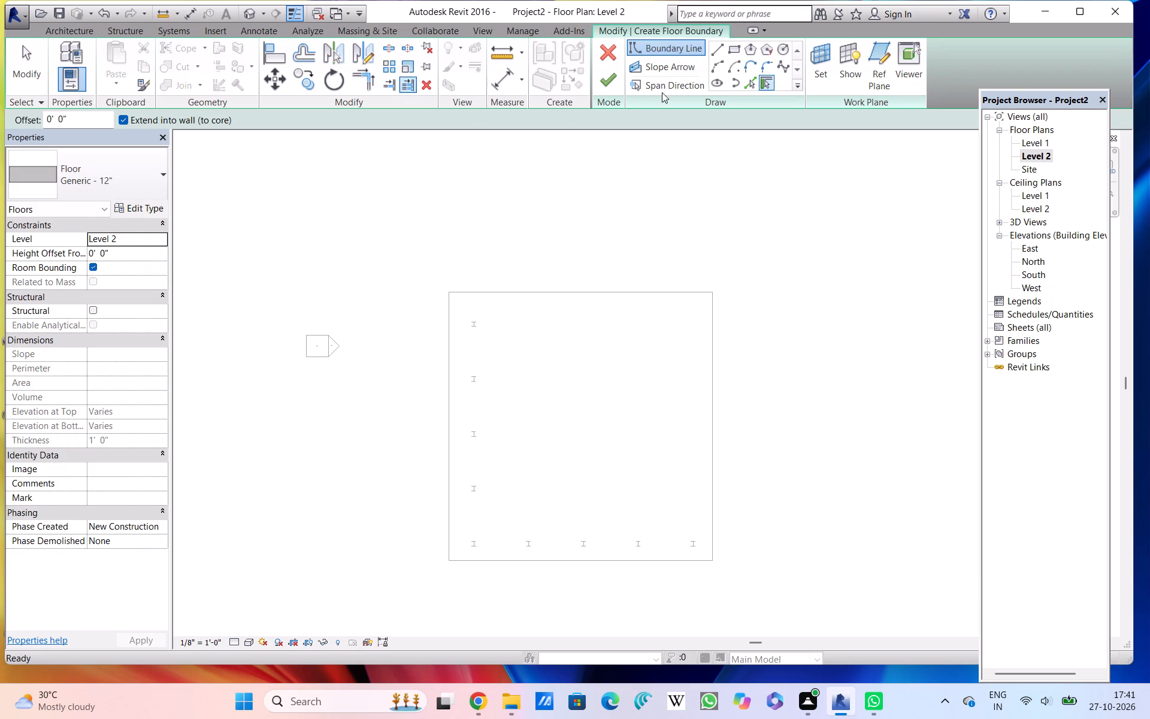
left_click(734, 48)
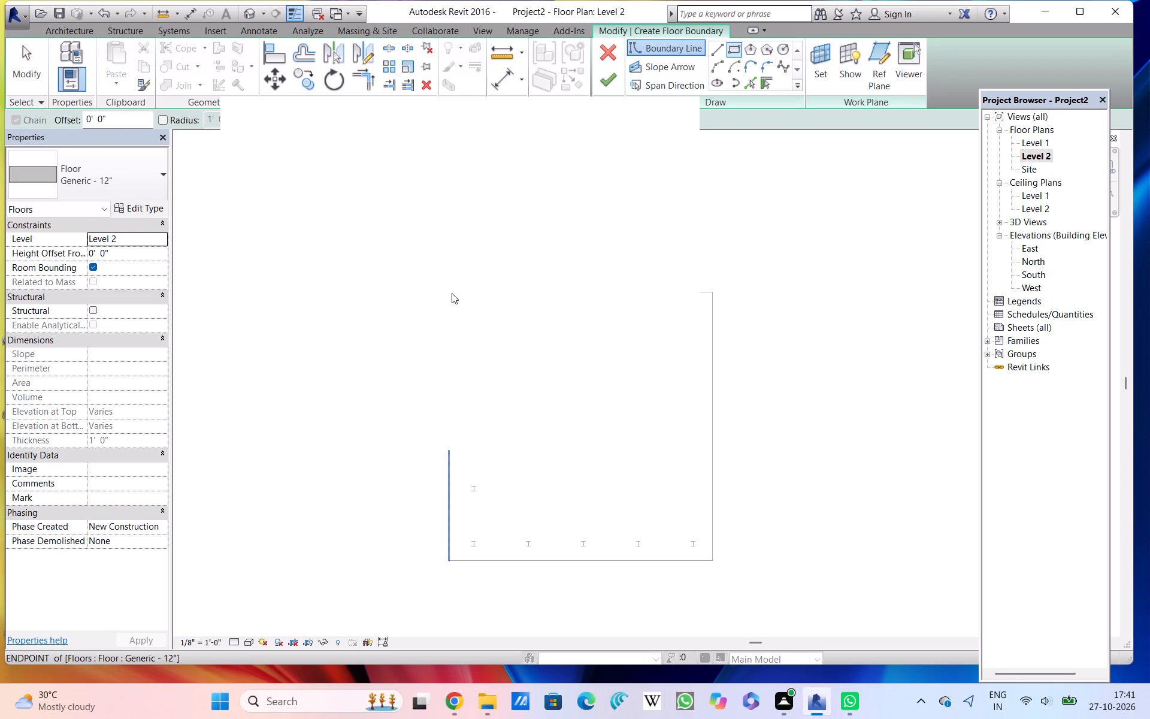
left_click(667, 114)
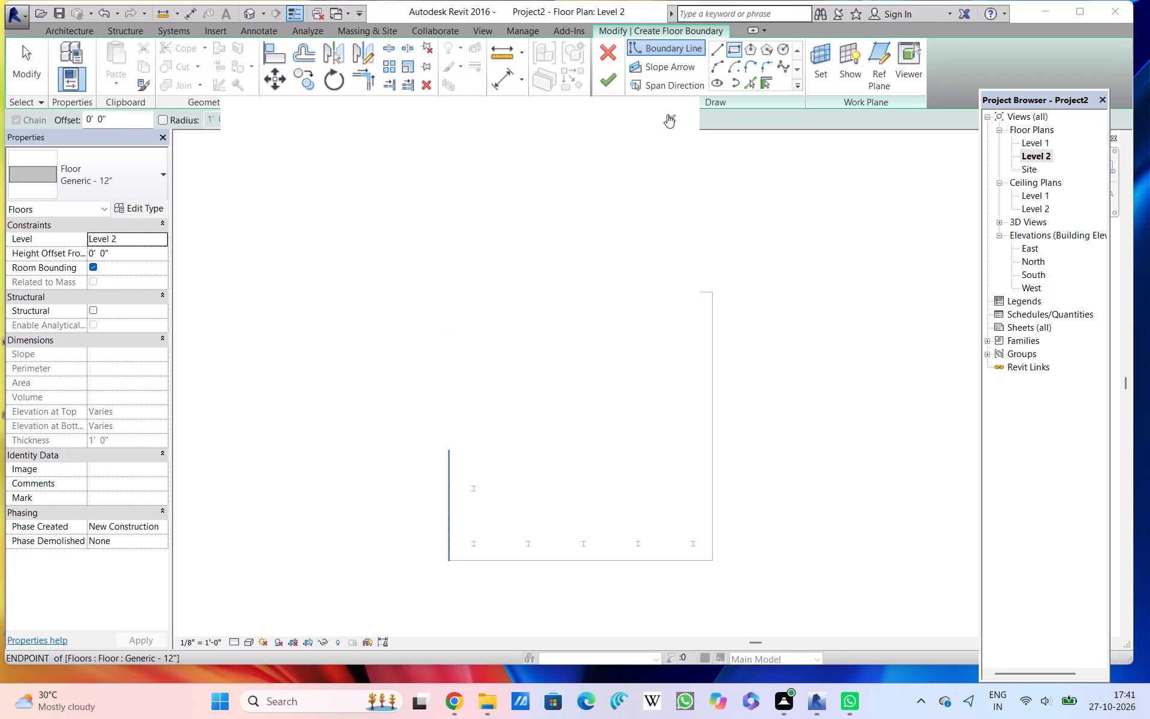
left_click(671, 120)
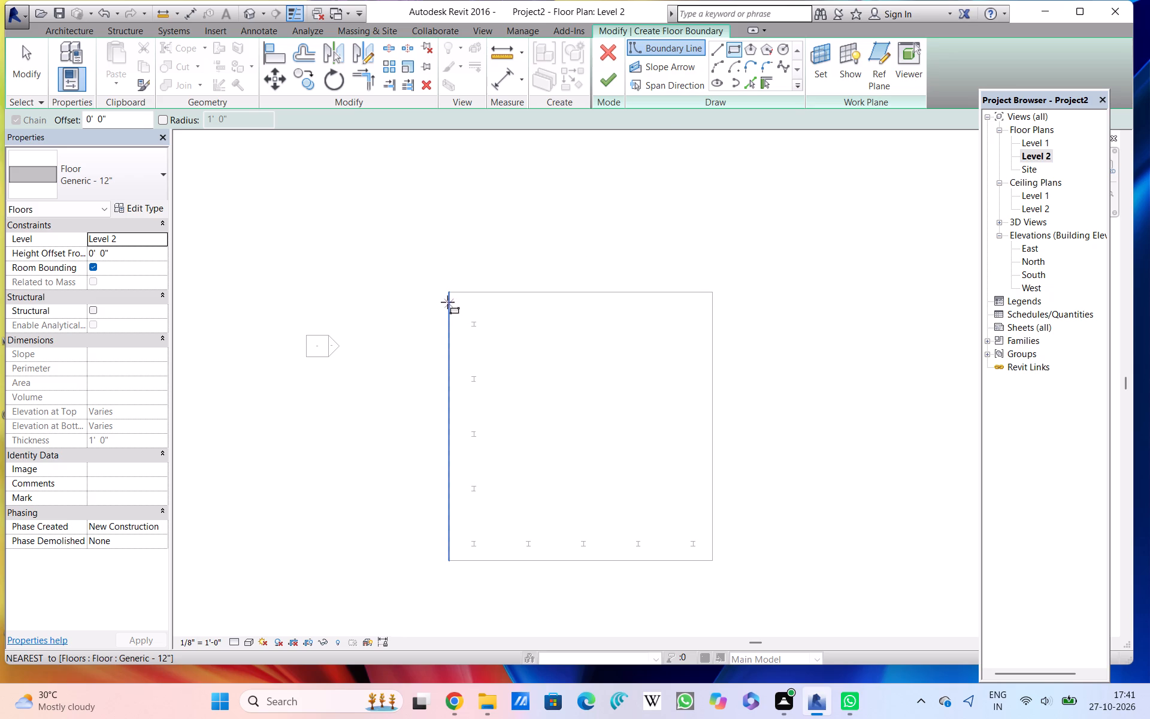
left_click(446, 293)
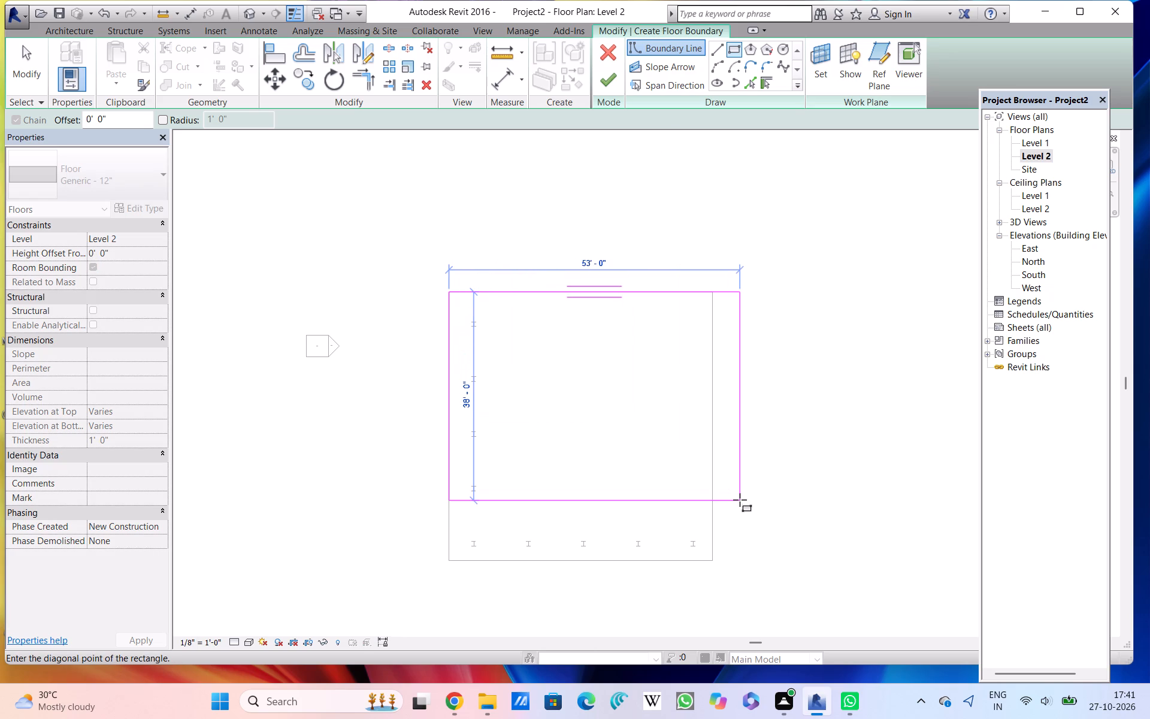
left_click(712, 558)
left_click(597, 81)
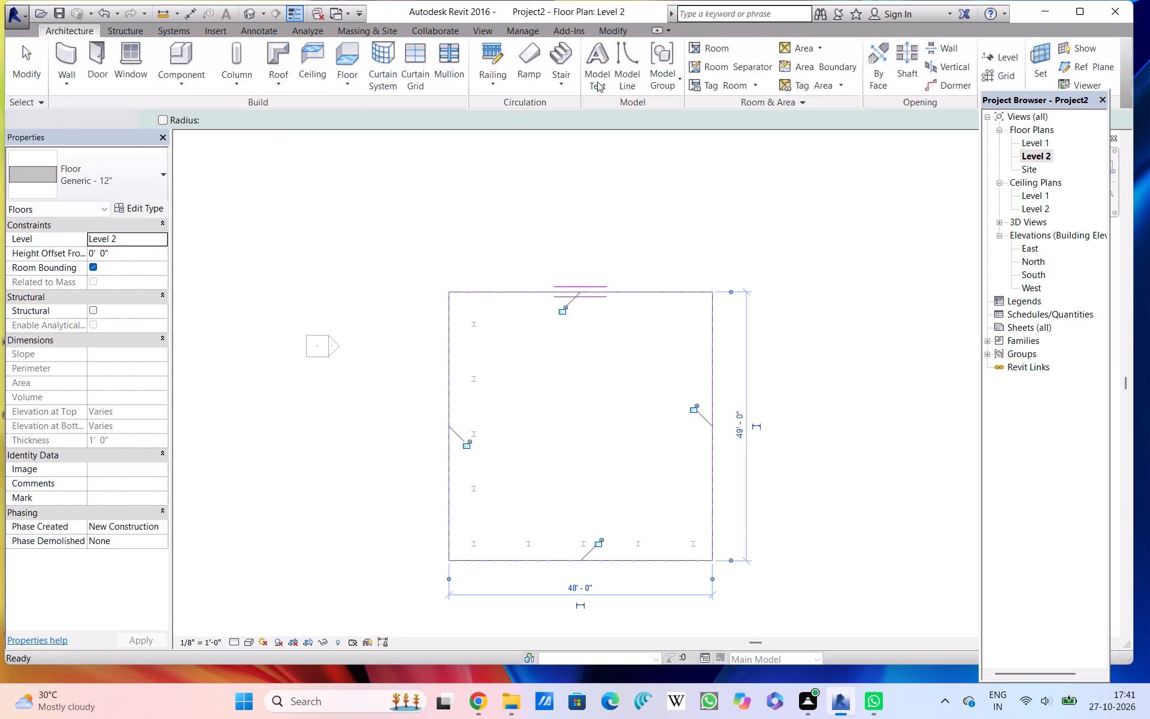
double_click(606, 251)
middle_click_drag(606, 251, 617, 198)
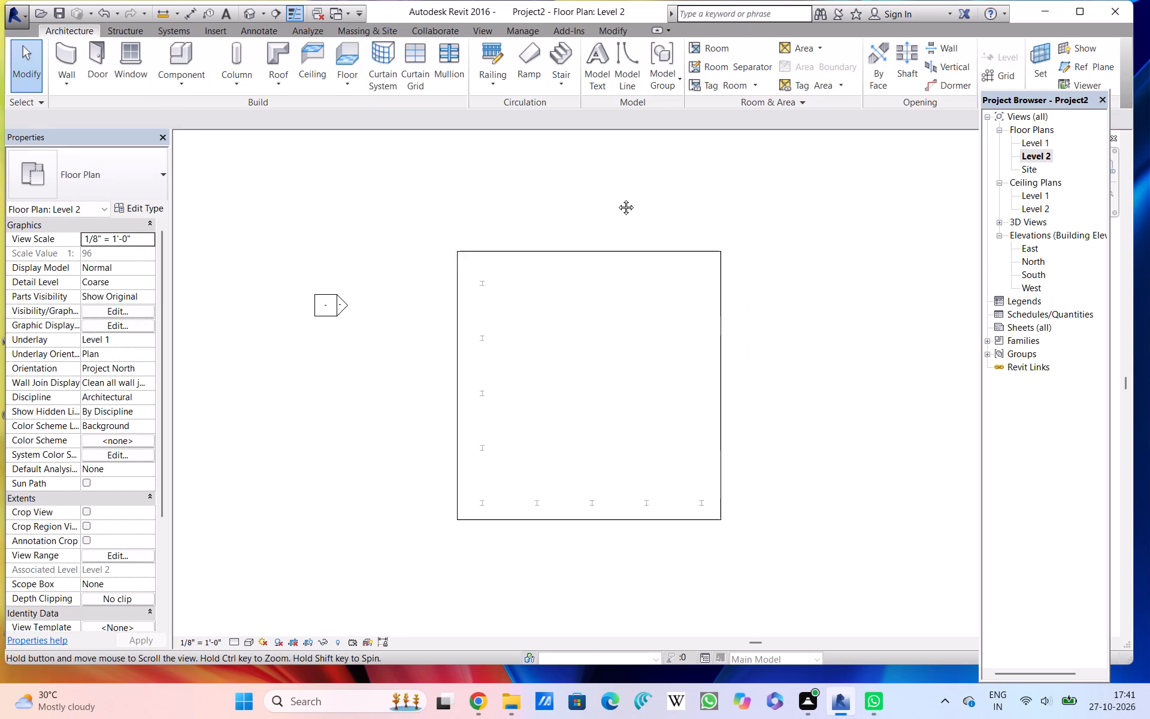
middle_click_drag(617, 198, 622, 173)
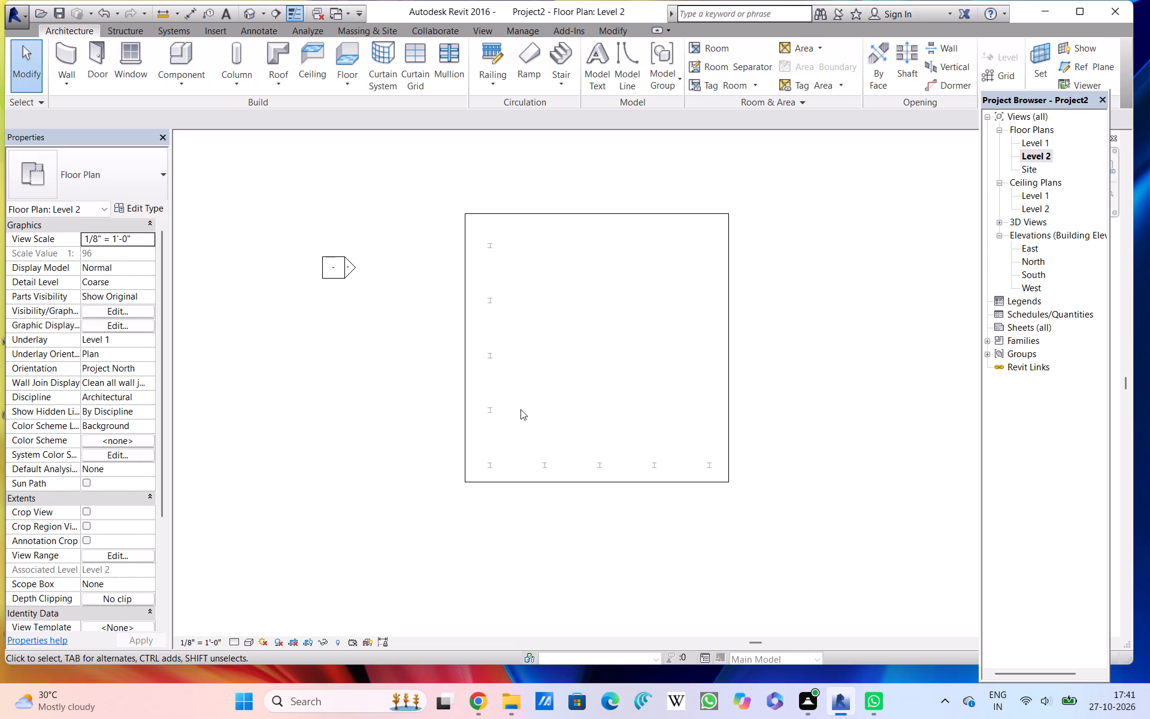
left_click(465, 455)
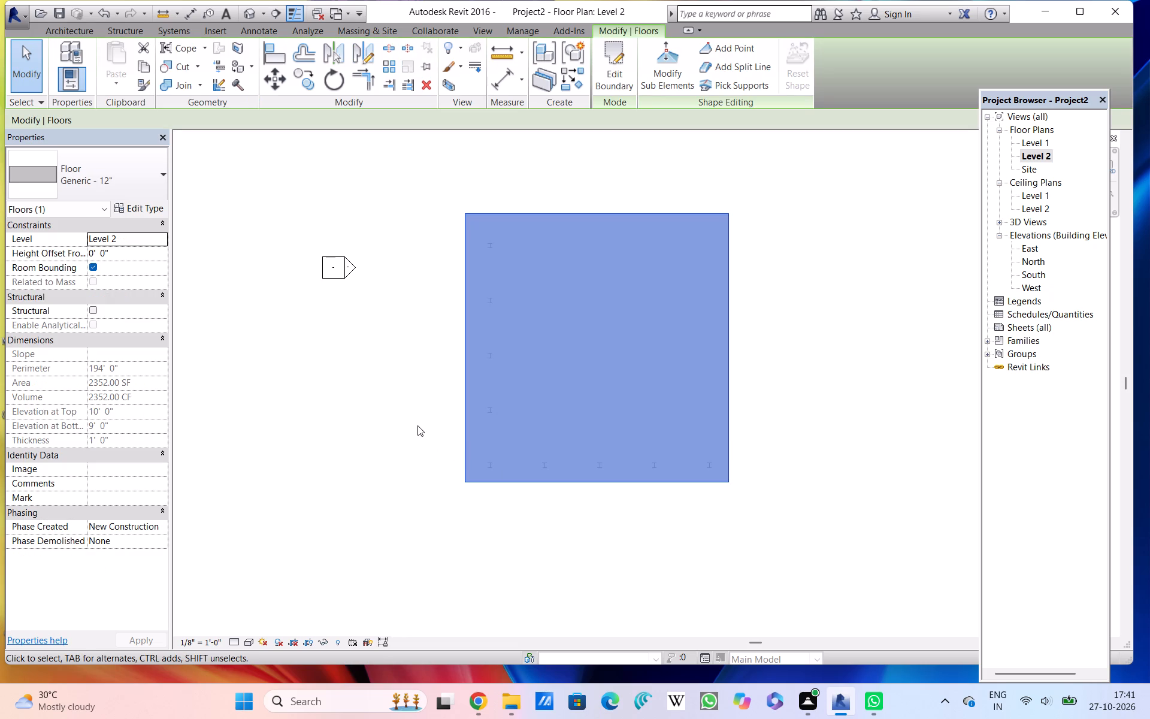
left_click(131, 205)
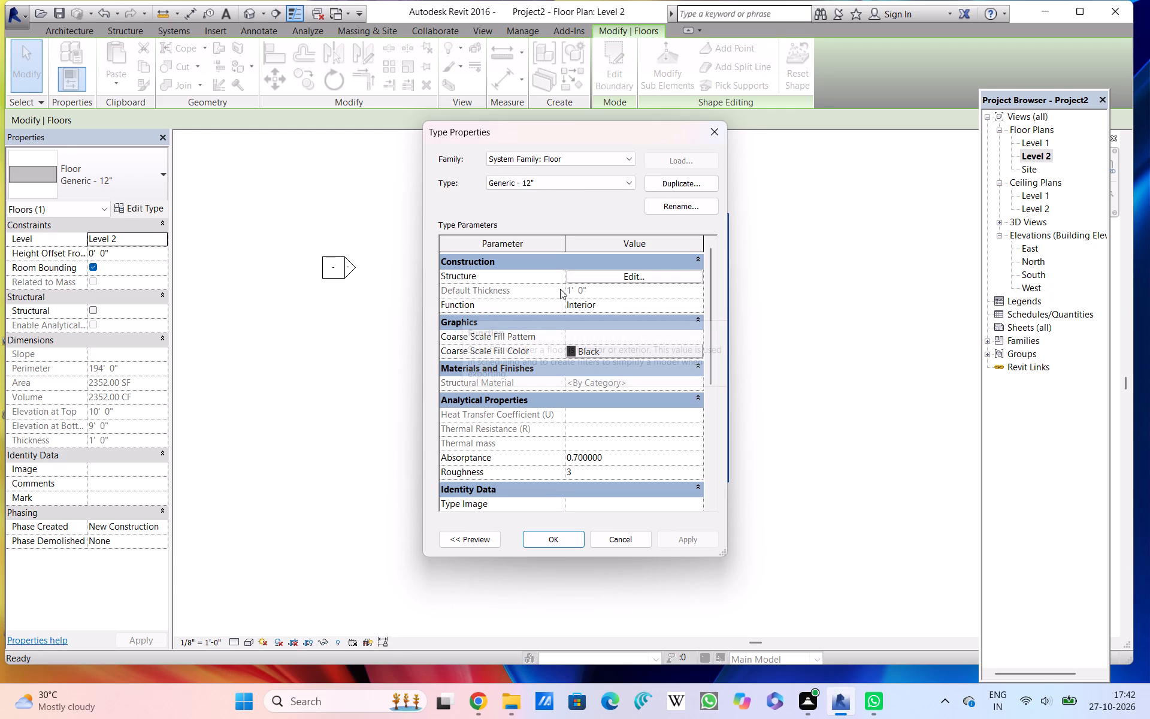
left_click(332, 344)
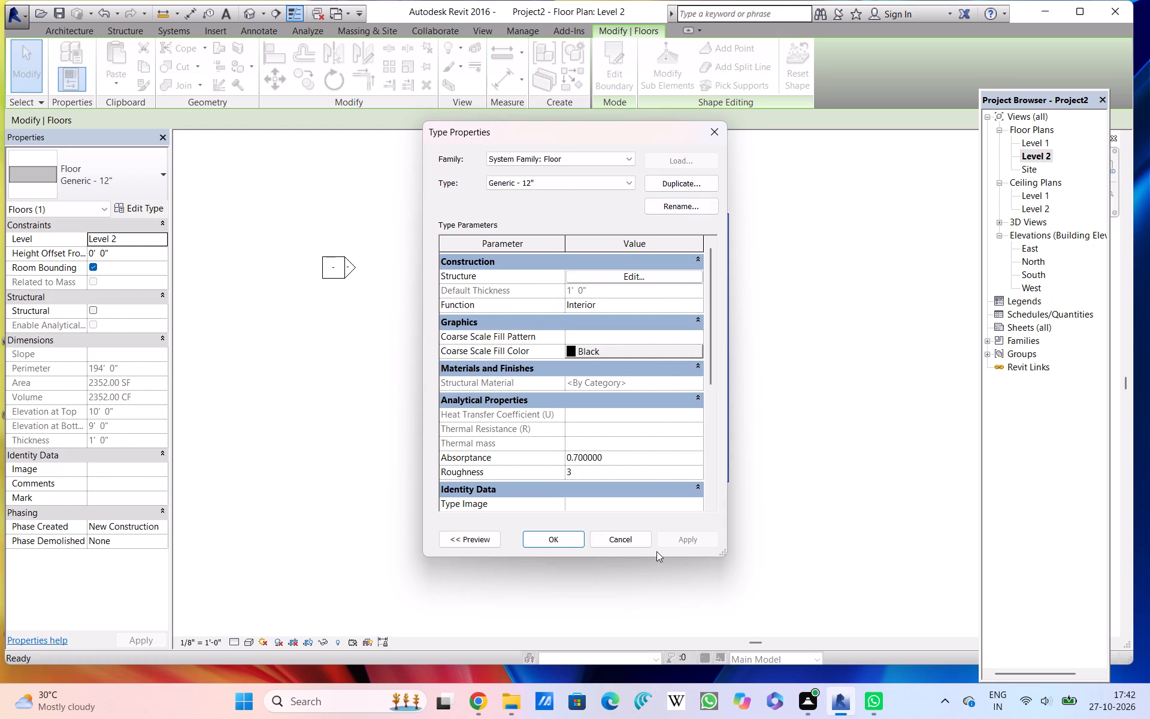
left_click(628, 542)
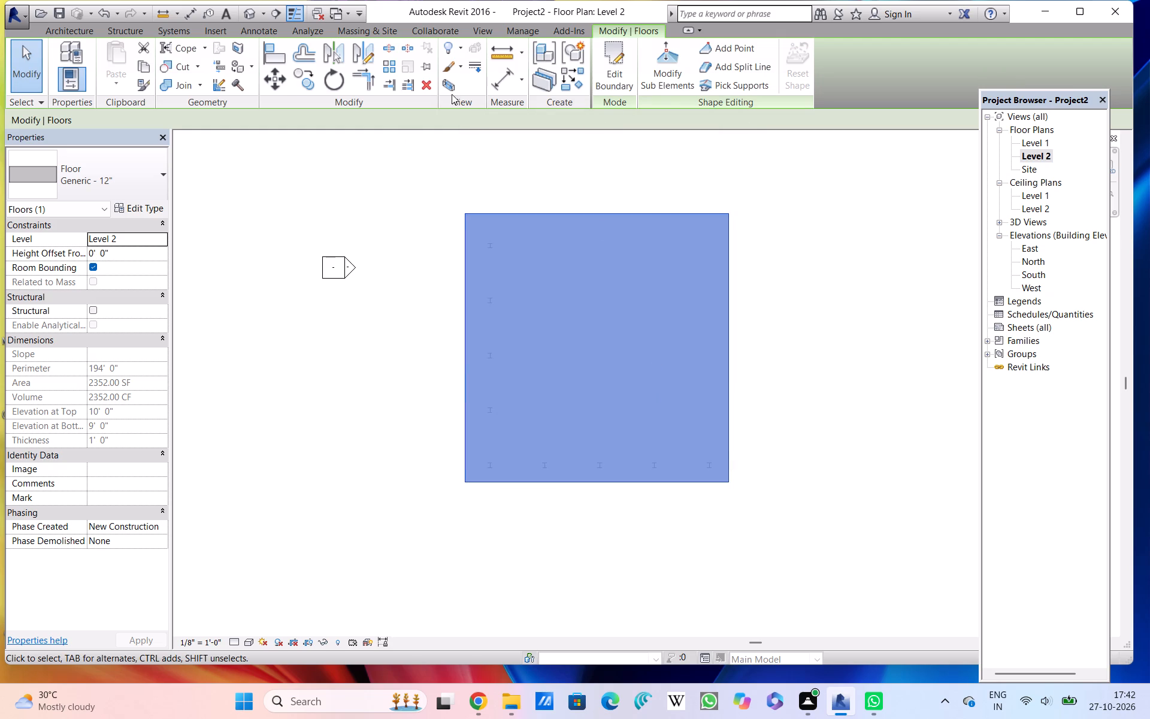
Examine the two floor slabs and the columns between them from different angles in the default 3D view.
left_click(250, 17)
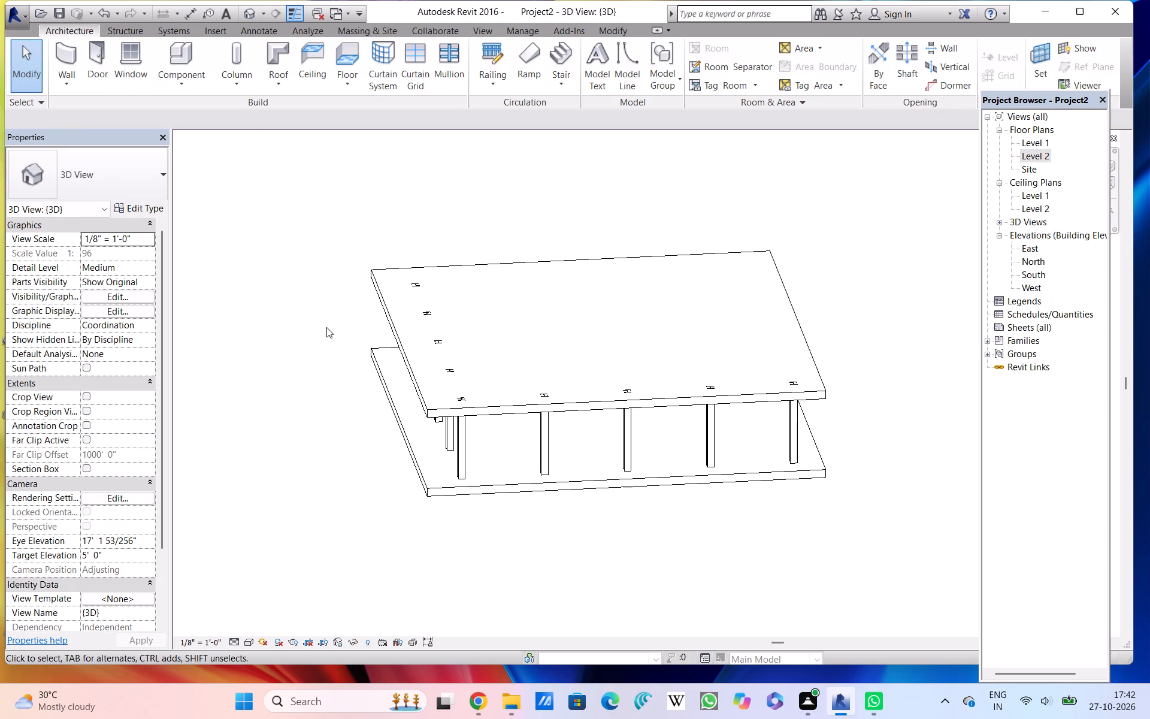
scroll(326, 327, "up", 2)
middle_click_drag(326, 327, 264, 347)
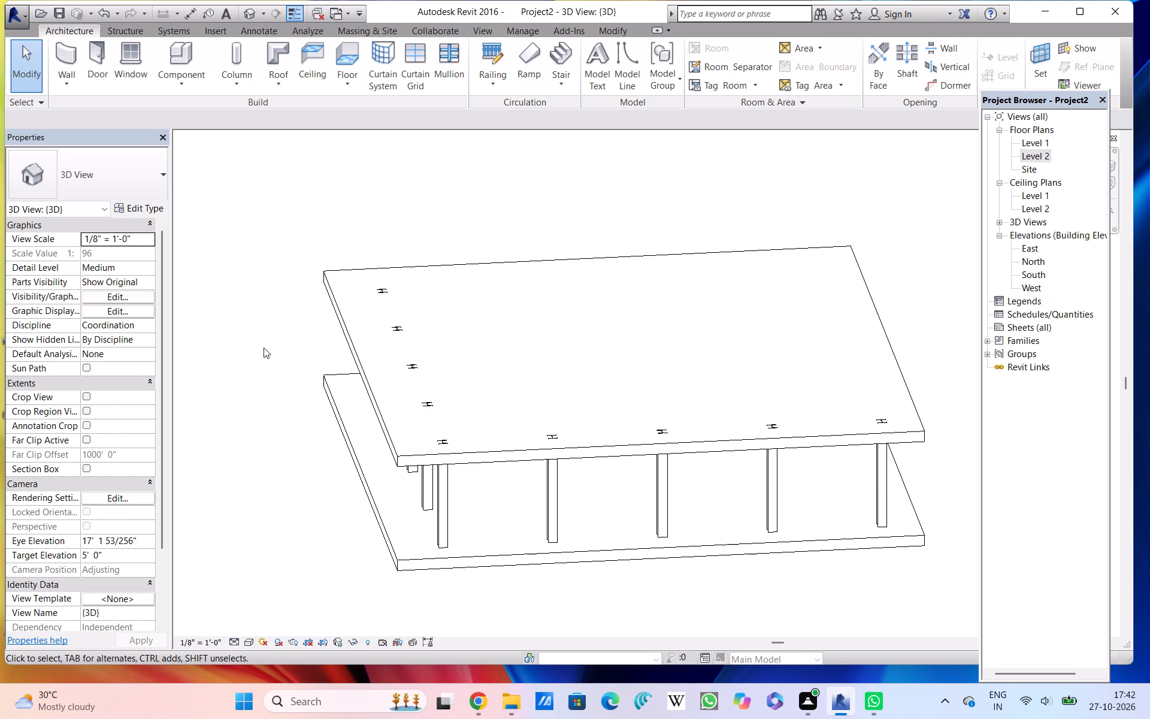
scroll(264, 348, "down", 1)
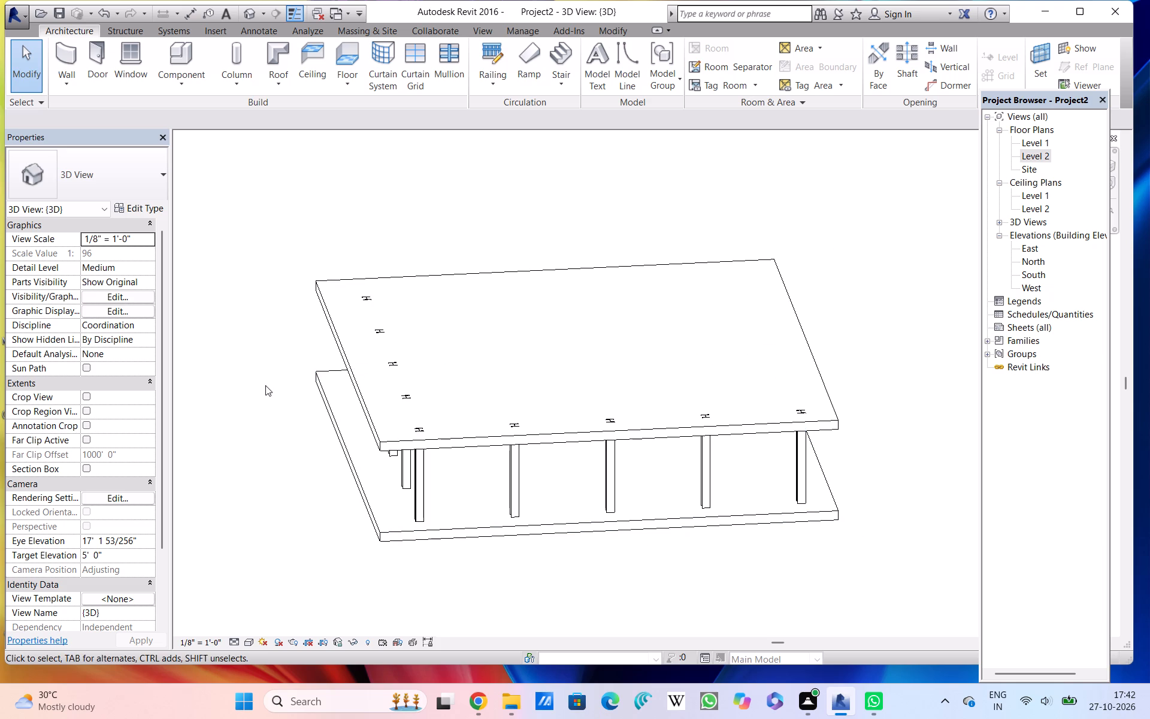
middle_click_drag(265, 385, 348, 376, "shift")
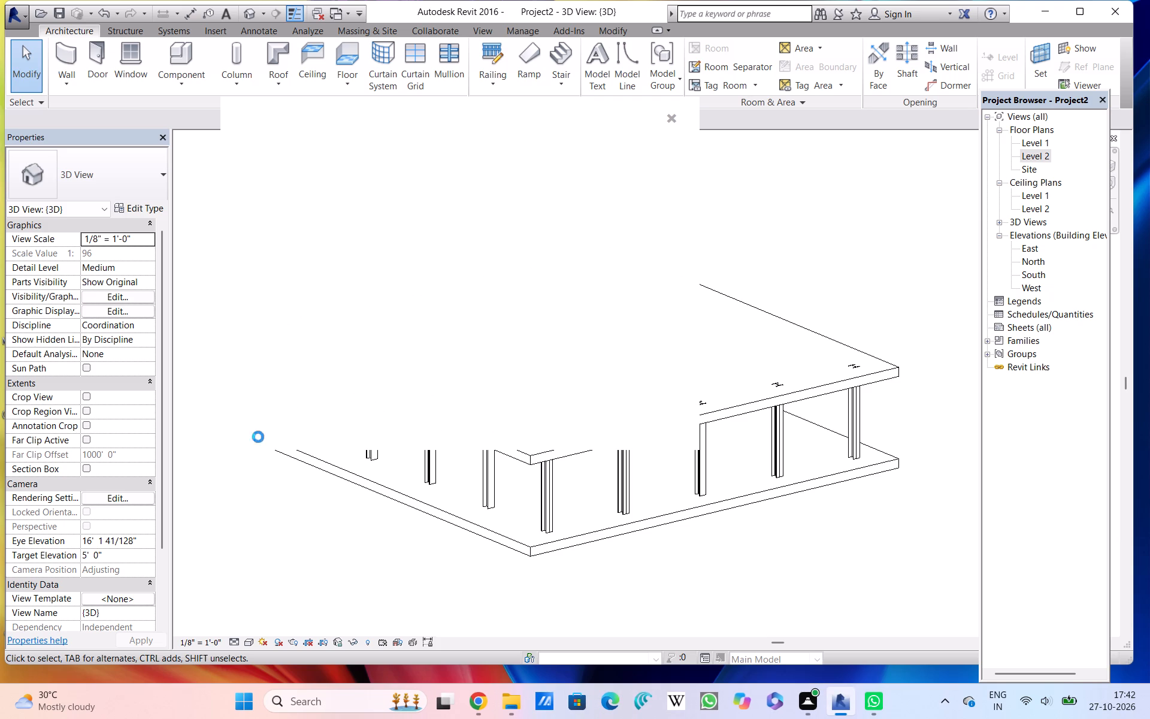
left_click(675, 112)
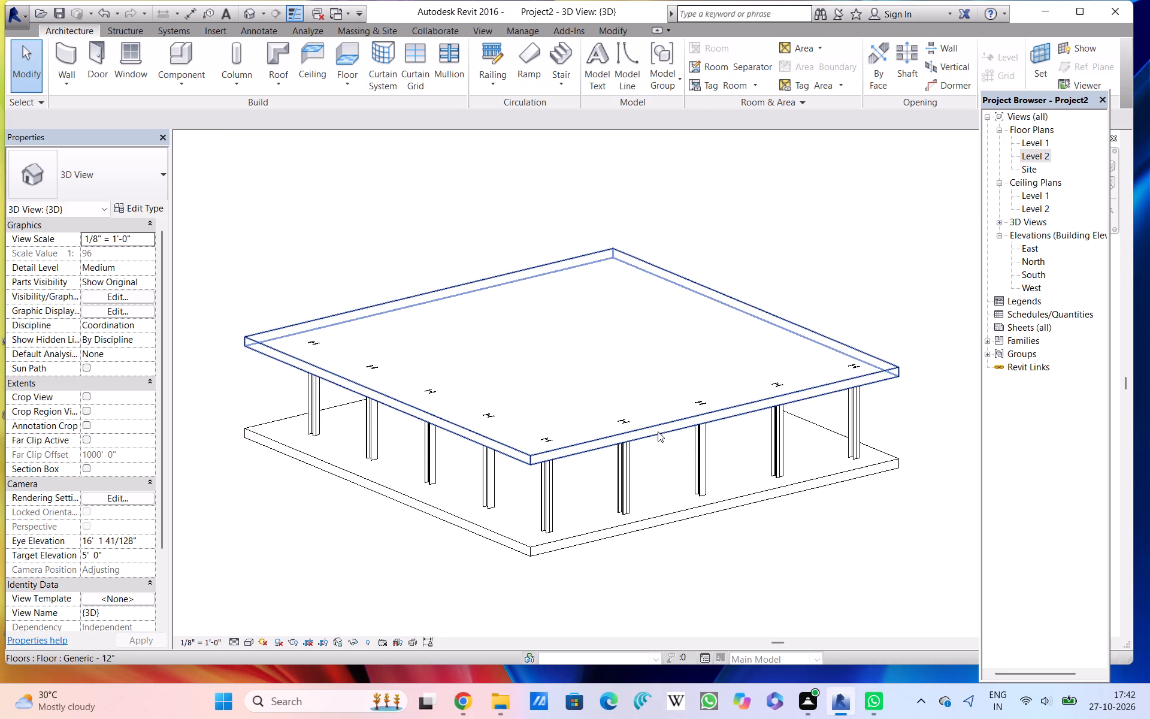
Set the elevation of Level 2 to 10' 6" in the North elevation.
double_click(1037, 258)
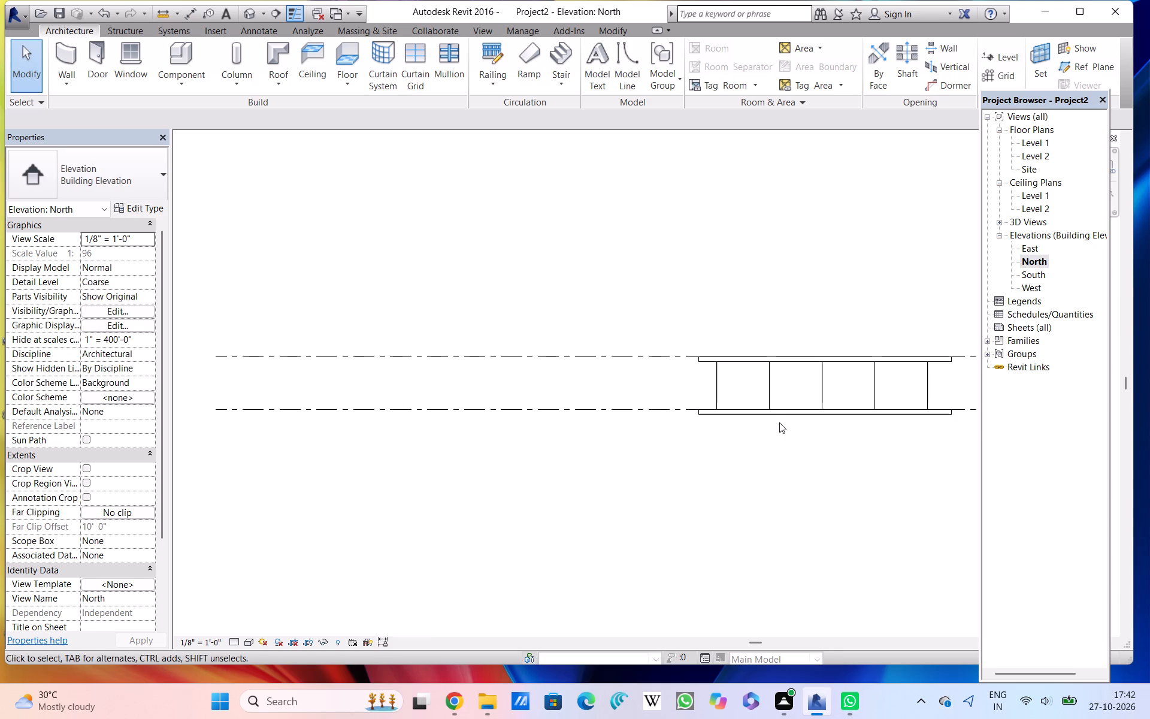
middle_click_drag(779, 422, 597, 434)
scroll(779, 422, "down", 1)
left_click(791, 380)
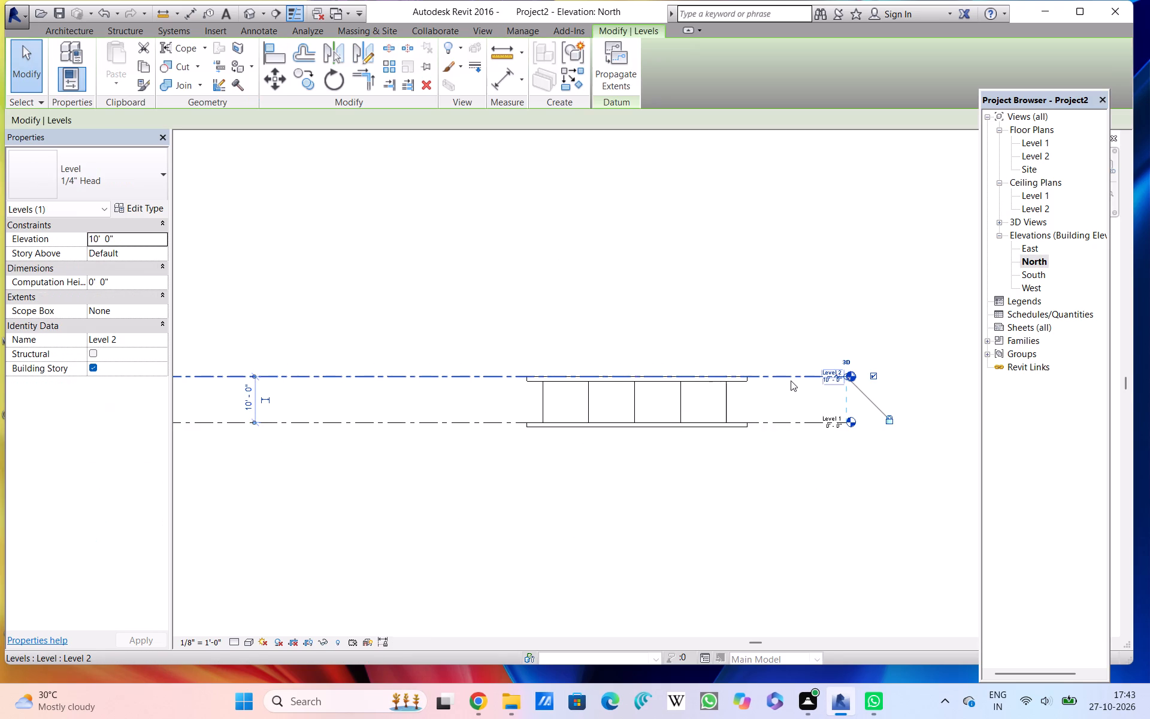
scroll(826, 376, "up", 9)
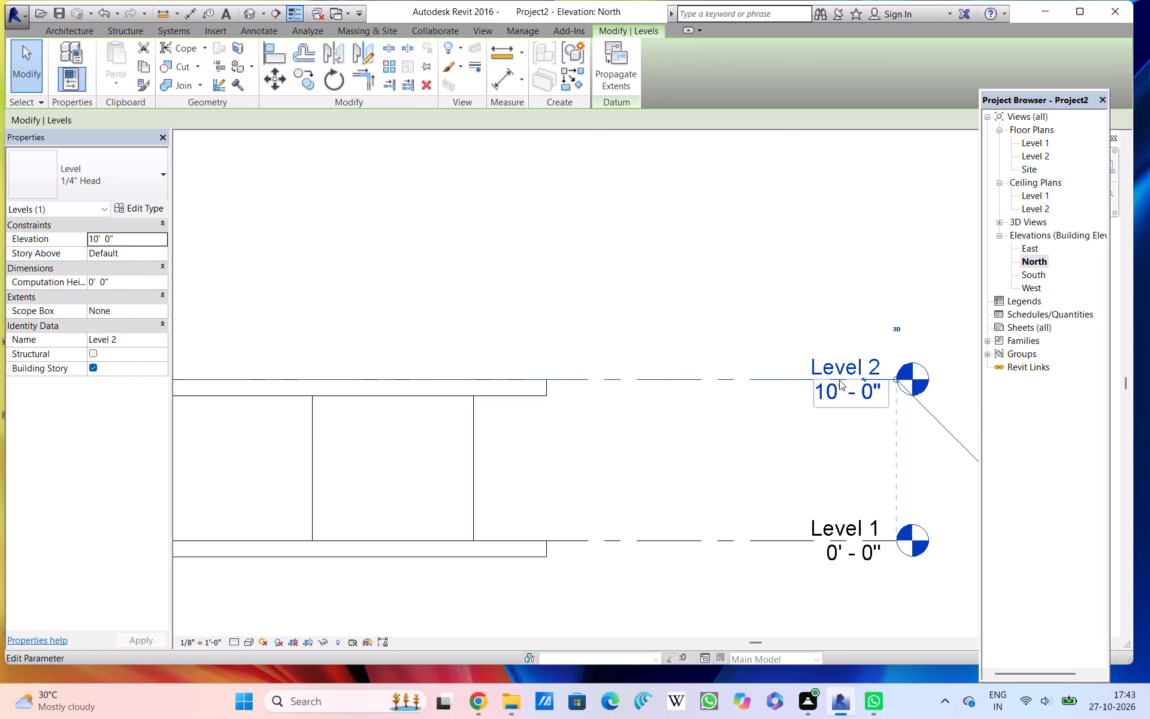
left_click(844, 388)
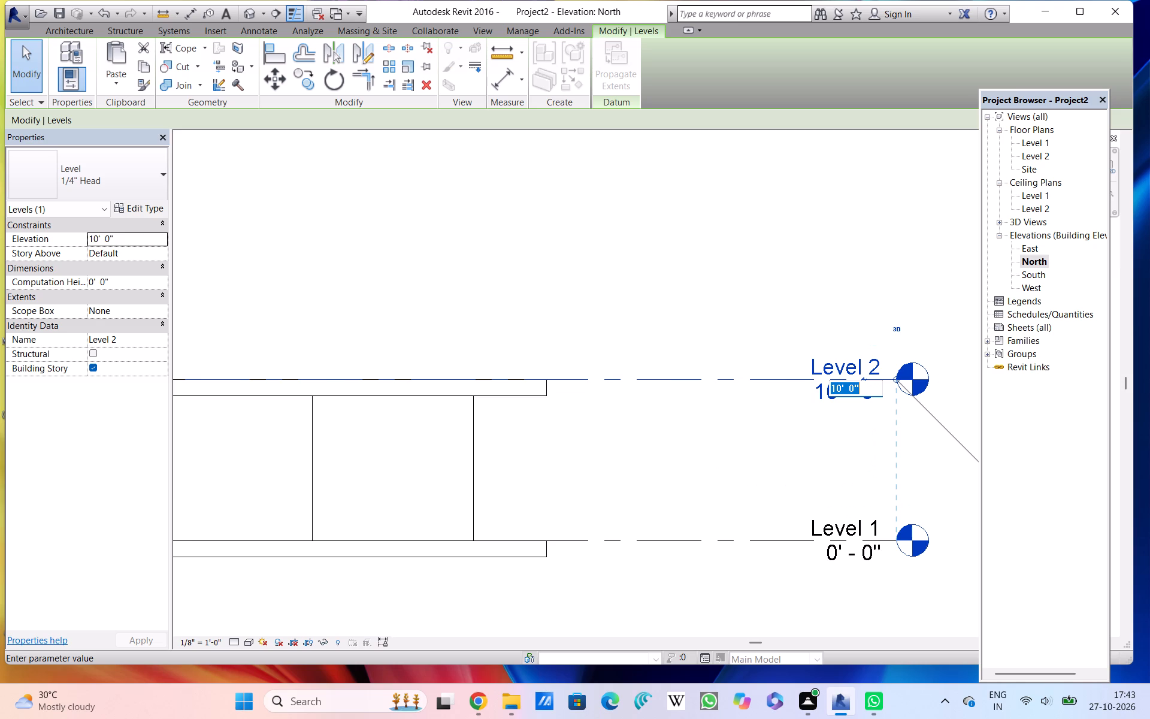
key("BackSpace")
key("1")
key("0")
type("'6")
key("shift+quotedbl")
key("Return")
left_click(779, 425)
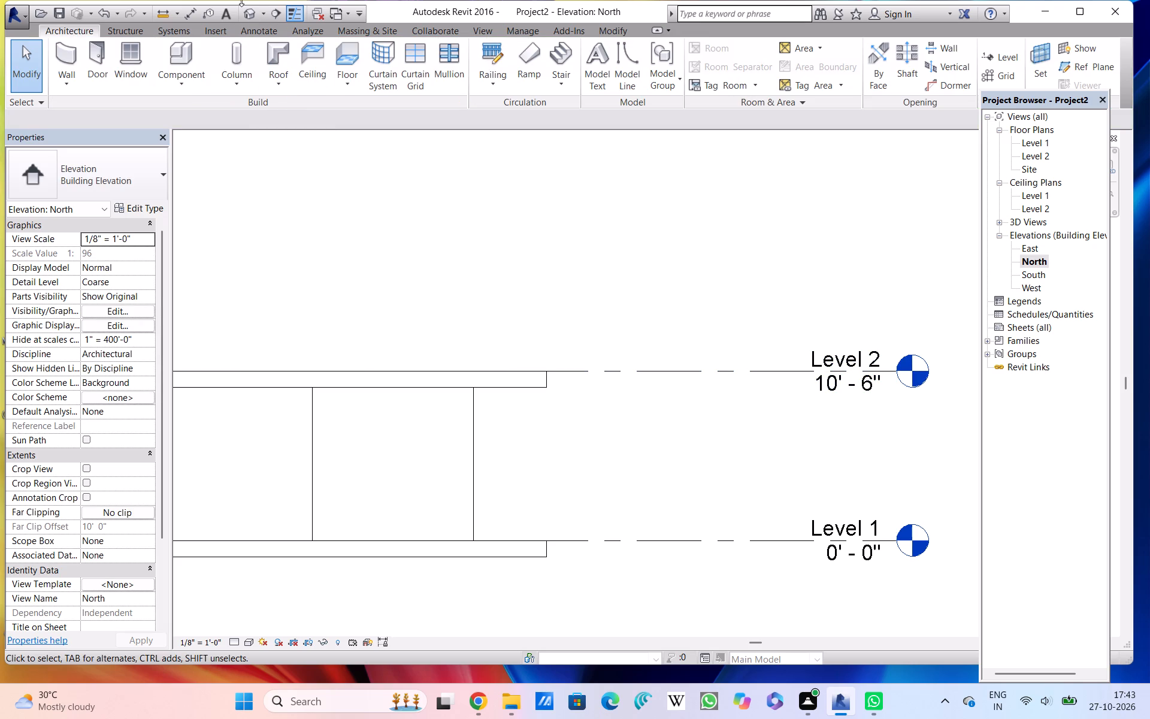
Set up the Level command in the North elevation with a 10' 6" offset and Floor Plan as the only plan view type.
left_click(243, 16)
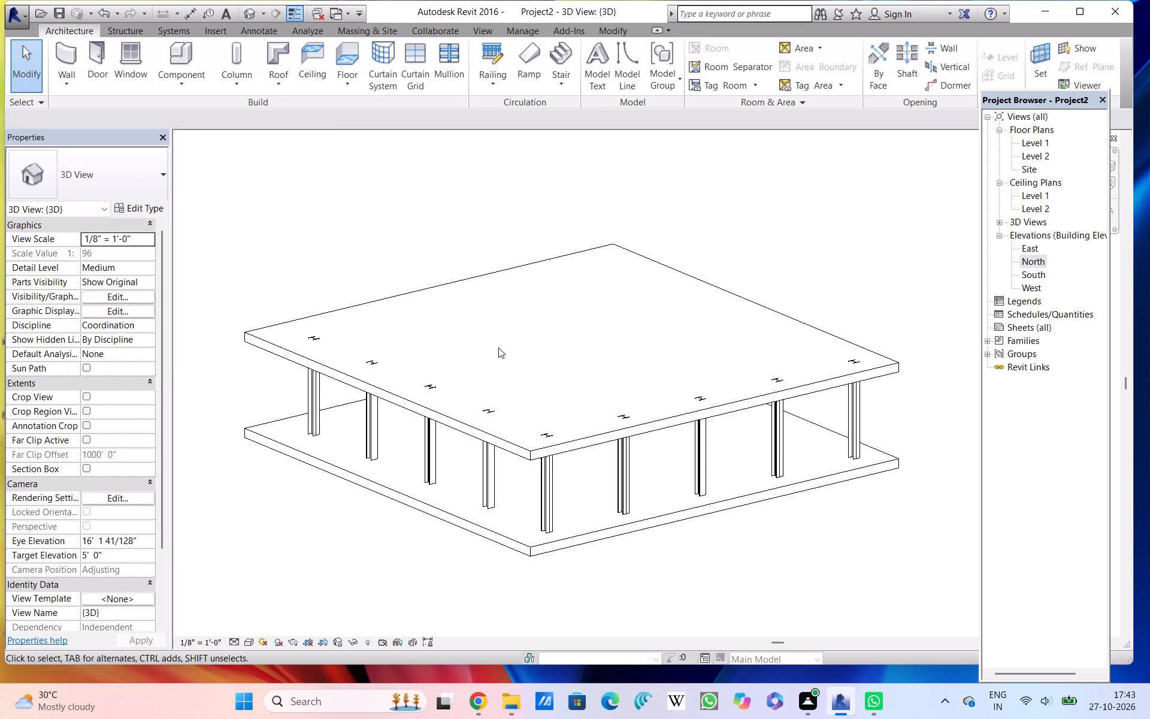
scroll(535, 365, "up", 4)
scroll(535, 365, "down", 3)
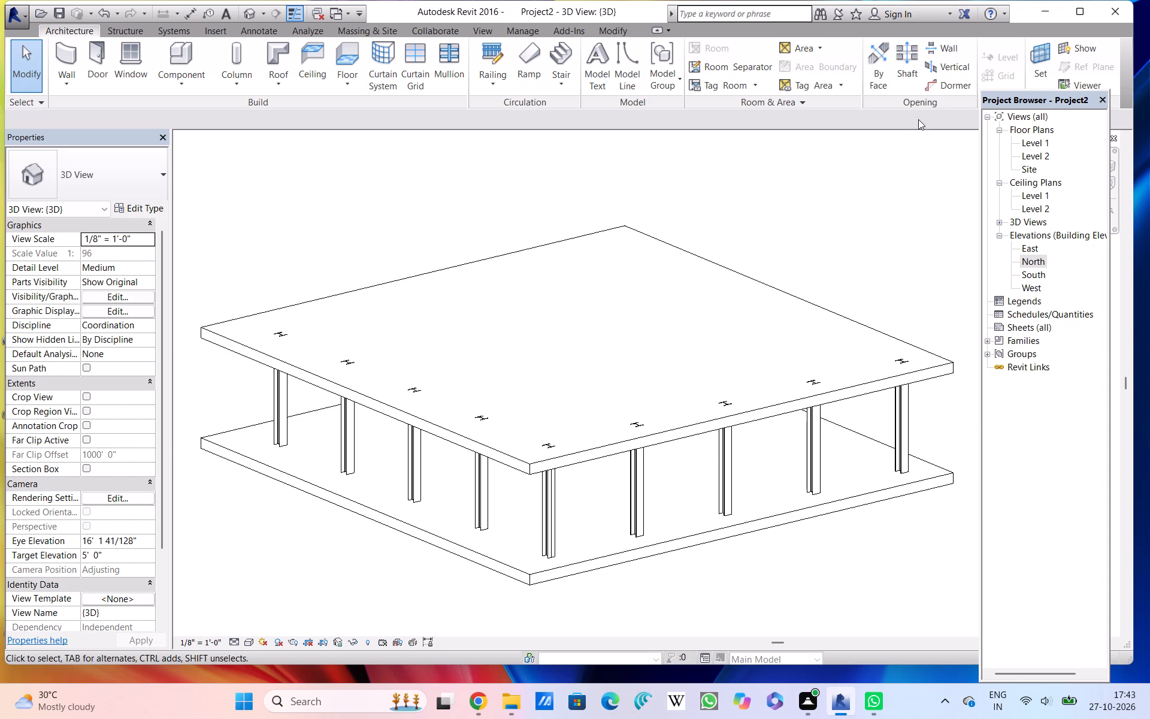
left_click(1024, 258)
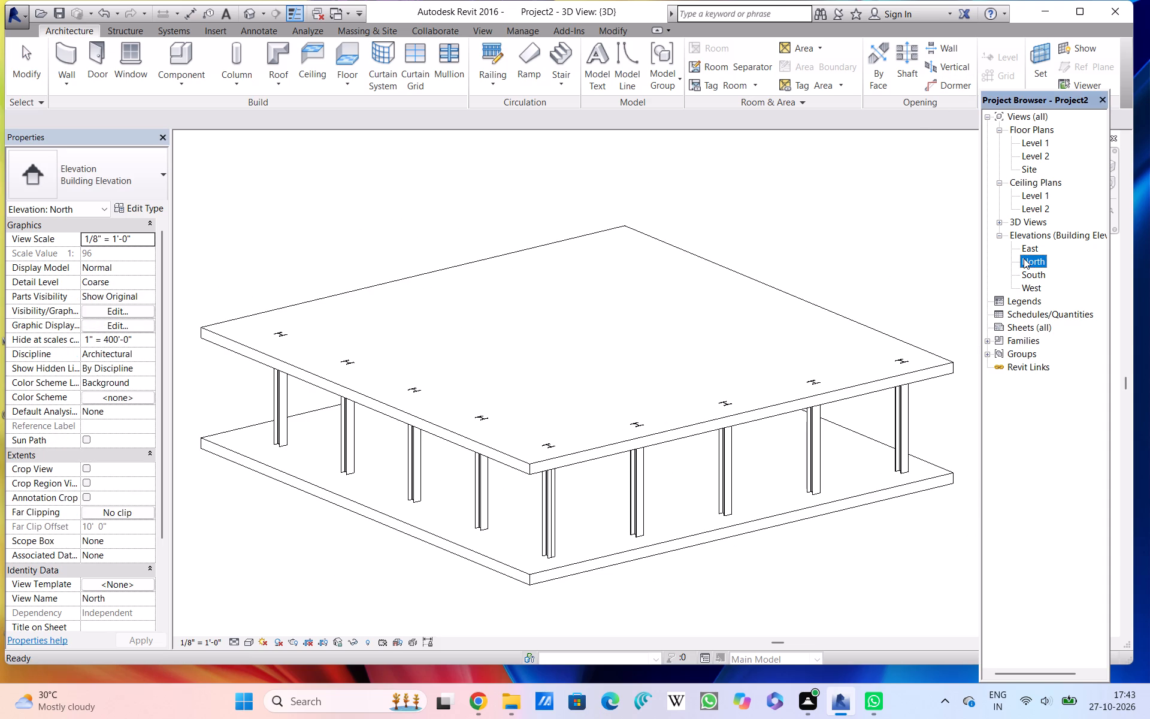
left_click(1024, 258)
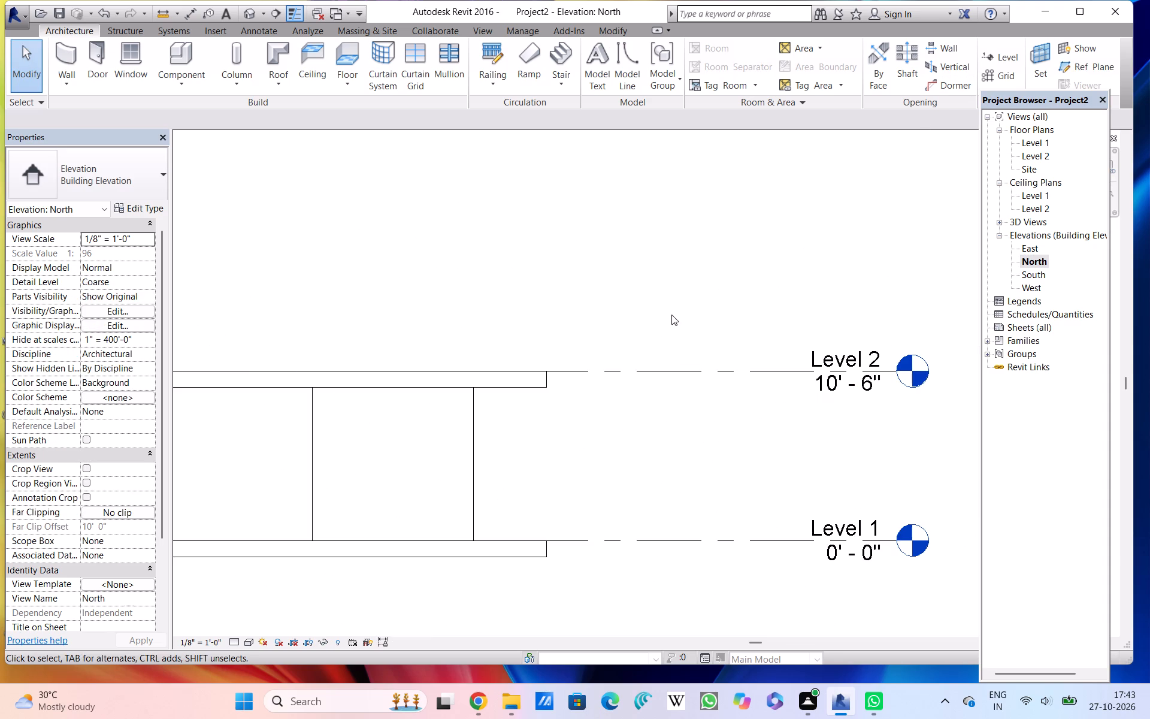
left_click(1018, 62)
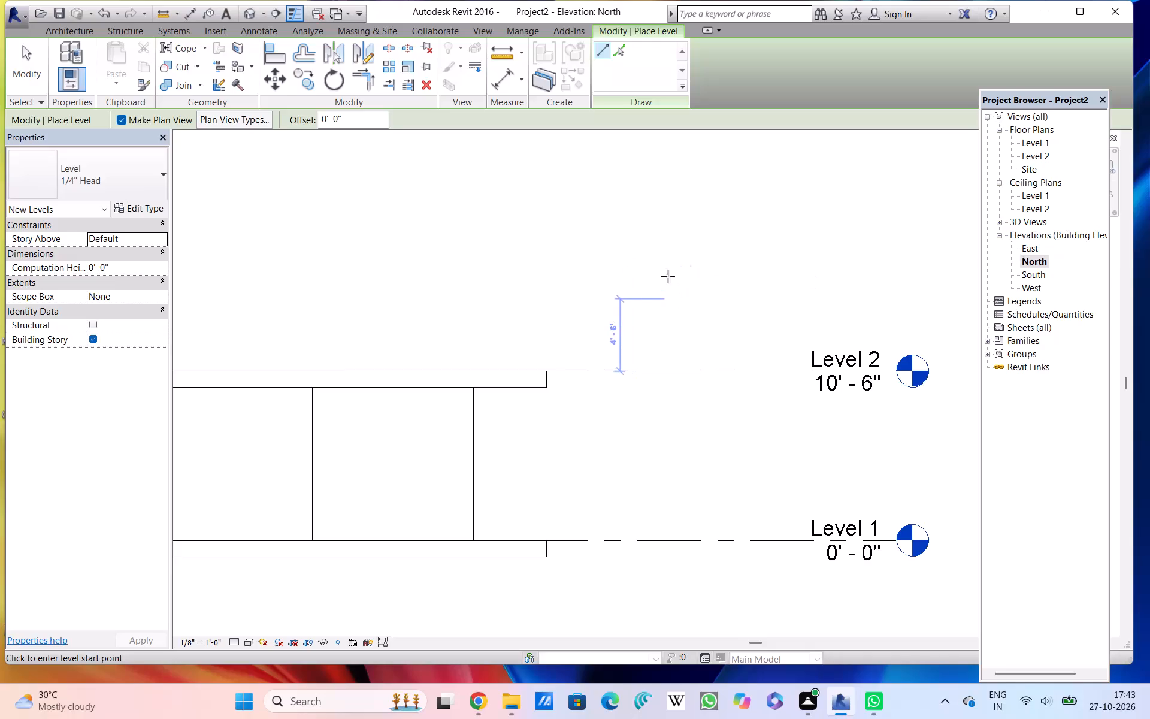
left_click(347, 113)
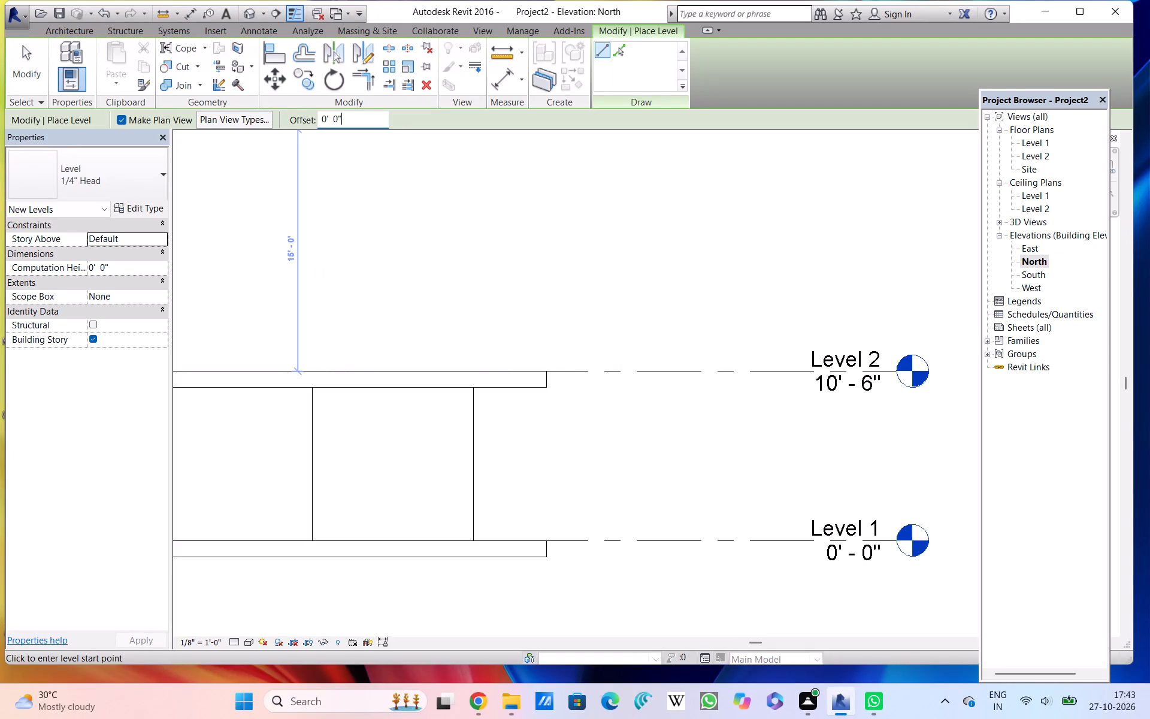
left_click_drag(346, 113, 311, 126)
key("BackSpace")
type("10")
key("apostrophe")
key("6")
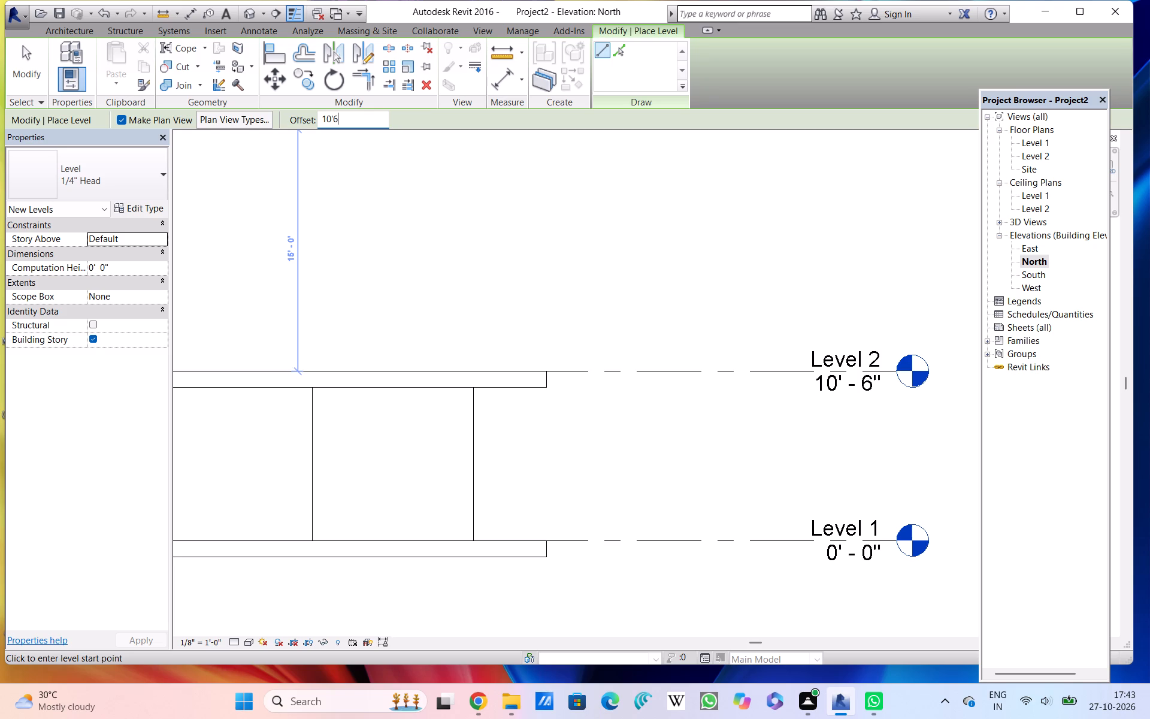
key("shift+quotedbl")
key("Return")
left_click(252, 123)
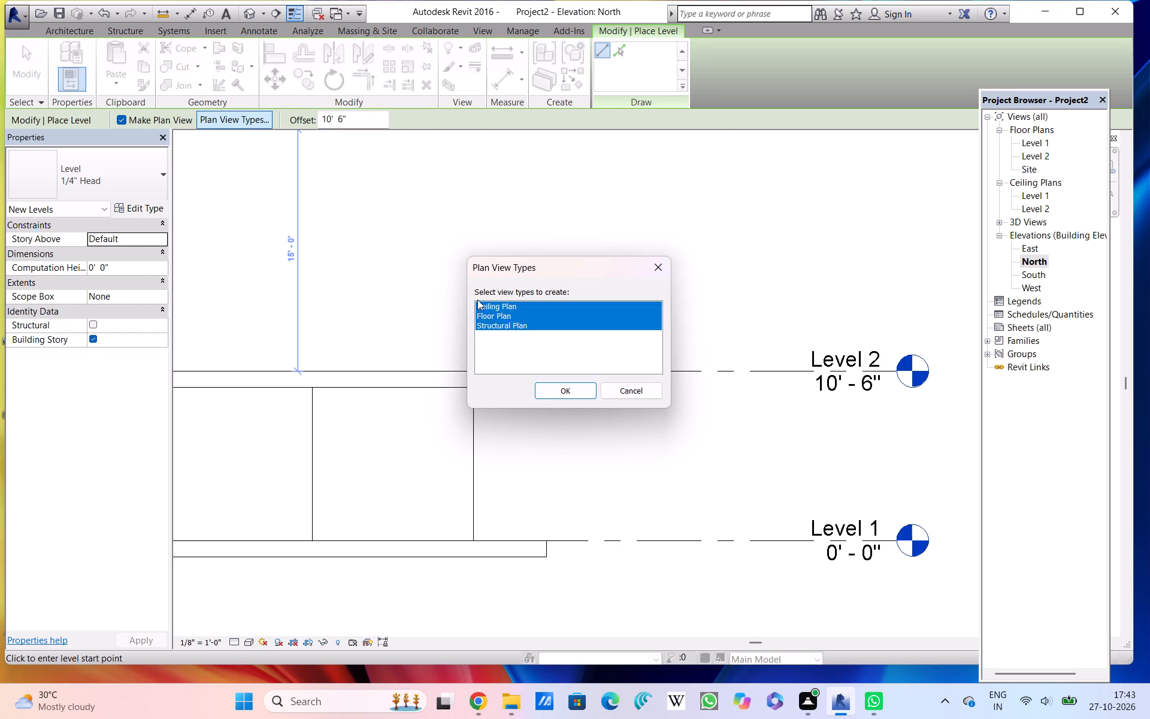
left_click(488, 304)
left_click(486, 322)
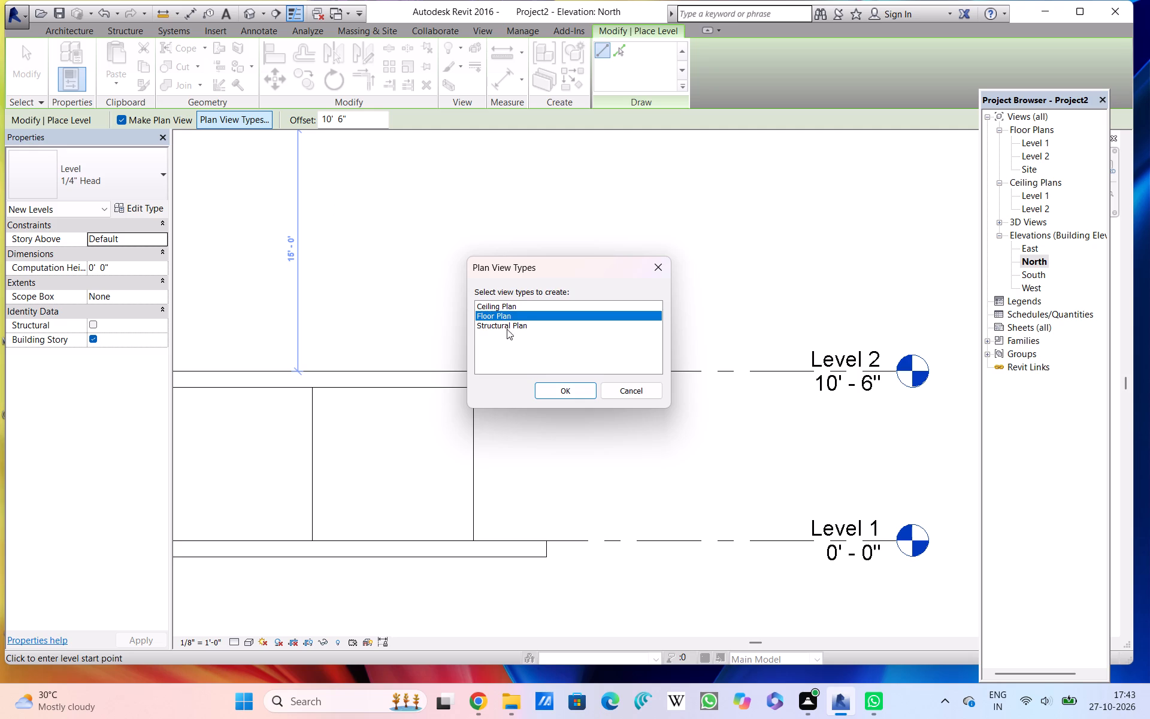
left_click(547, 397)
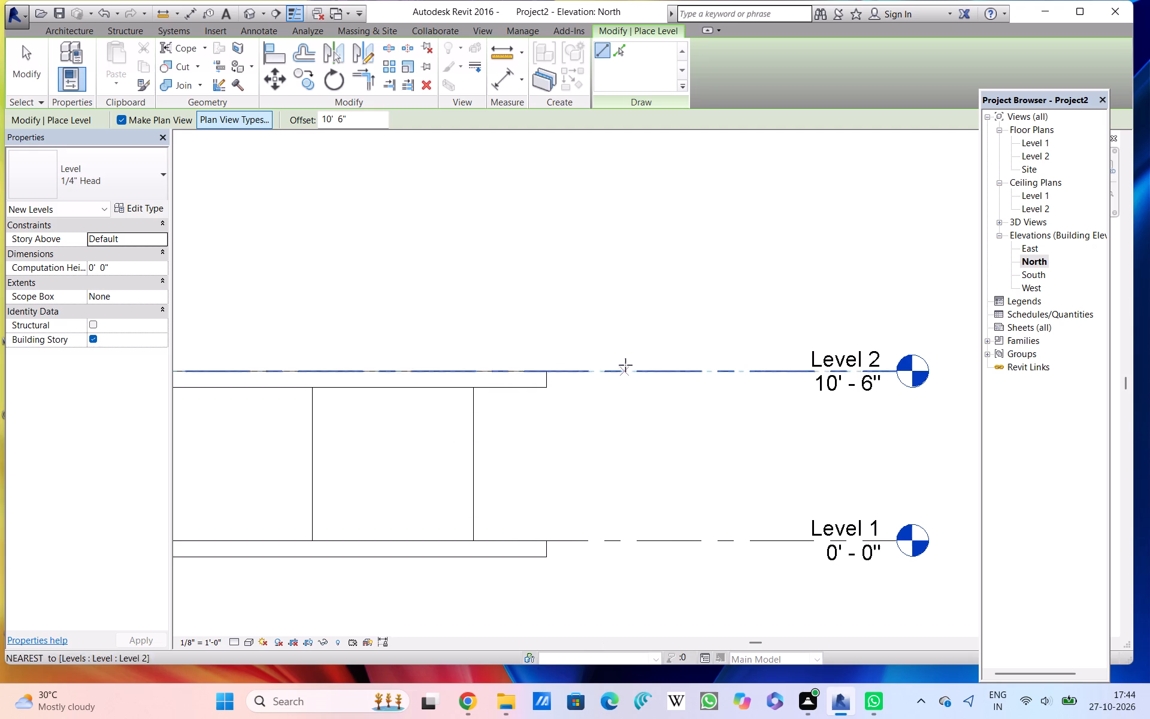
Add two levels above Level 2 with Pick Lines, each offset 10' 6" from the level below, at 21' 0" and 31' 6".
left_click(617, 49)
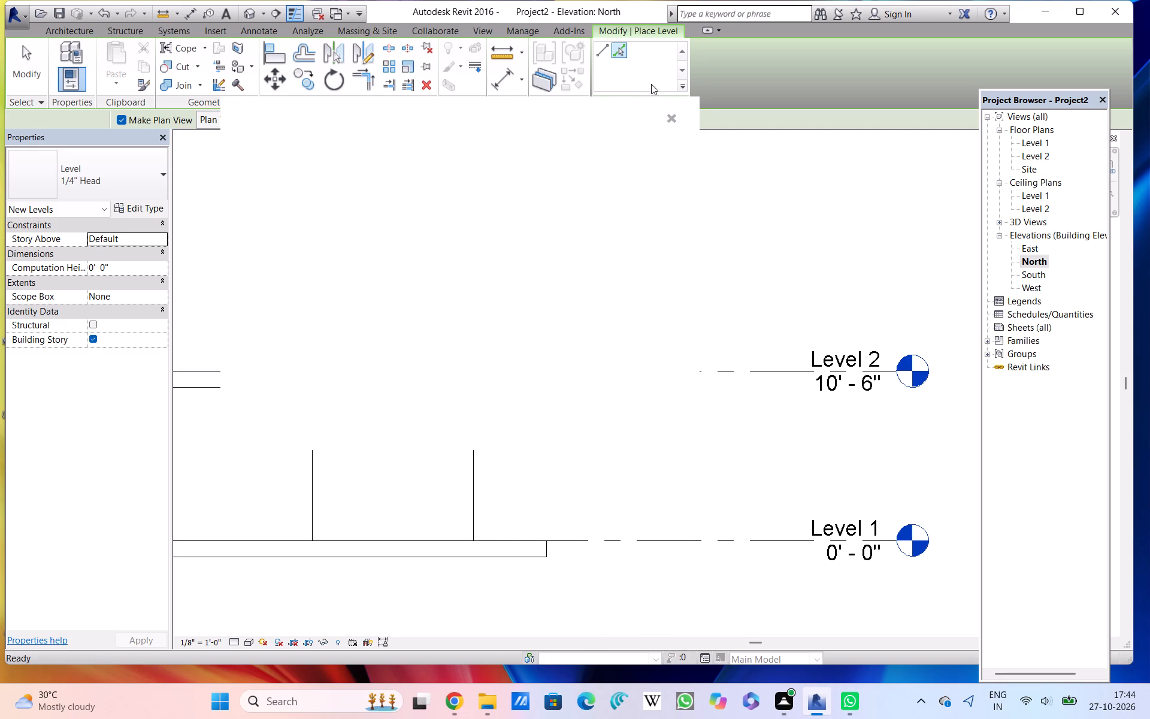
left_click(667, 116)
left_click(667, 119)
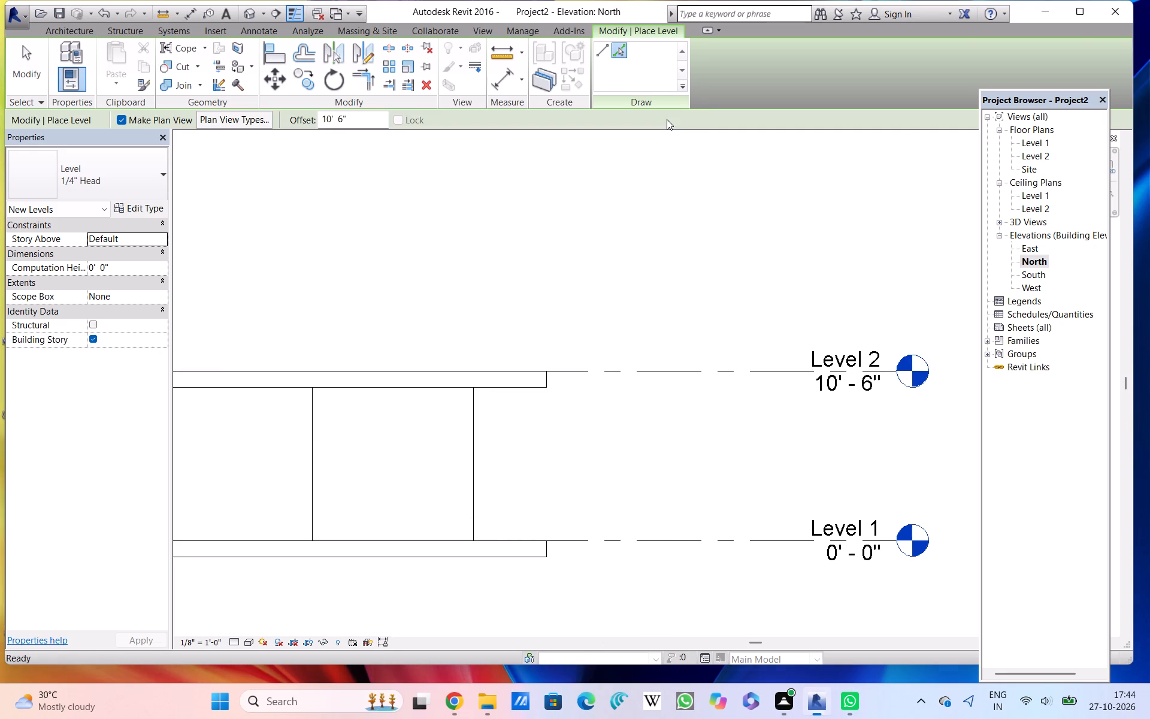
left_click(764, 370)
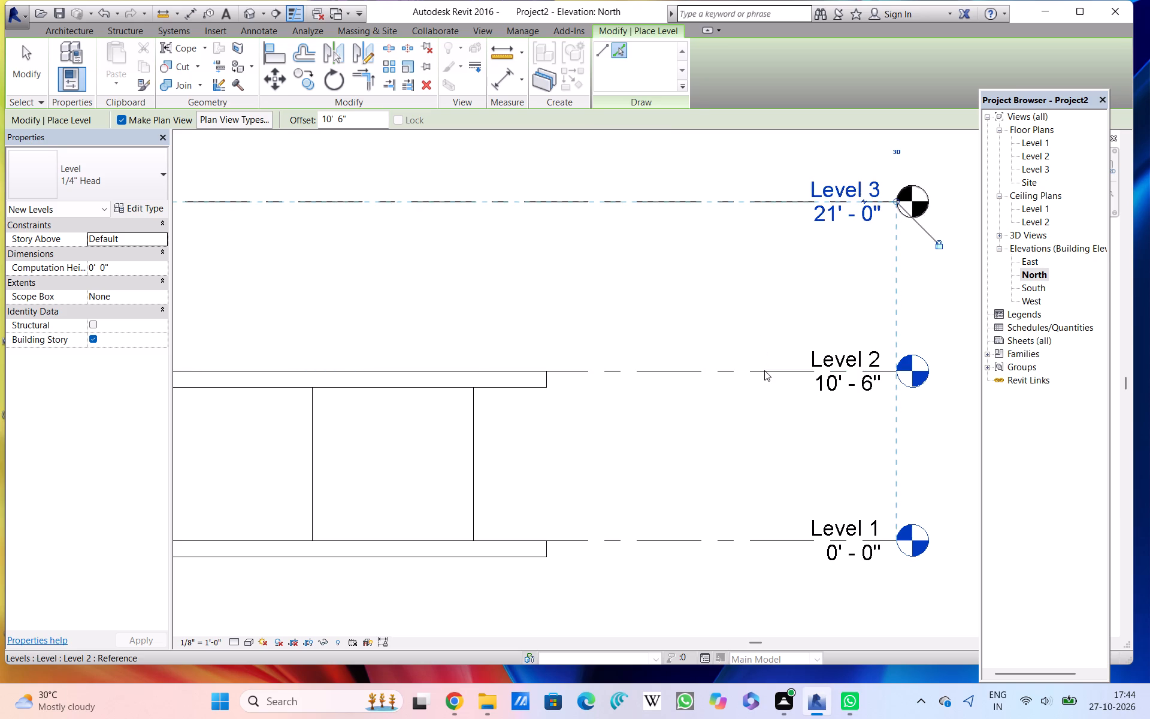
scroll(744, 300, "down", 4)
middle_click_drag(743, 302, 758, 385)
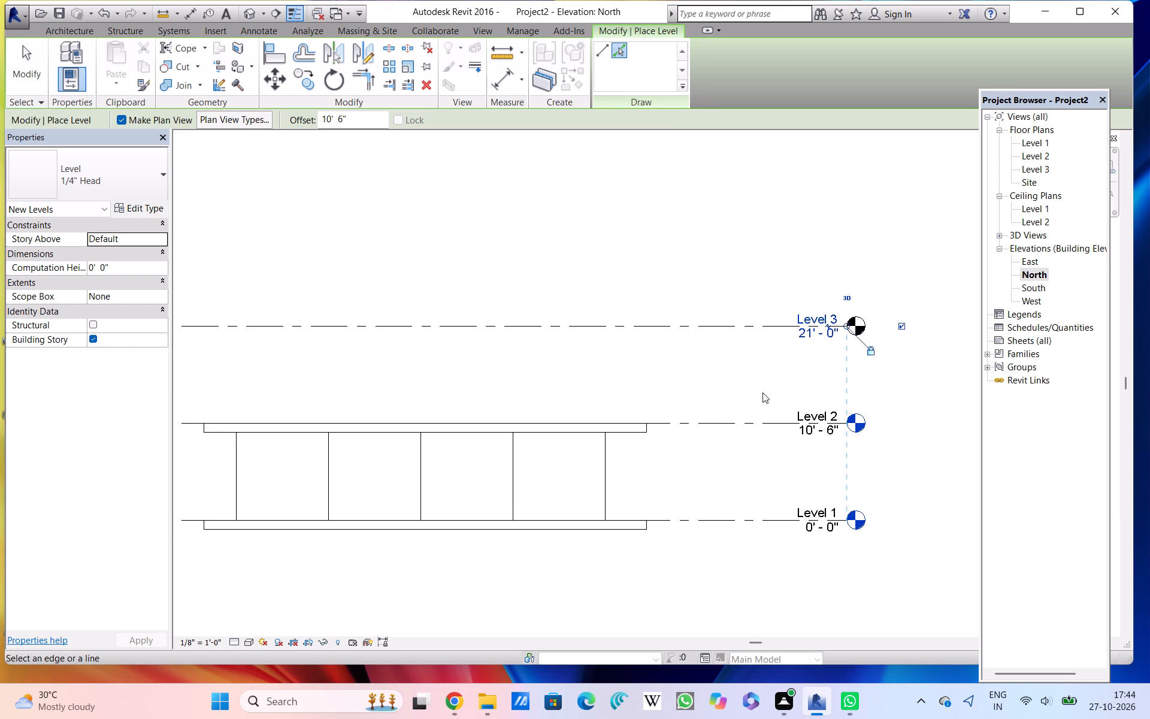
left_click(750, 324)
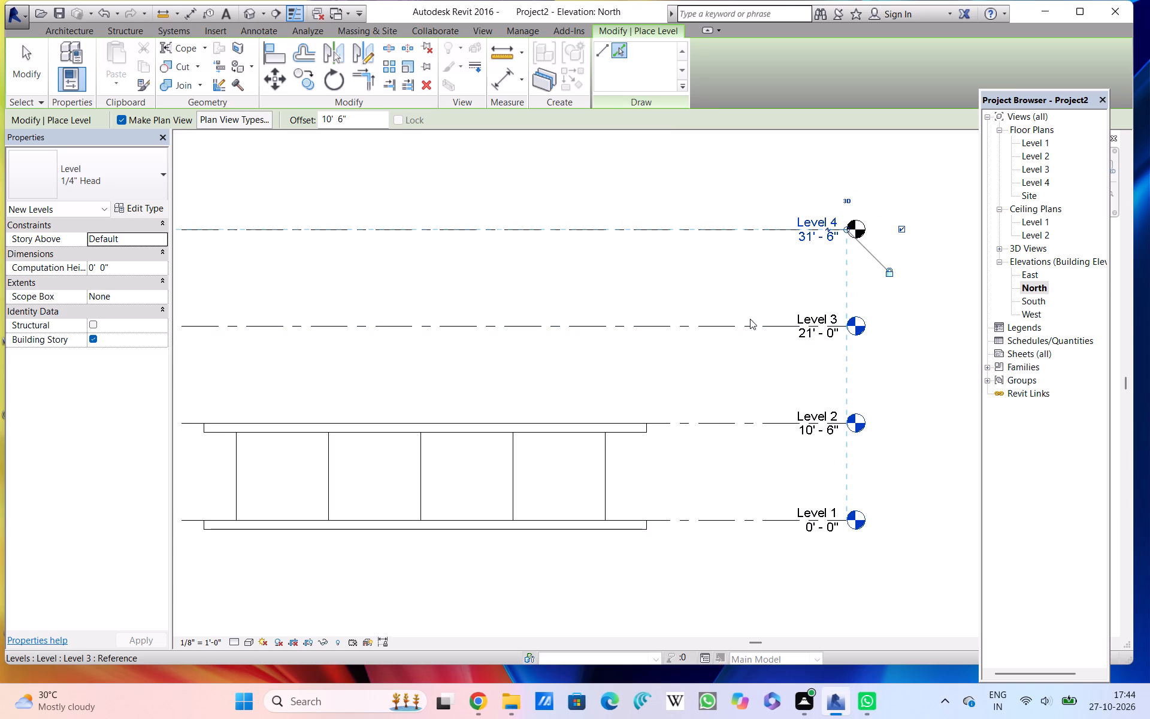
Continue adding levels above Level 4 with Pick Lines at a 10' 6" offset, at 42' 0" and 52' 6".
middle_click_drag(756, 222, 756, 343)
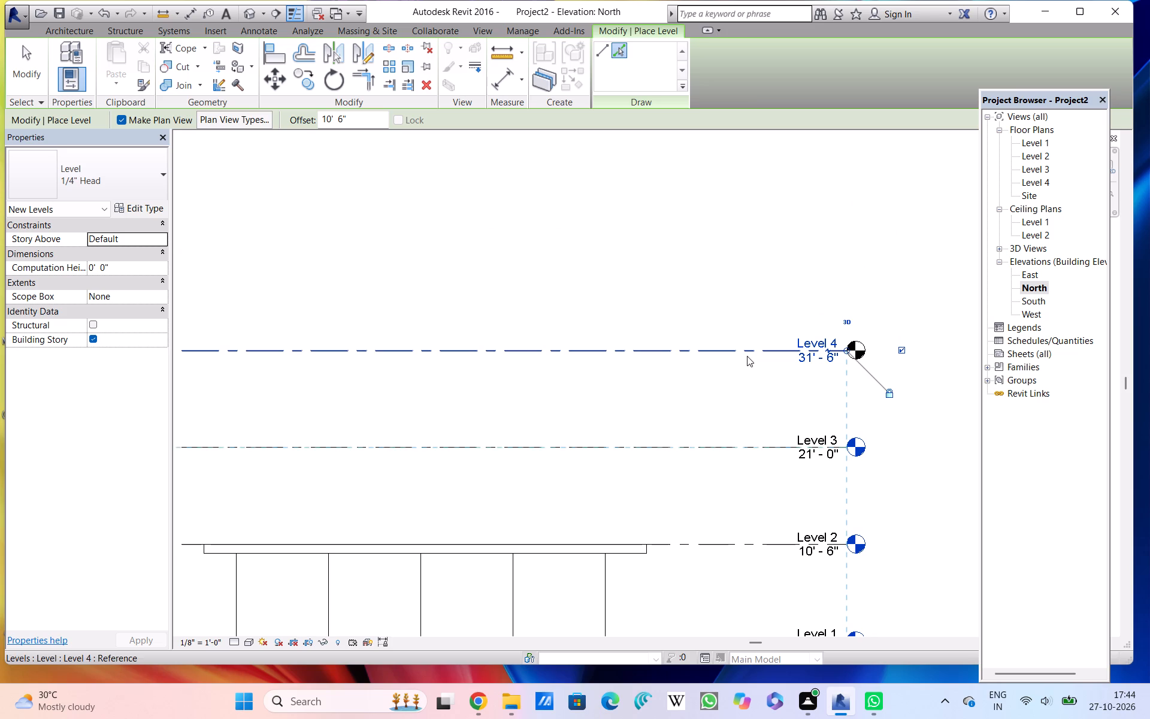
double_click(747, 346)
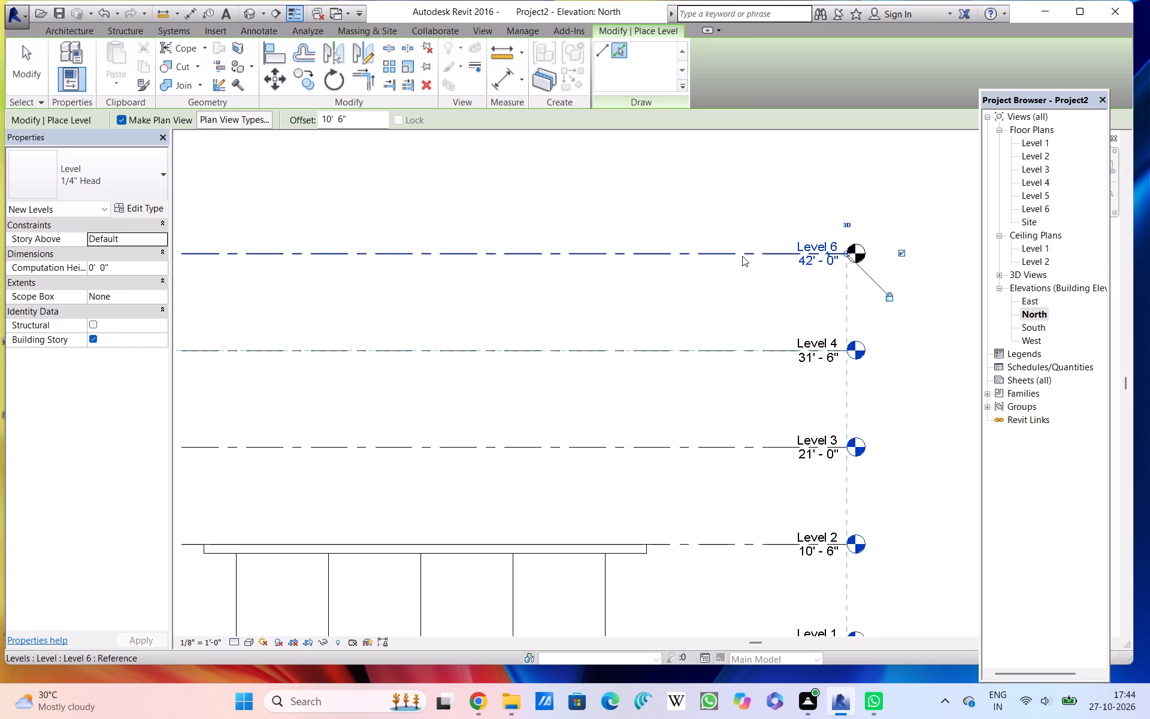
left_click(746, 250)
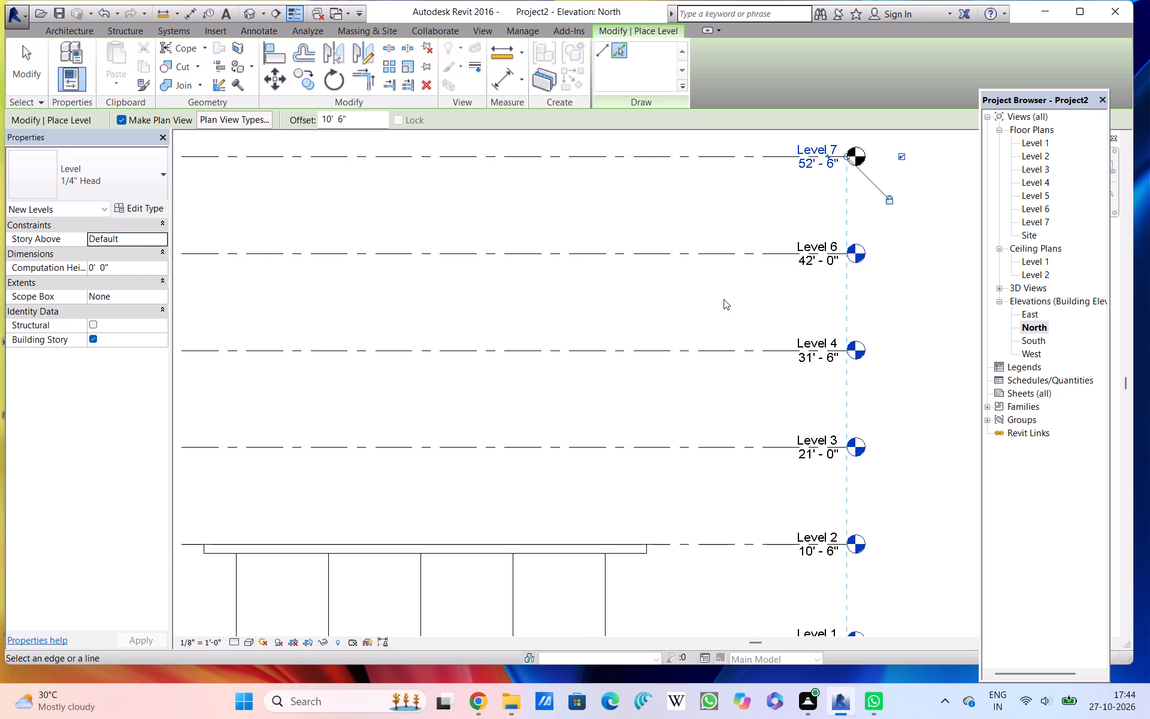
scroll(722, 307, "down", 4)
middle_click_drag(596, 352, 674, 368)
scroll(674, 368, "up", 2)
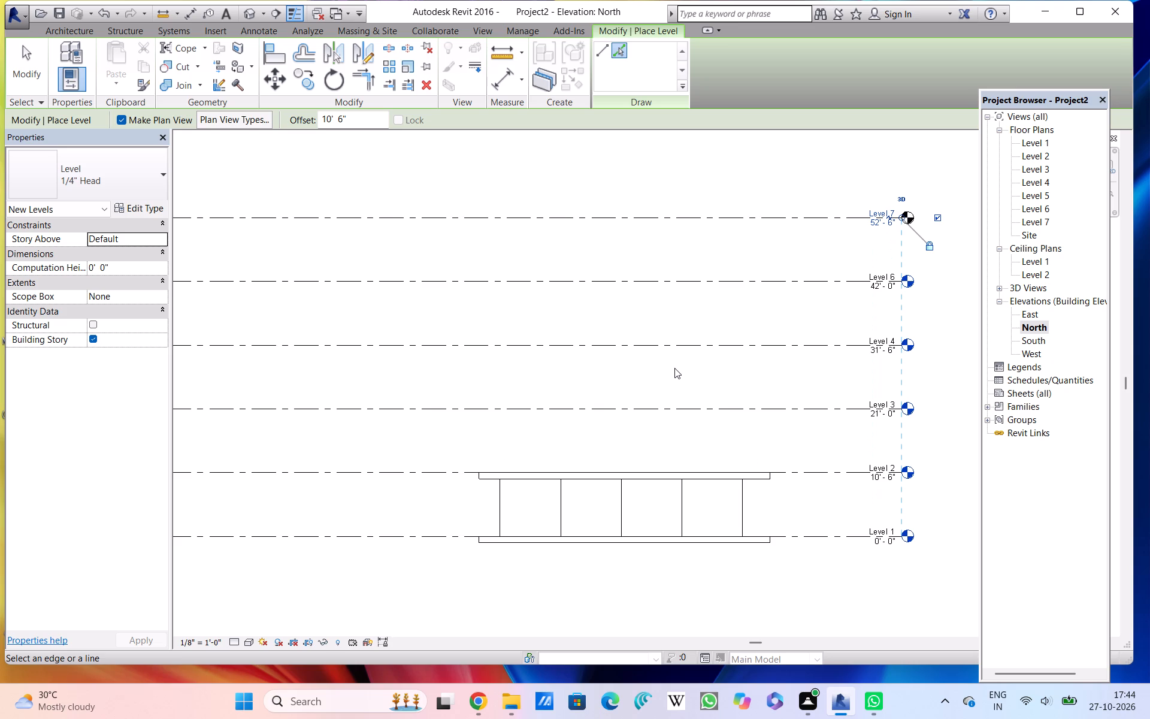
middle_click_drag(721, 392, 695, 368)
scroll(695, 367, "up", 1)
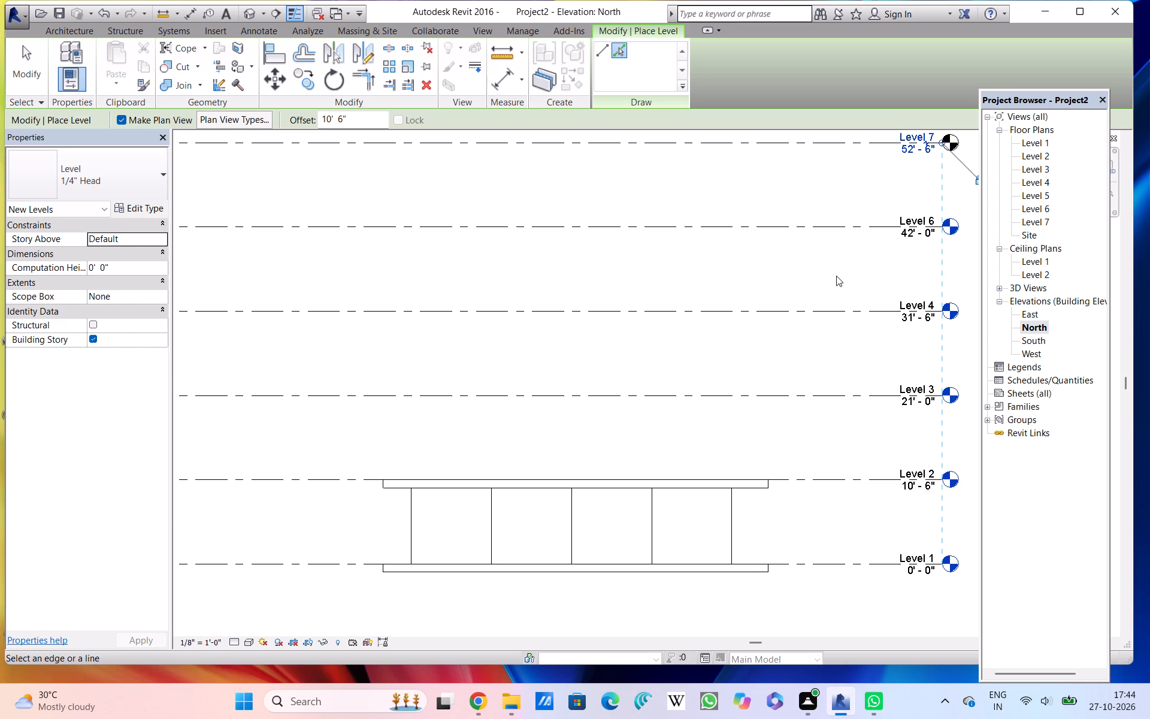
Undo the last two level placements, removing the 52' 6" level and the duplicate level at 42' 0".
key("ctrl+z")
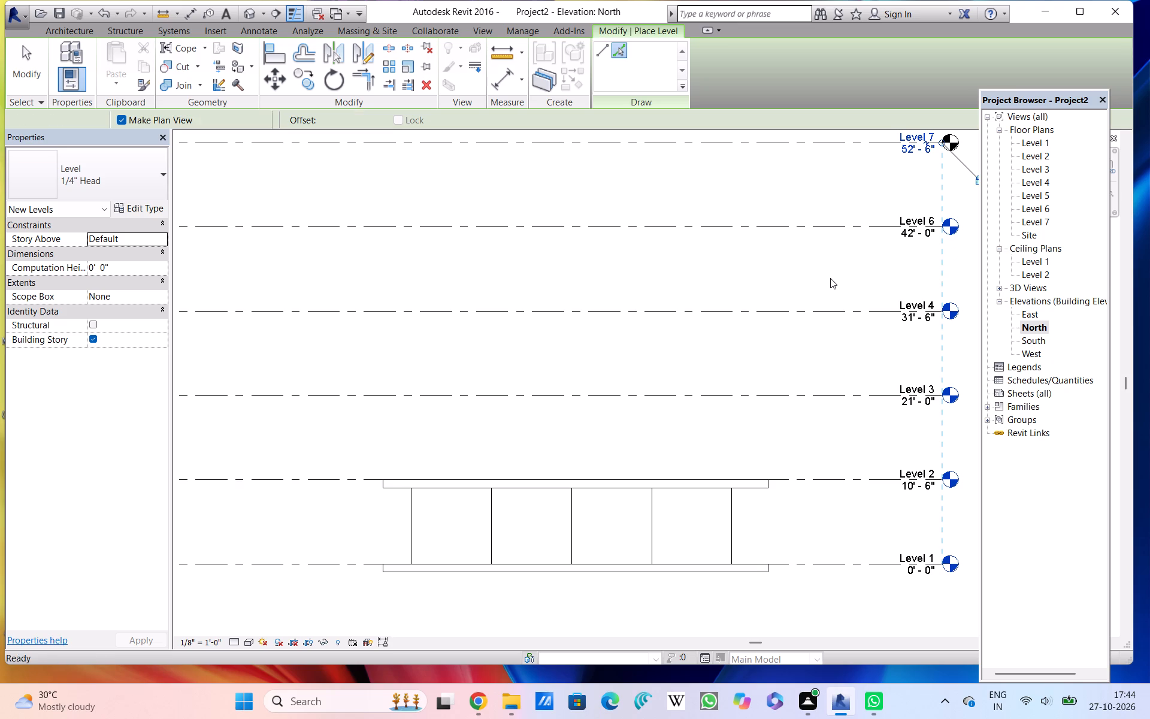
key("ctrl+z")
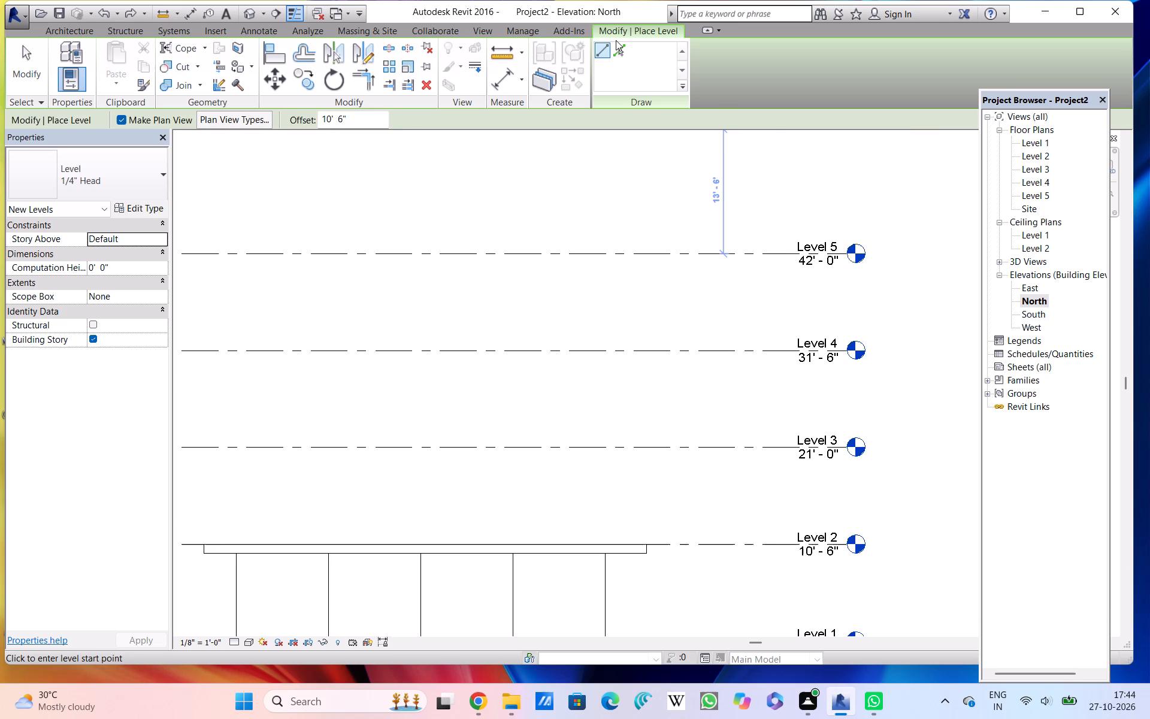
Add one level with Pick Lines 10' 6" above Level 5, at 52' 6", and end the Level command.
double_click(614, 58)
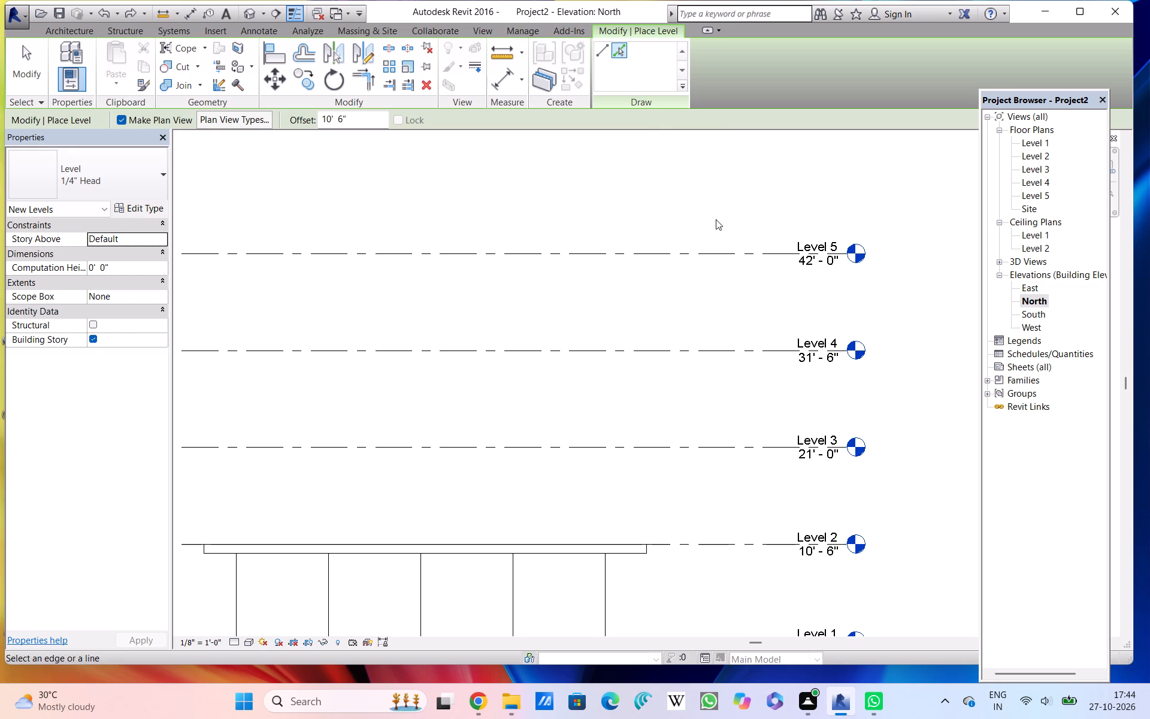
left_click(730, 250)
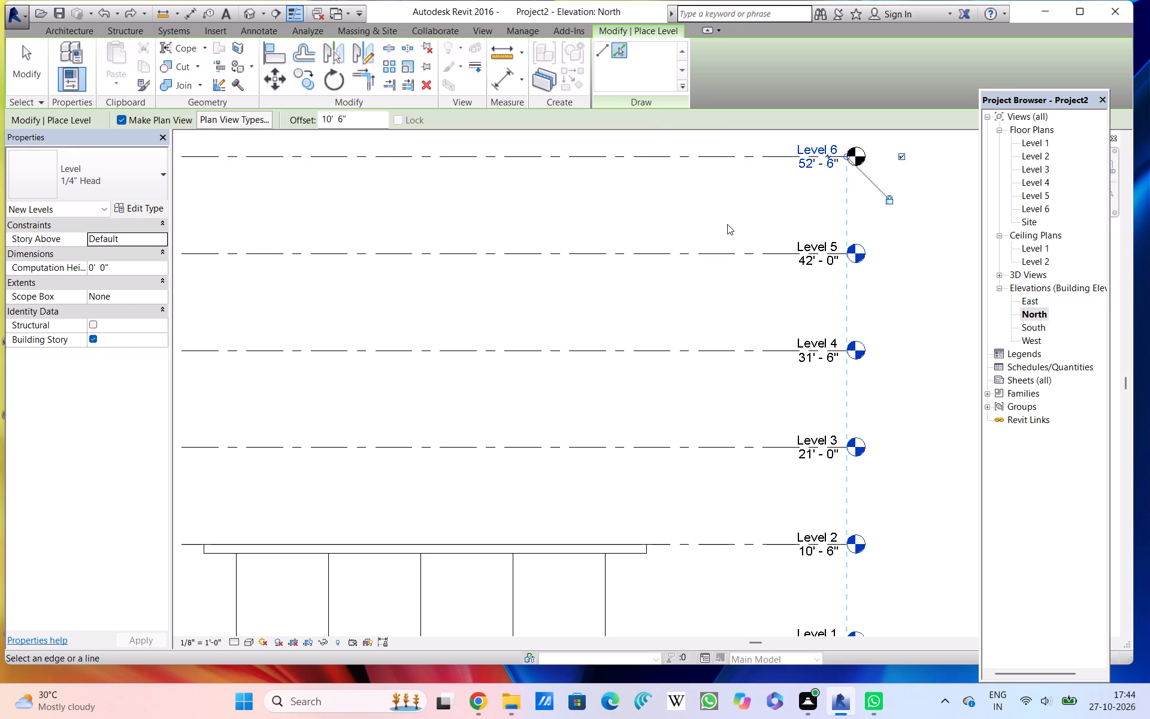
scroll(730, 206, "down", 1)
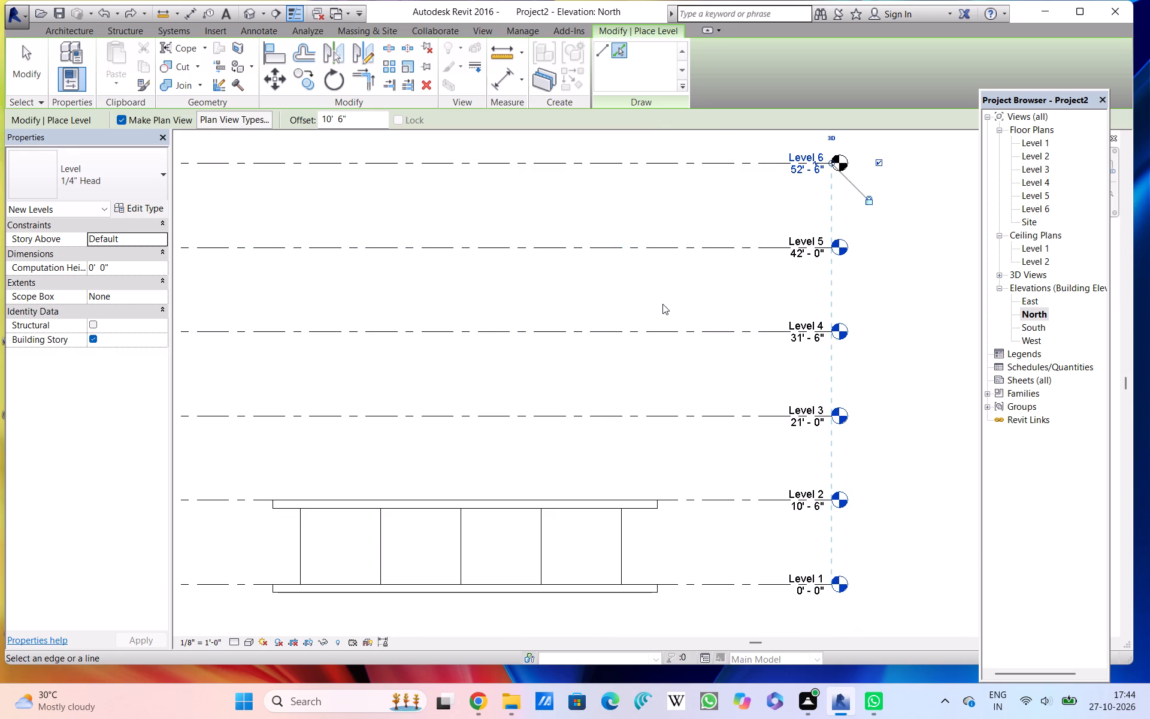
key("Escape")
key("Escape")
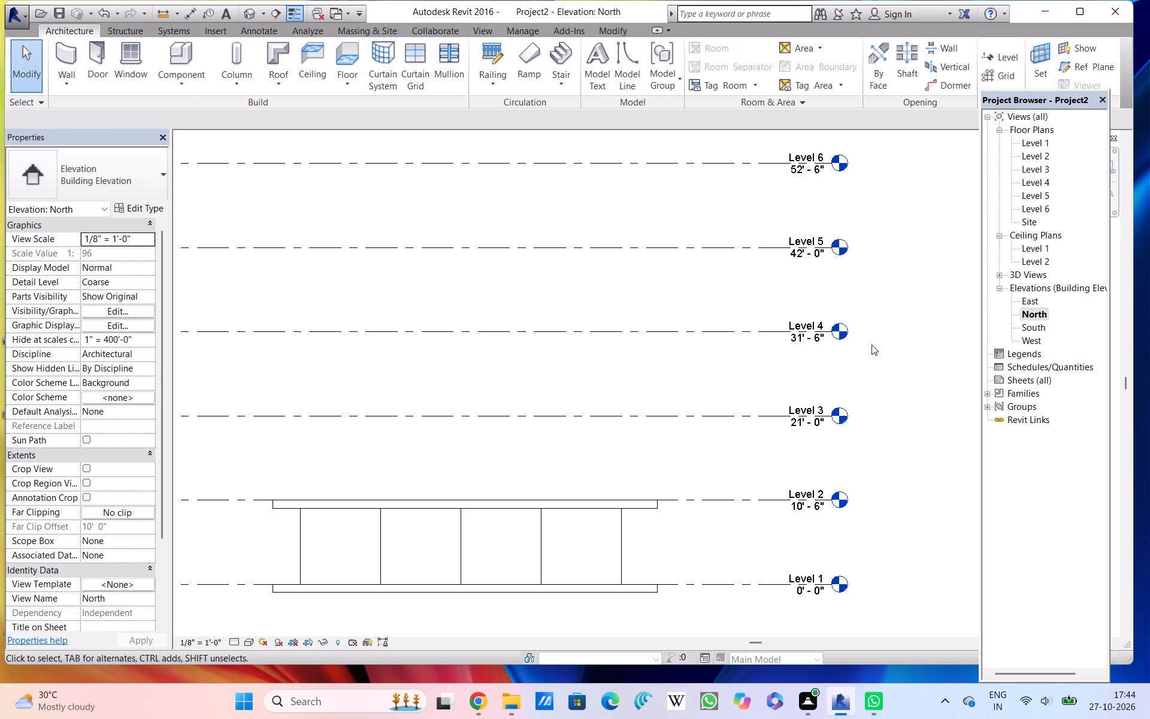
Open the Level 3 floor plan.
triple_click(1042, 172)
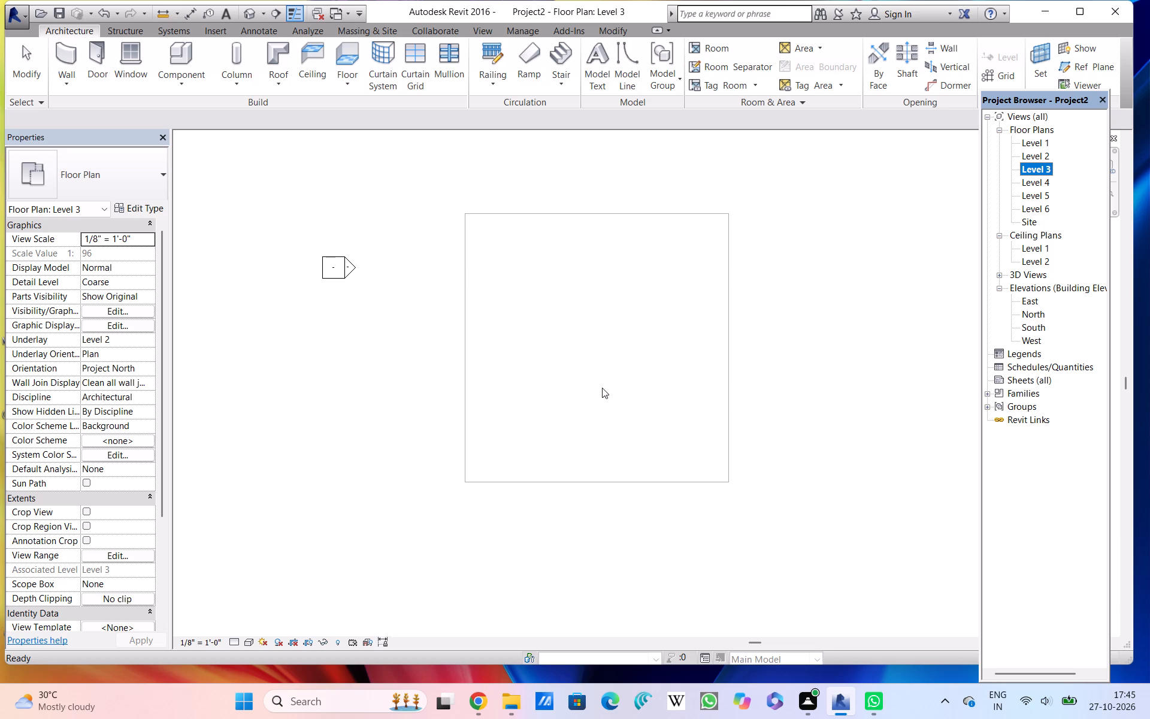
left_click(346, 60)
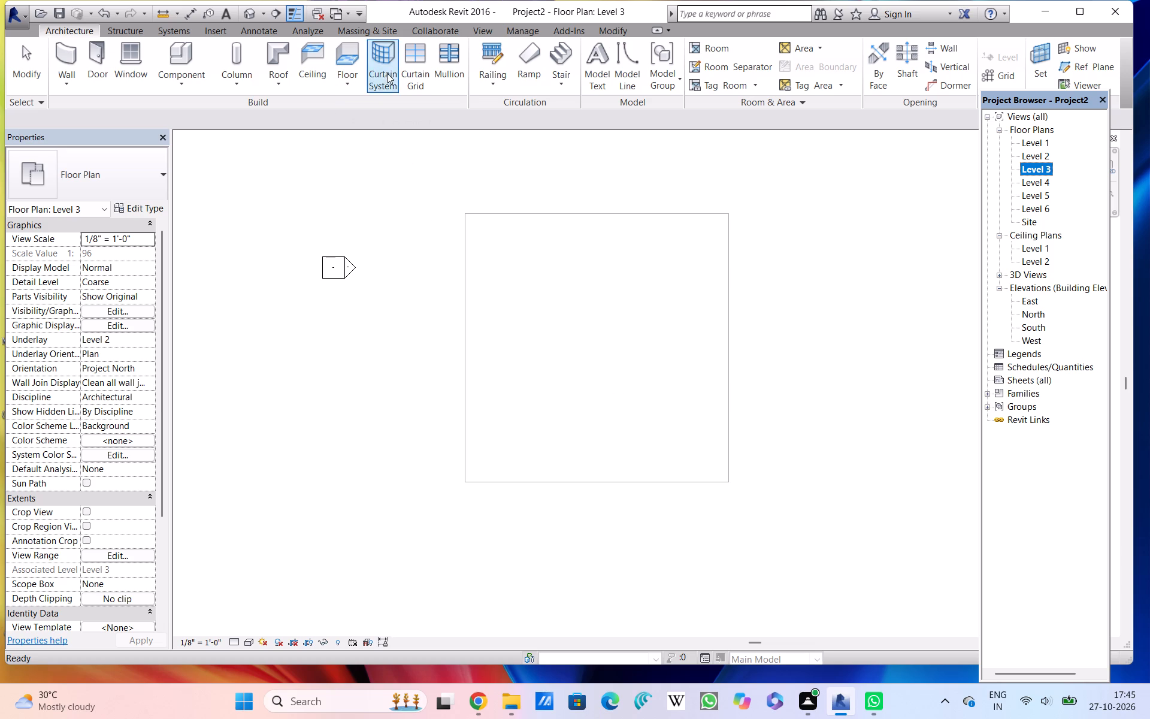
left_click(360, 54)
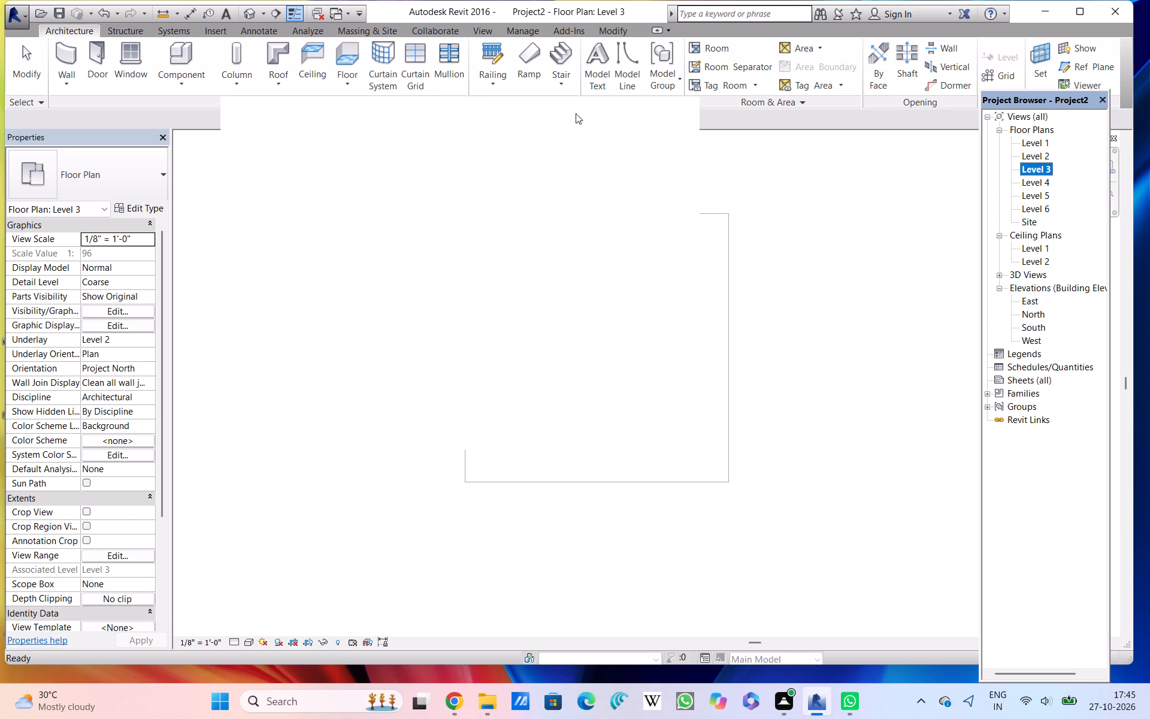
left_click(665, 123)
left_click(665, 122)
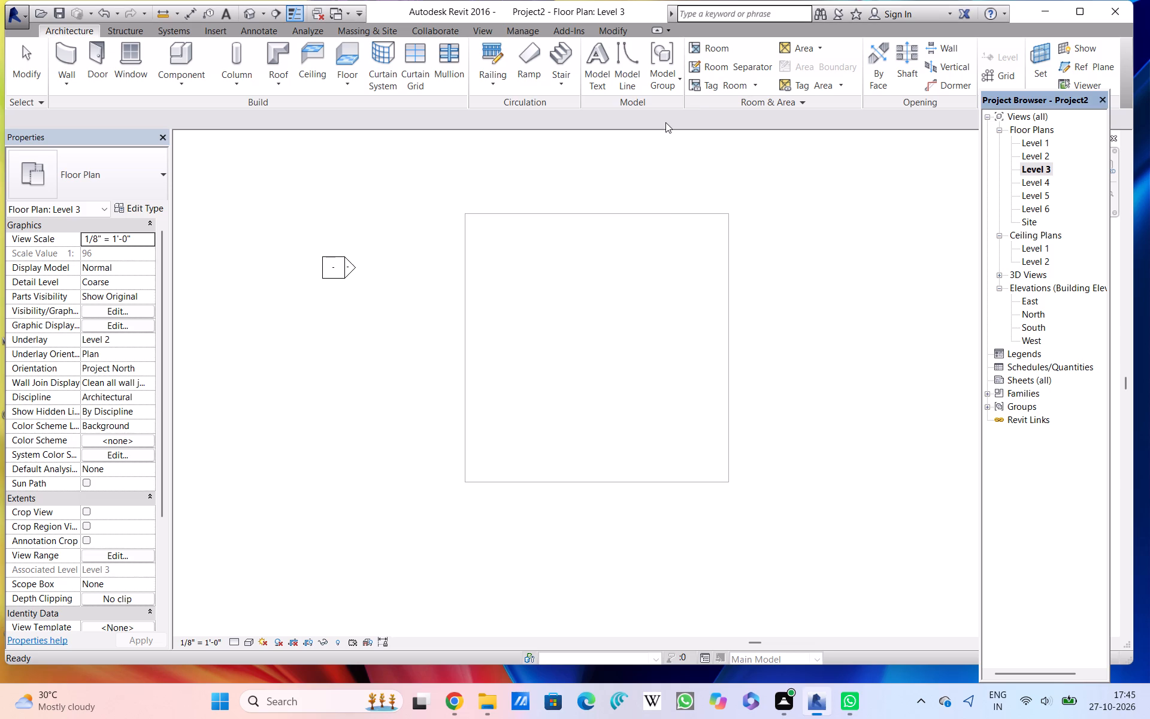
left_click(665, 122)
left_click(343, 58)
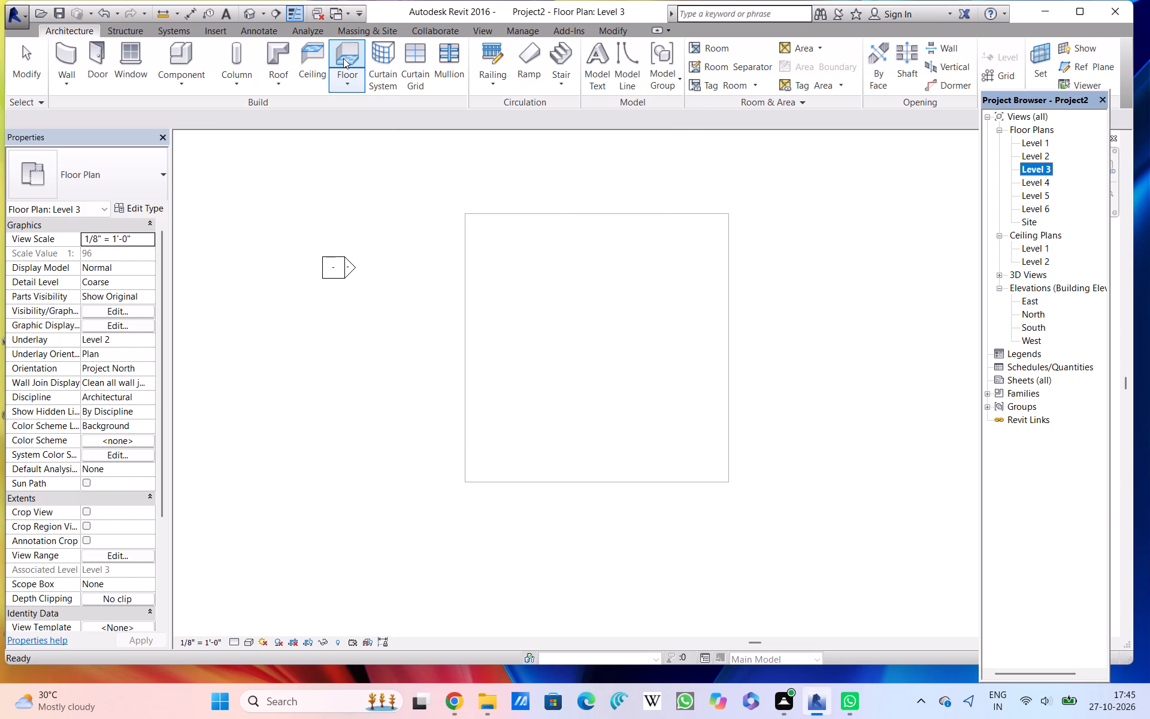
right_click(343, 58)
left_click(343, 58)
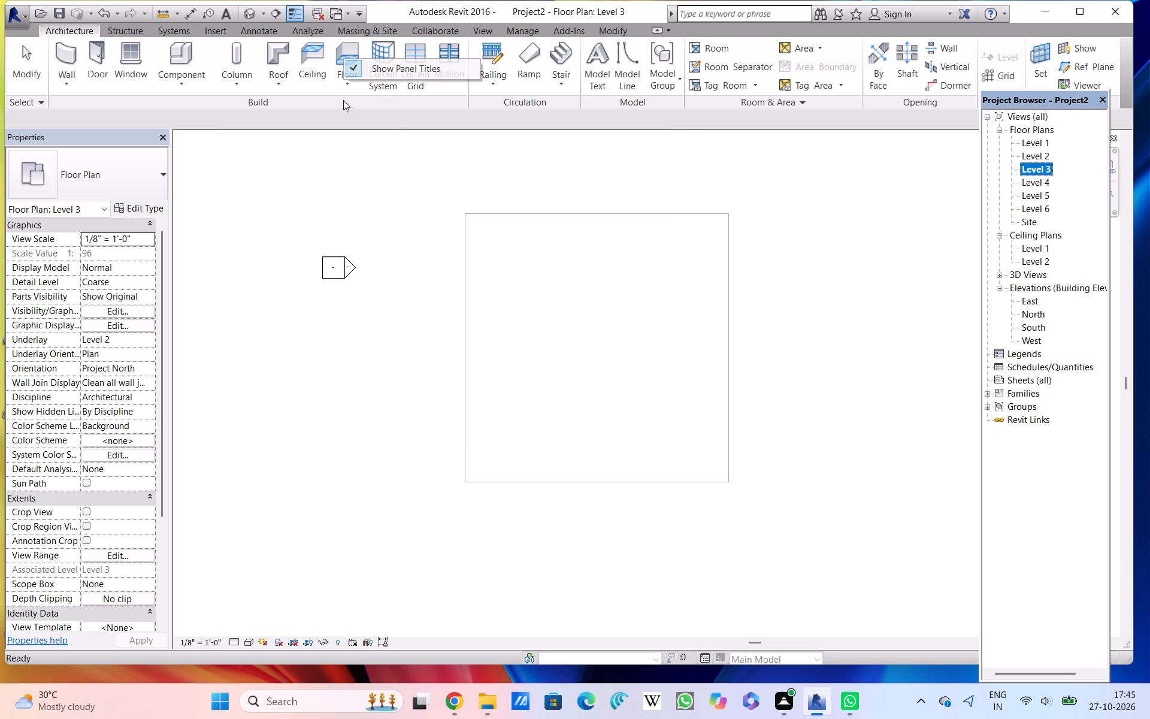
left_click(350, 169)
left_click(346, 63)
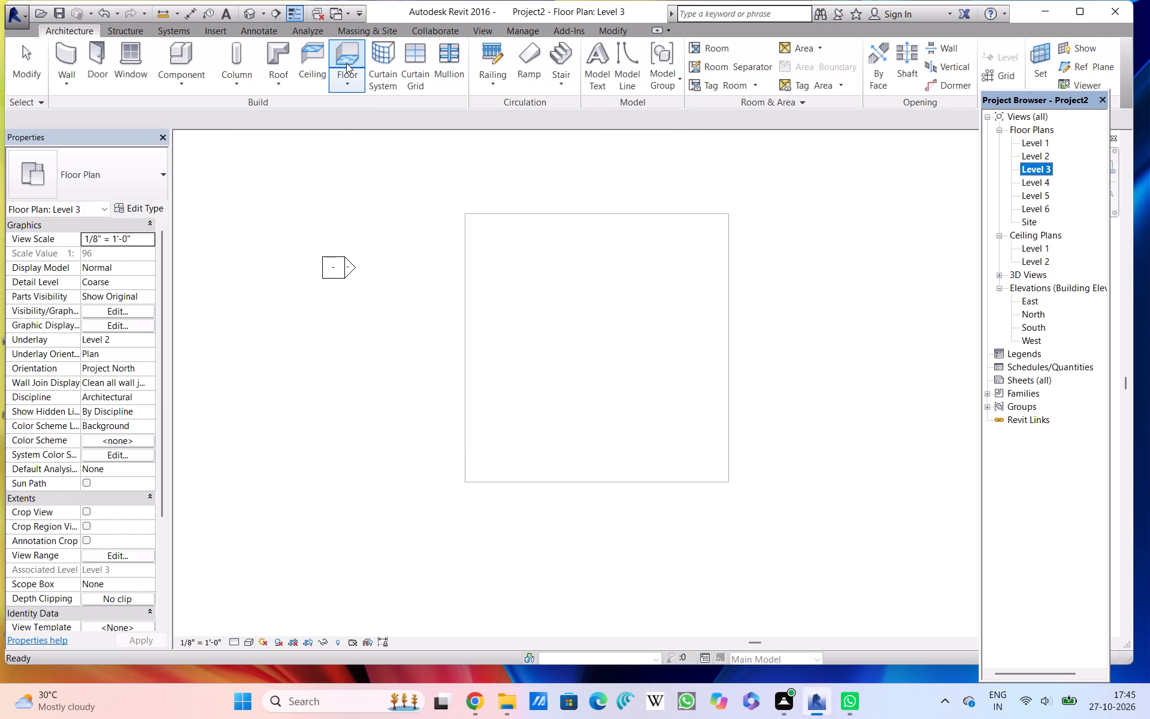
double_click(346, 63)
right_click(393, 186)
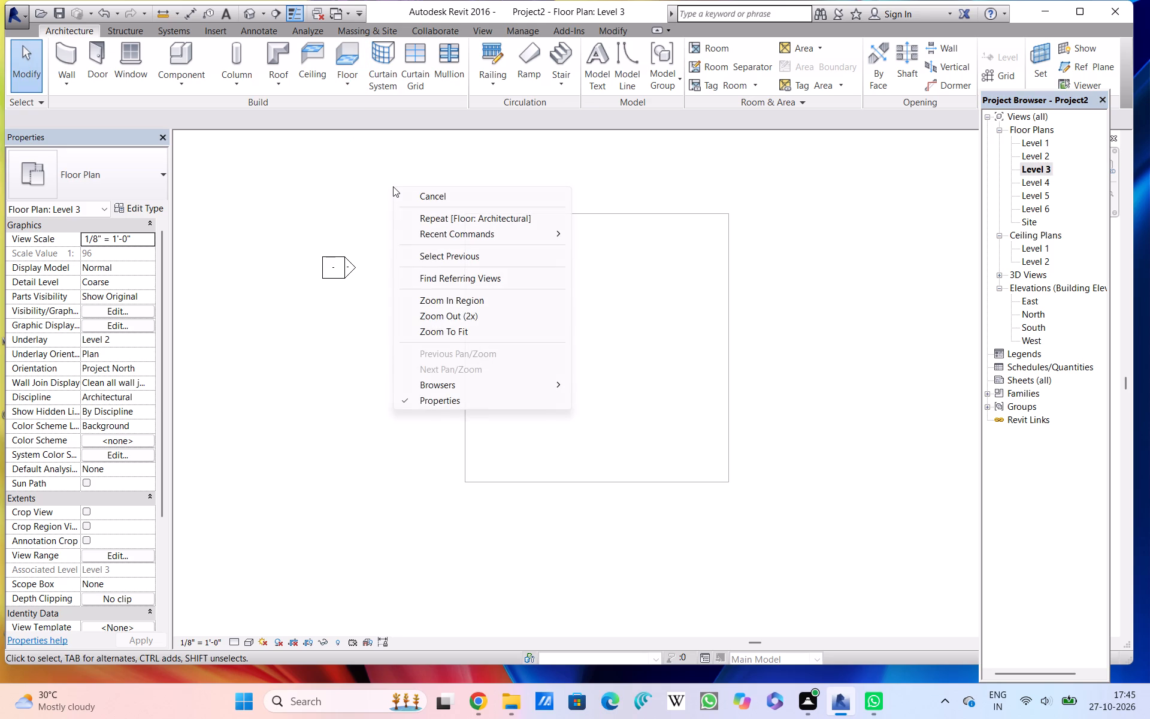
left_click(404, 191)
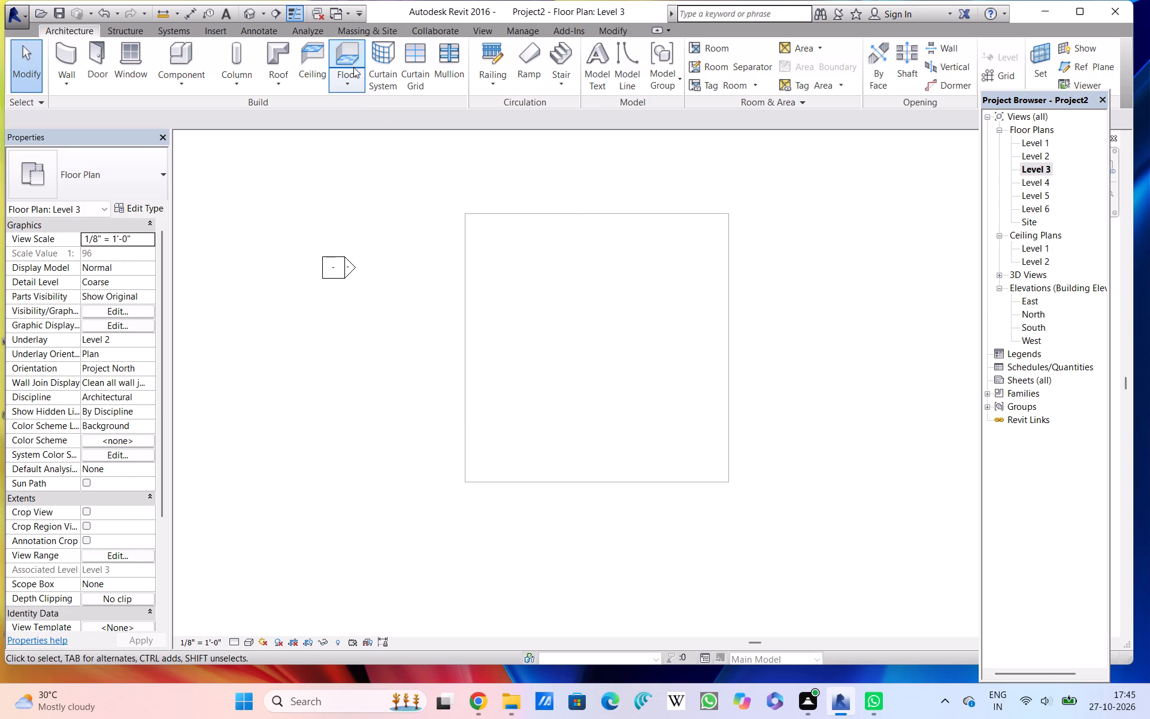
Create a Generic - 12" floor on Level 3 with a rectangular boundary about 48' 0" by 45' 10", starting at the underlay slab's upper-left corner.
left_click(349, 58)
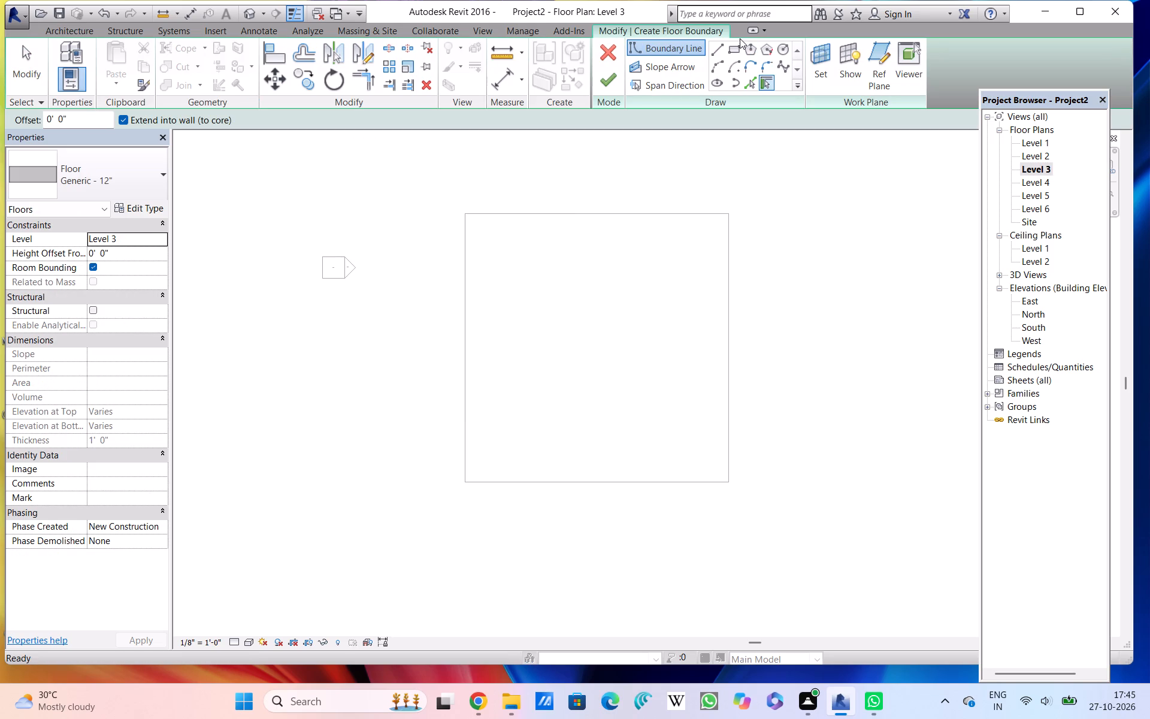
left_click(732, 44)
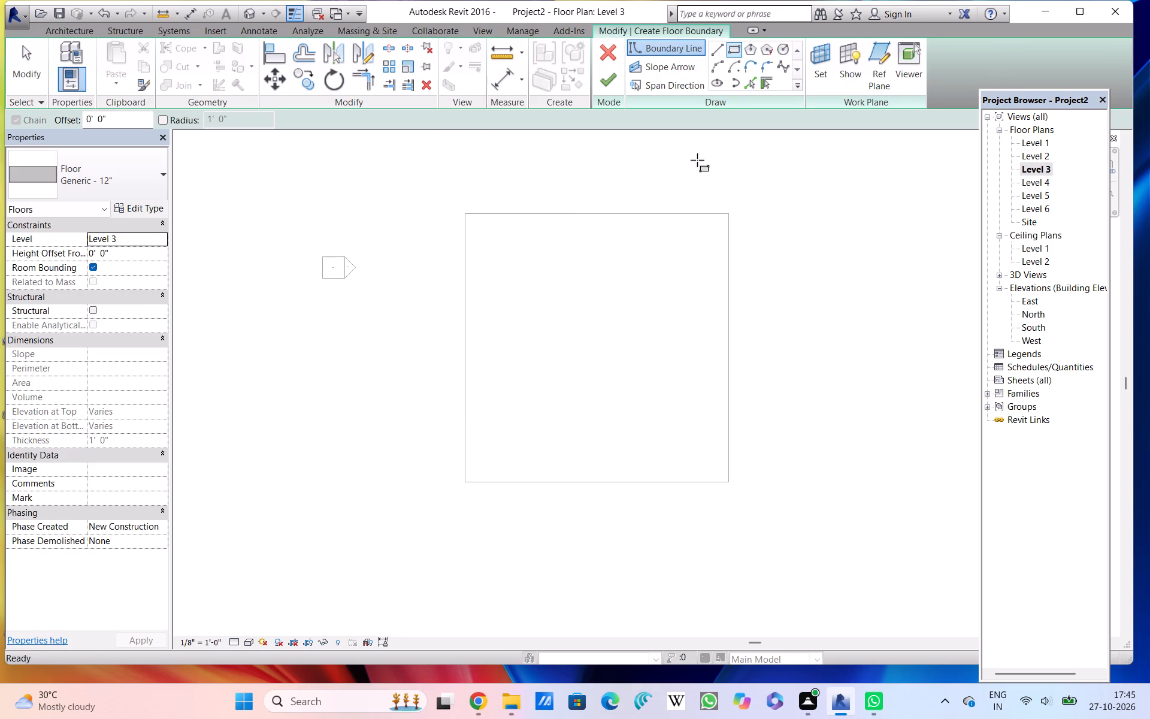
left_click(470, 219)
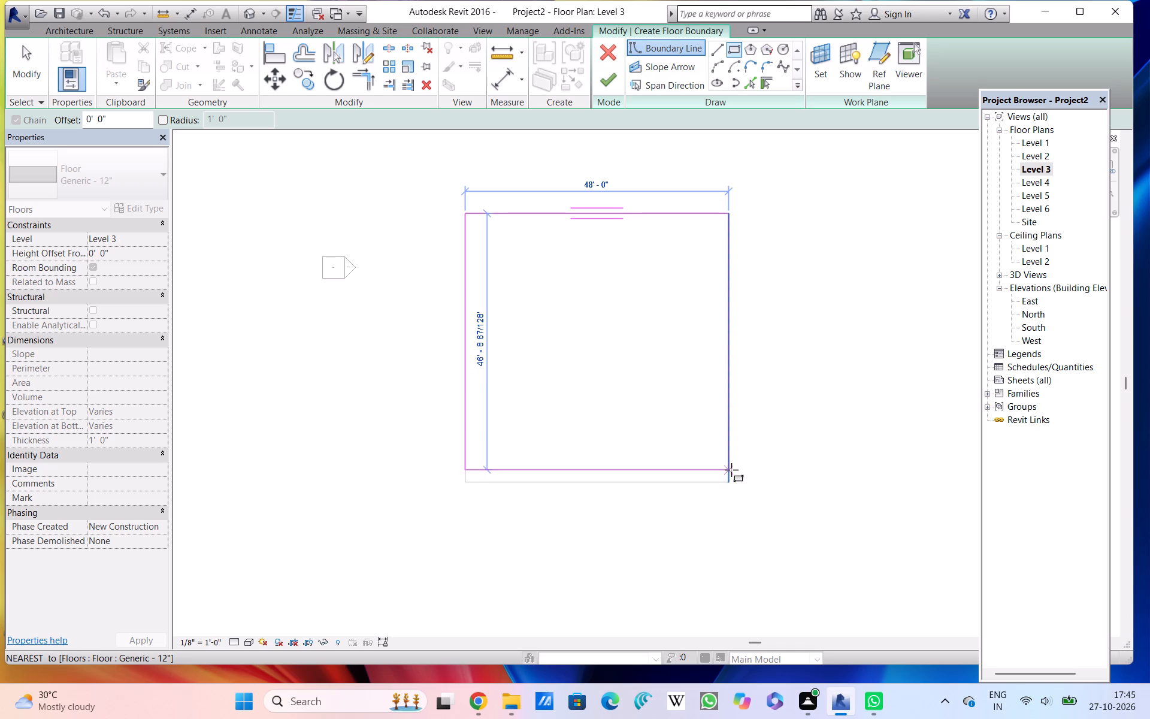
left_click(732, 465)
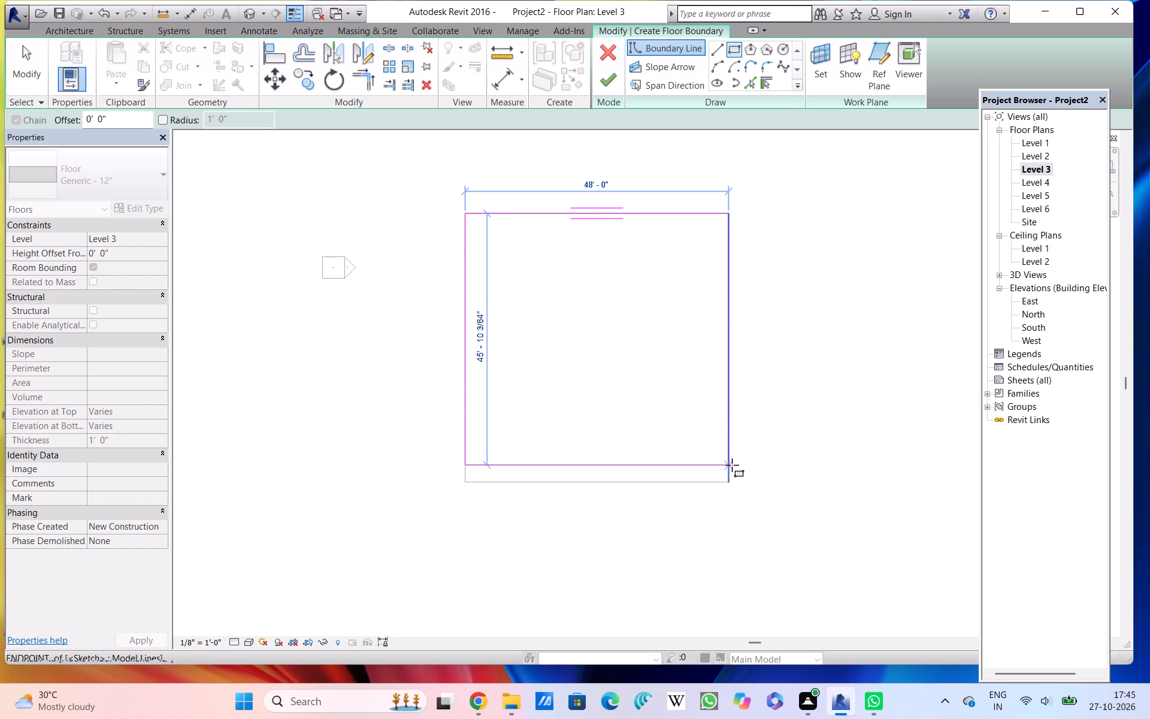
left_click(609, 72)
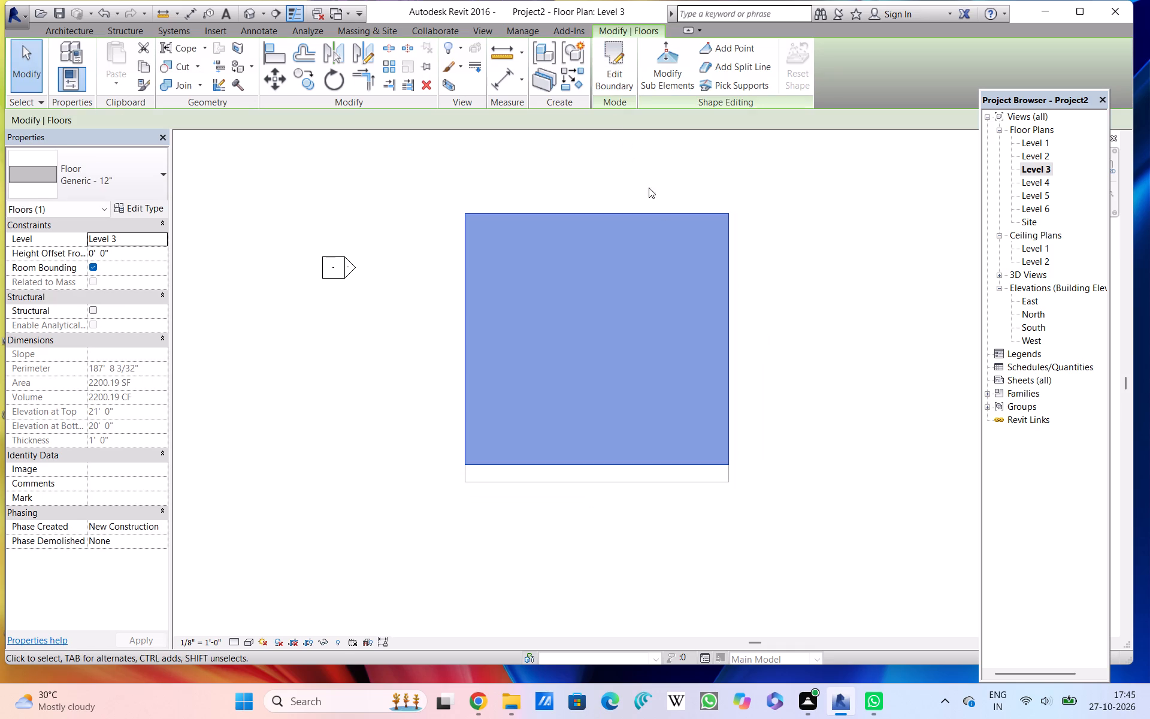
left_click(888, 437)
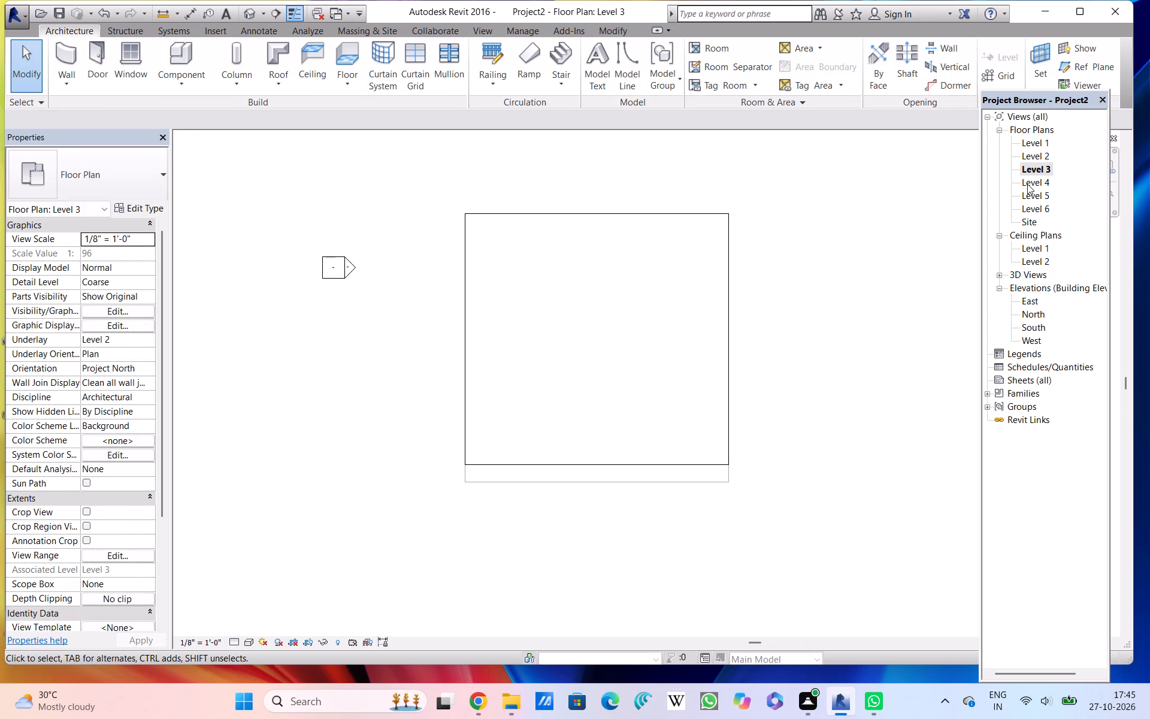
Create a Generic - 12" floor on Level 4 with a rectangular boundary 48' 0" by about 45' 10", matching the Level 3 slab outline.
left_click(1027, 183)
left_click(1027, 183)
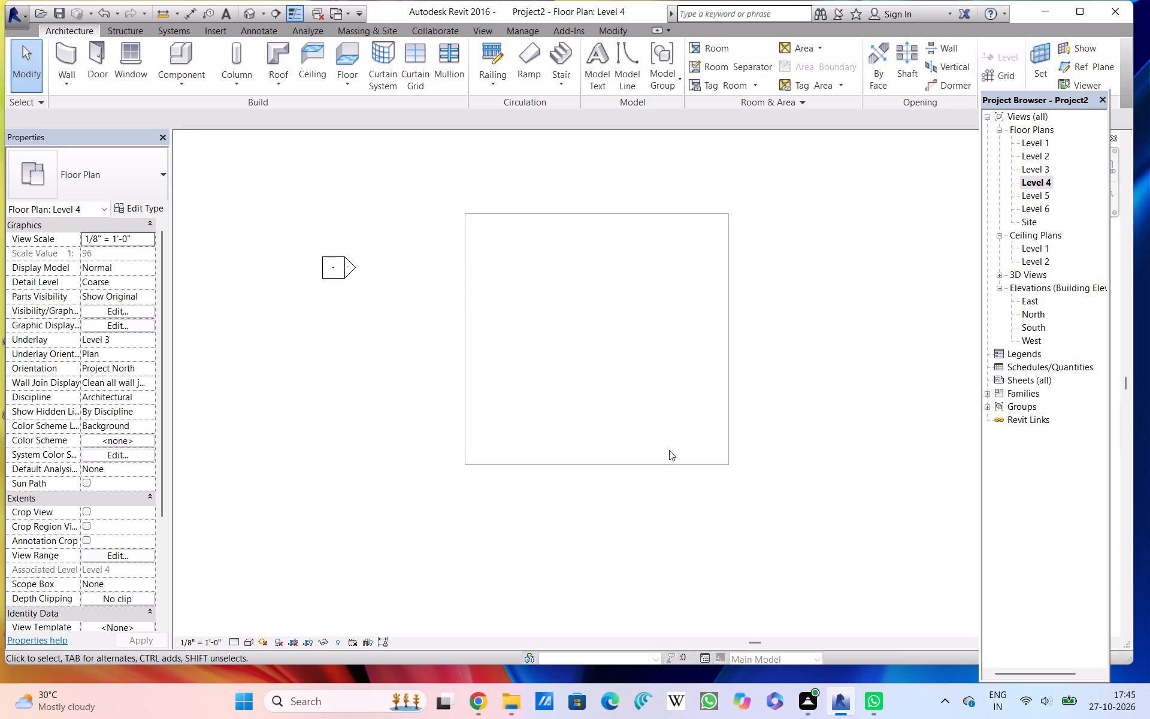
left_click(352, 55)
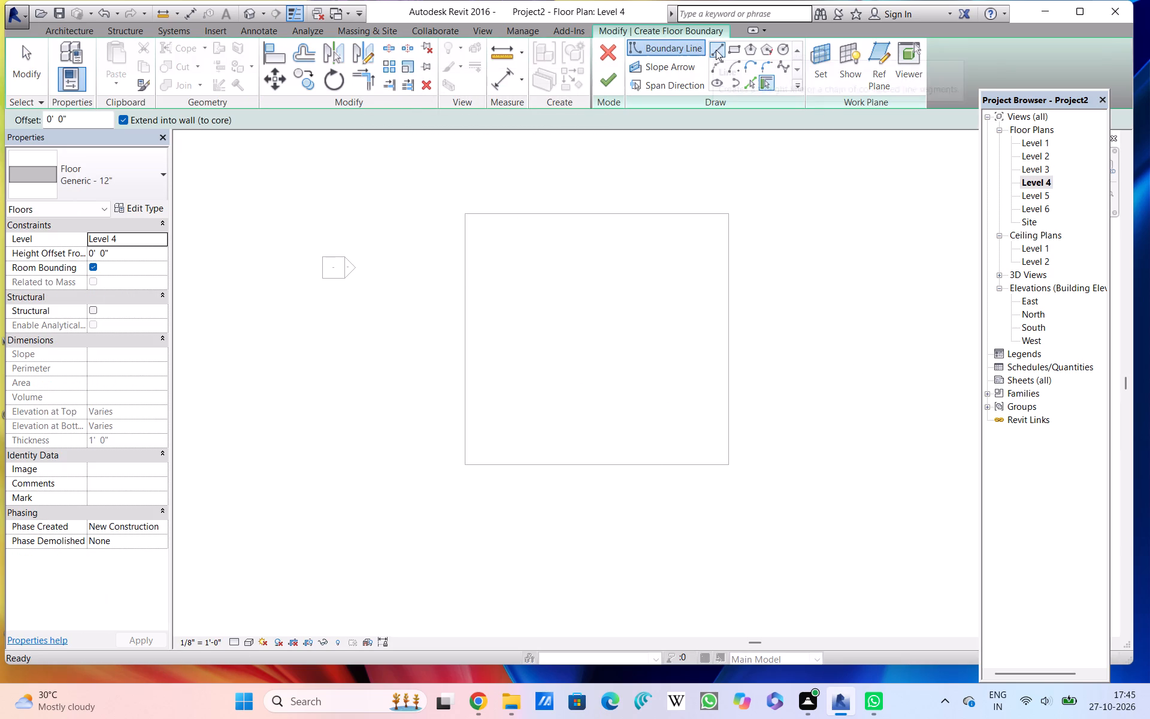
left_click(733, 50)
left_click(464, 216)
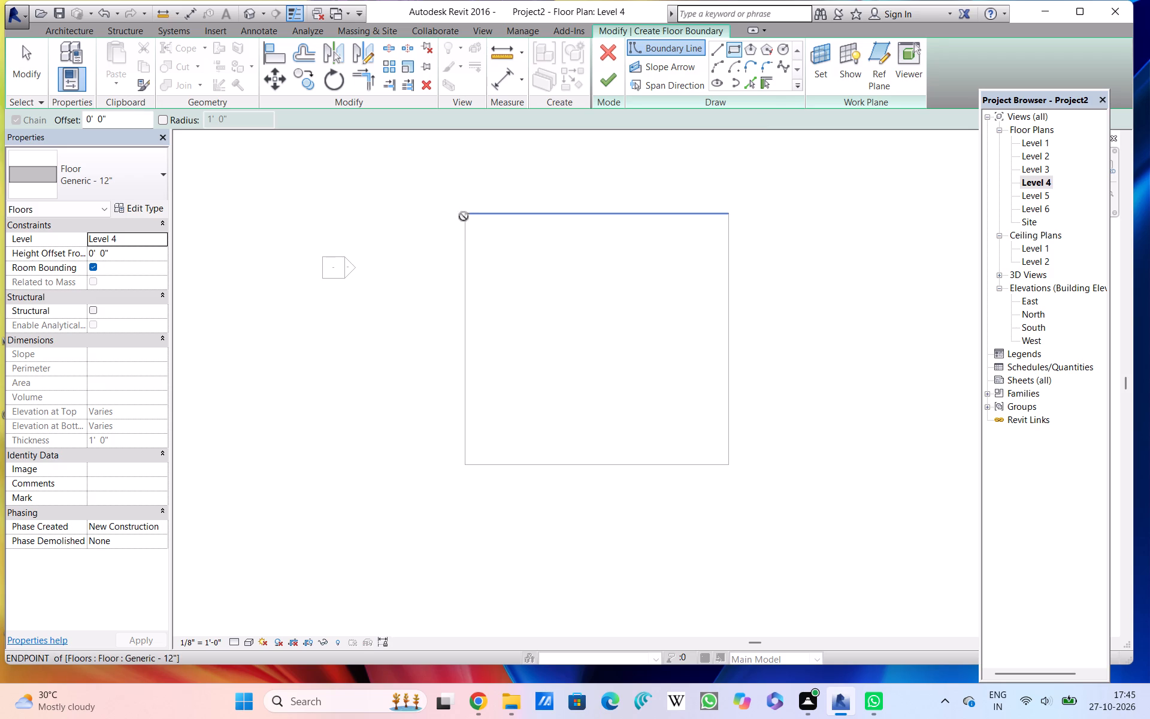
left_click(728, 461)
left_click(611, 71)
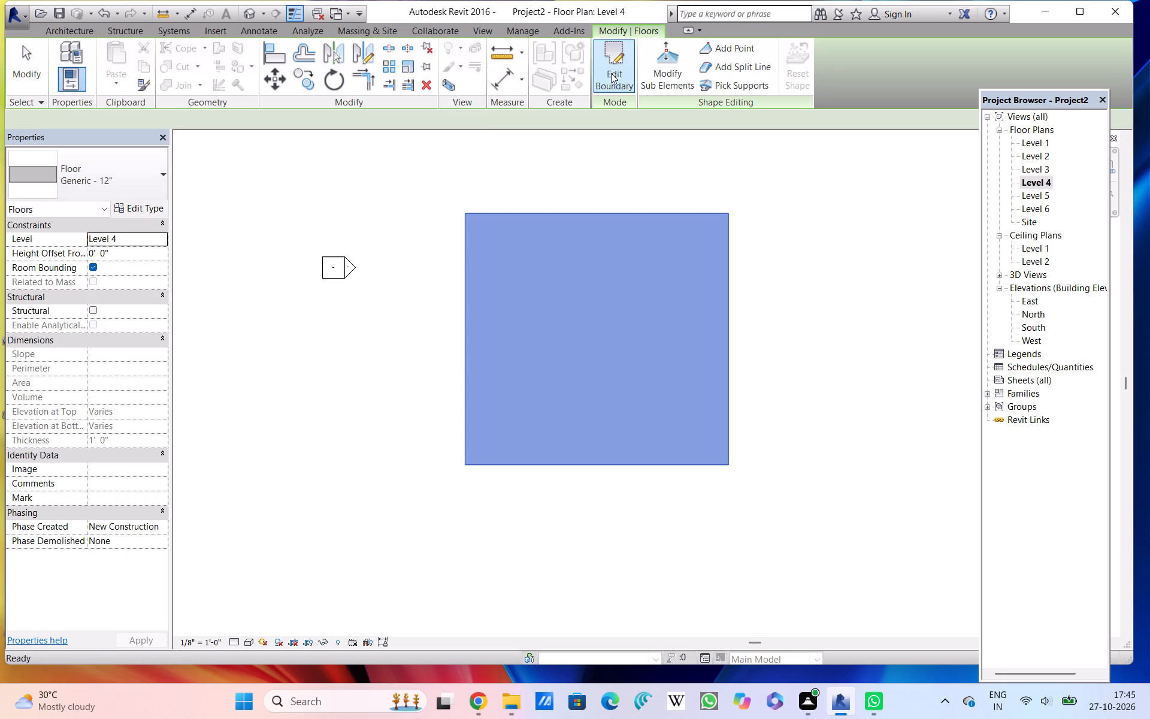
Open the Level 5 floor plan.
left_click(1032, 195)
left_click(1032, 195)
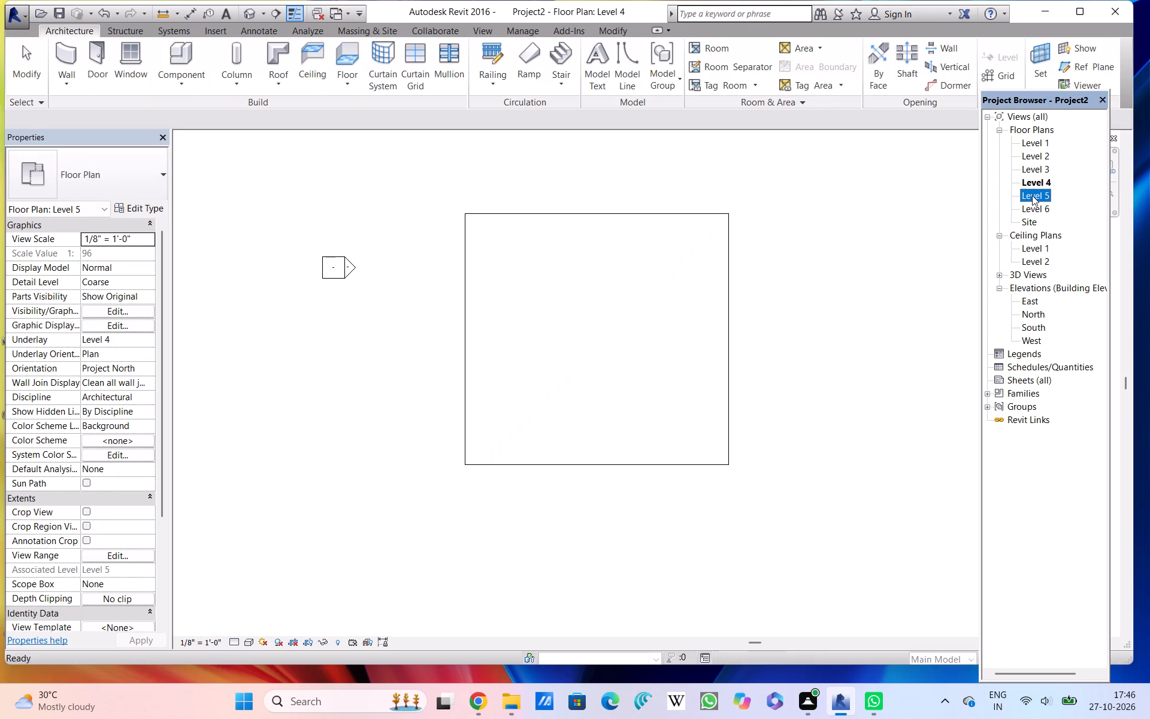
left_click(1028, 198)
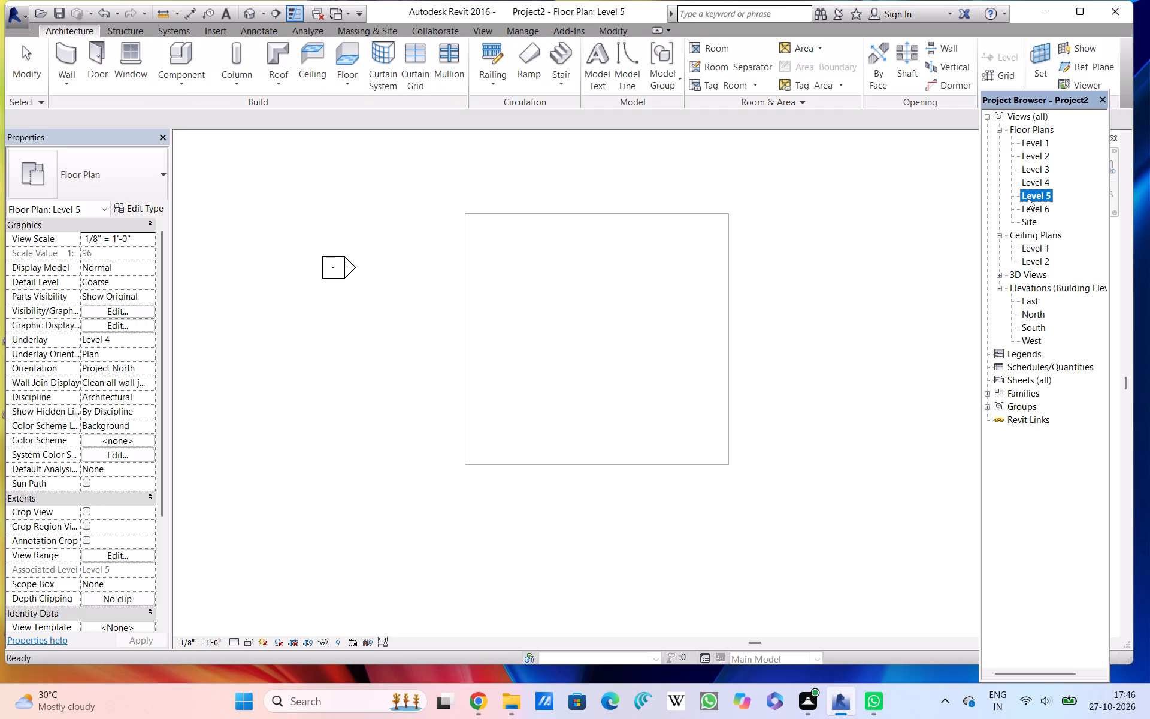
left_click(1028, 198)
left_click(1028, 198)
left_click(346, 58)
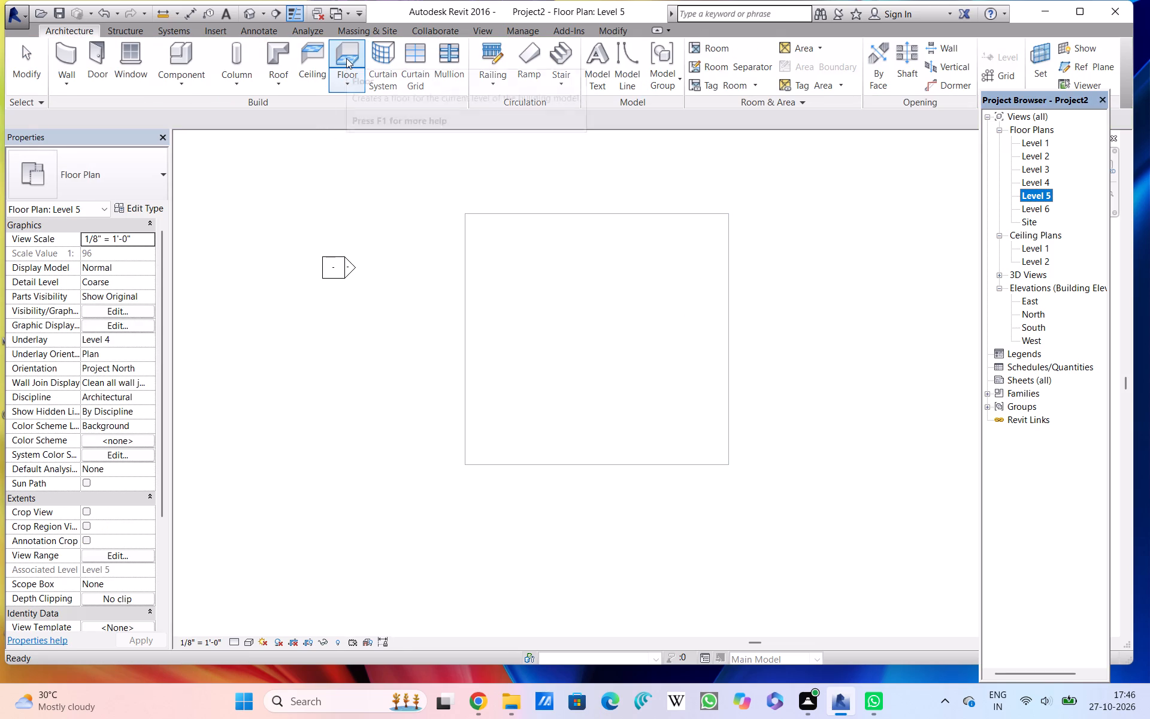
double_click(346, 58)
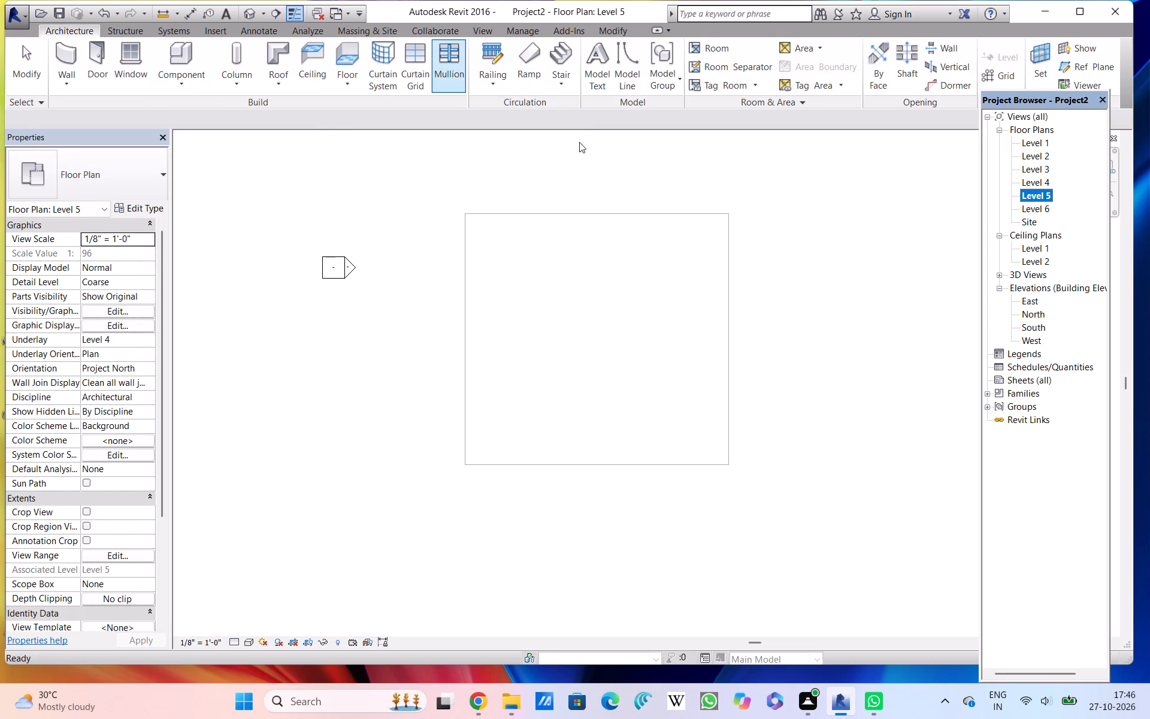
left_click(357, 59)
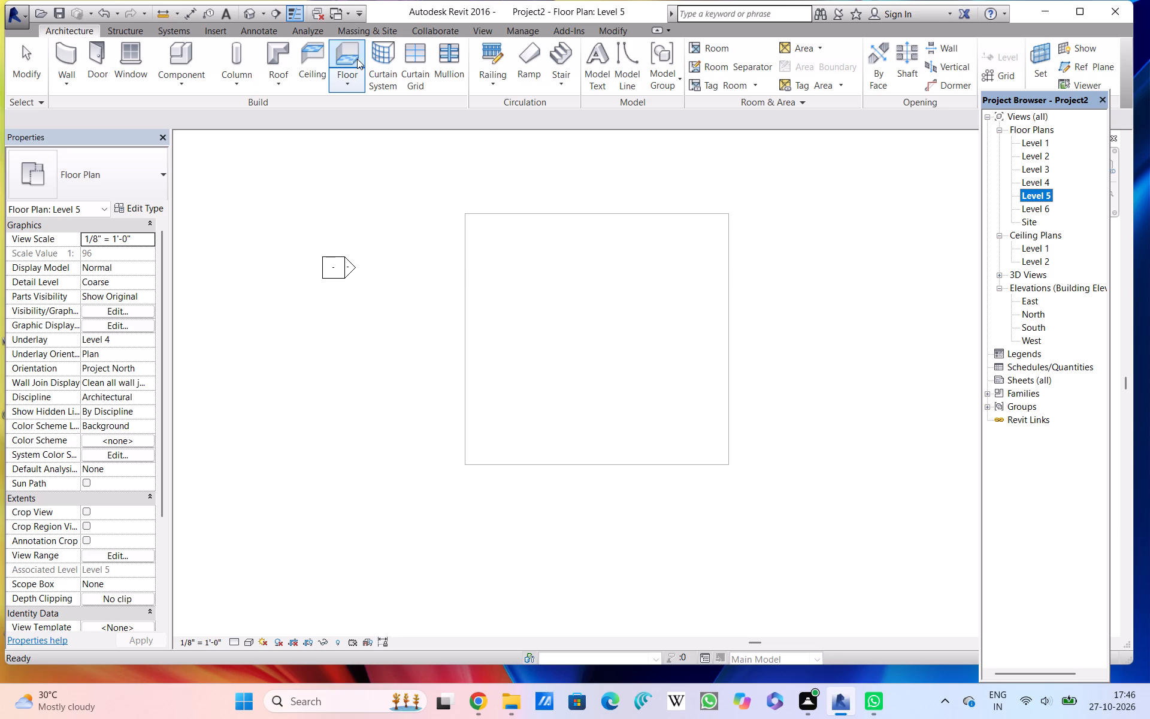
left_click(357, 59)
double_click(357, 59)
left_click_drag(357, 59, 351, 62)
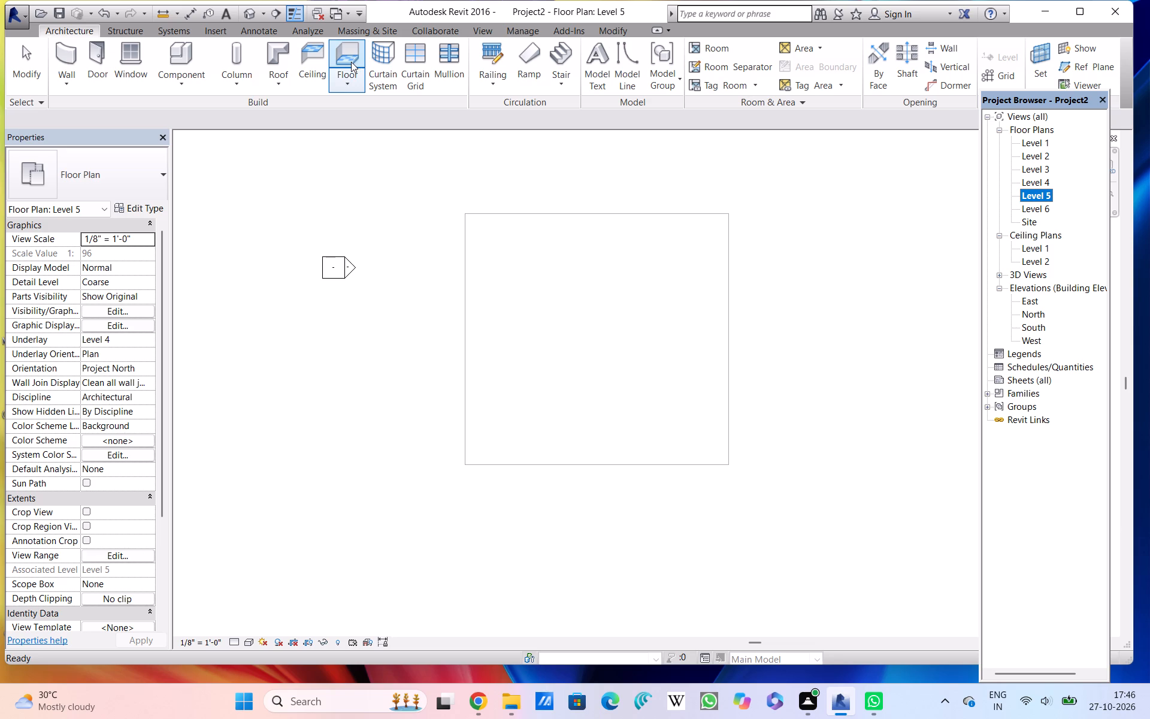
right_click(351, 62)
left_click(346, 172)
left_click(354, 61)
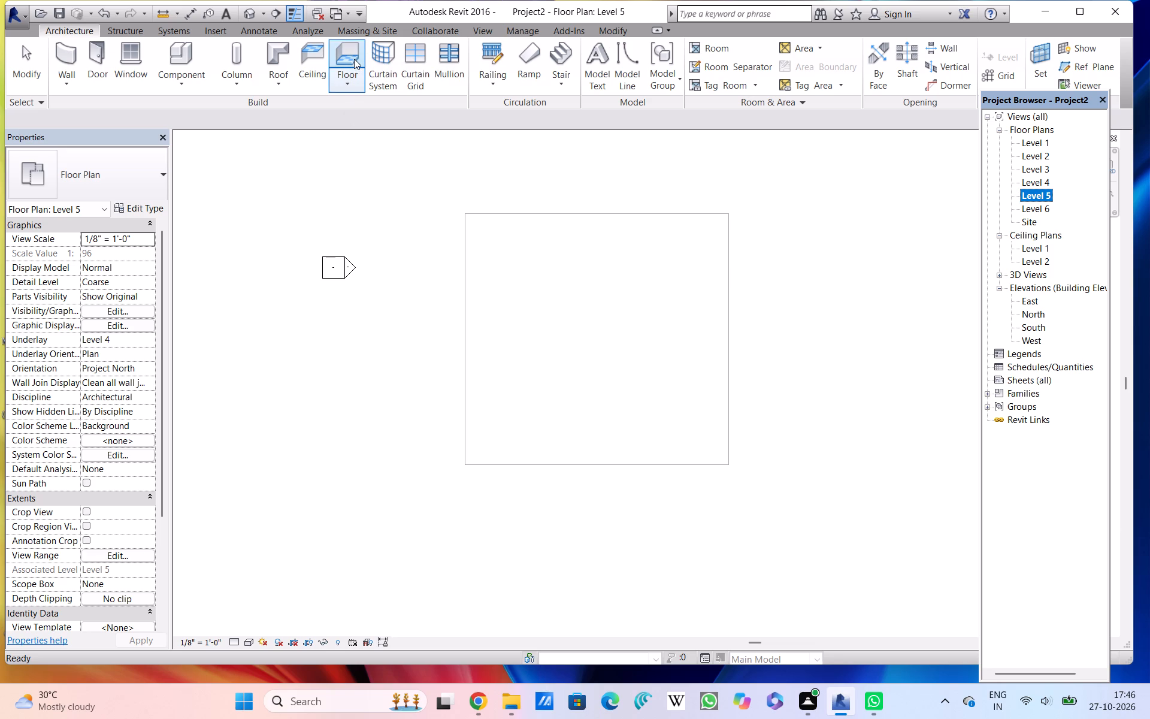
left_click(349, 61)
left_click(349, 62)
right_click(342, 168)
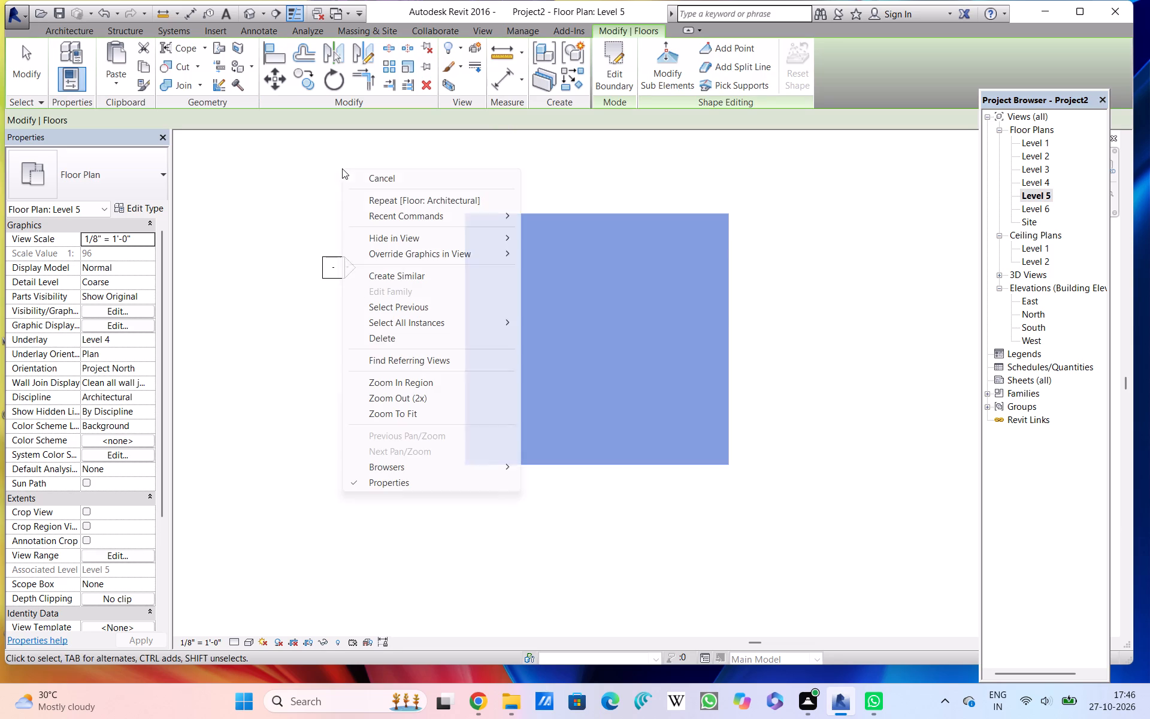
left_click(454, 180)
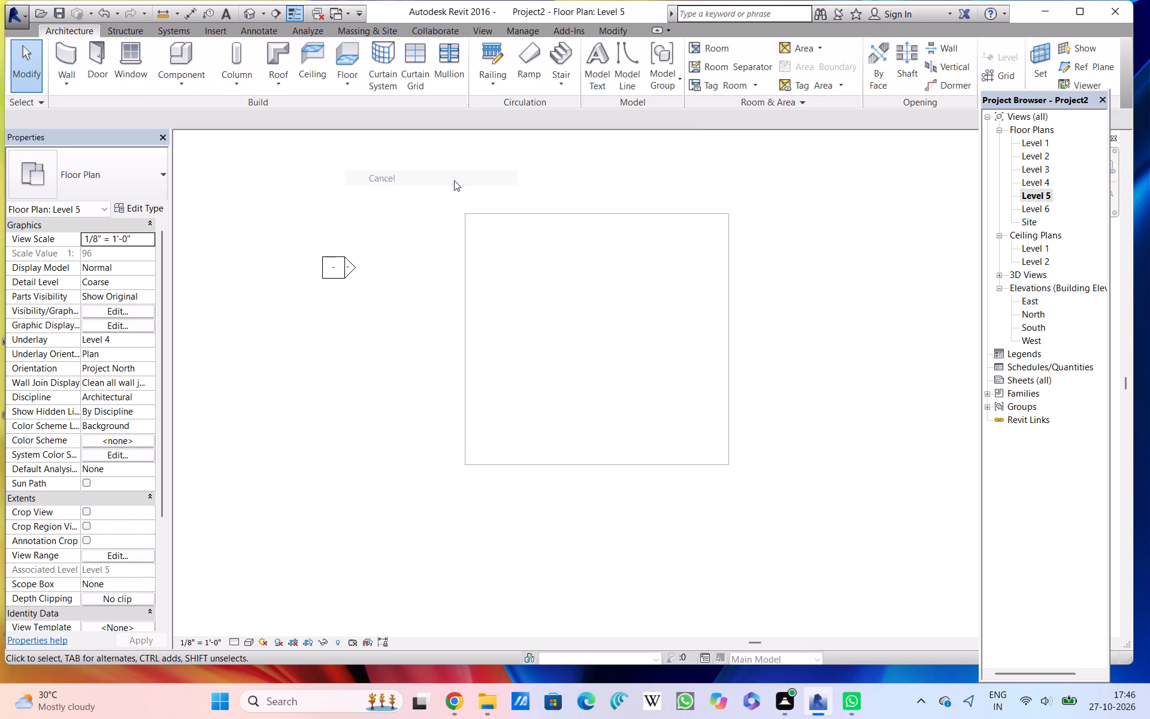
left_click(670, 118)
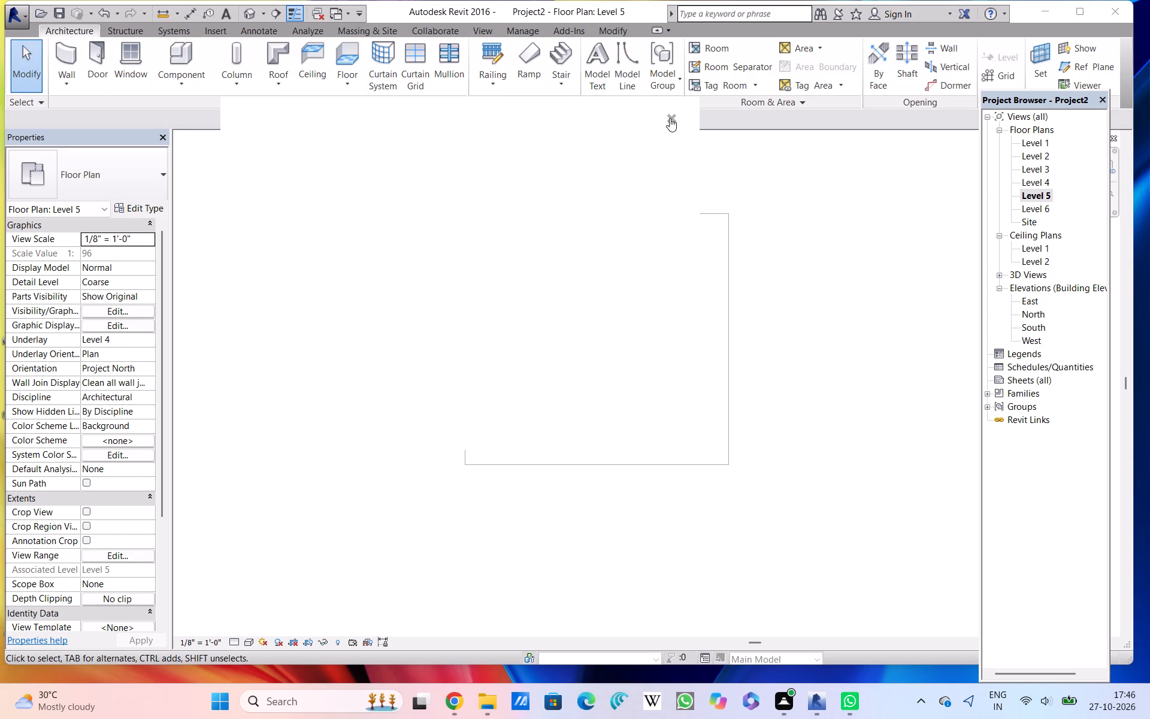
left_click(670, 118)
Create a Generic - 12" floor on Level 5 with a rectangular boundary 48' 0" by about 45' 10", matching the Level 4 slab outline.
double_click(337, 65)
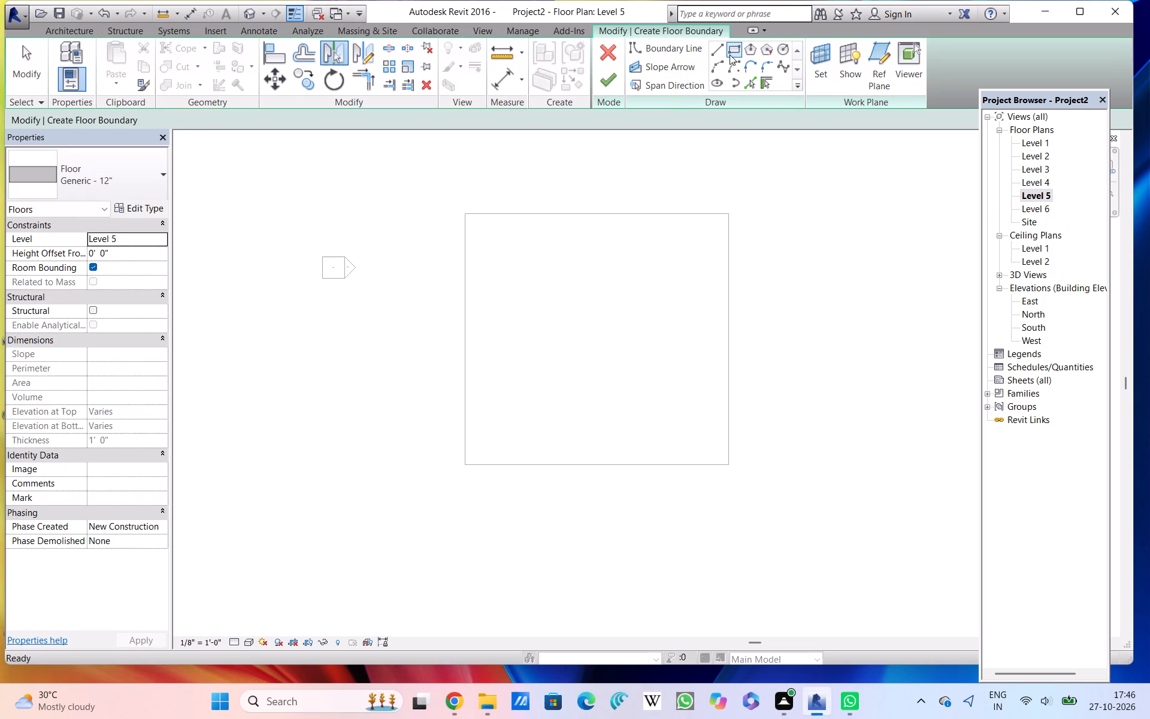
left_click(730, 53)
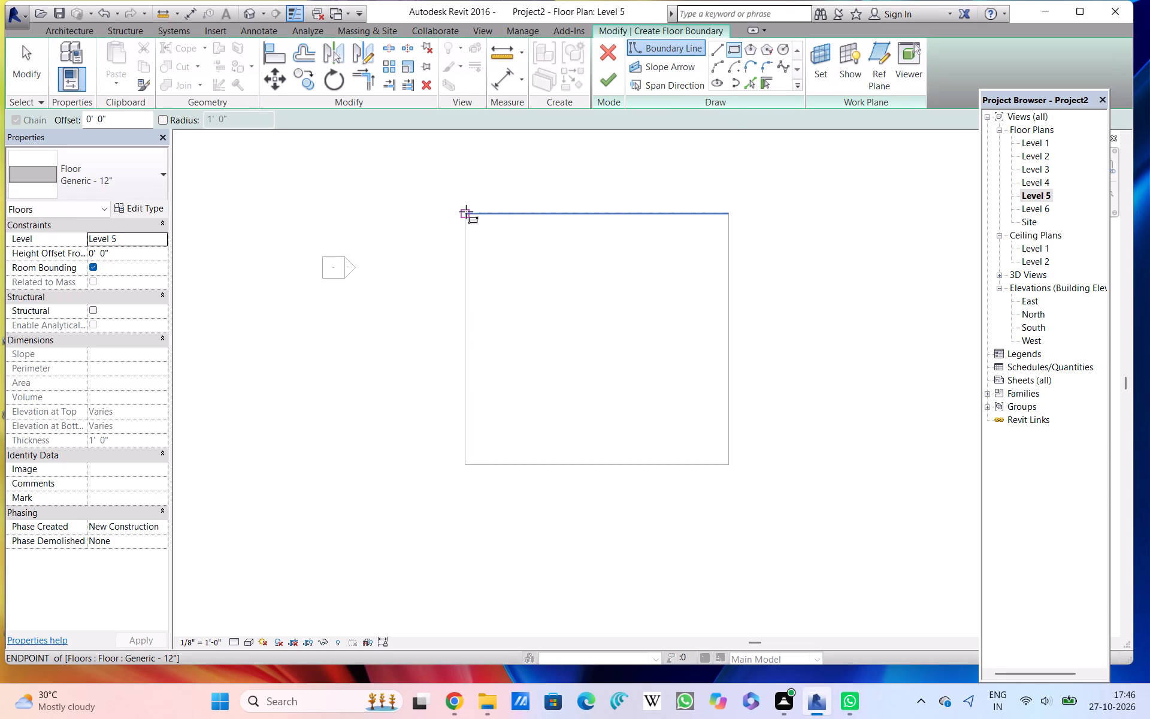
left_click(467, 210)
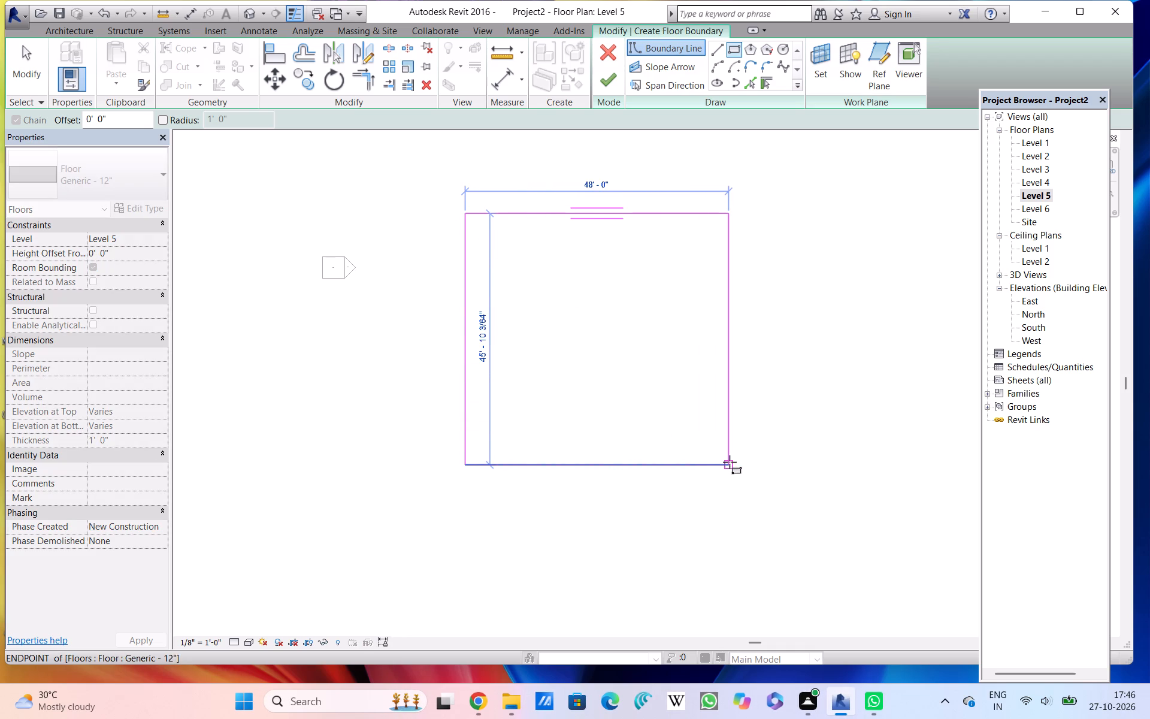
left_click(730, 462)
left_click(609, 80)
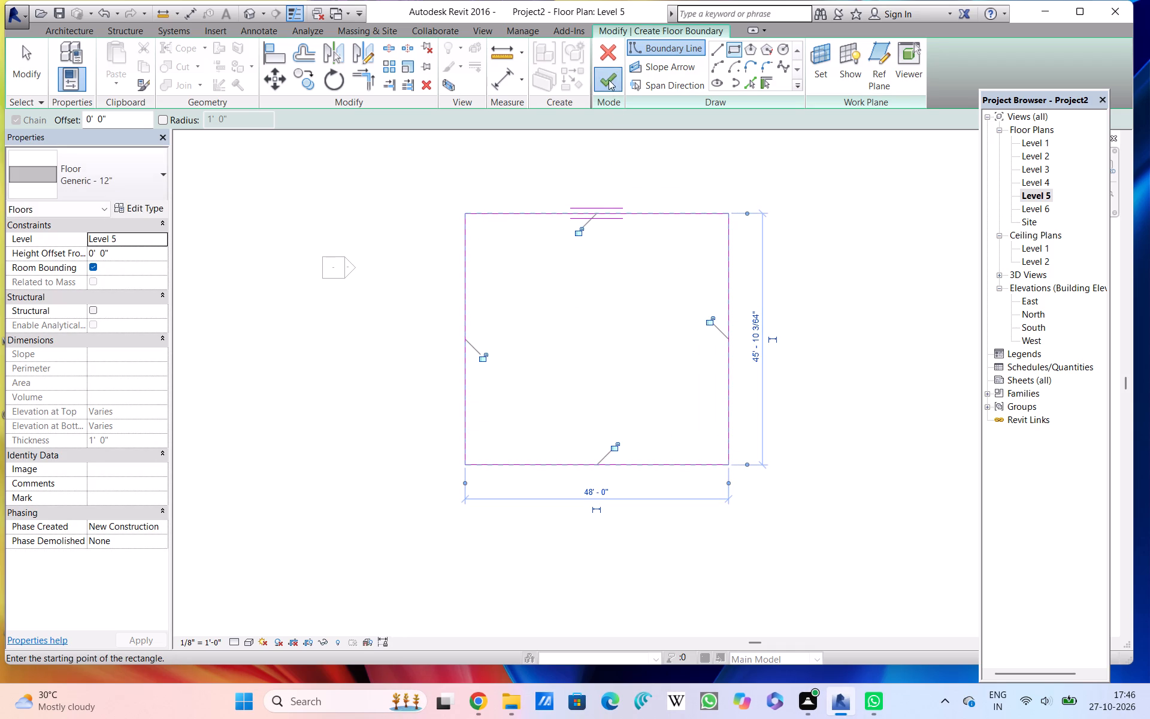
left_click(772, 379)
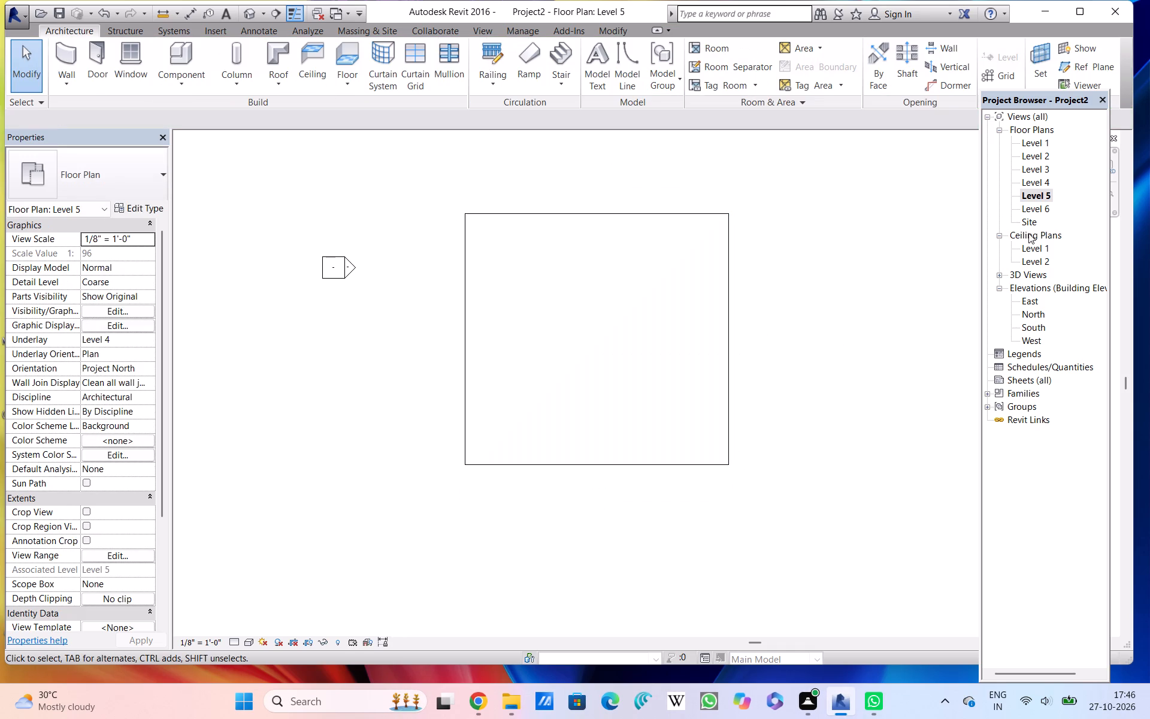
Create another Generic - 12" floor on Level 5 with a rectangular boundary 48' 0" by about 45' 10", traced over the existing slab.
left_click(1038, 204)
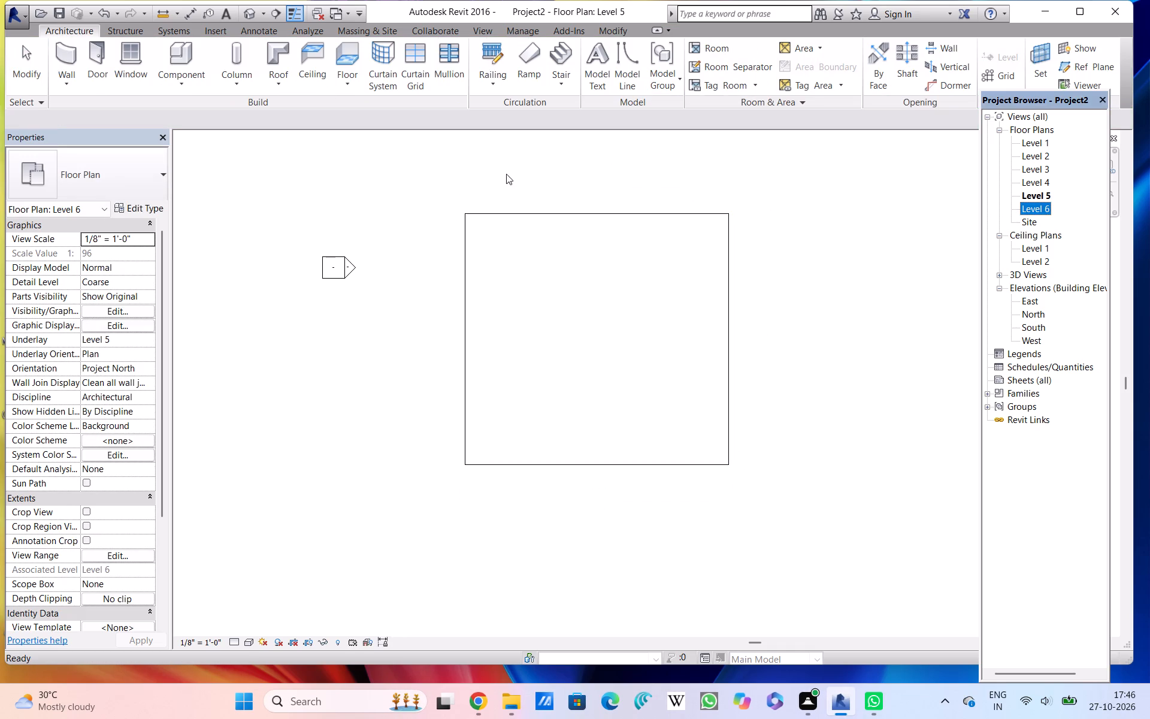
left_click(340, 58)
double_click(340, 58)
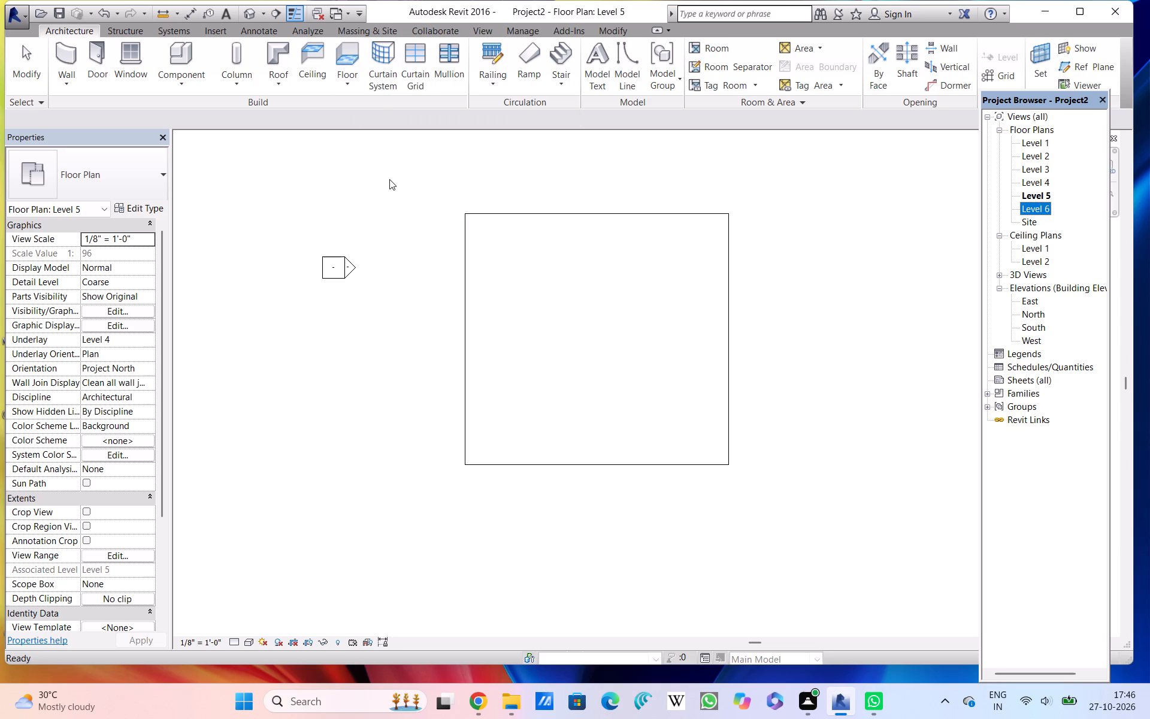
left_click(389, 183)
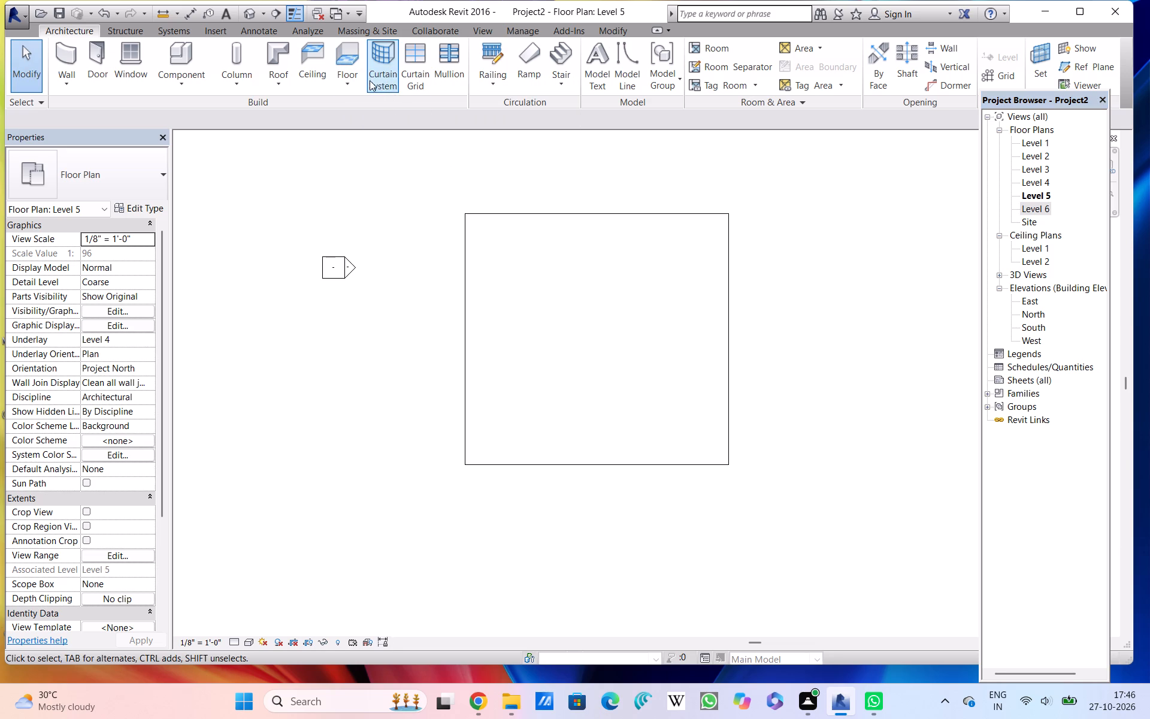
left_click(340, 53)
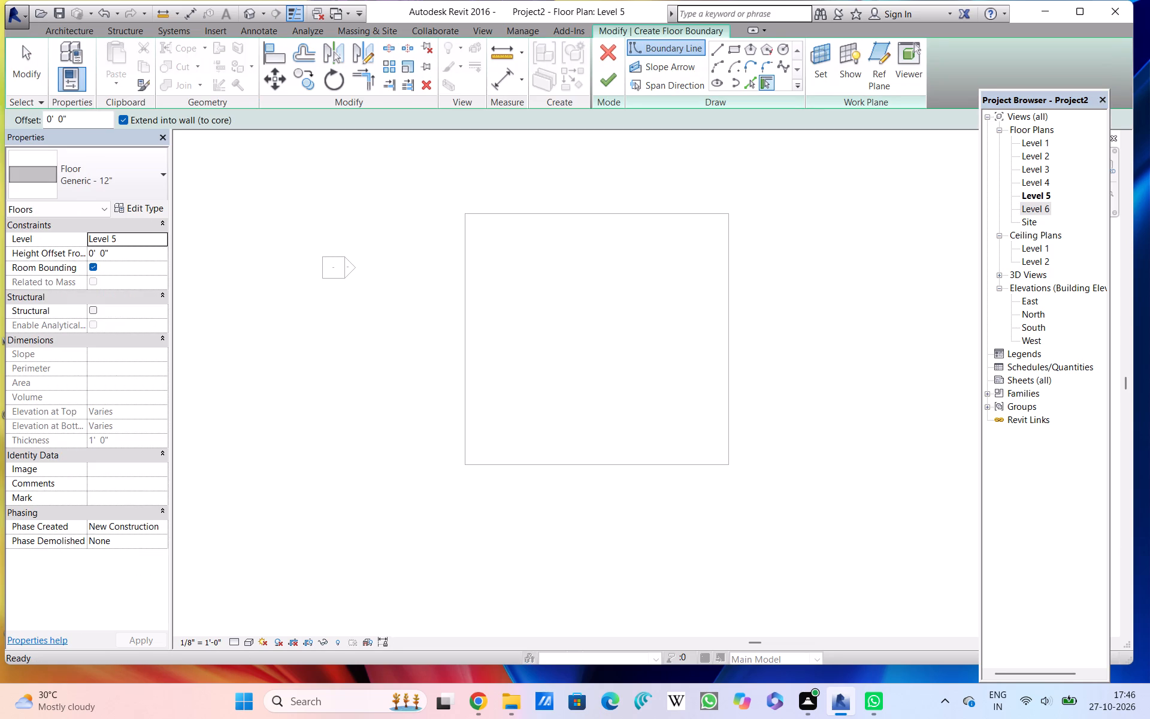
left_click(732, 48)
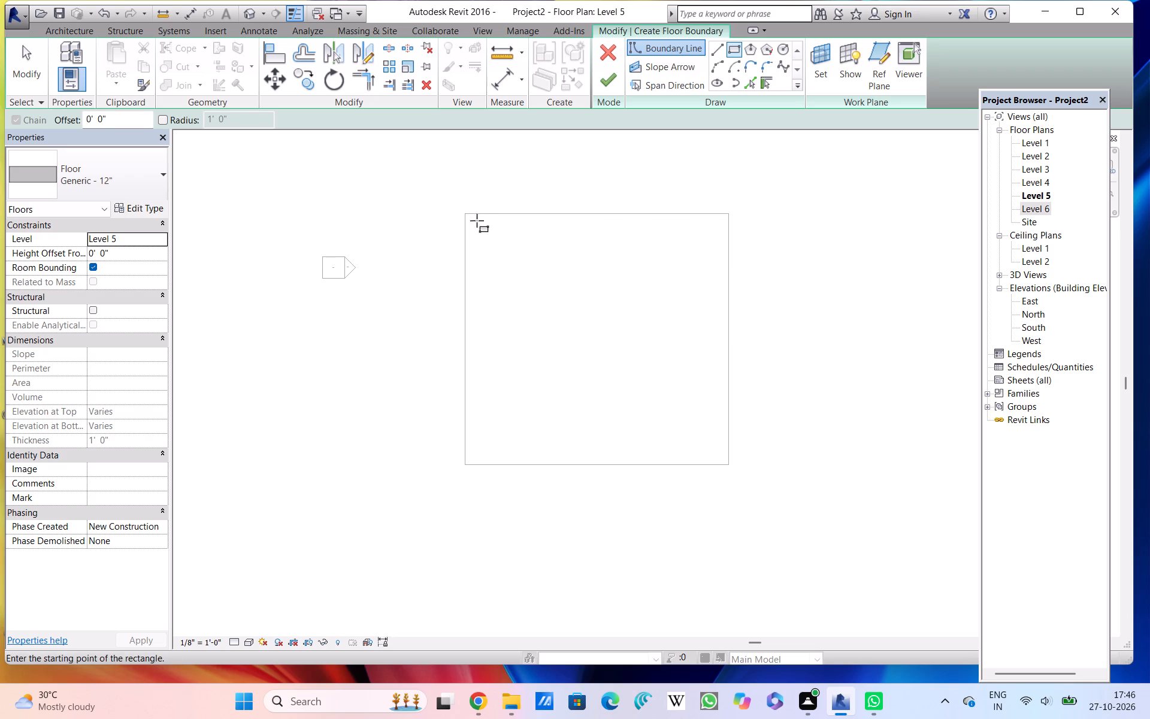
left_click(464, 219)
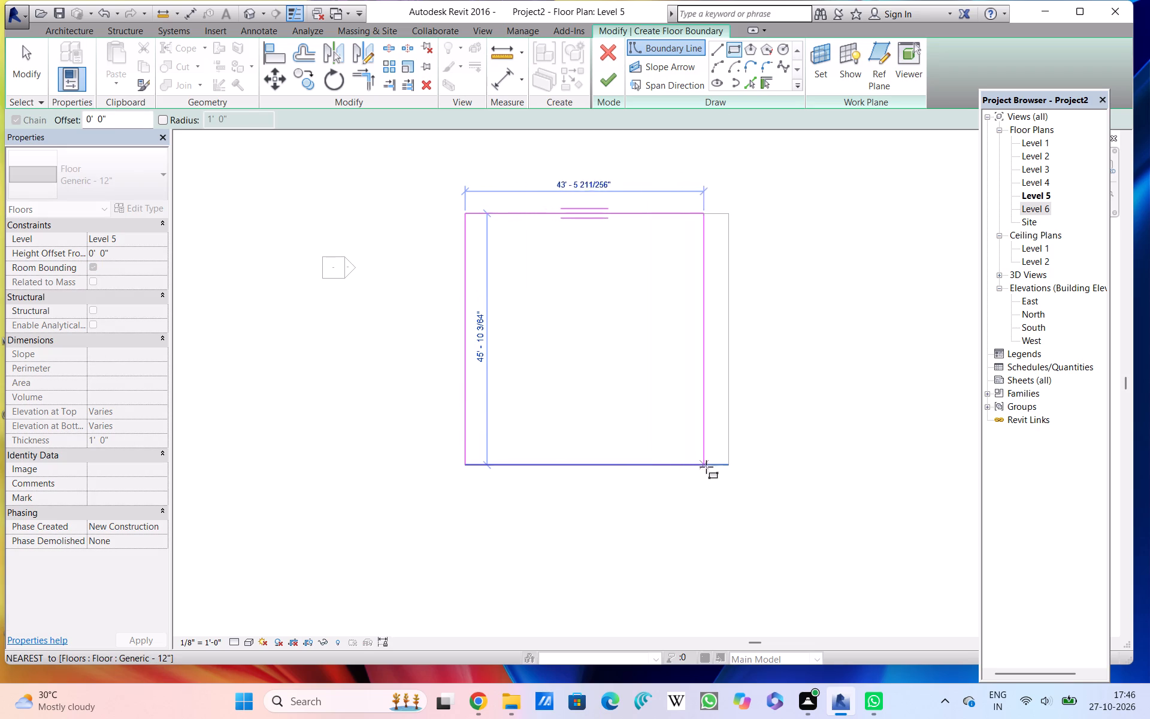
left_click(734, 465)
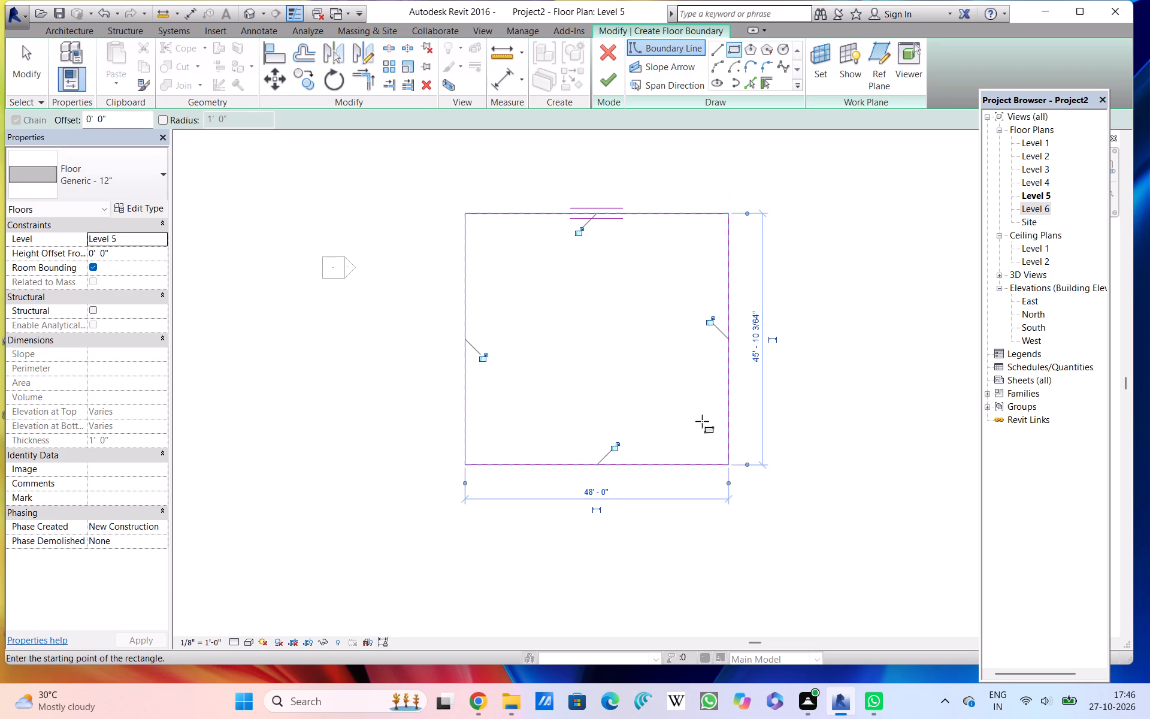
left_click(613, 70)
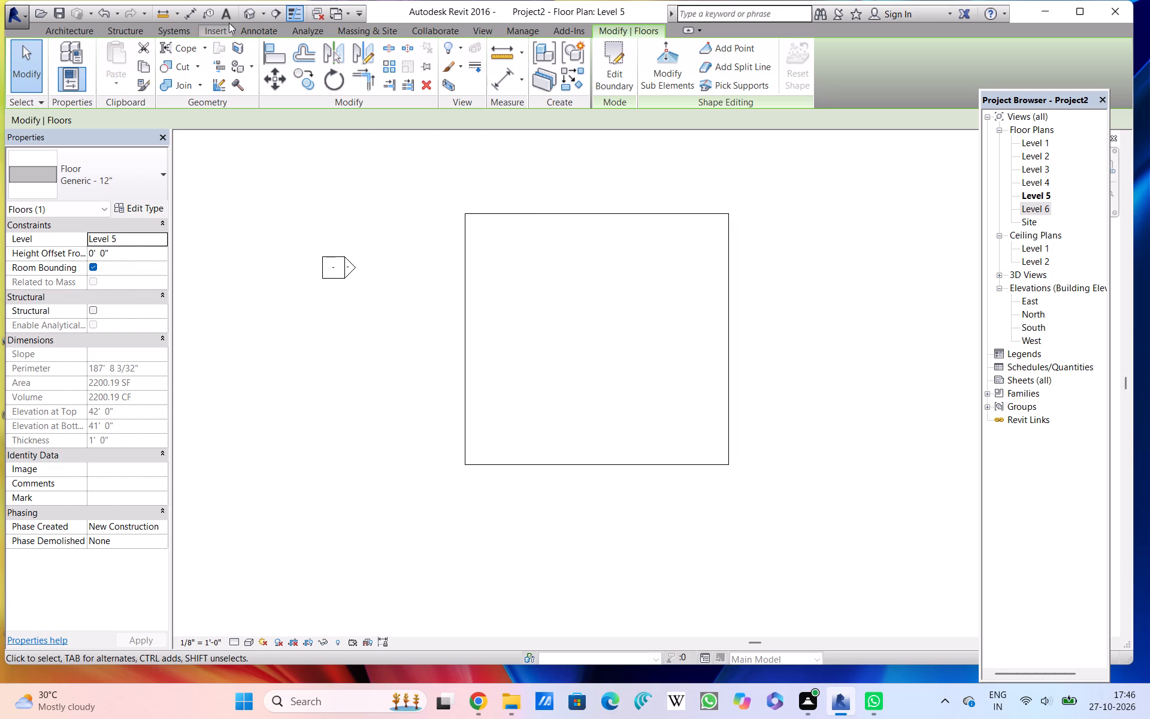
Open the default 3D view to examine the stacked floor slabs and columns.
left_click(247, 12)
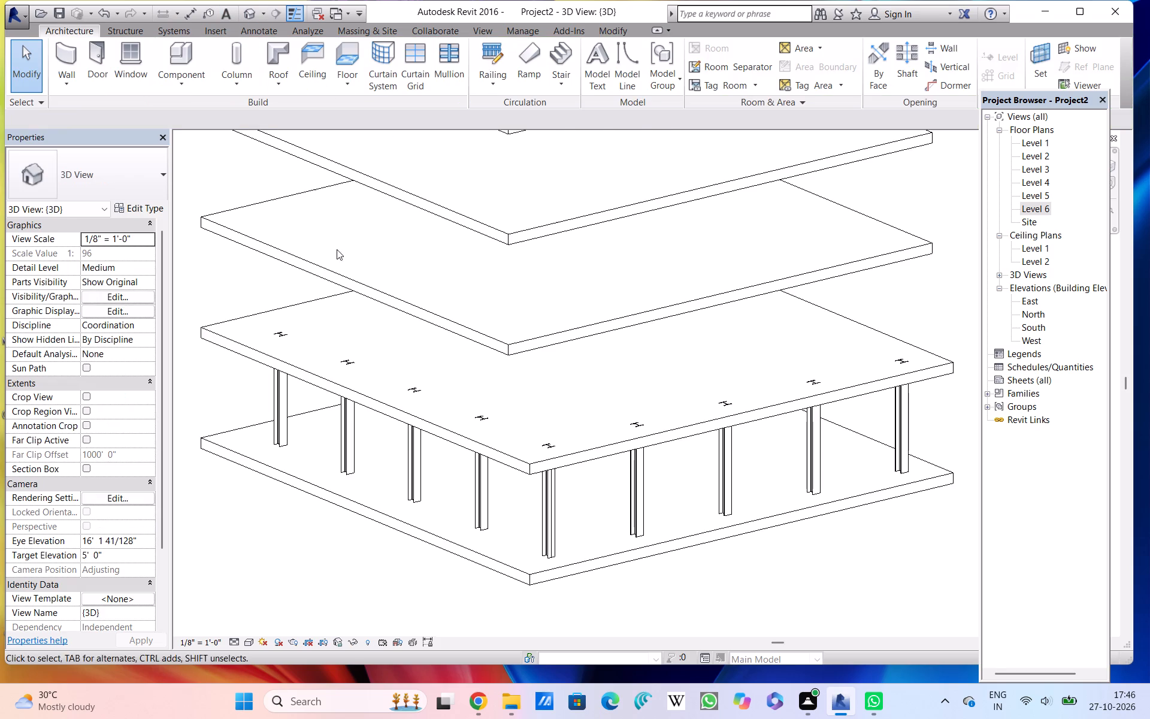
scroll(373, 306, "down", 5)
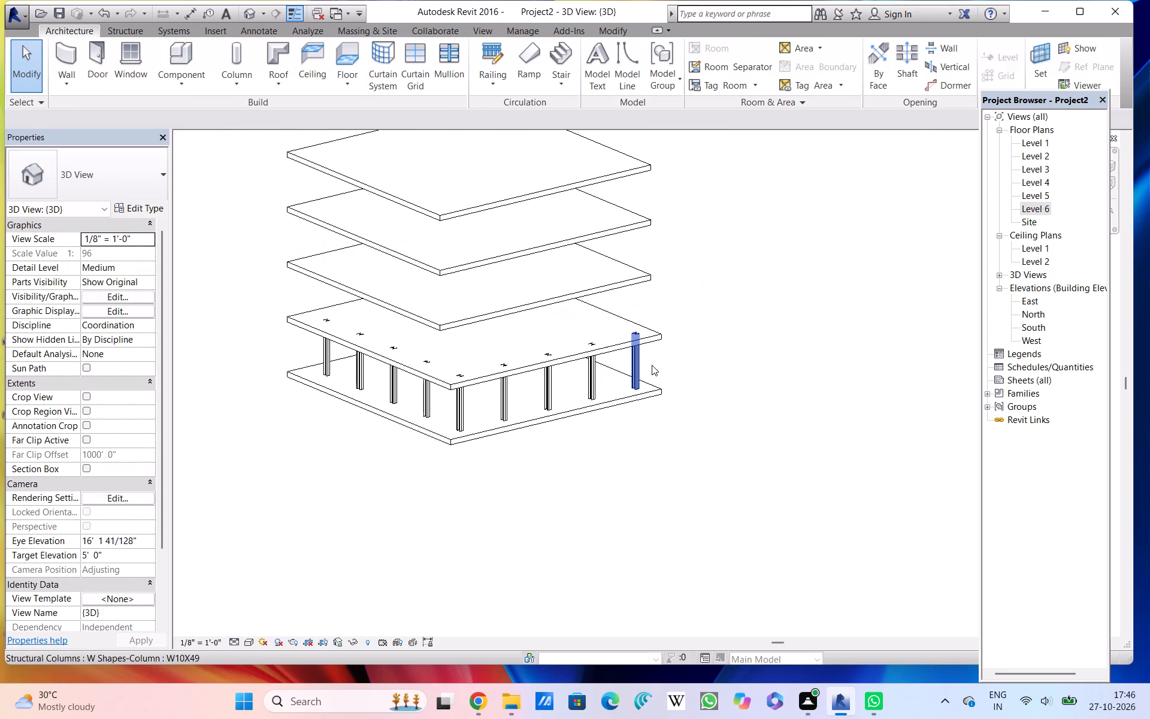
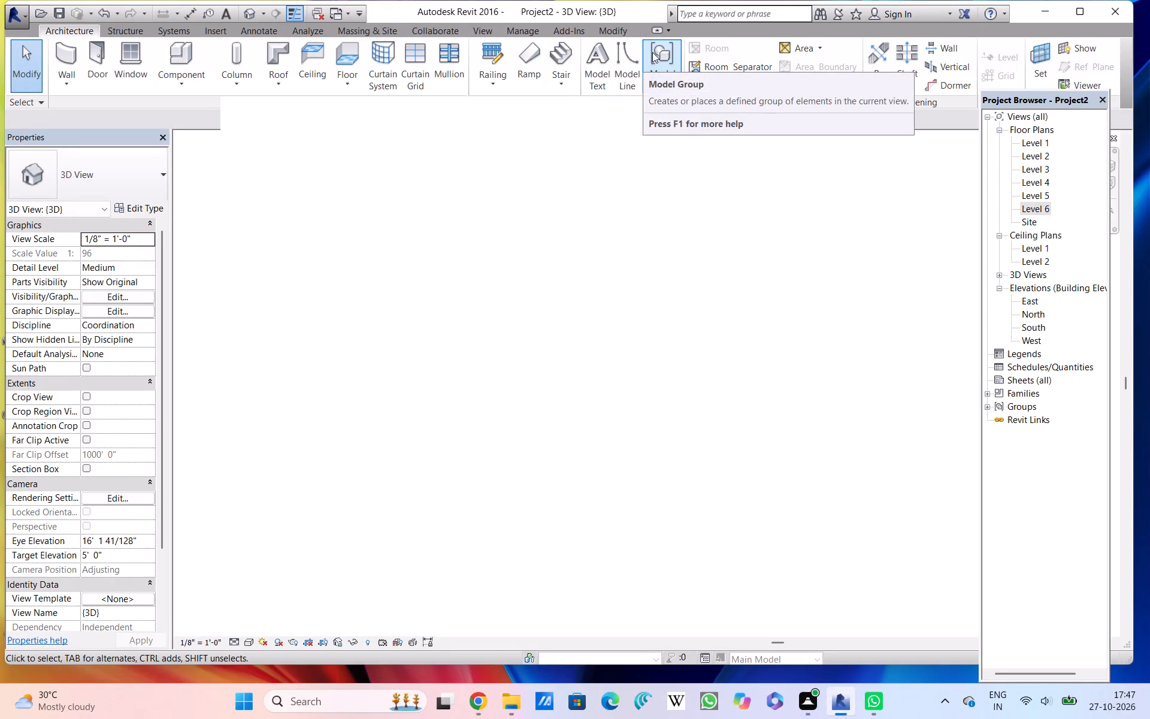
Open the Level 2 floor plan.
double_click(668, 121)
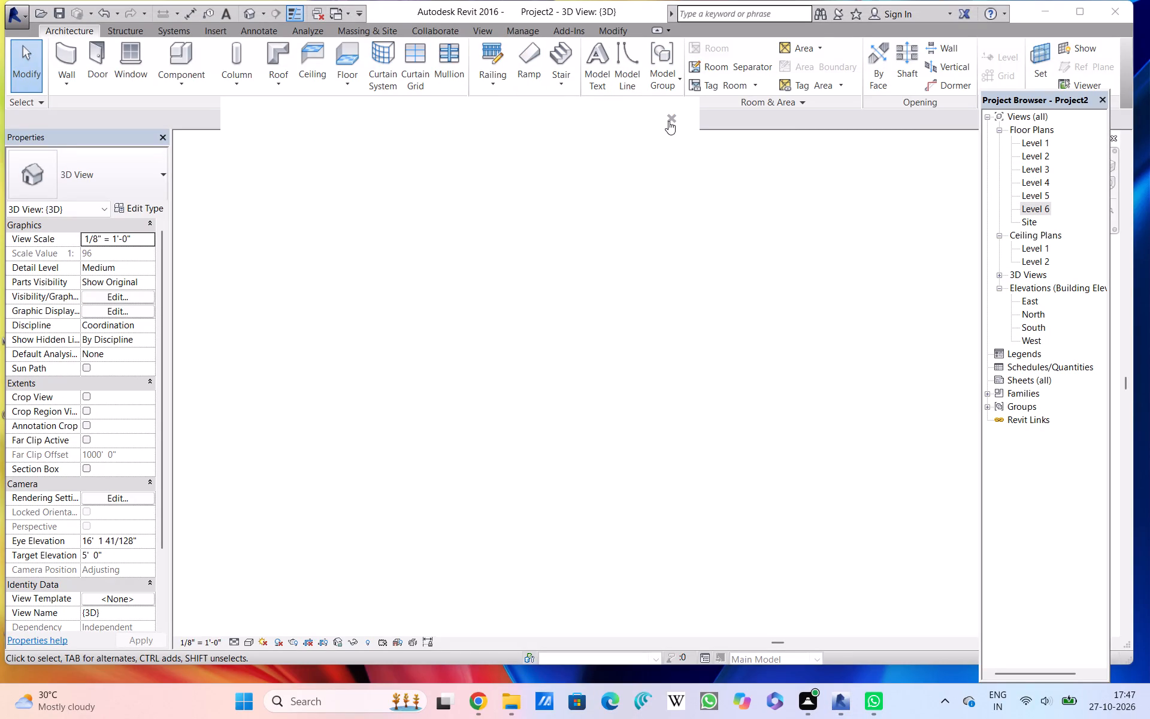
left_click(668, 121)
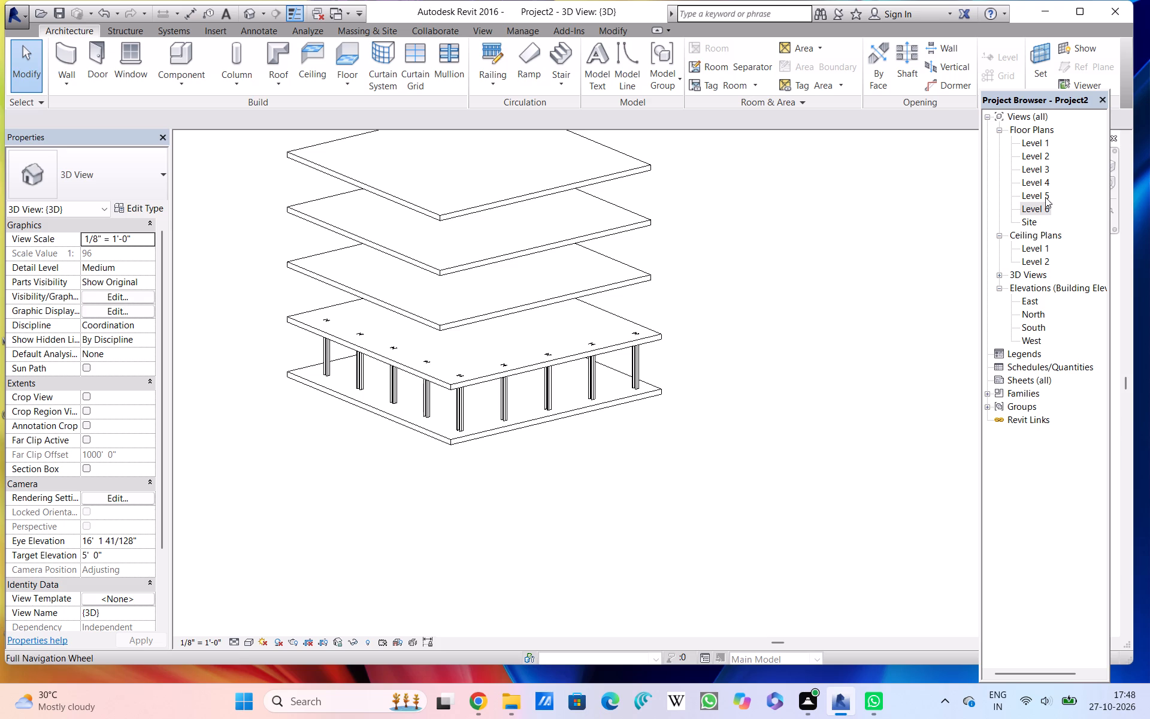
triple_click(1030, 159)
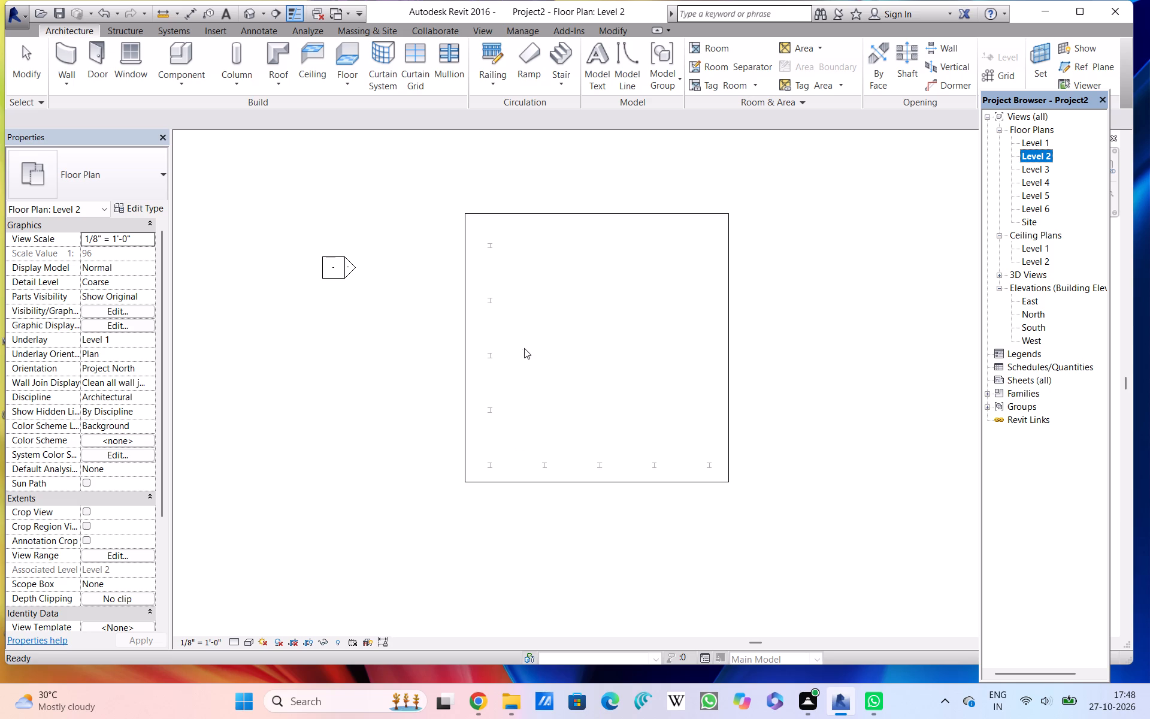
Draw a rectangle of Generic - 8" walls on Level 2, about 44' 0" by 45' 0", just inside the slab edge and around the columns.
left_click(56, 57)
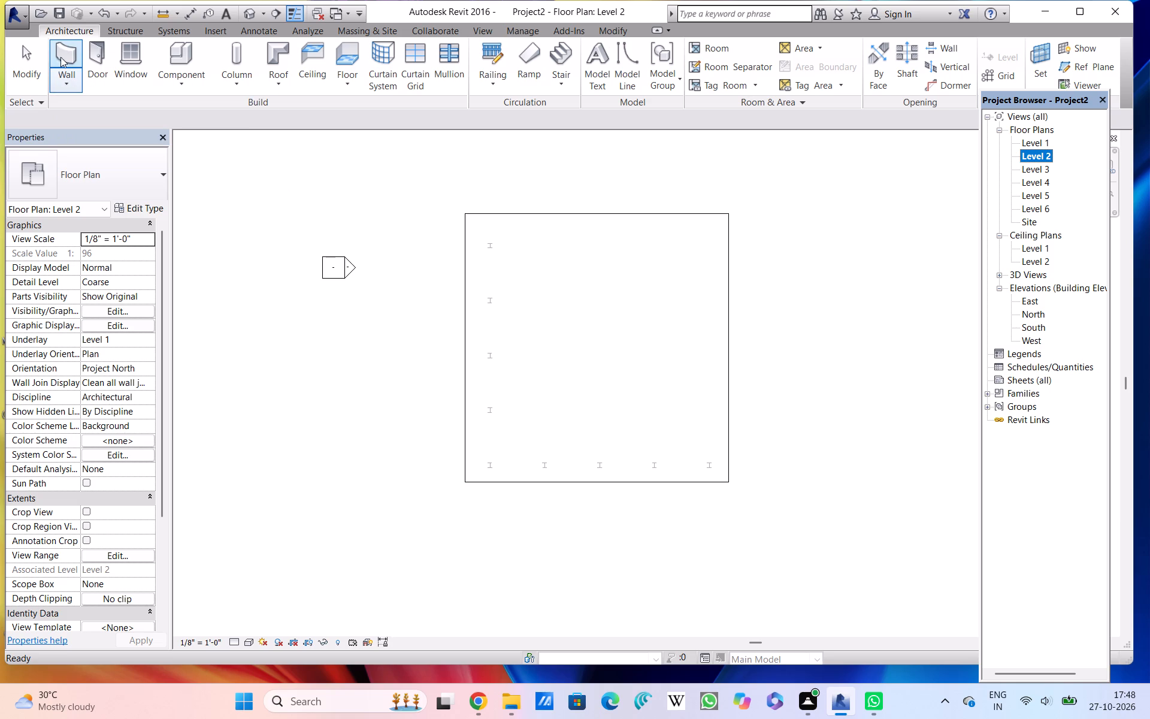
double_click(68, 57)
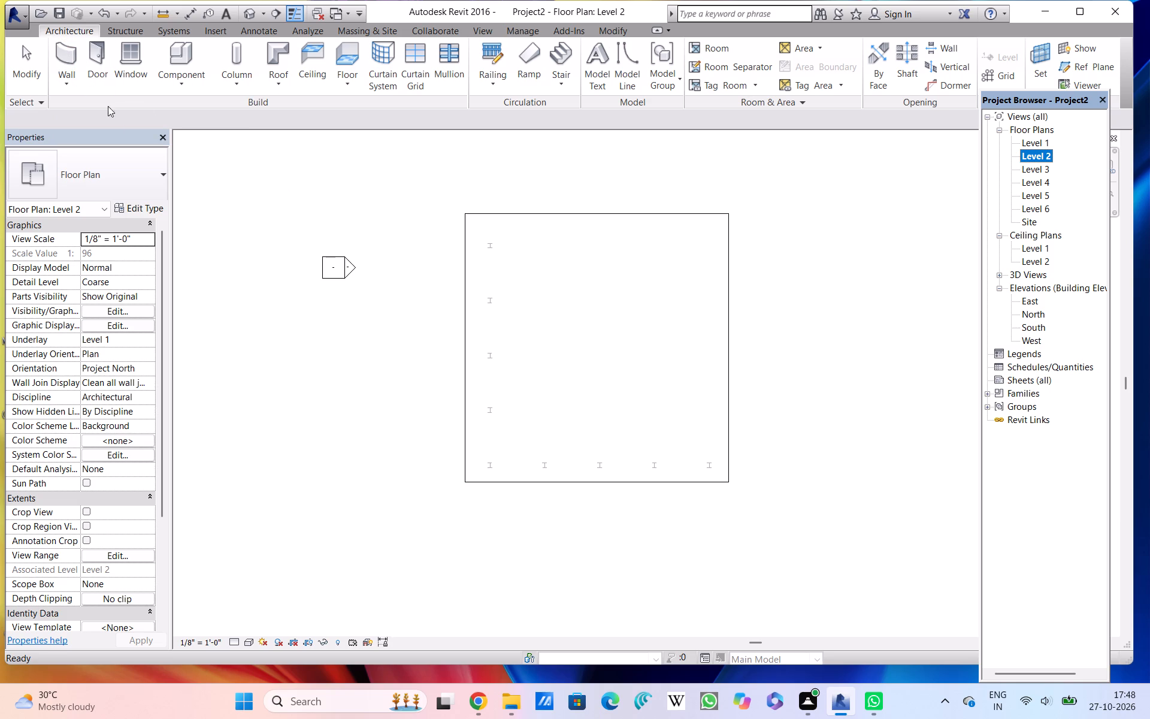
triple_click(66, 61)
right_click(66, 61)
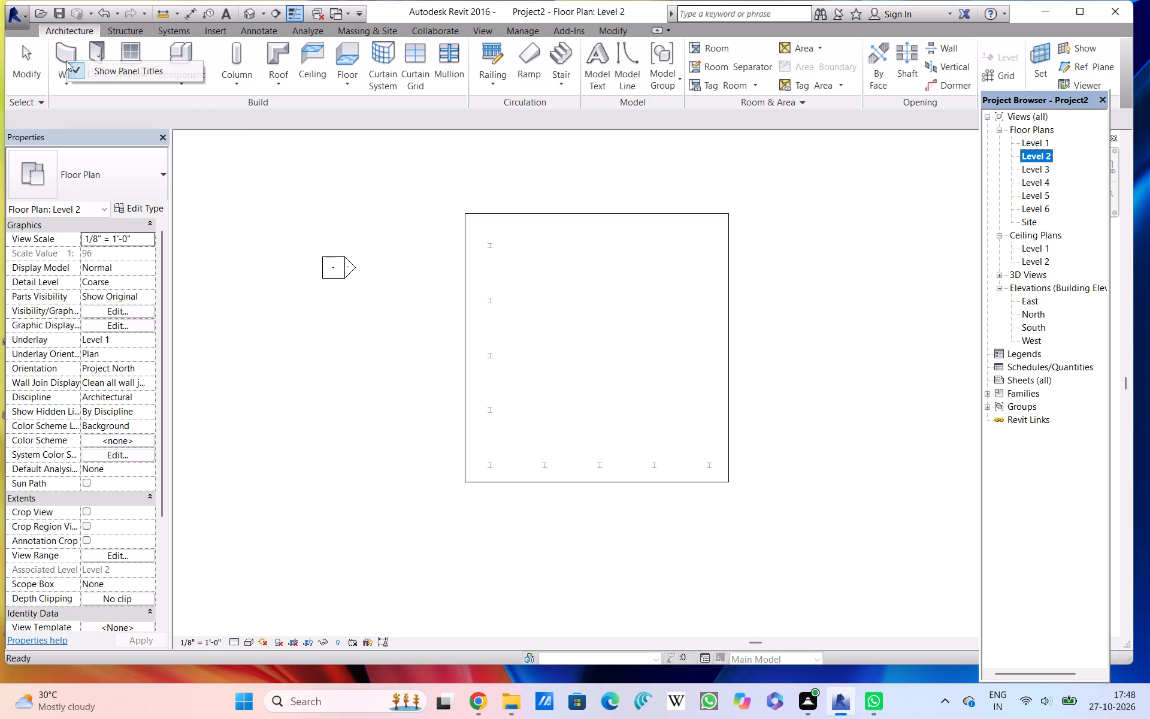
left_click(55, 59)
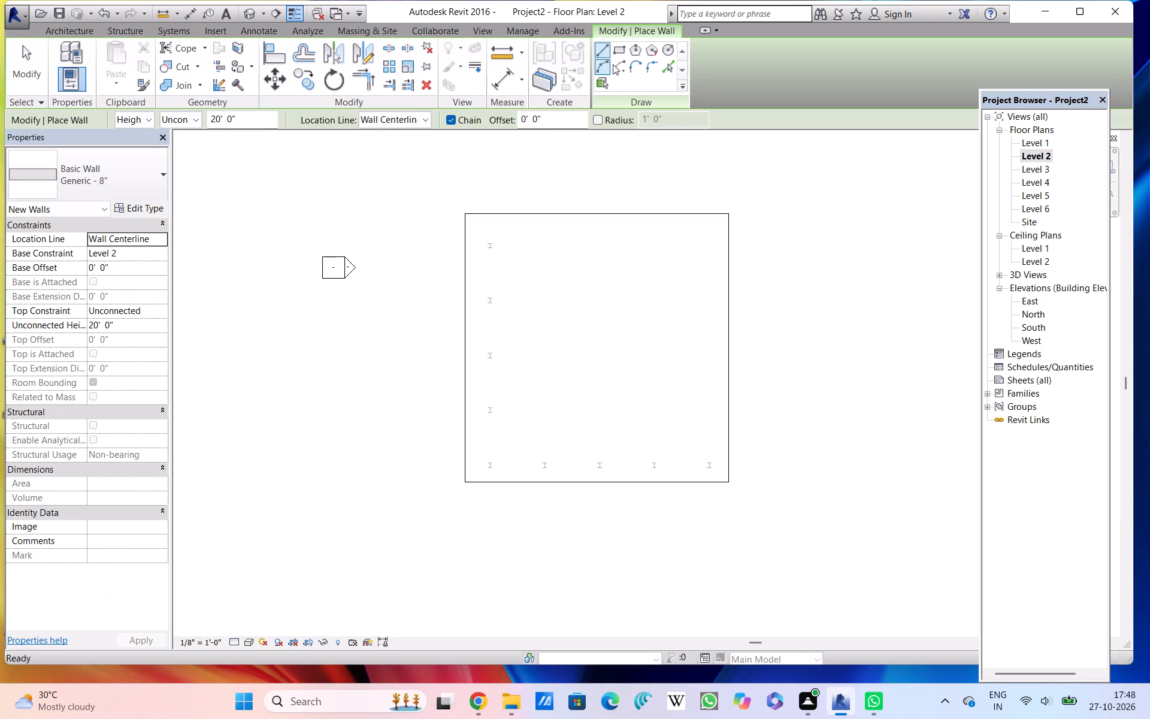
left_click(618, 50)
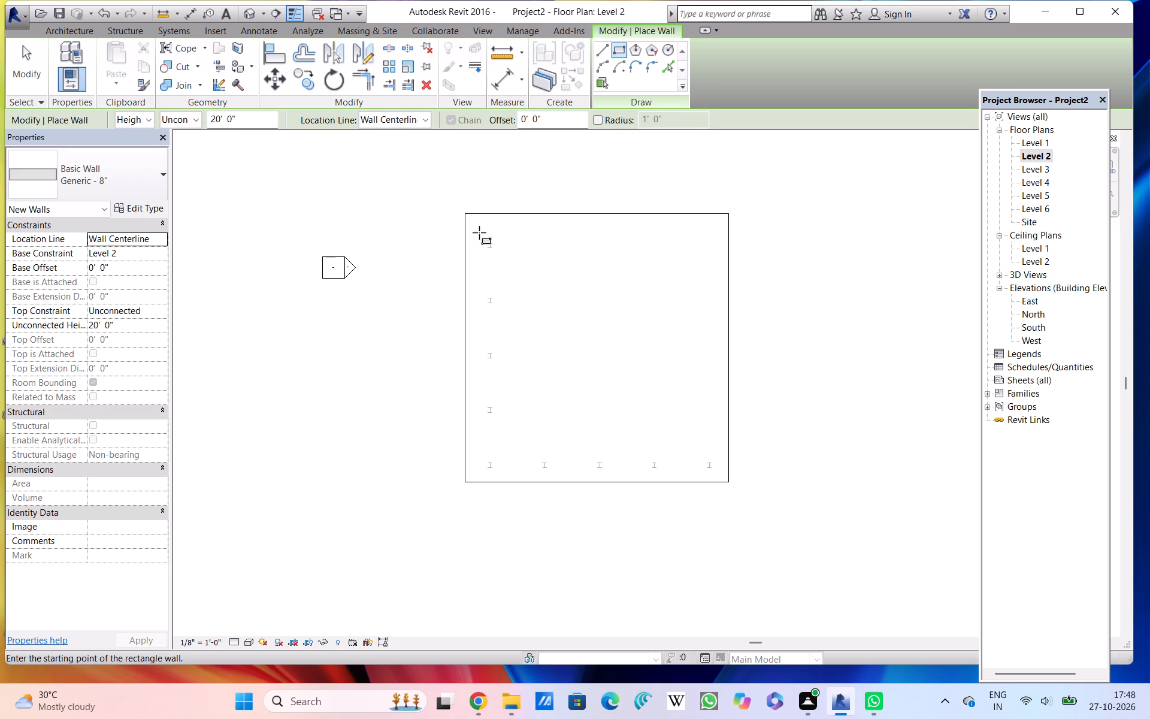
left_click(478, 227)
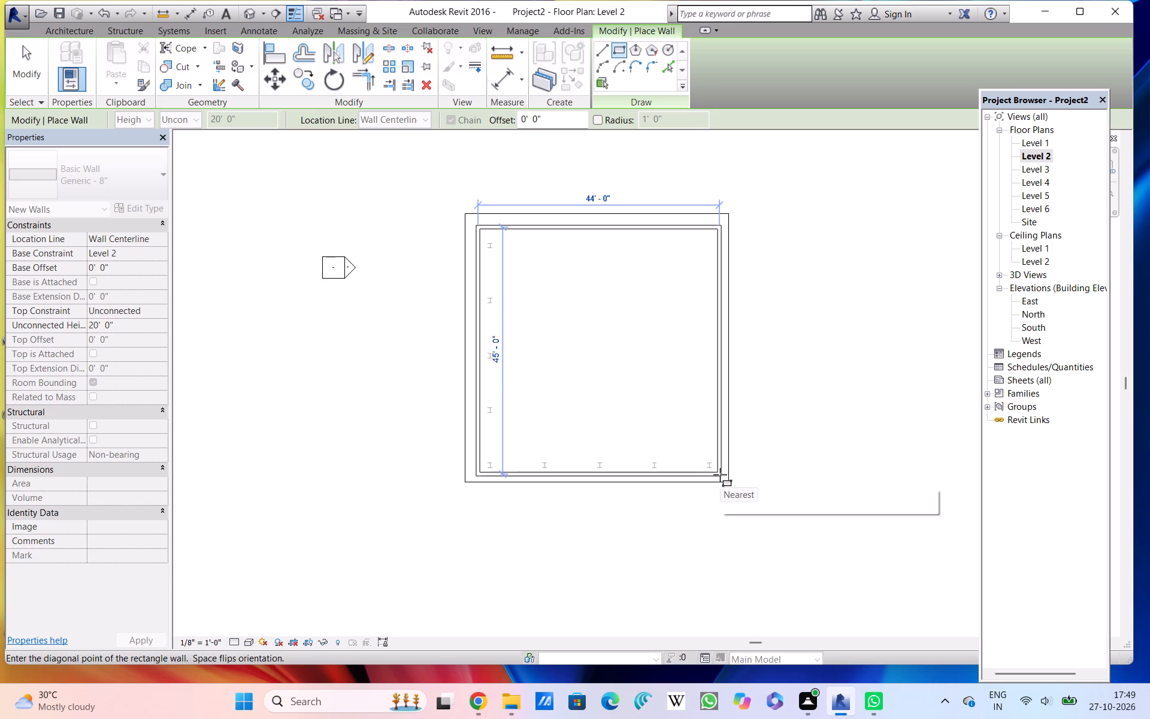
left_click(720, 475)
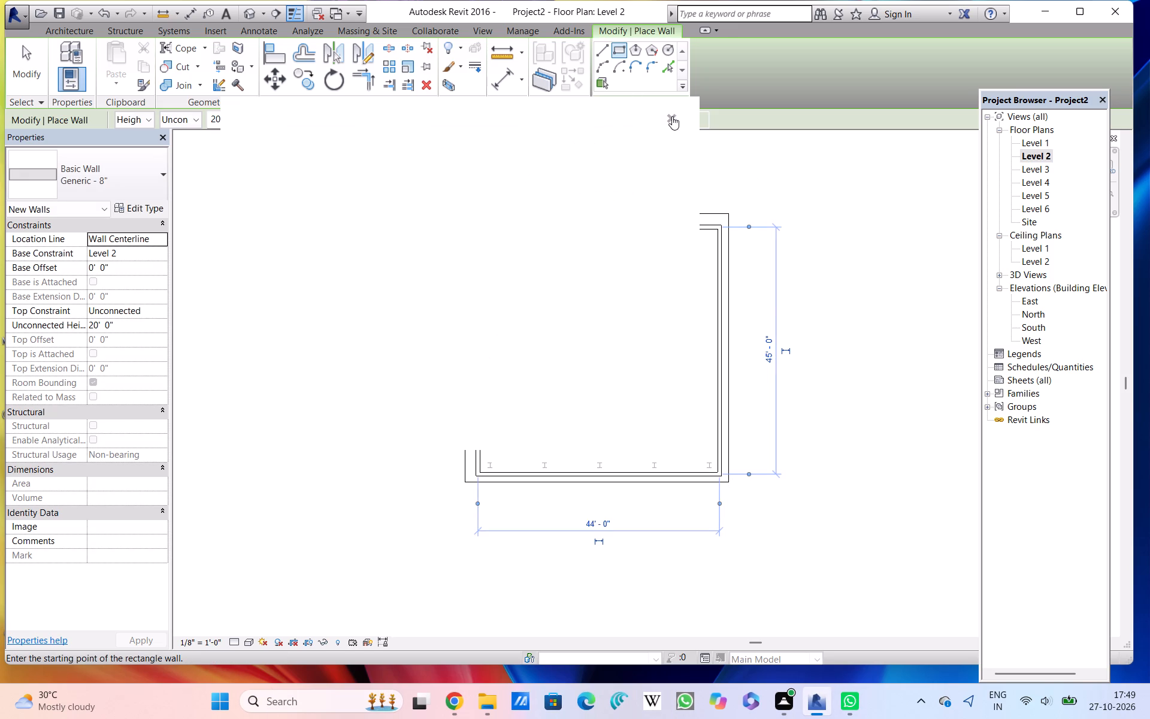
left_click(668, 117)
left_click(668, 117)
left_click(668, 117)
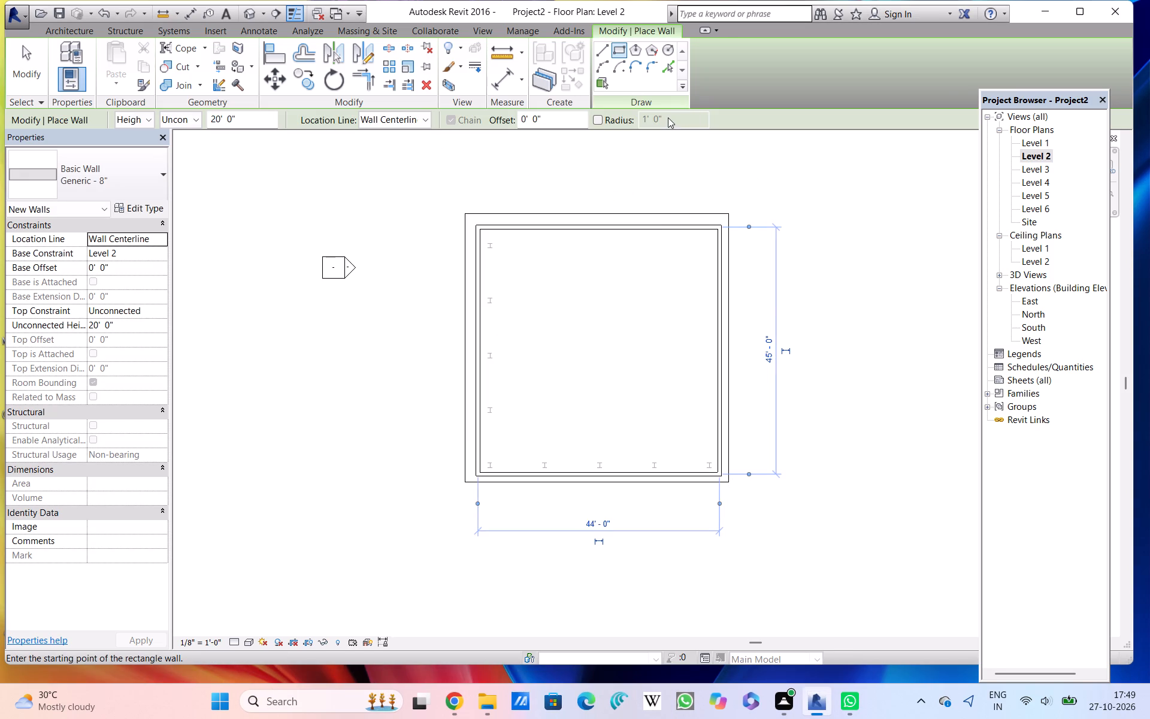
key("Escape")
key("Escape")
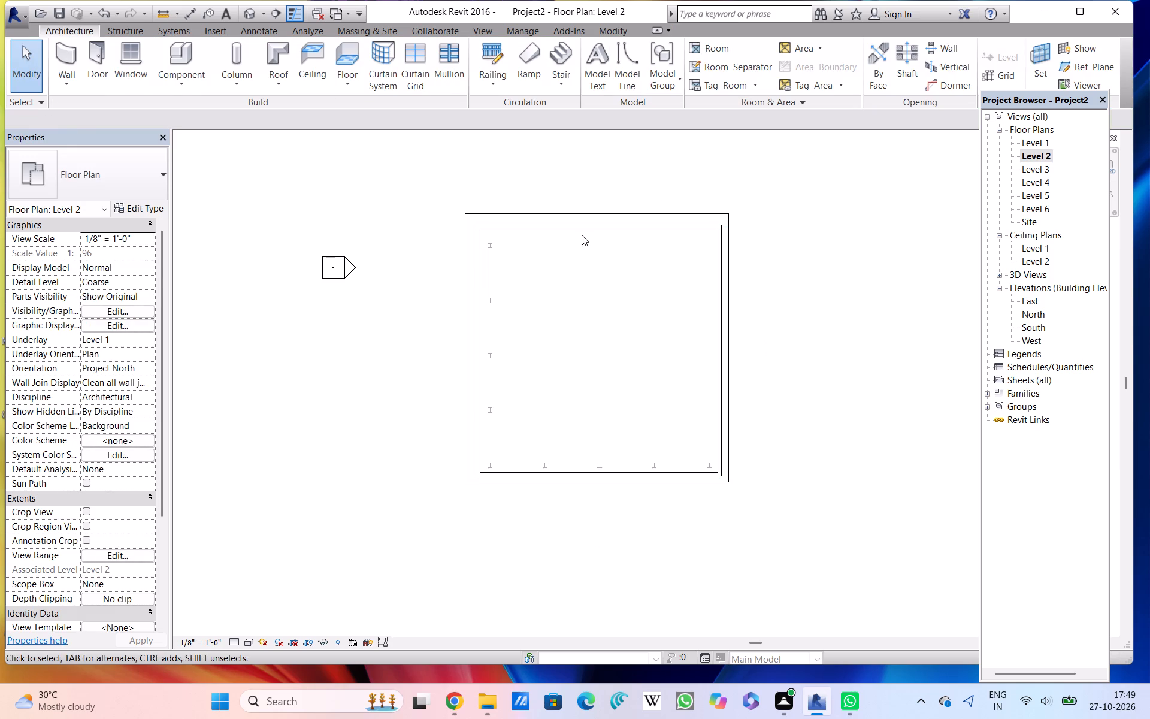
Set the unconnected height of all four new Level 2 walls to 42' 0".
left_click(580, 229)
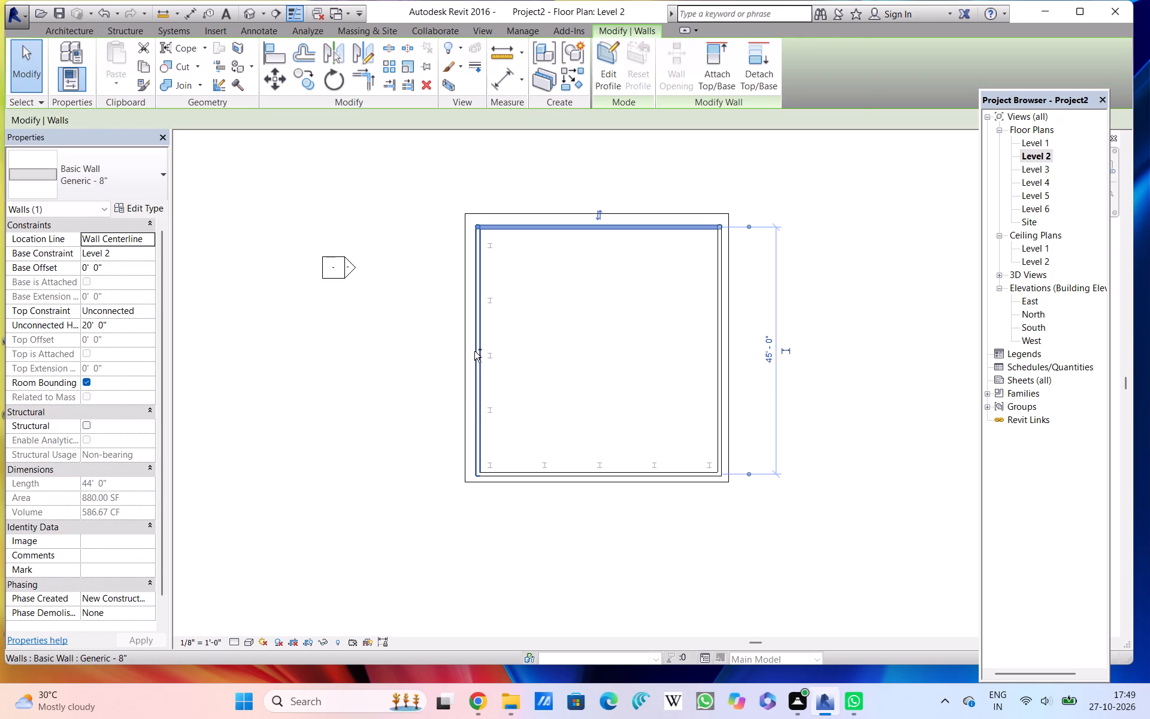
left_click(474, 351, "ctrl")
left_click(716, 327, "ctrl")
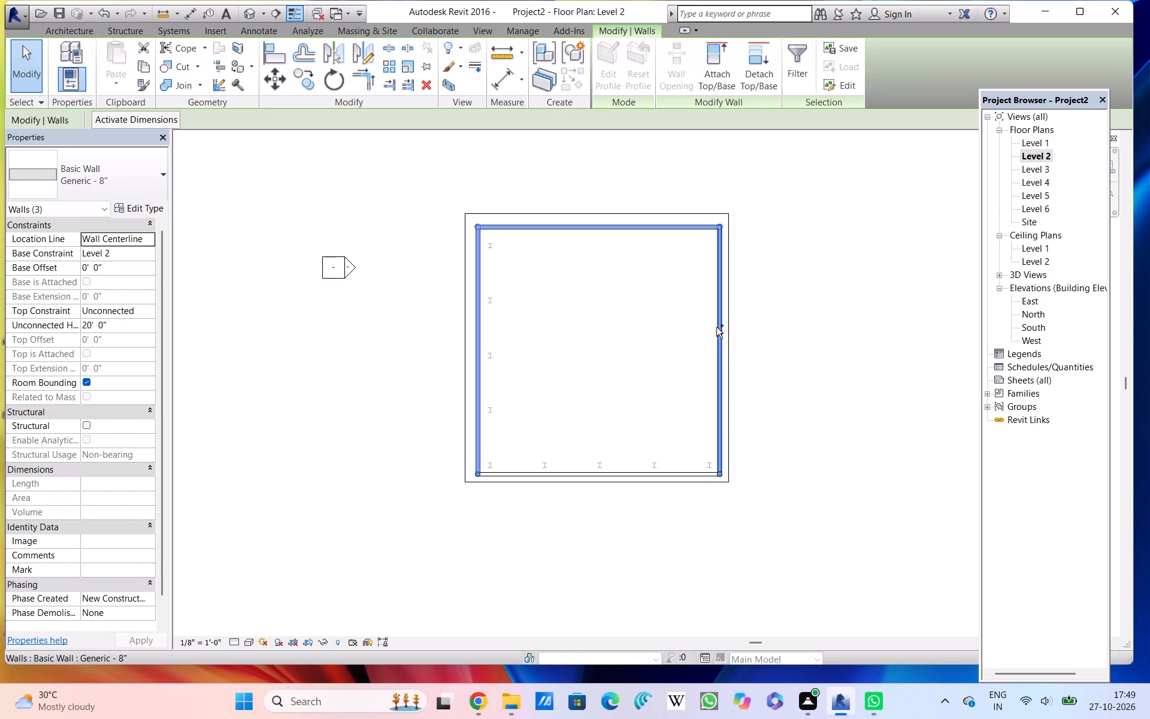
left_click(631, 470, "ctrl")
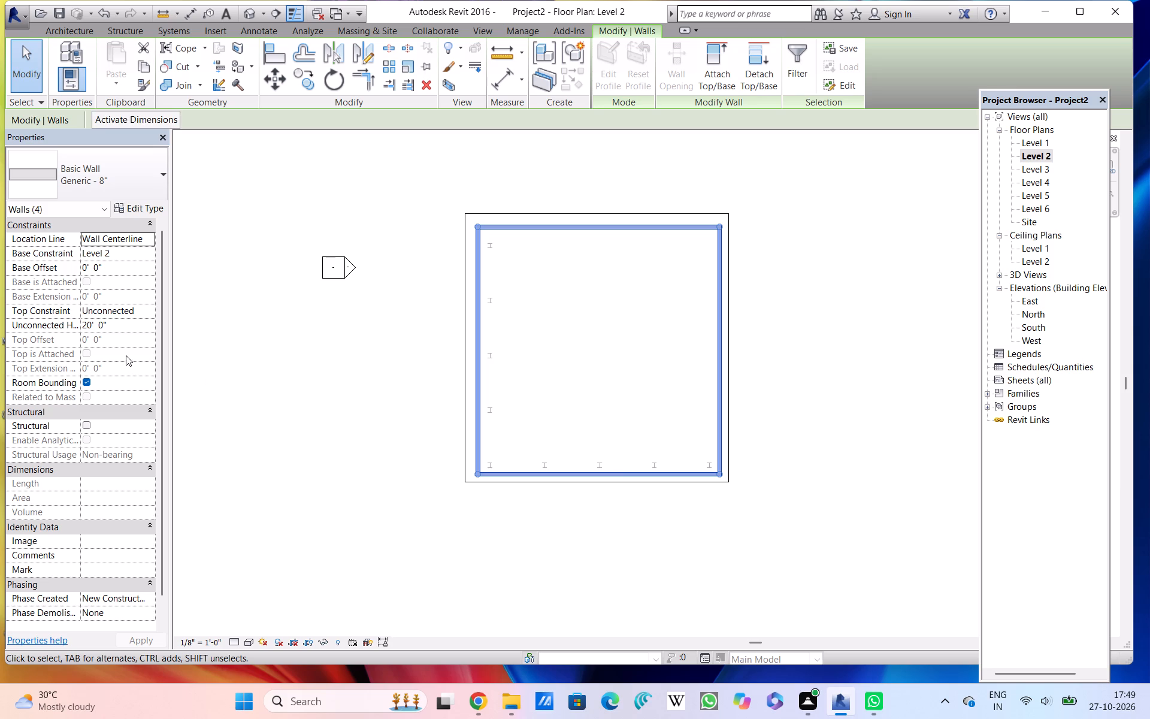
left_click(117, 325)
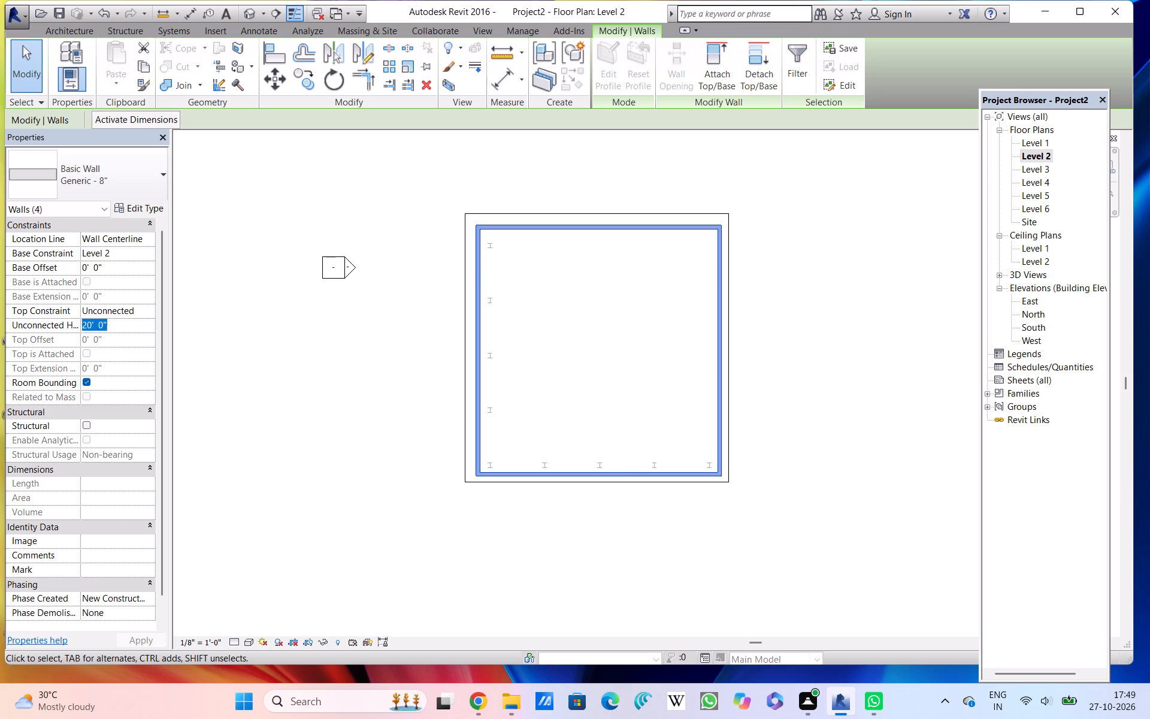
key("BackSpace")
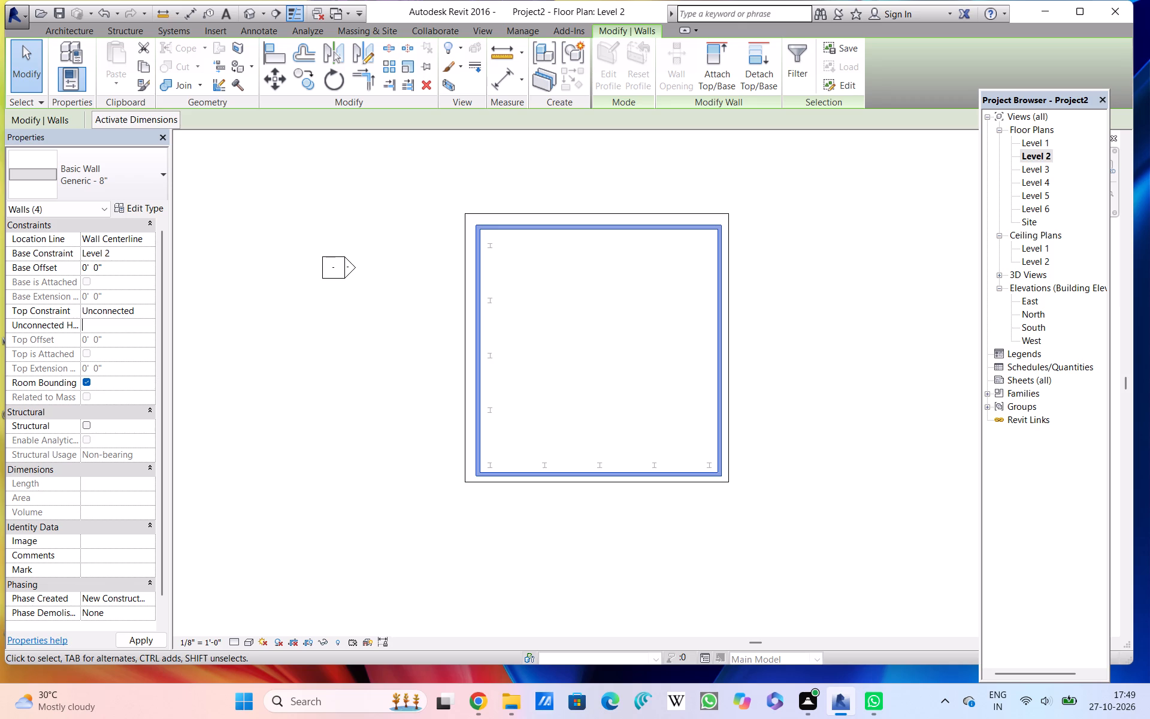
type("42")
key("apostrophe")
key("Return")
double_click(271, 315)
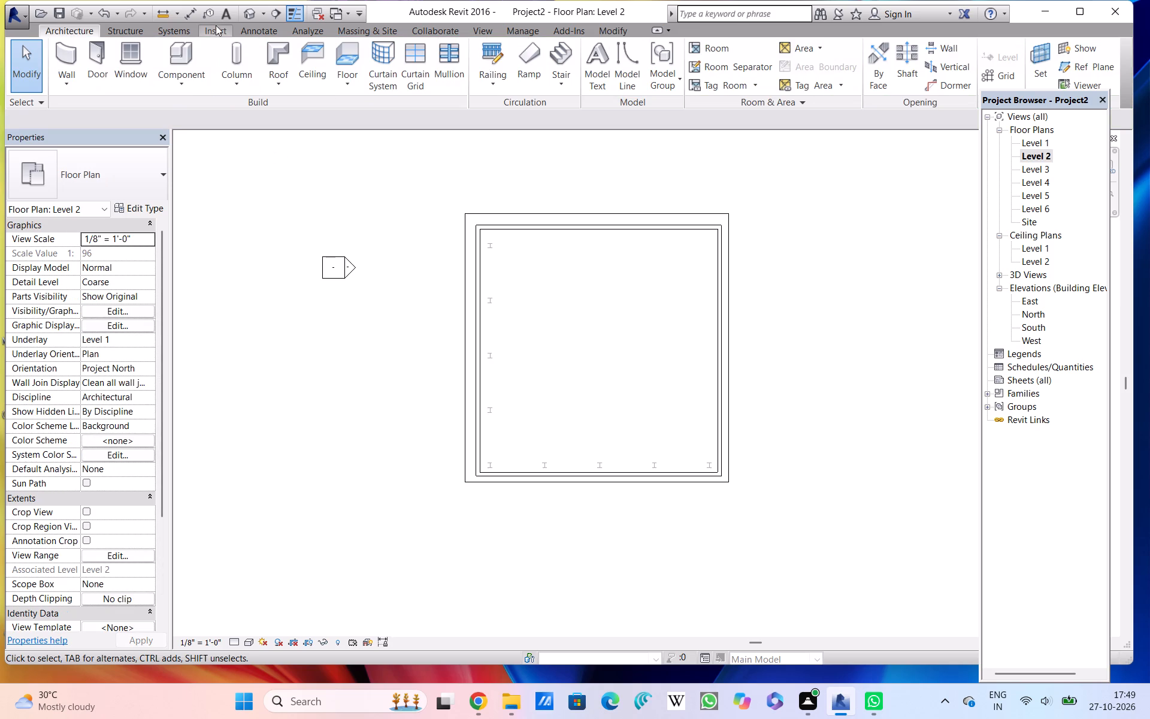
Open the default 3D view to examine the new walls against the stacked floor slabs and ground-level columns.
left_click(252, 11)
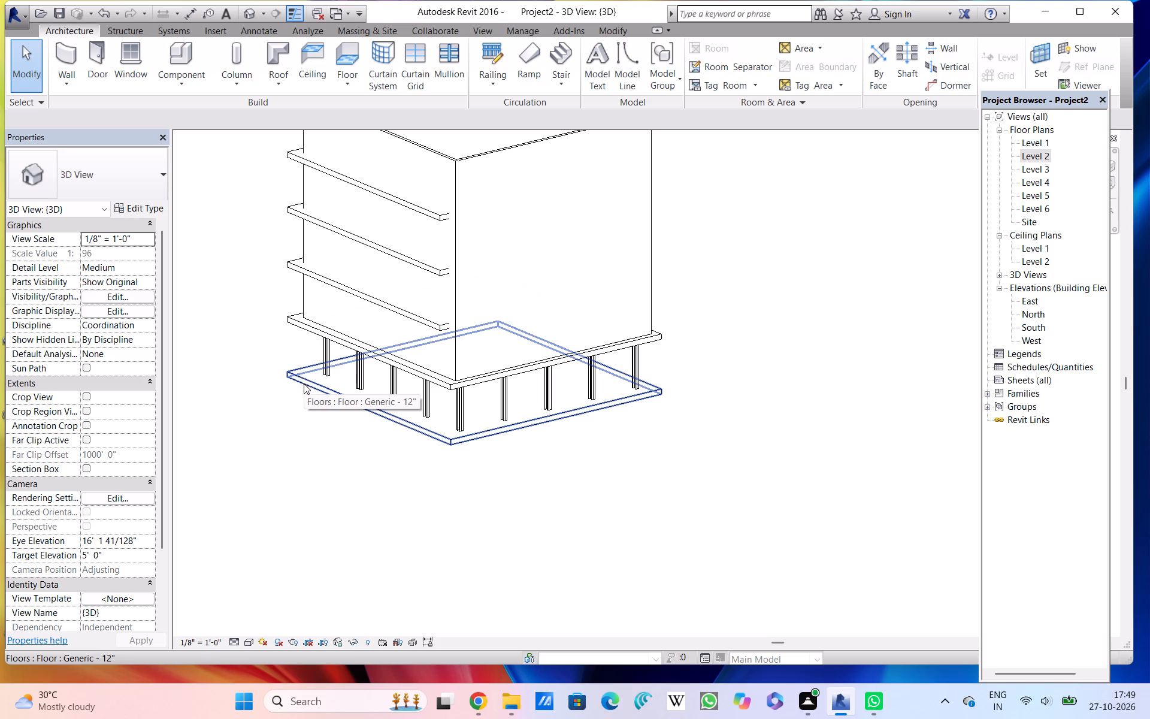
middle_click_drag(304, 383, 553, 400, "shift")
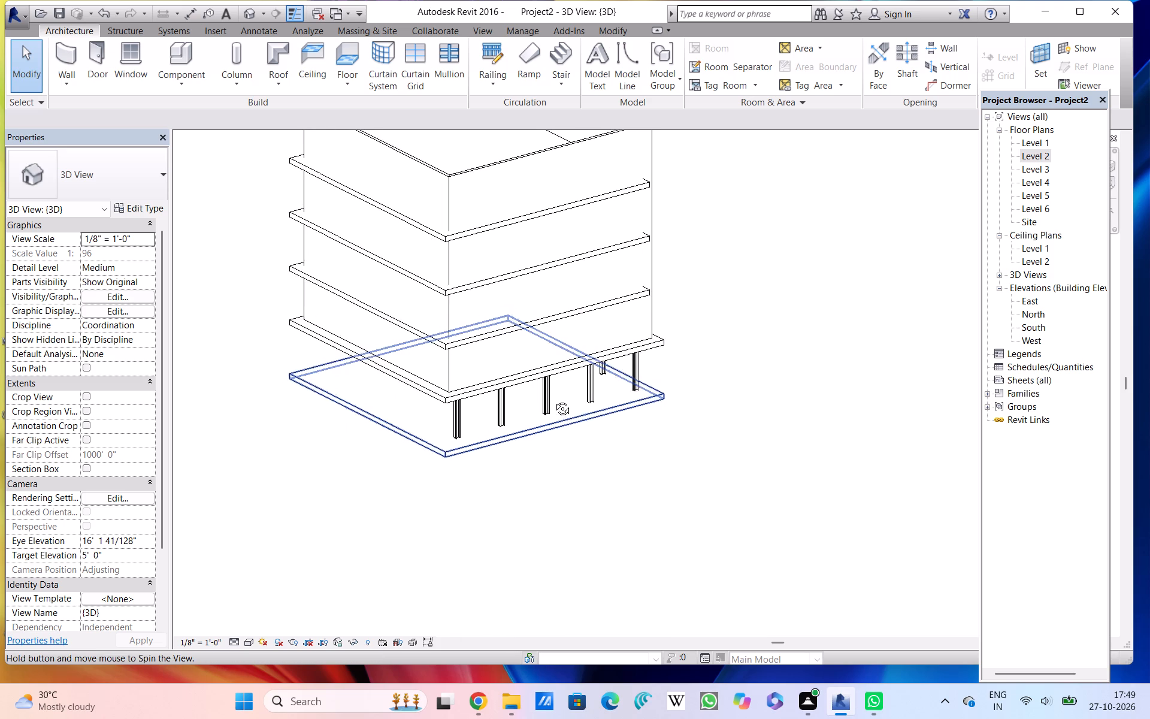
middle_click_drag(553, 400, 585, 375, "shift")
scroll(564, 339, "up", 1)
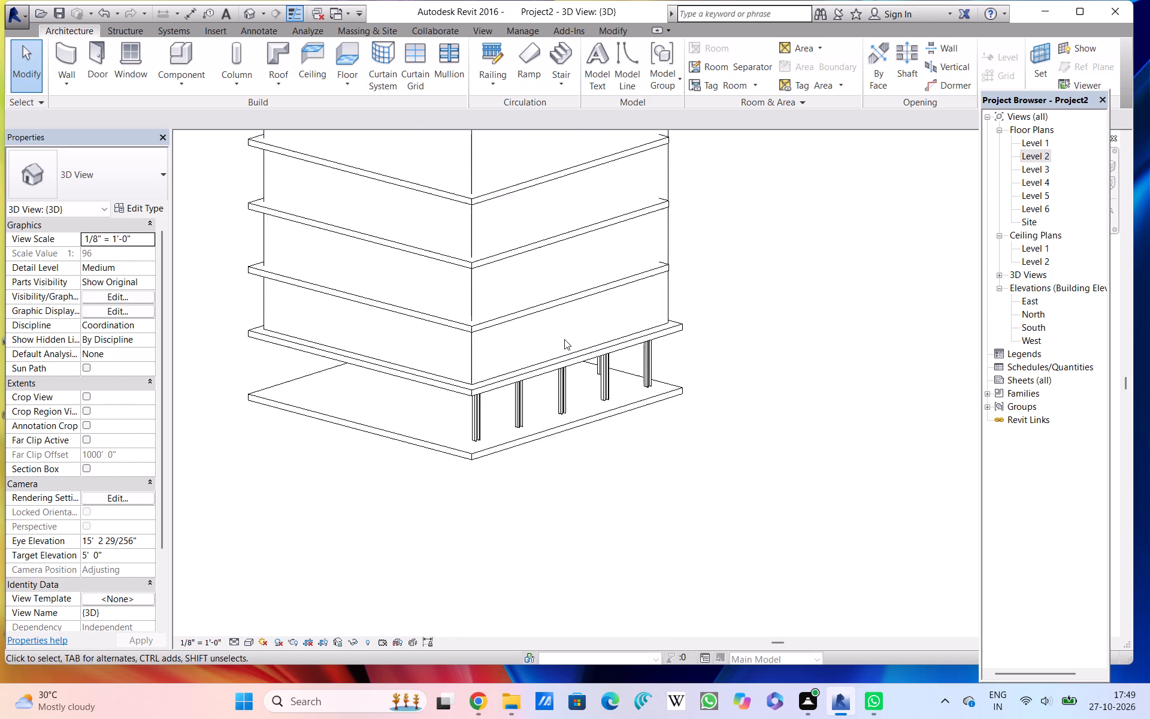
scroll(564, 339, "up", 2)
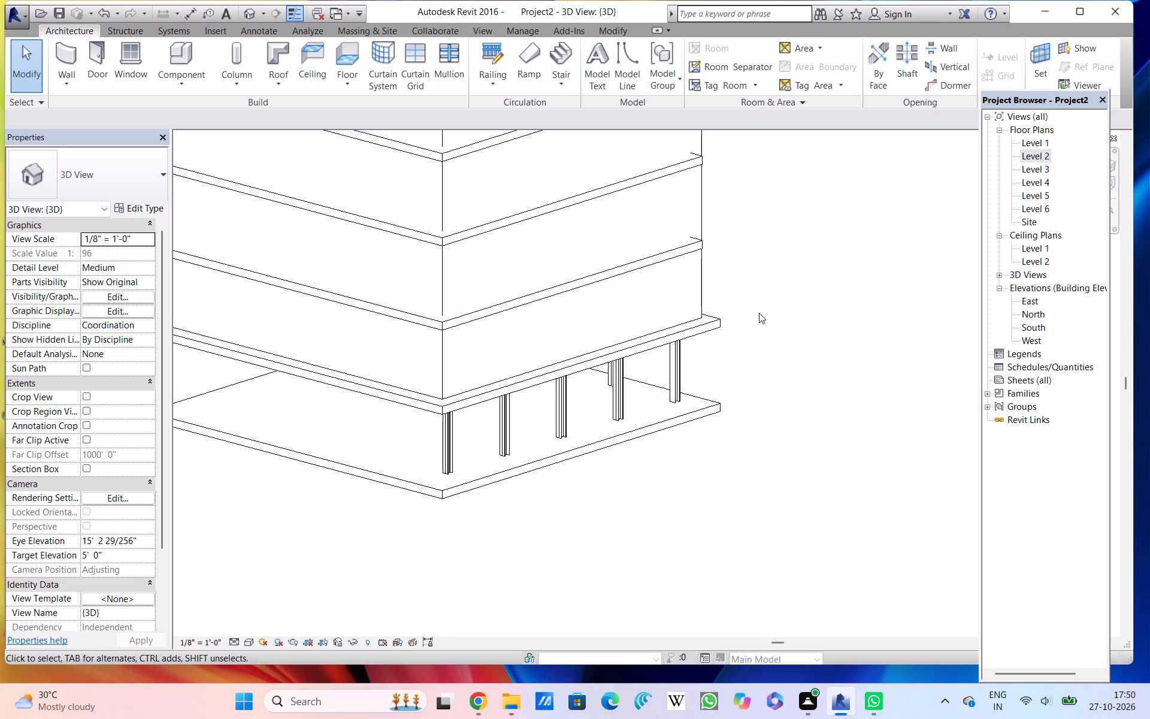
Set the structure layer thickness of the Level 2 slab's Generic - 12" floor type to 3' 0".
left_click(528, 379)
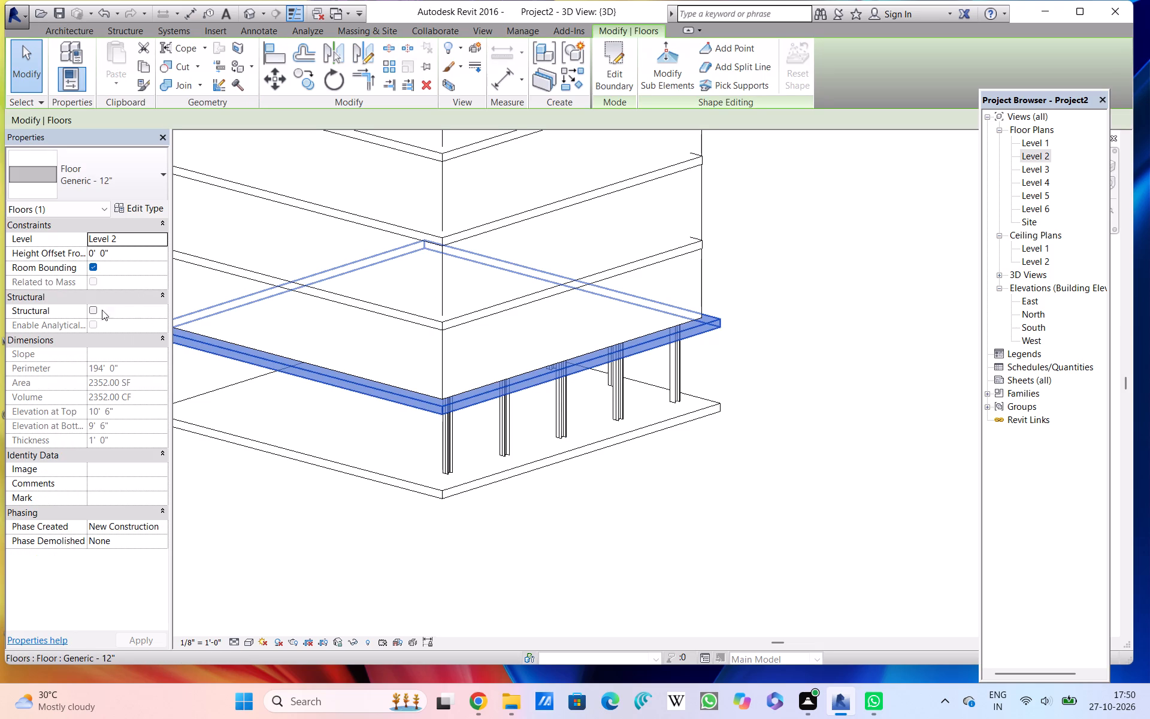
left_click(131, 204)
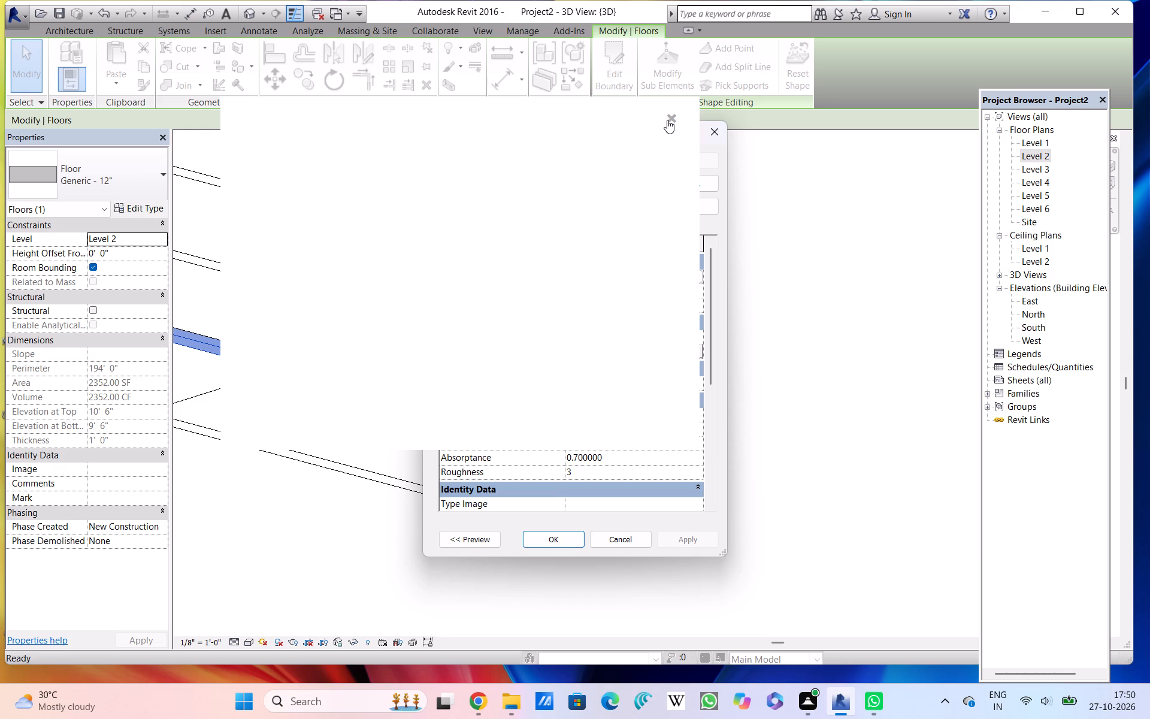
left_click(667, 120)
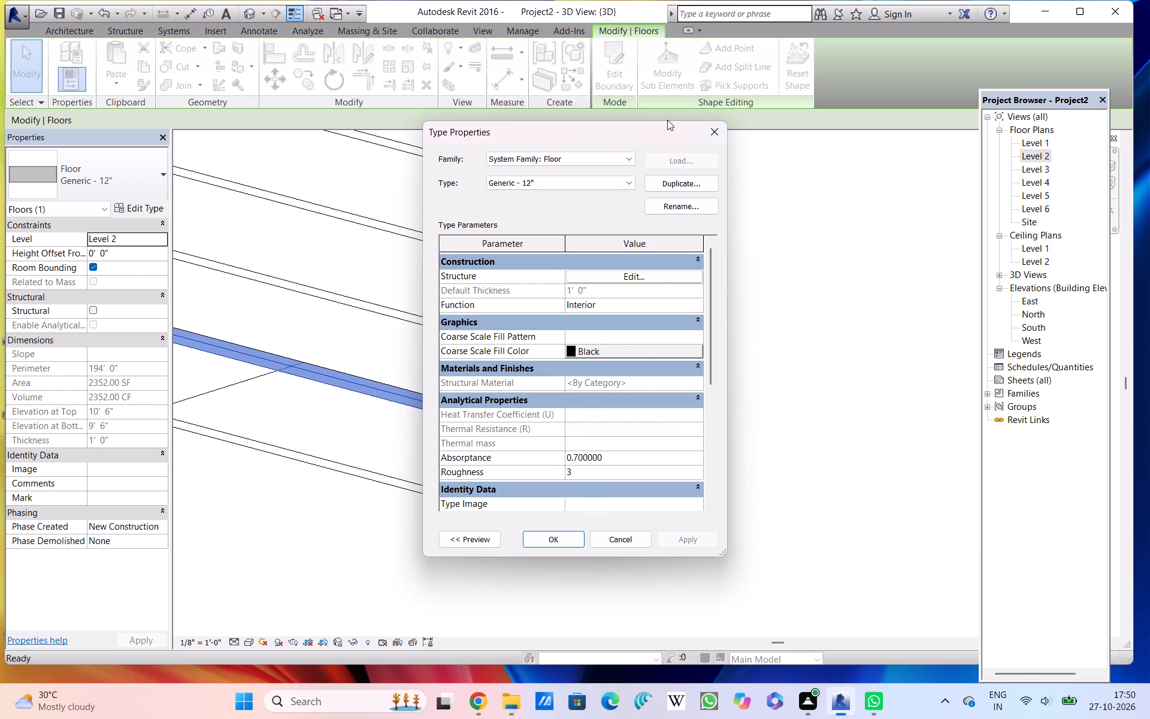
double_click(631, 276)
left_click(572, 284)
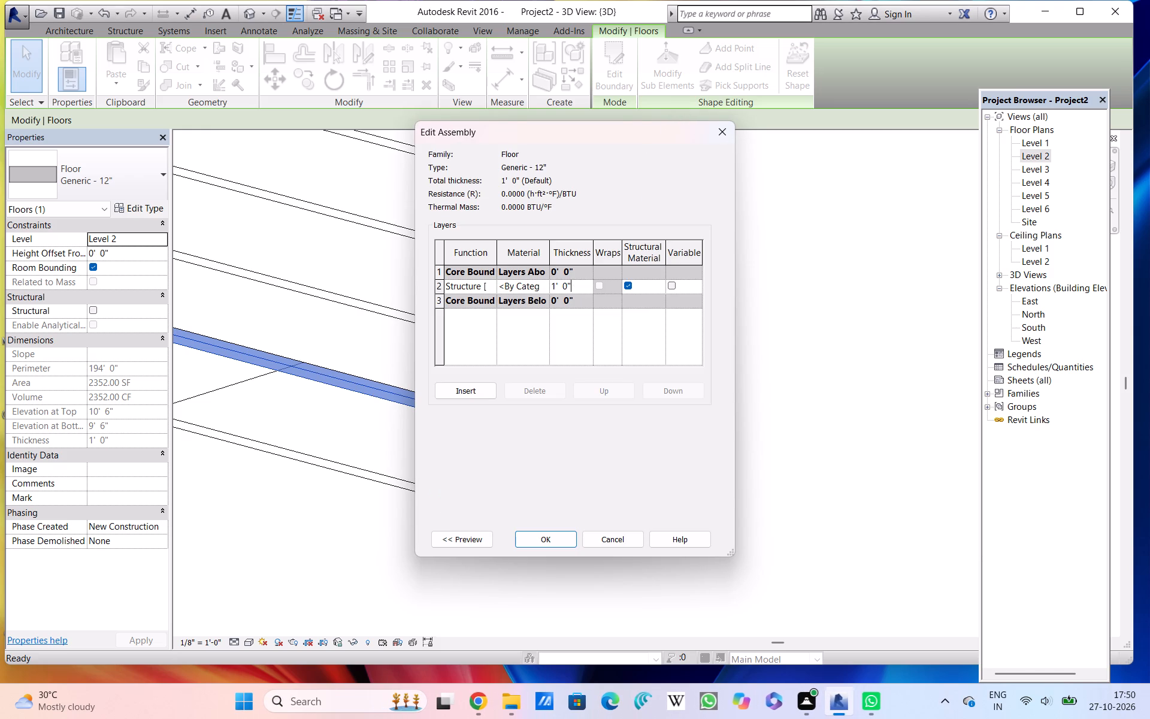
left_click_drag(572, 284, 527, 282)
key("BackSpace")
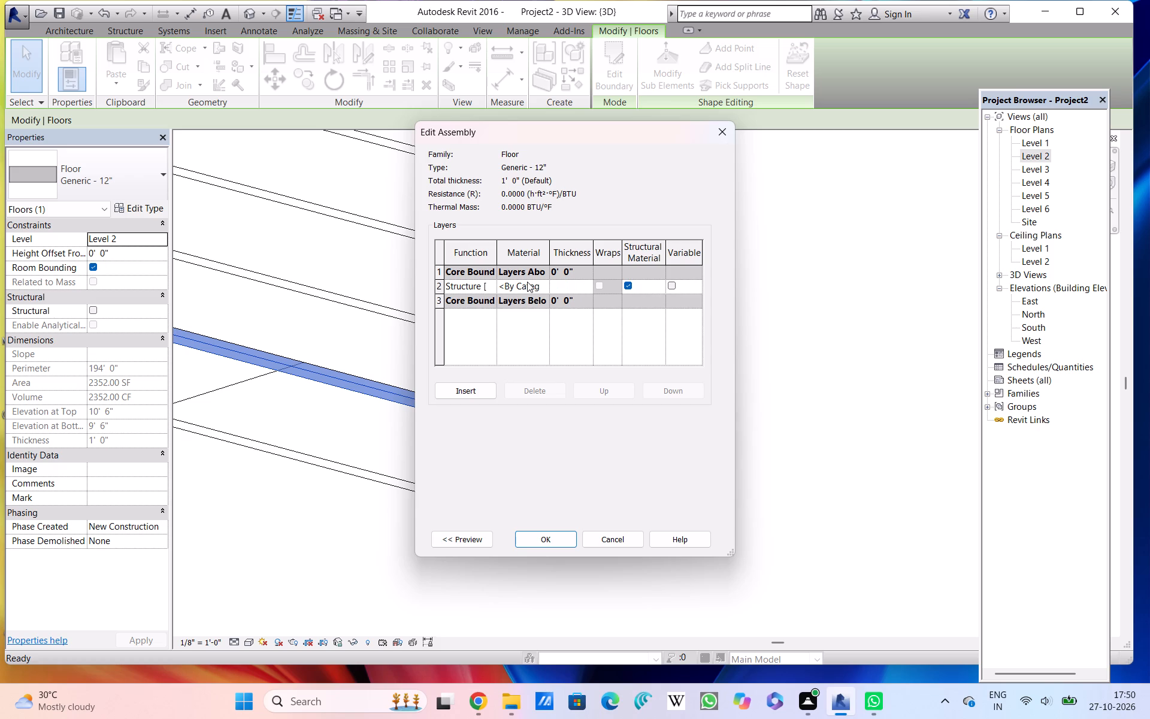
type("3'")
key("Return")
double_click(549, 536)
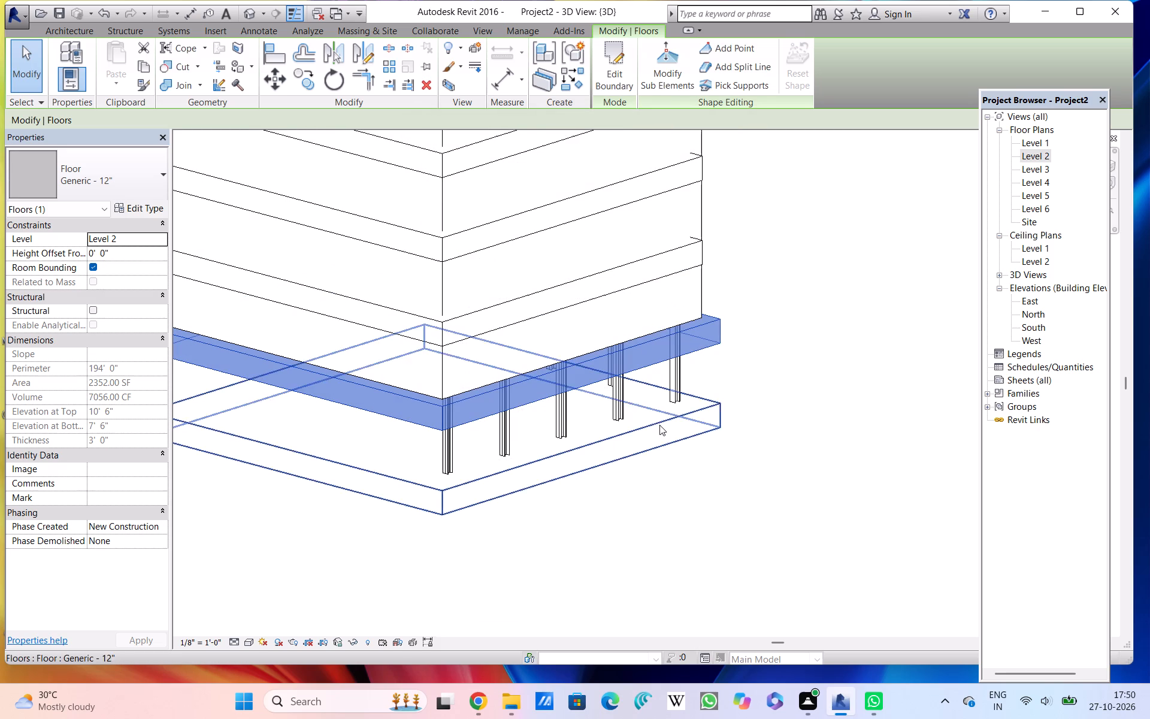
double_click(786, 364)
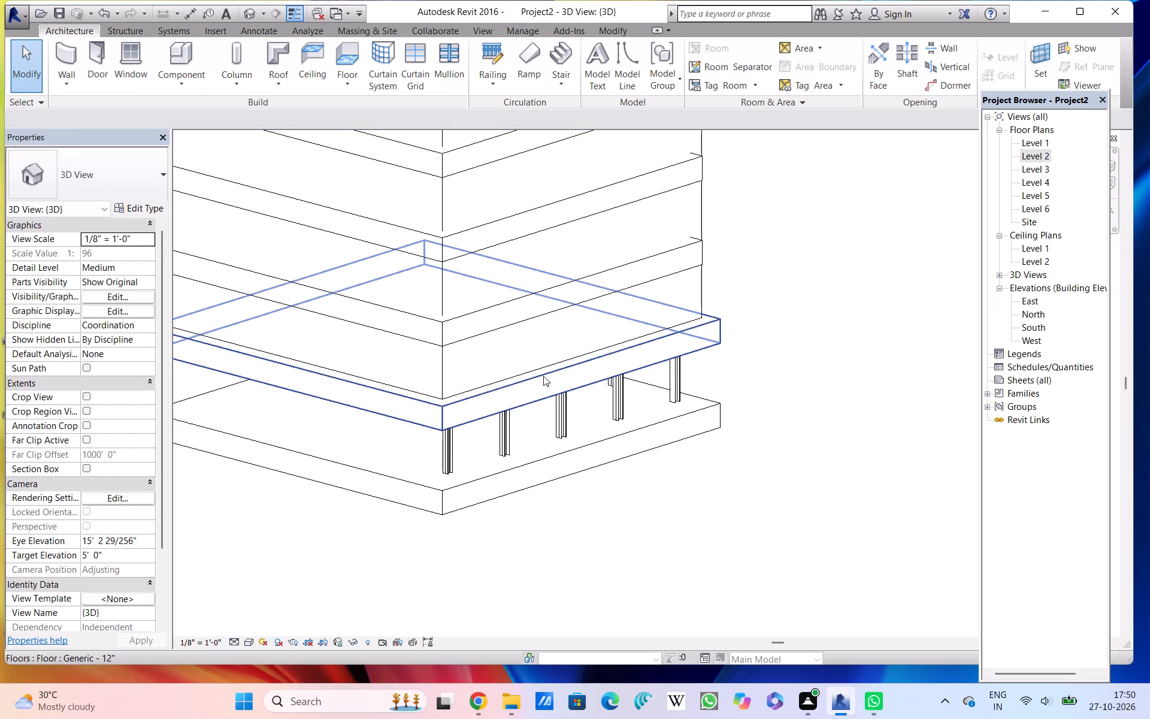
scroll(474, 331, "down", 2)
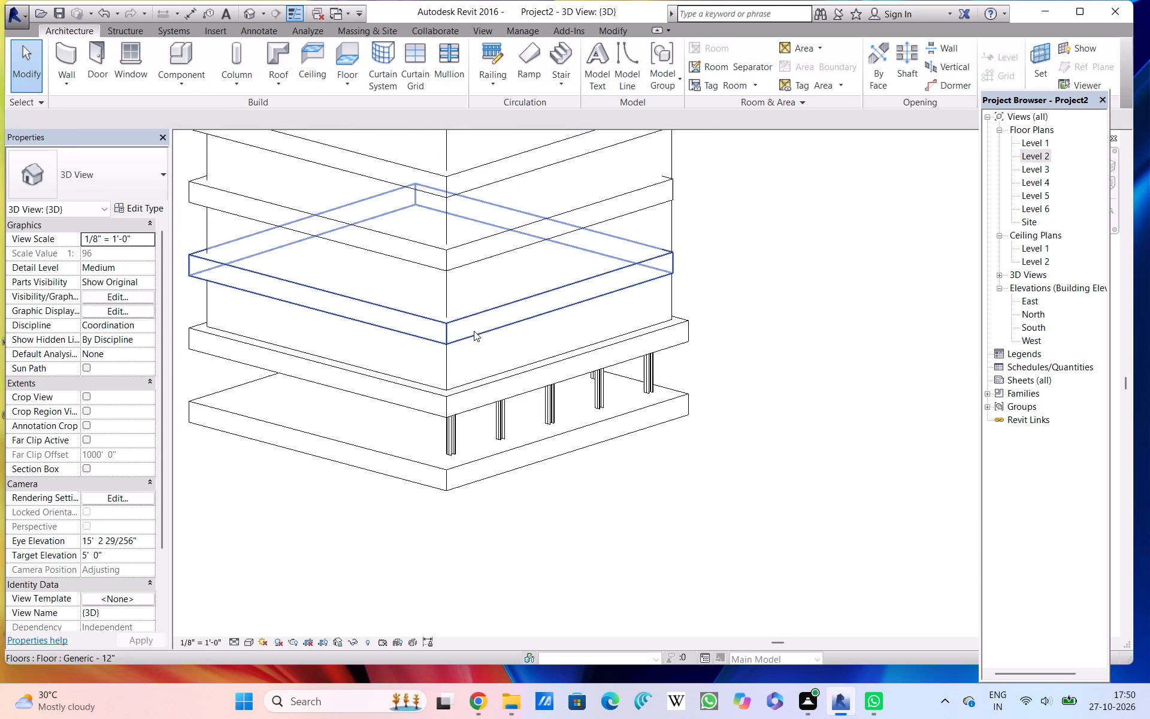
scroll(474, 331, "down", 2)
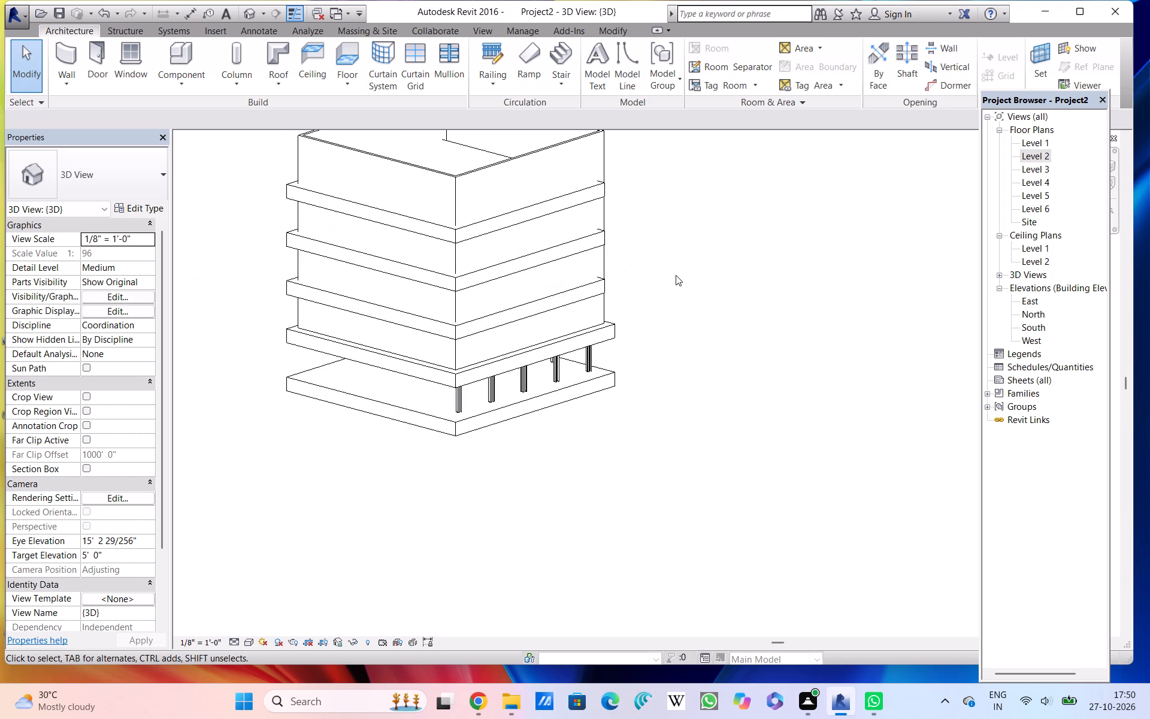
Draw three chained Generic - 8" walls on Level 2's south side, about 1' 6", 27' 8" and 1' 6" long, between slab edge and slab corner.
scroll(676, 275, "up", 2)
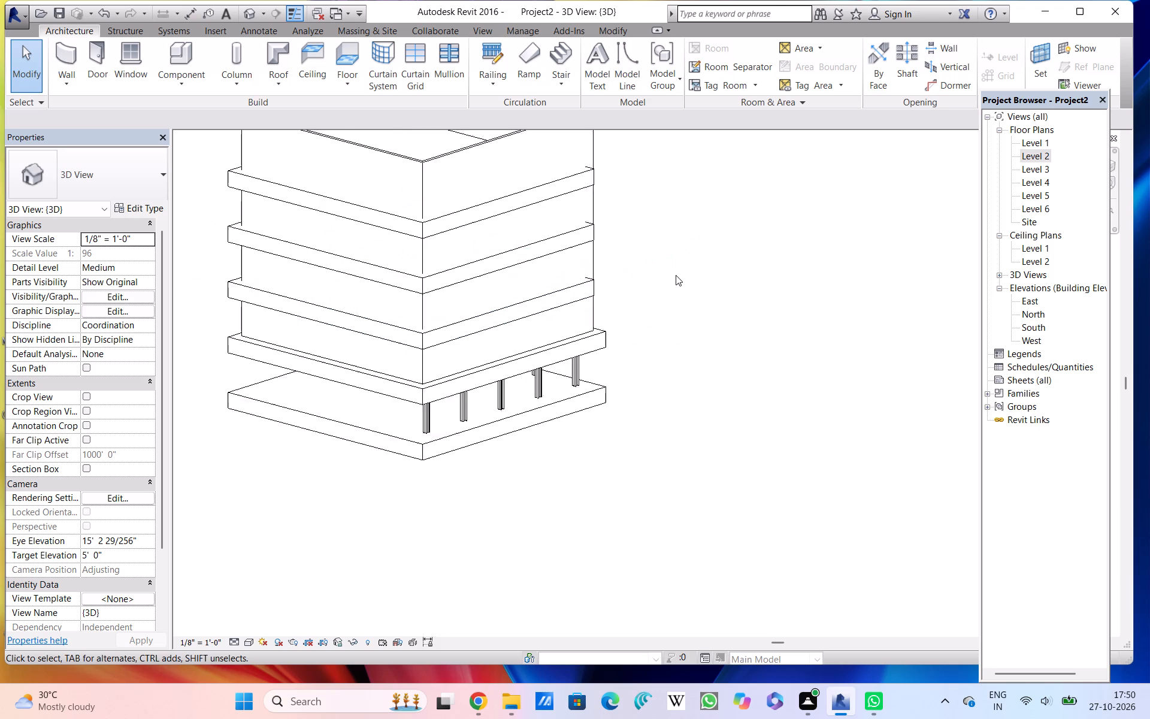
scroll(676, 275, "up", 1)
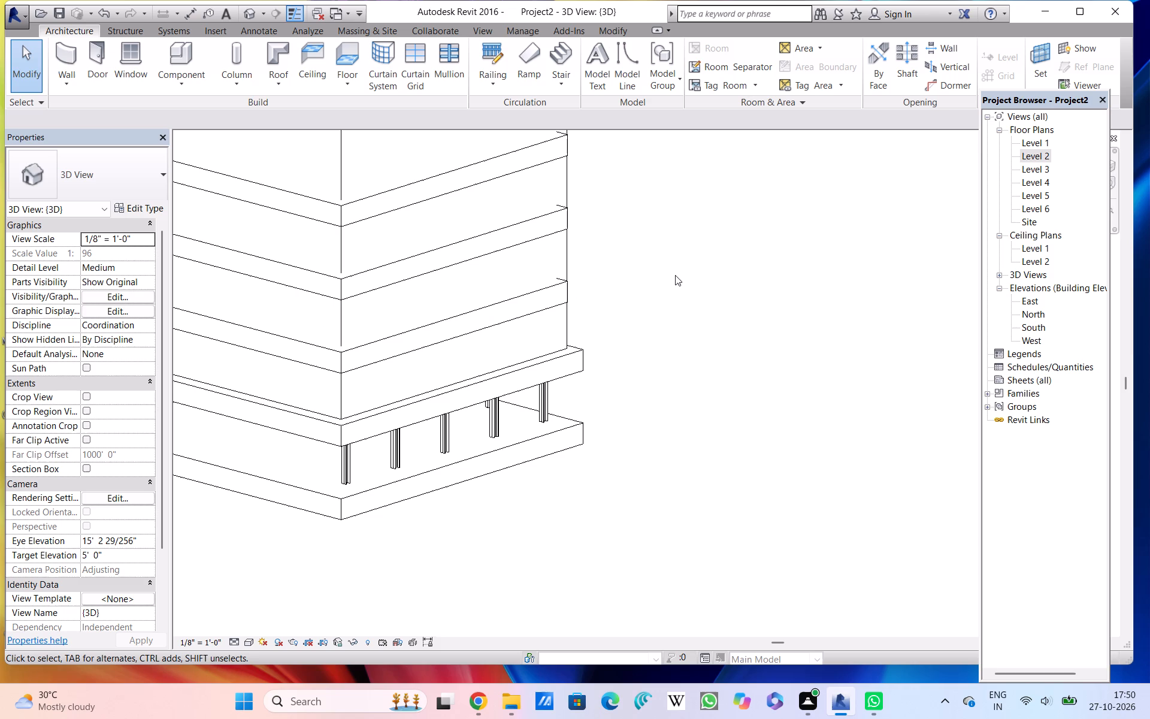
middle_click_drag(675, 275, 746, 277)
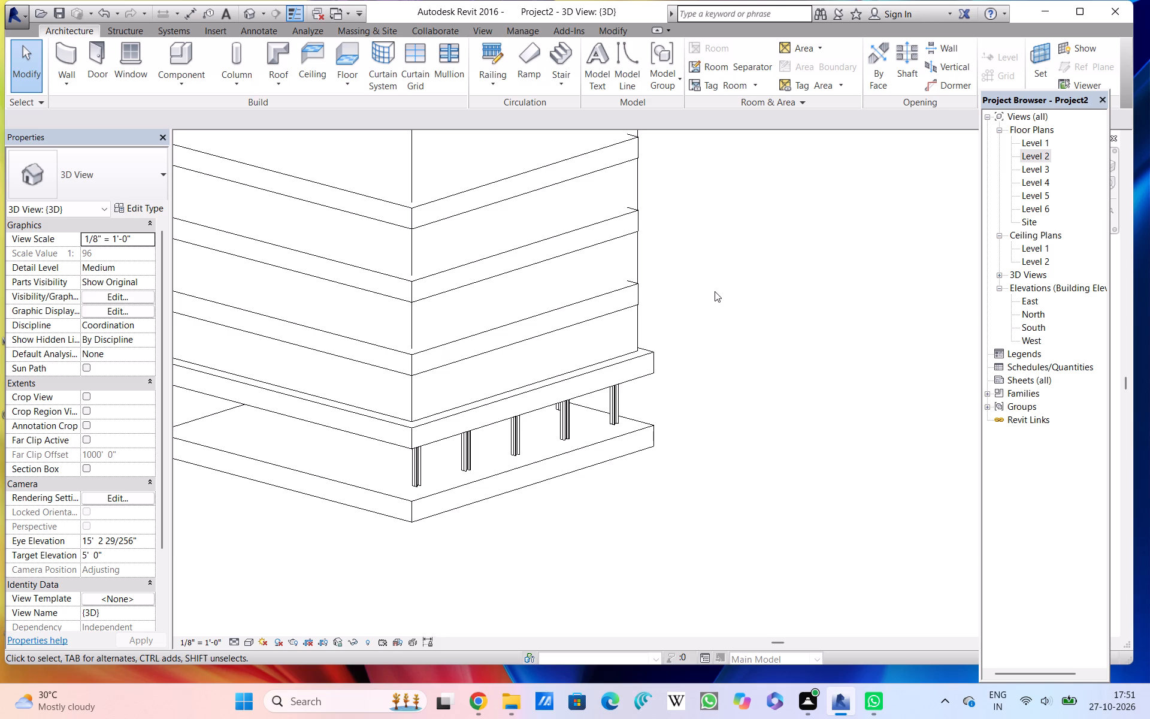
double_click(1029, 155)
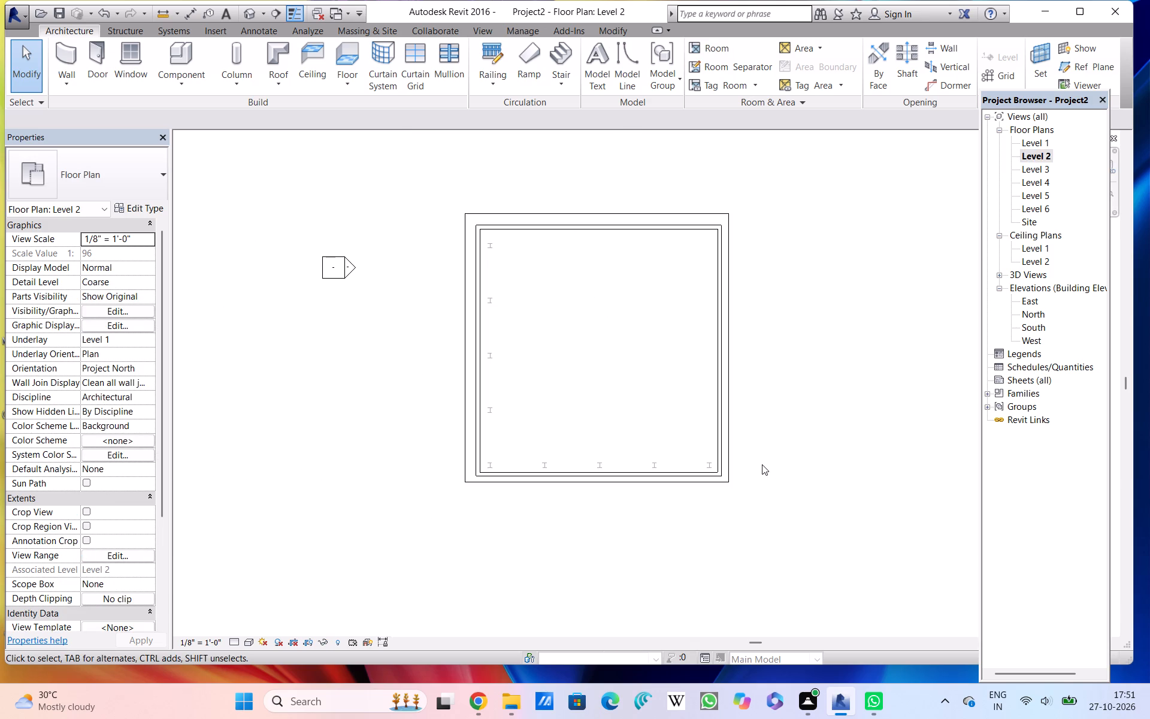
middle_click_drag(762, 463, 791, 401, "shift")
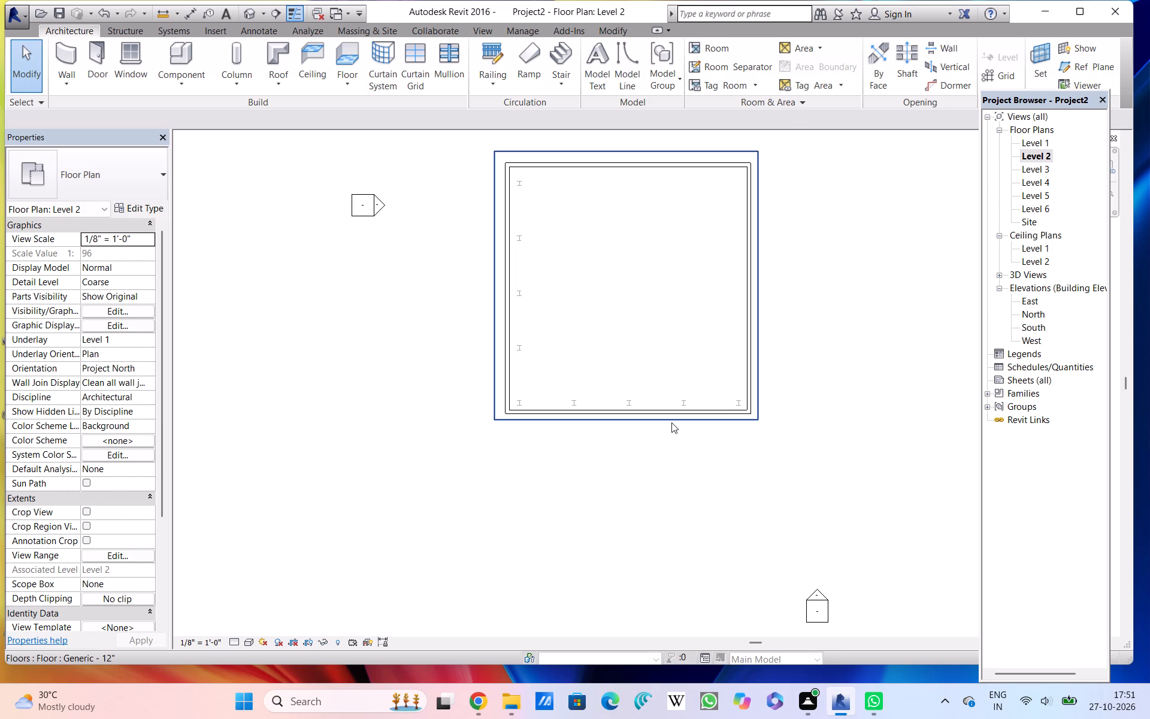
scroll(671, 421, "up", 9)
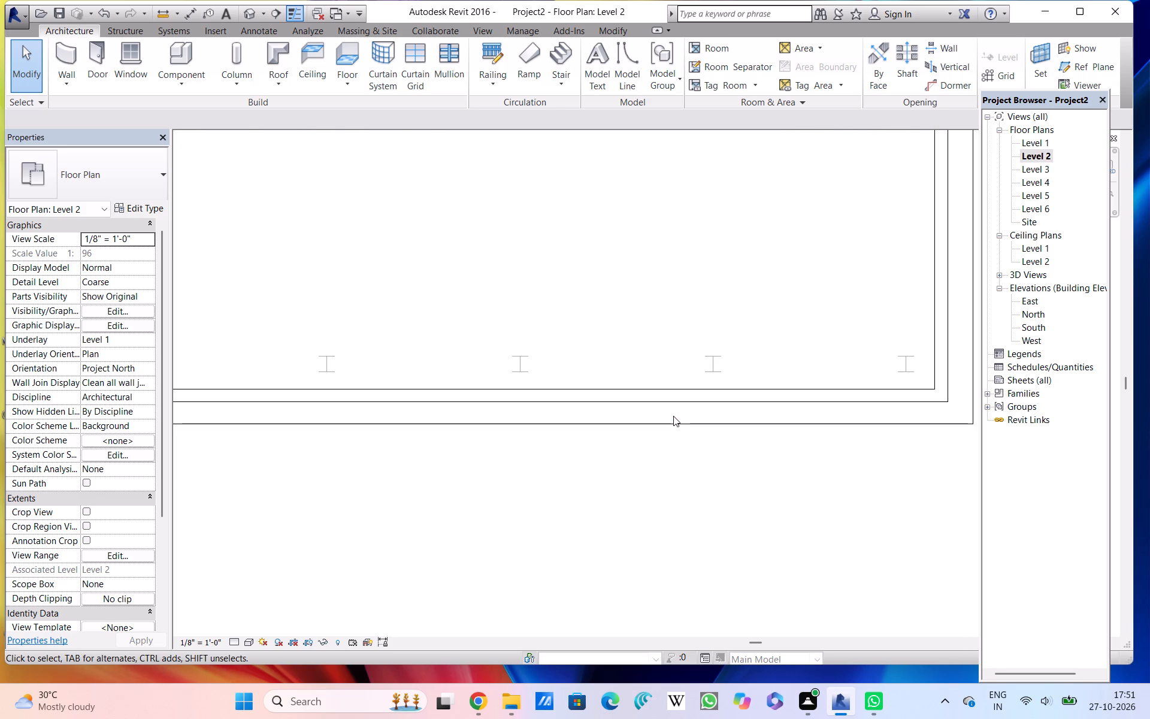
scroll(673, 416, "down", 3)
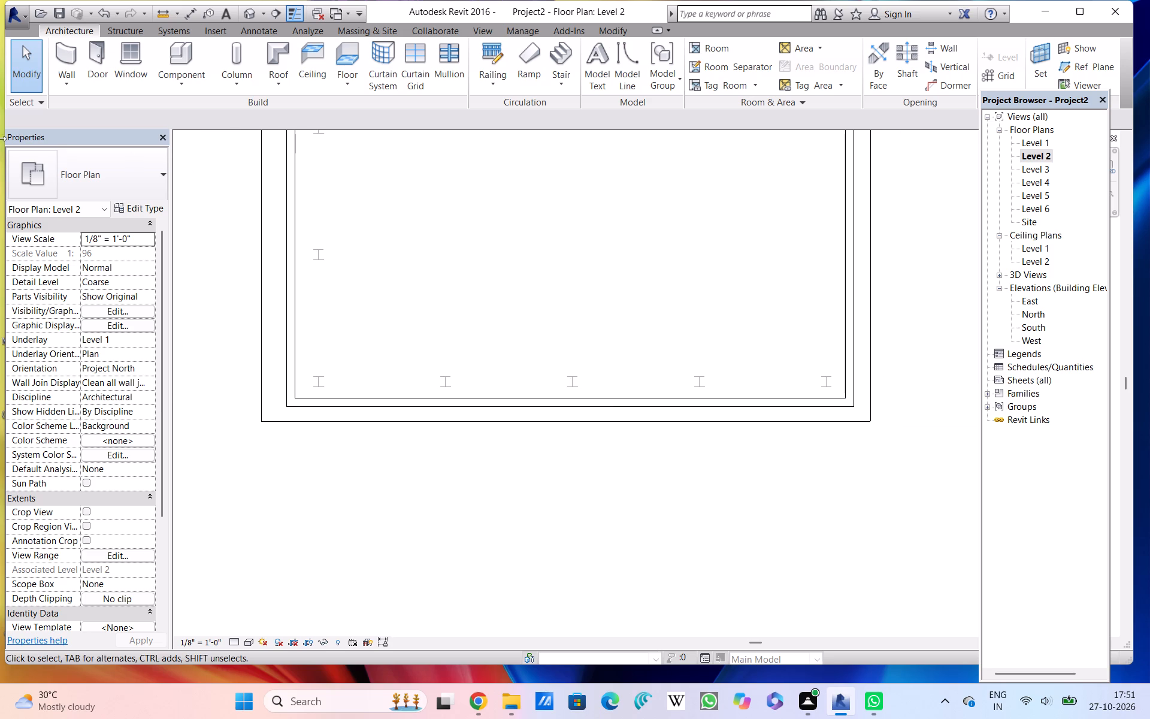
left_click(74, 60)
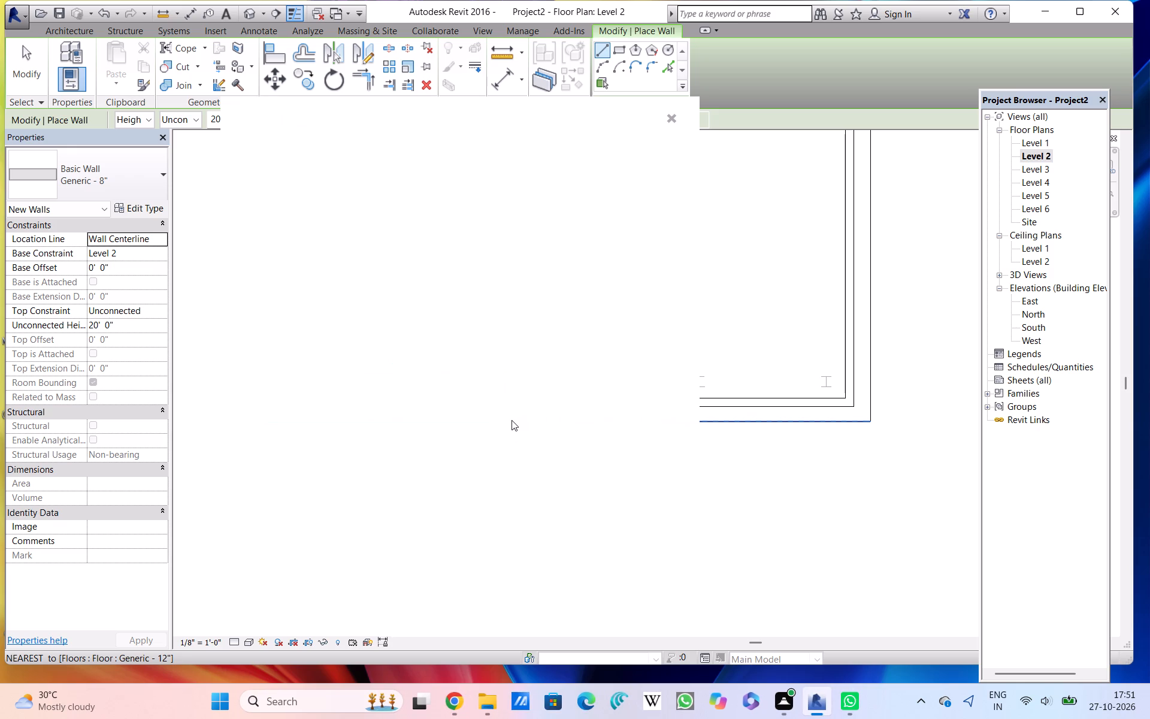
left_click(666, 117)
left_click(669, 117)
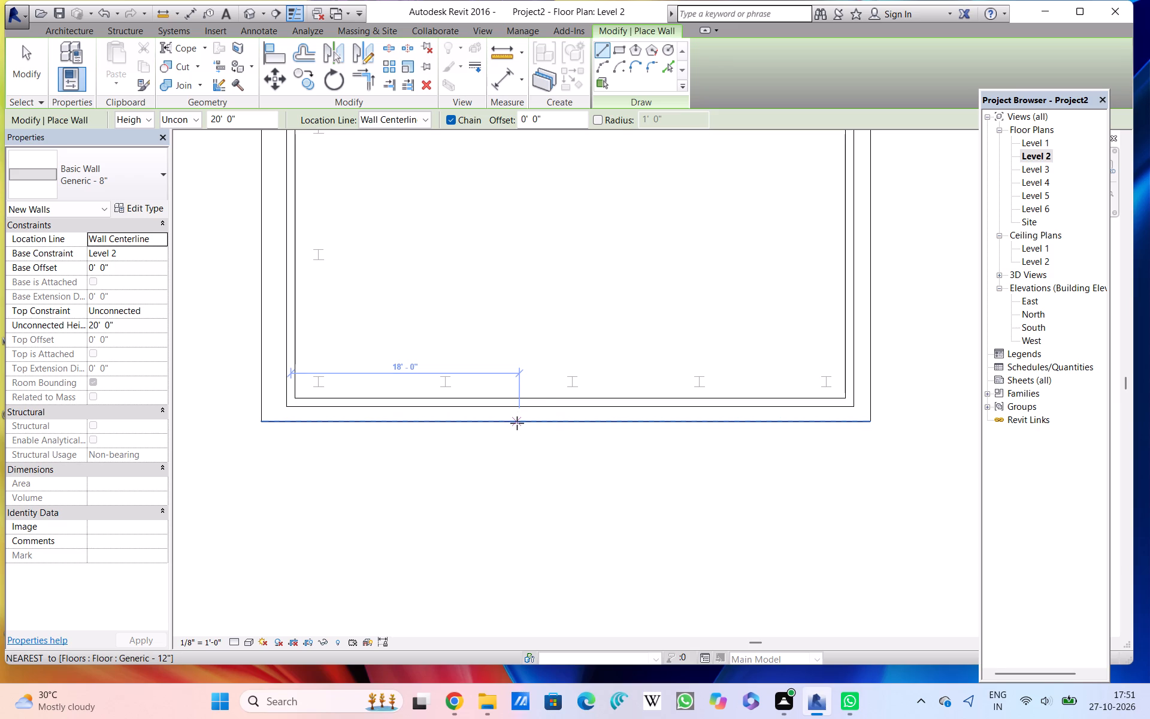
left_click(517, 423)
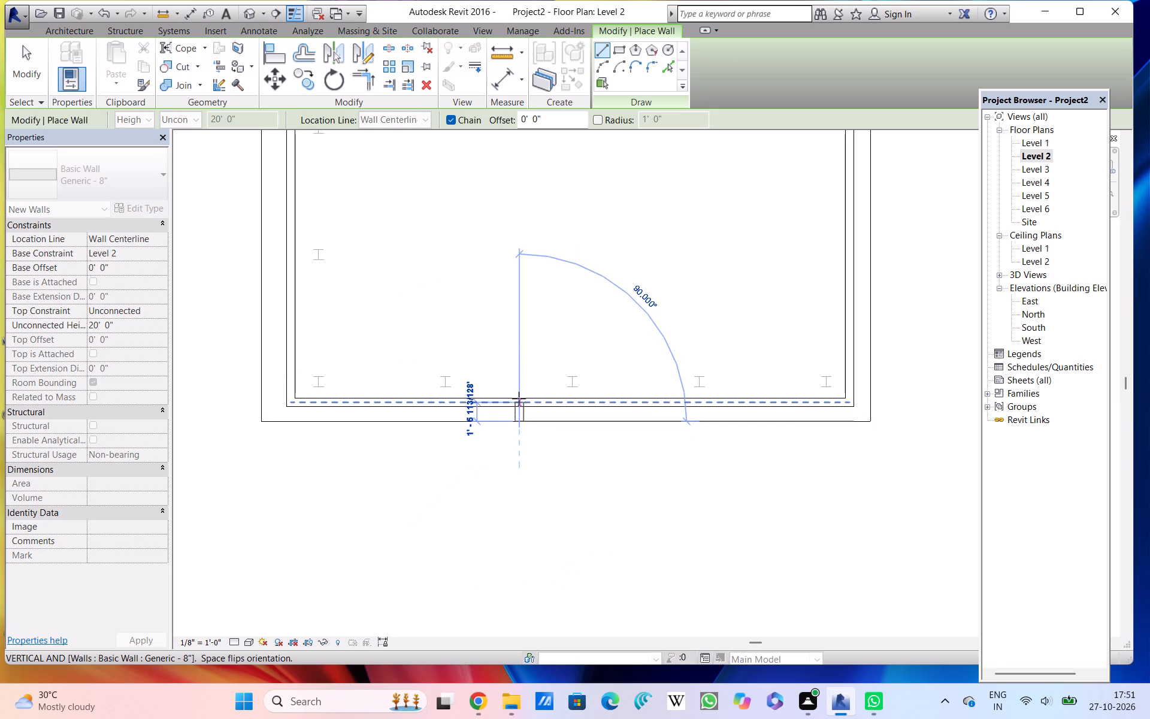
left_click(519, 395)
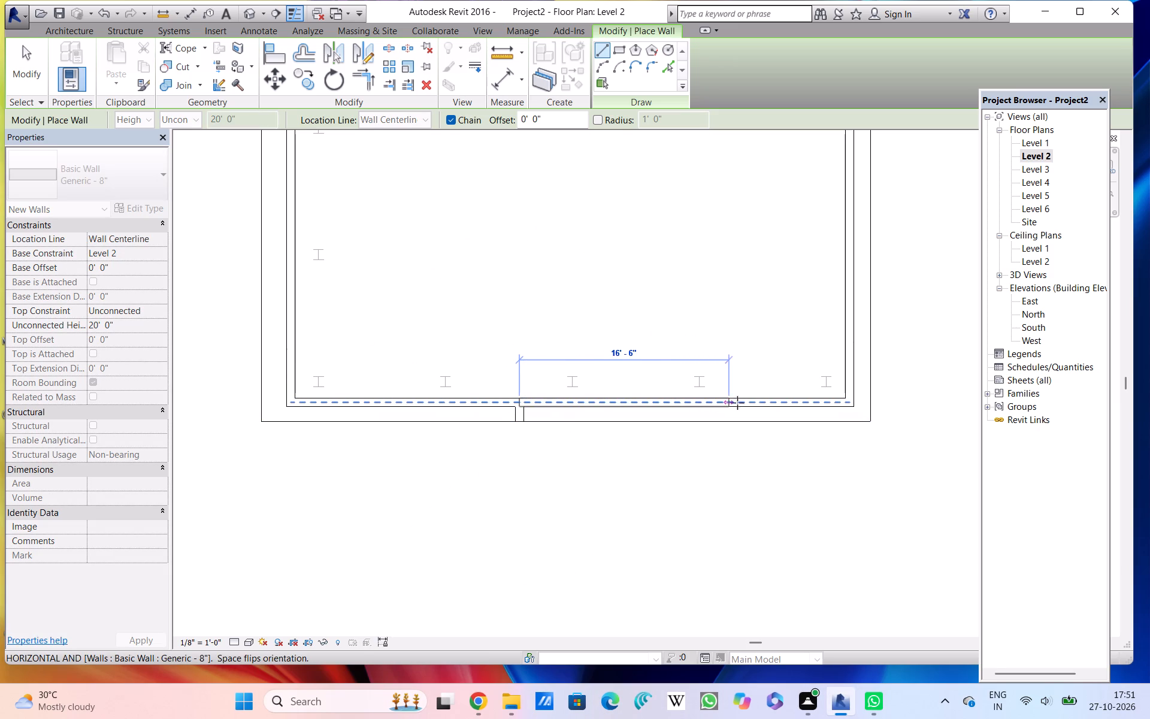
left_click(864, 400)
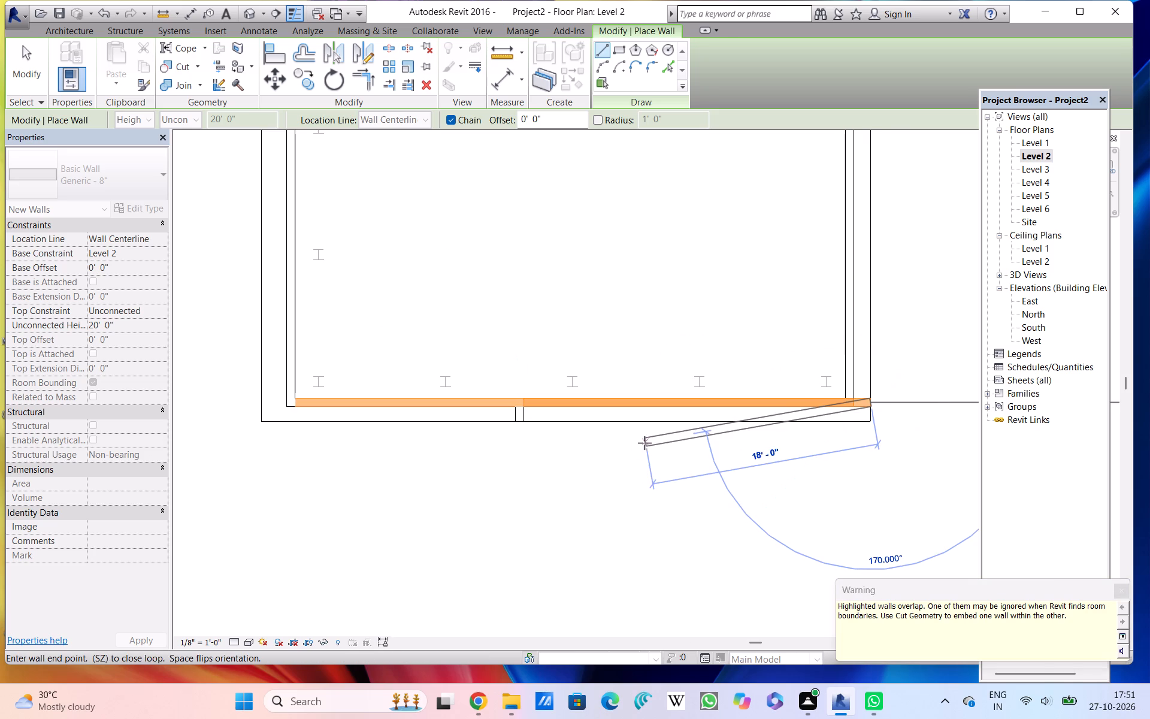
double_click(868, 417)
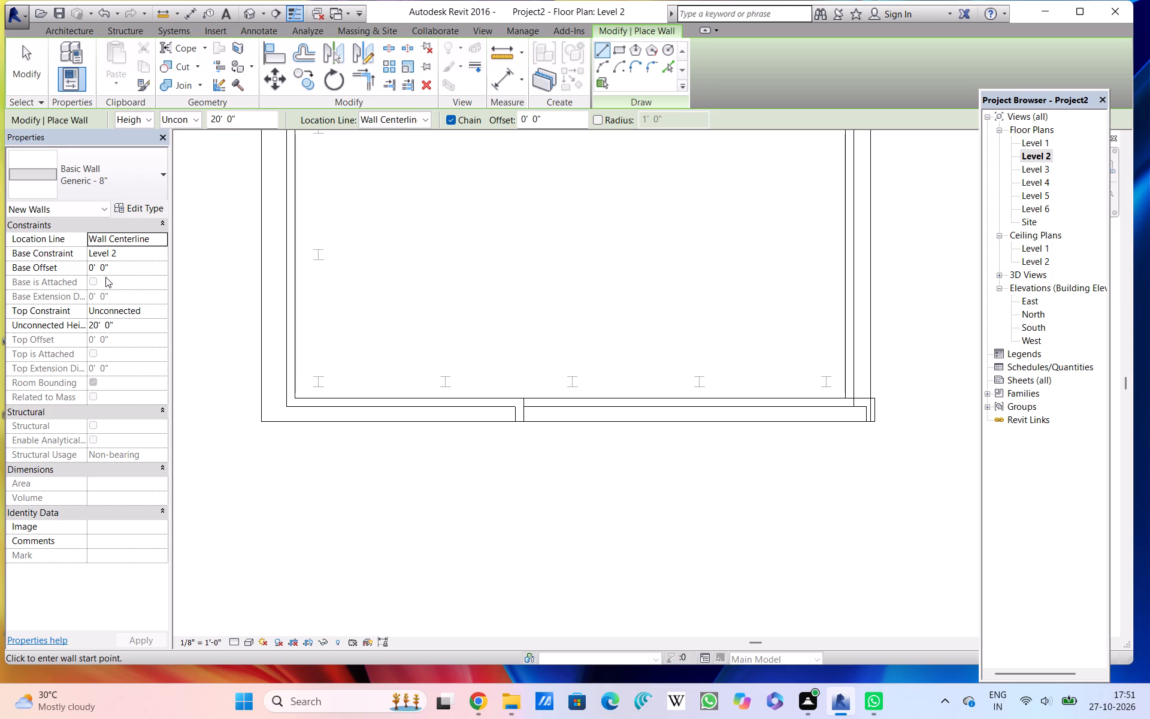
Set the unconnected height for new Level 2 walls to 42' 0".
left_click(115, 300)
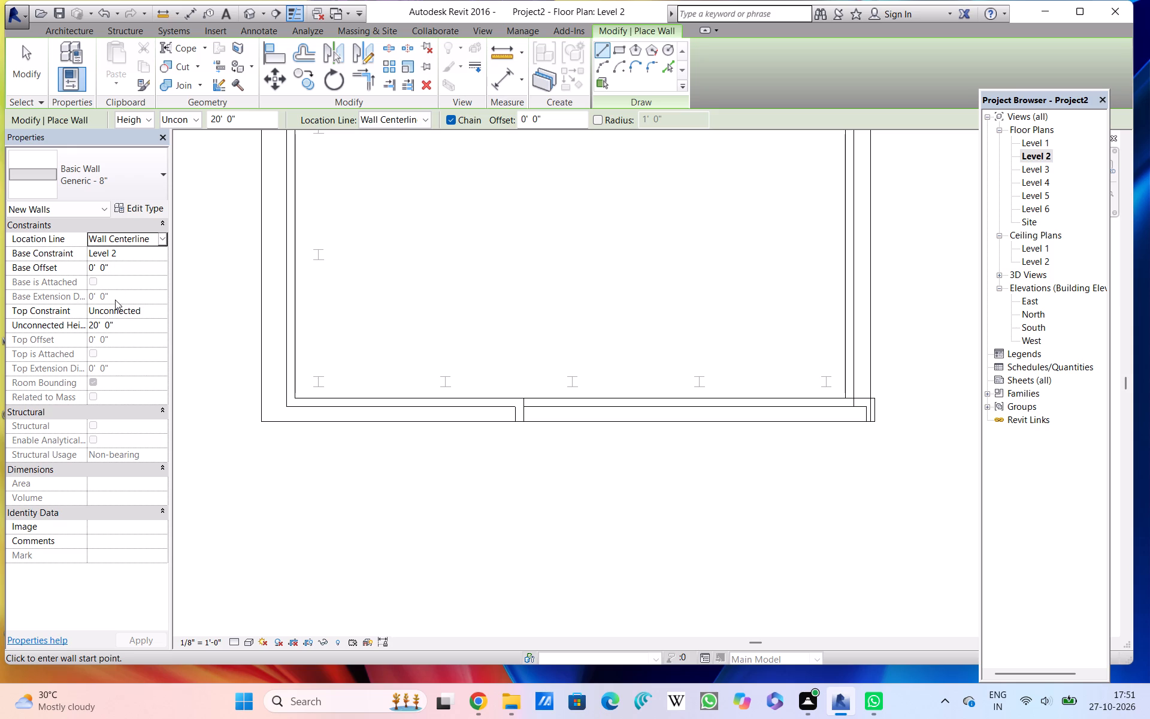
double_click(115, 297)
left_click(114, 328)
left_click_drag(115, 327, 86, 329)
key("BackSpace")
type("42")
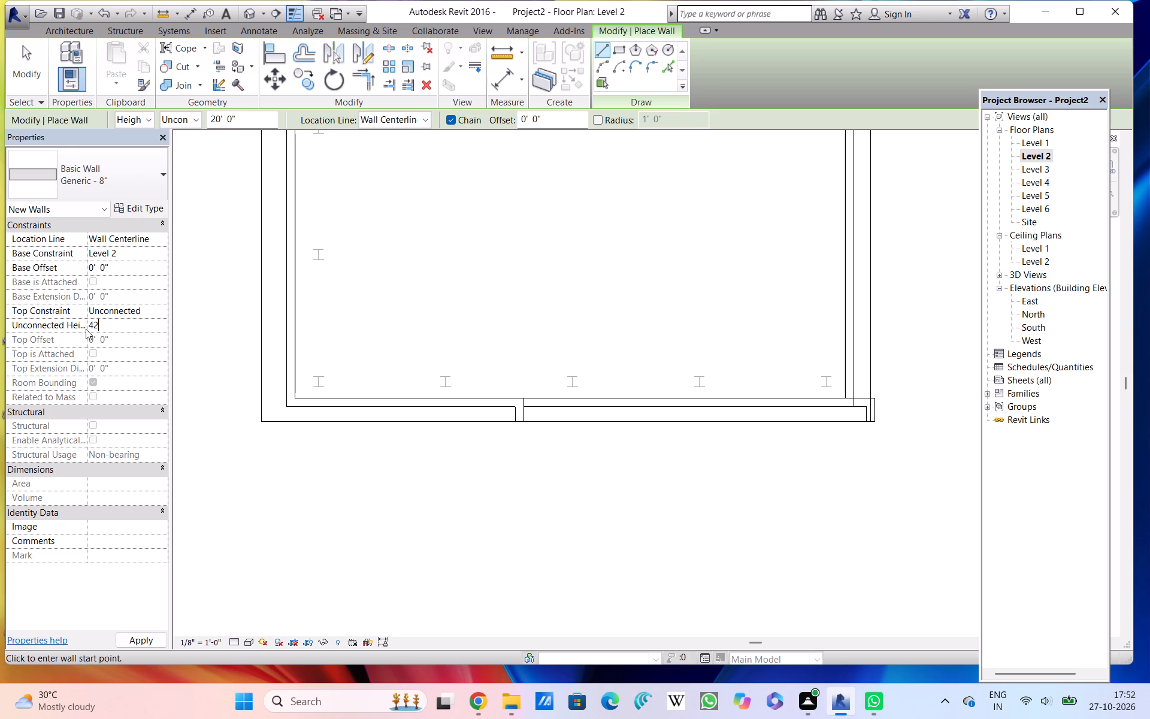
key("apostrophe")
key("Return")
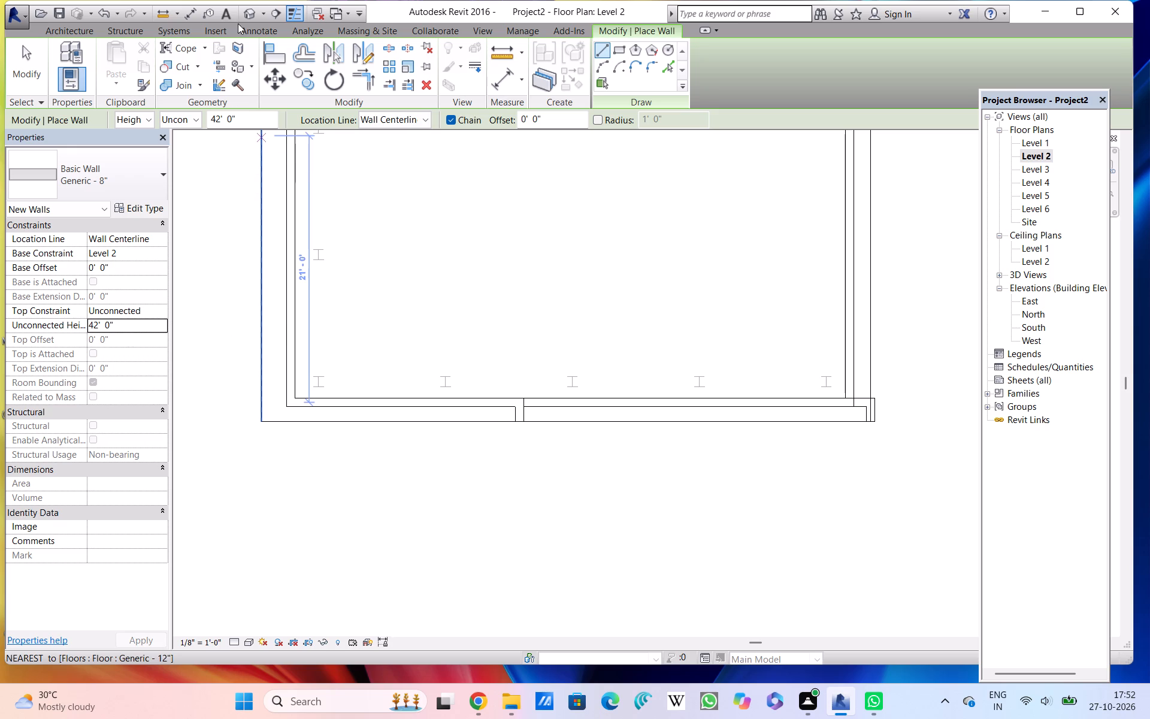
Open the default 3D view and examine the new south-side walls against the enclosing walls and floor slabs from several sides.
left_click(255, 7)
scroll(482, 310, "down", 3)
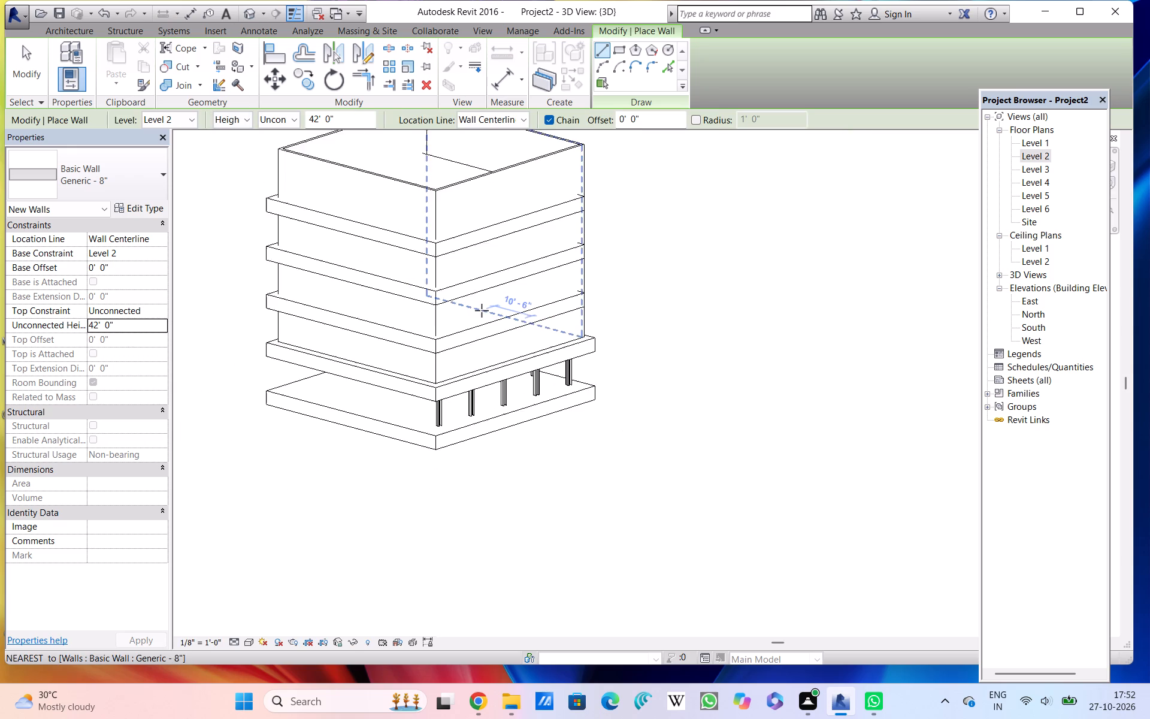
scroll(482, 310, "down", 1)
scroll(634, 276, "up", 3)
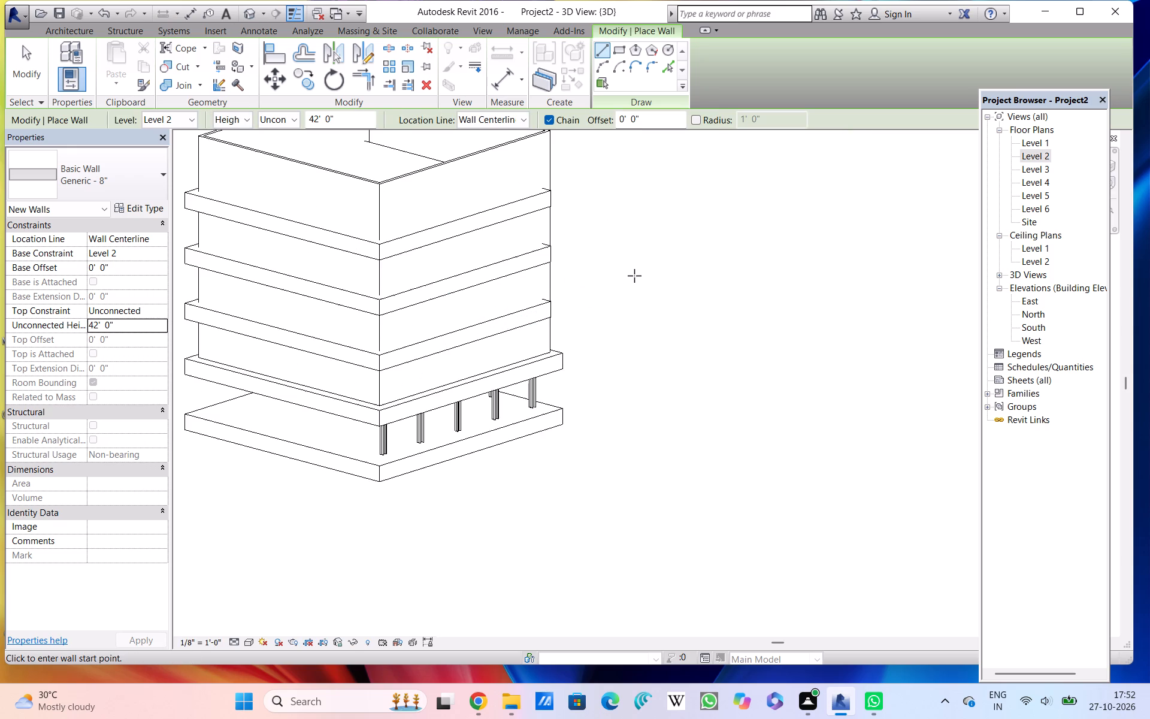
scroll(634, 276, "up", 2)
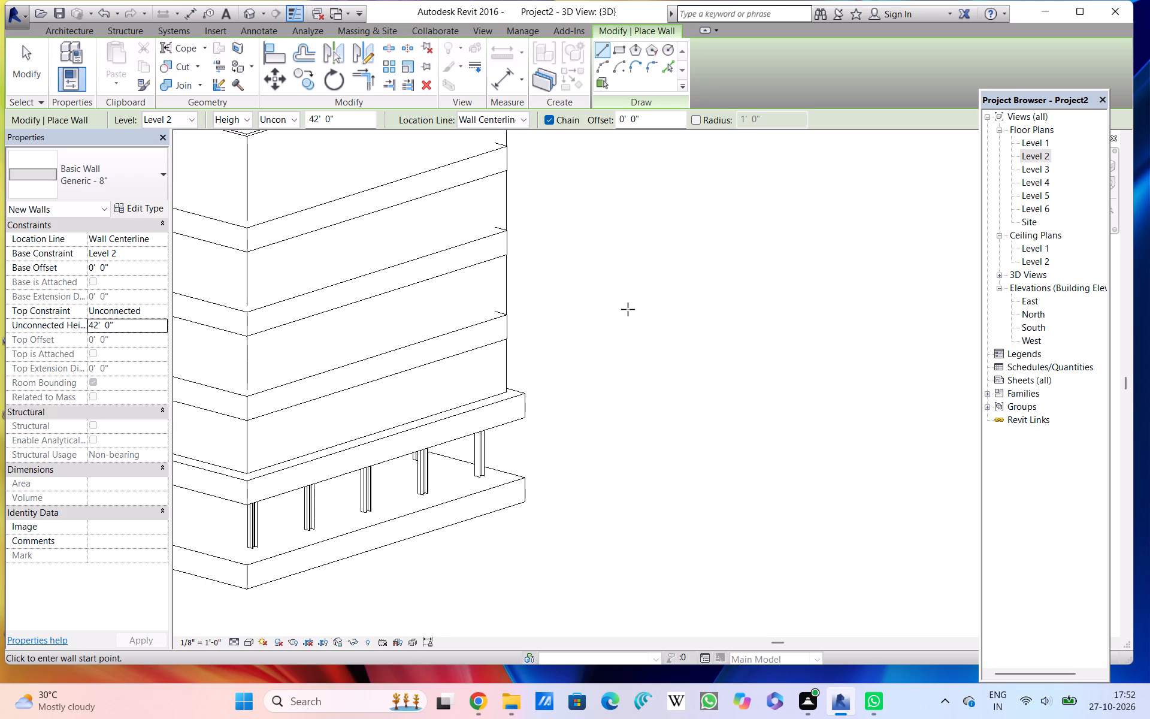
scroll(561, 361, "down", 5)
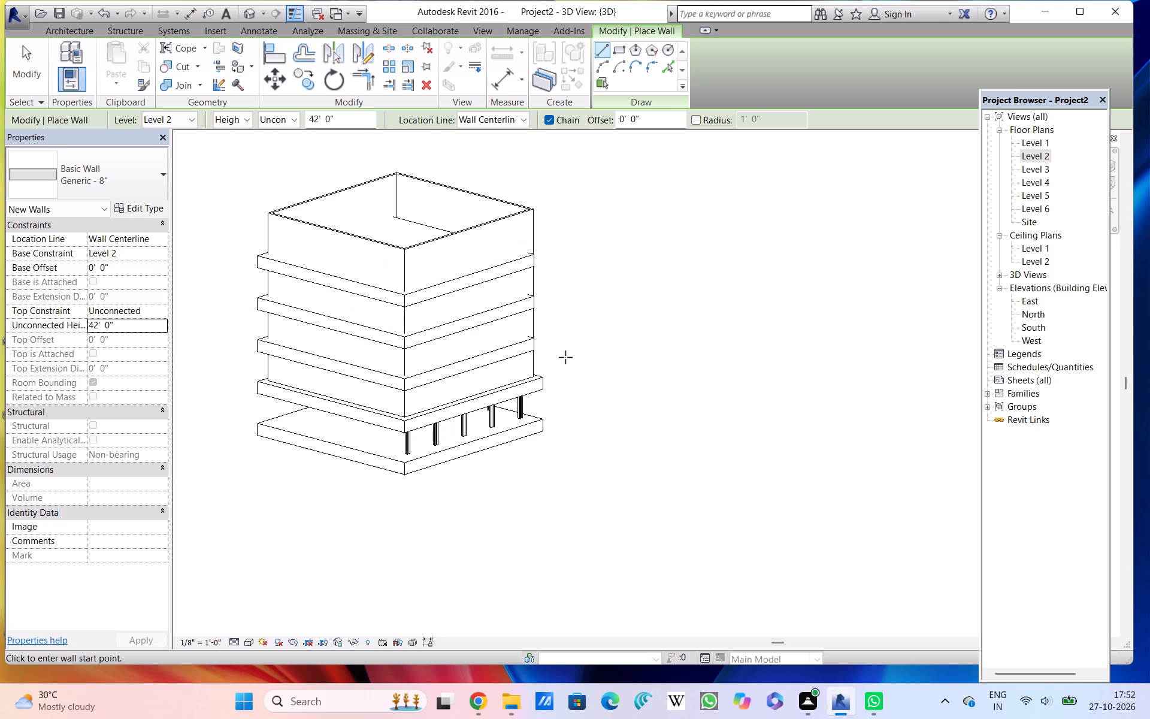
middle_click_drag(565, 357, 685, 366, "shift")
middle_click_drag(637, 375, 676, 375, "shift")
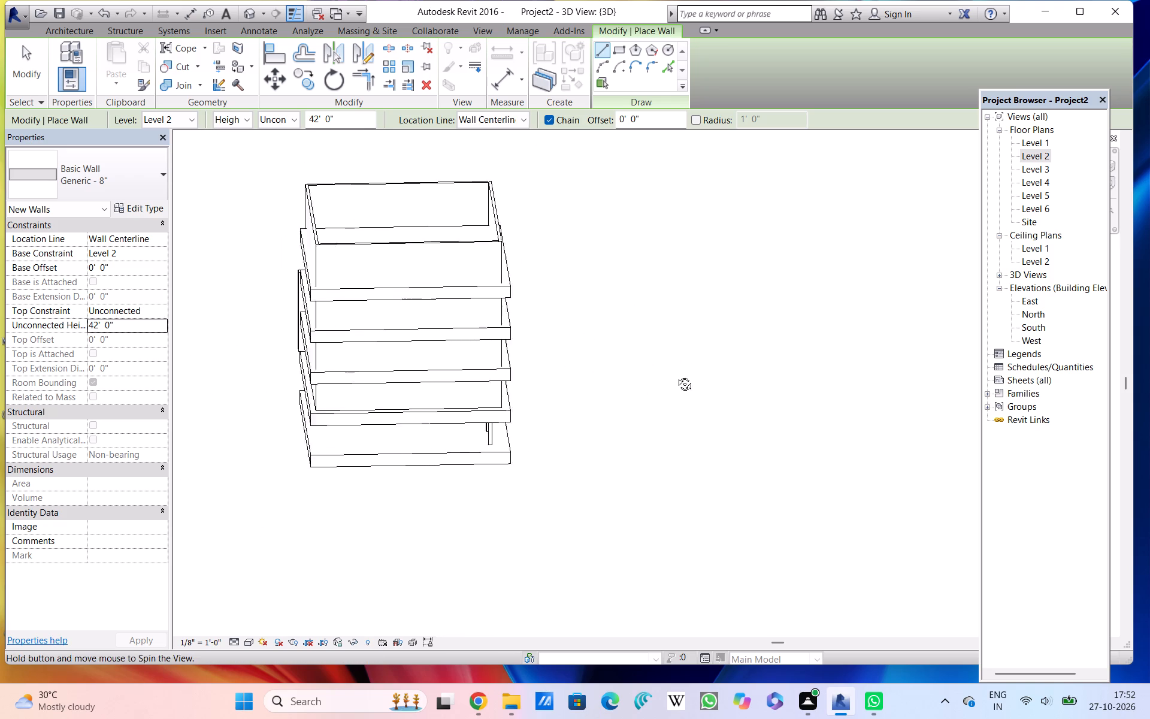
middle_click_drag(676, 375, 756, 333, "shift")
middle_click_drag(669, 364, 801, 362, "shift")
middle_click_drag(649, 384, 783, 371, "shift")
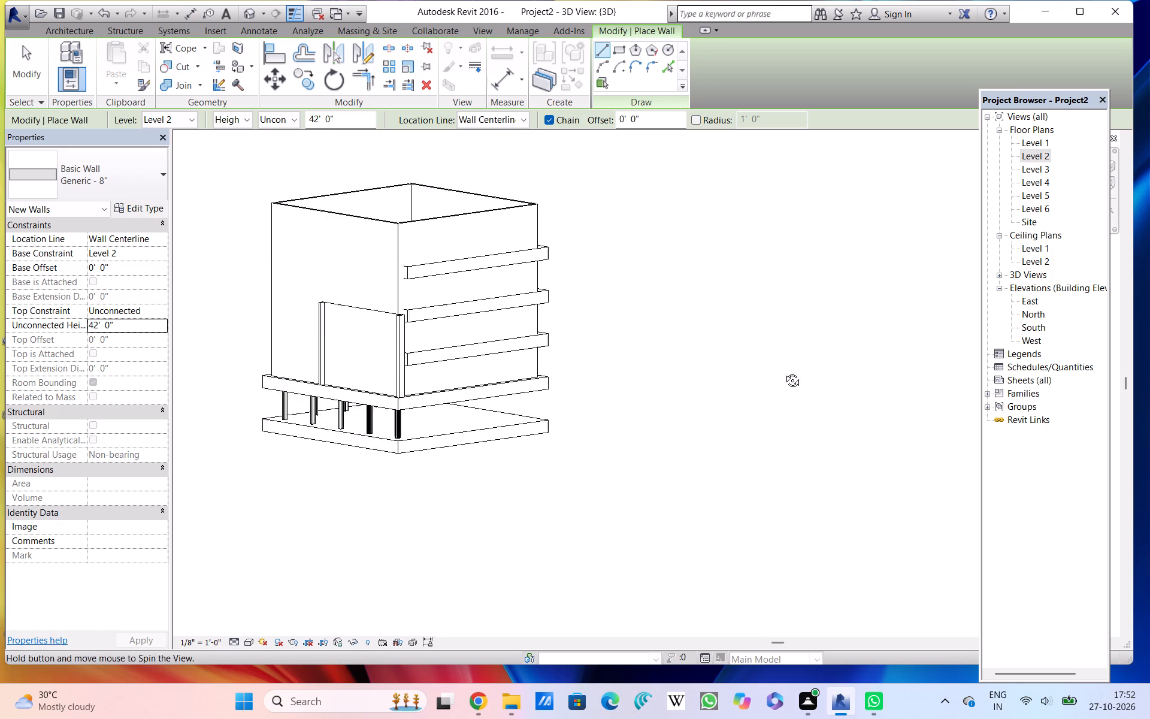
middle_click_drag(783, 371, 797, 364, "shift")
middle_click_drag(614, 406, 613, 440, "shift")
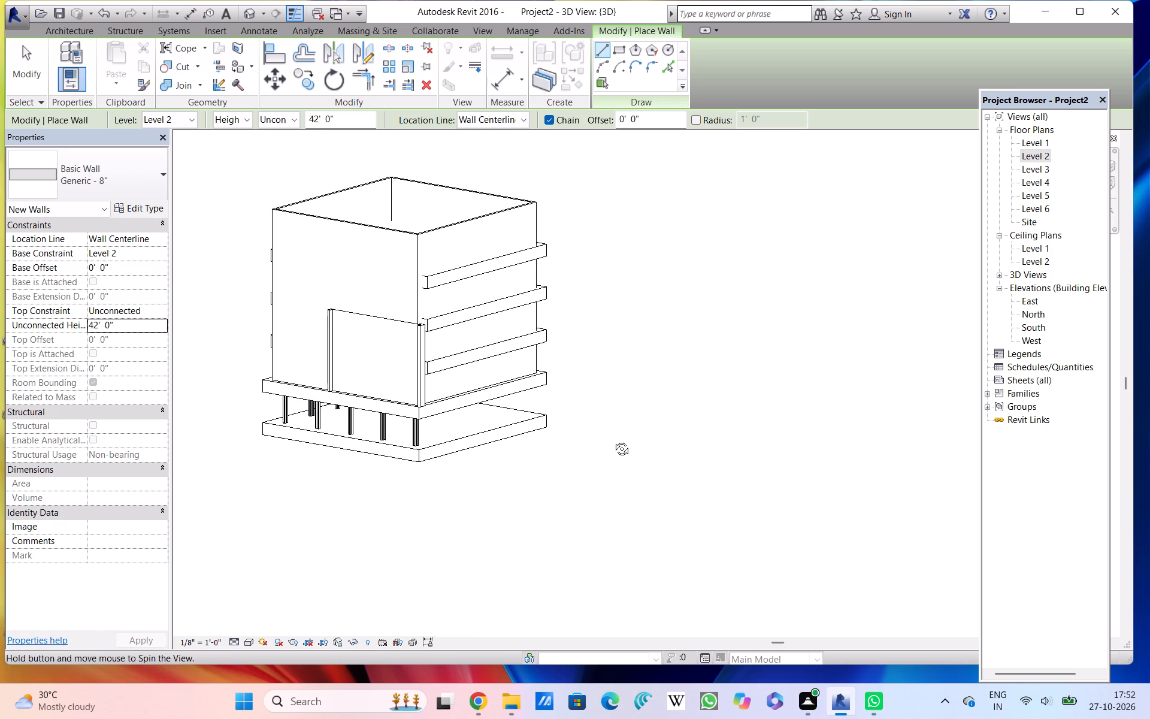
middle_click_drag(613, 440, 735, 421, "shift")
middle_click_drag(537, 448, 695, 419, "shift")
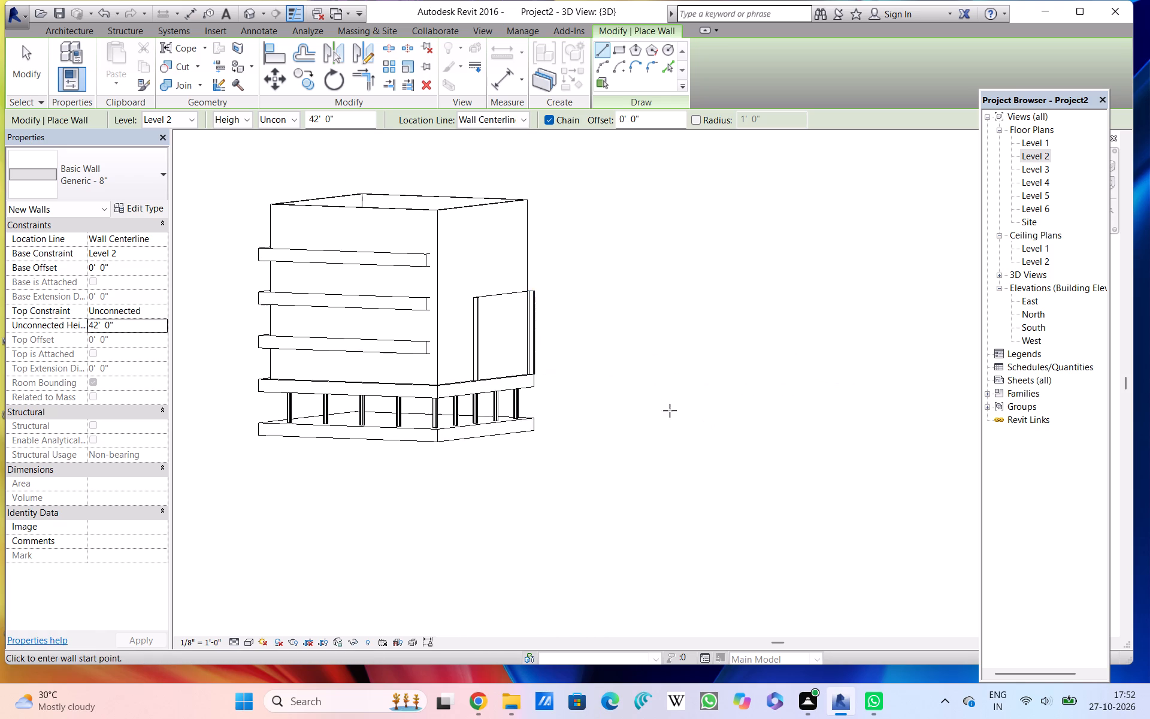
scroll(632, 390, "down", 3)
middle_click_drag(591, 389, 613, 459)
middle_click_drag(613, 453, 651, 460, "shift")
scroll(625, 448, "up", 4)
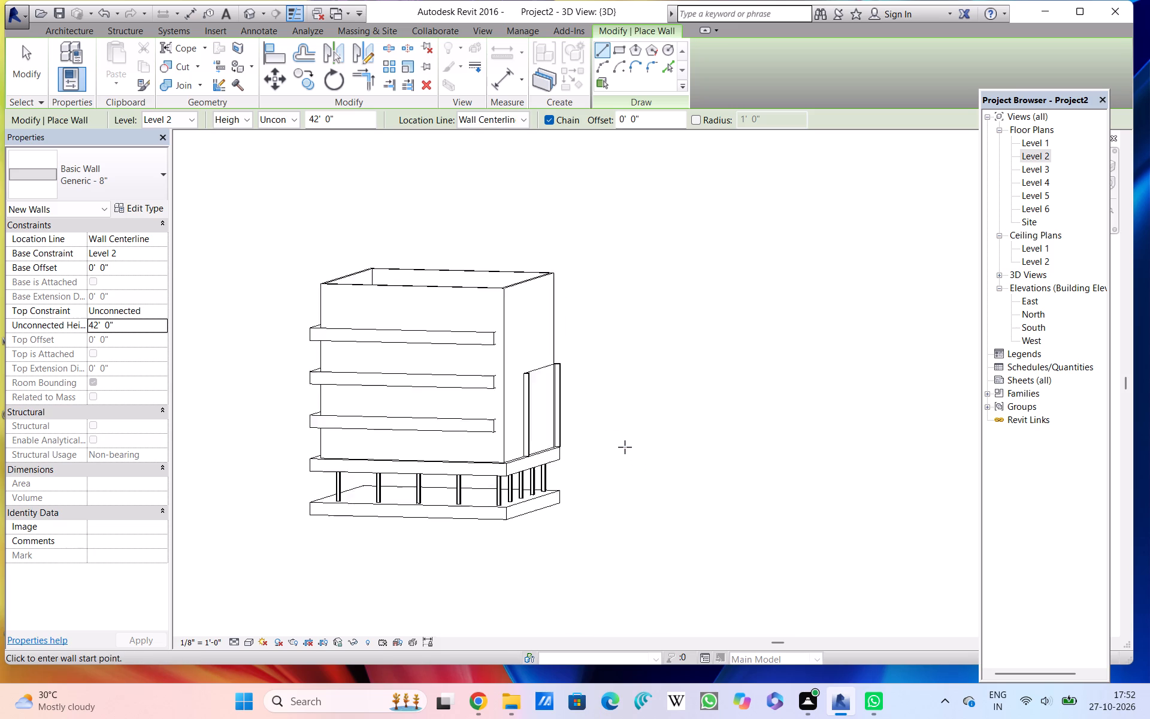
scroll(625, 445, "up", 2)
middle_click_drag(555, 441, 570, 454, "shift")
scroll(555, 441, "down", 1, "shift")
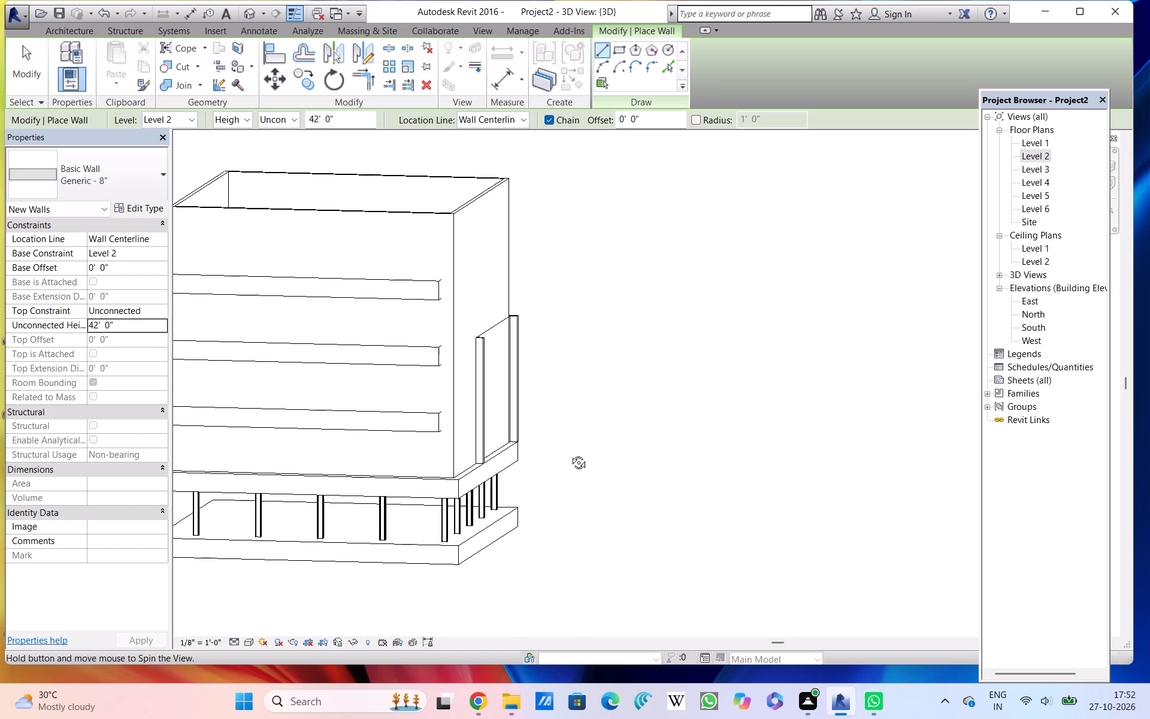
middle_click_drag(570, 454, 575, 449, "shift")
scroll(573, 448, "up", 2)
scroll(573, 446, "down", 2)
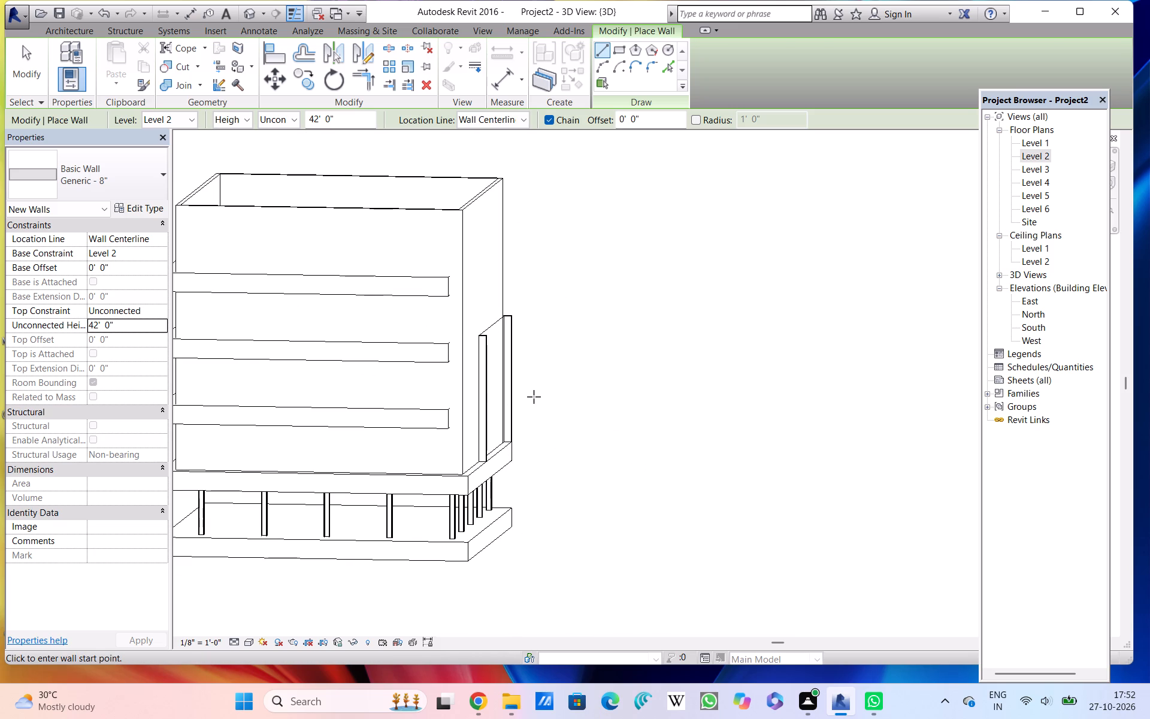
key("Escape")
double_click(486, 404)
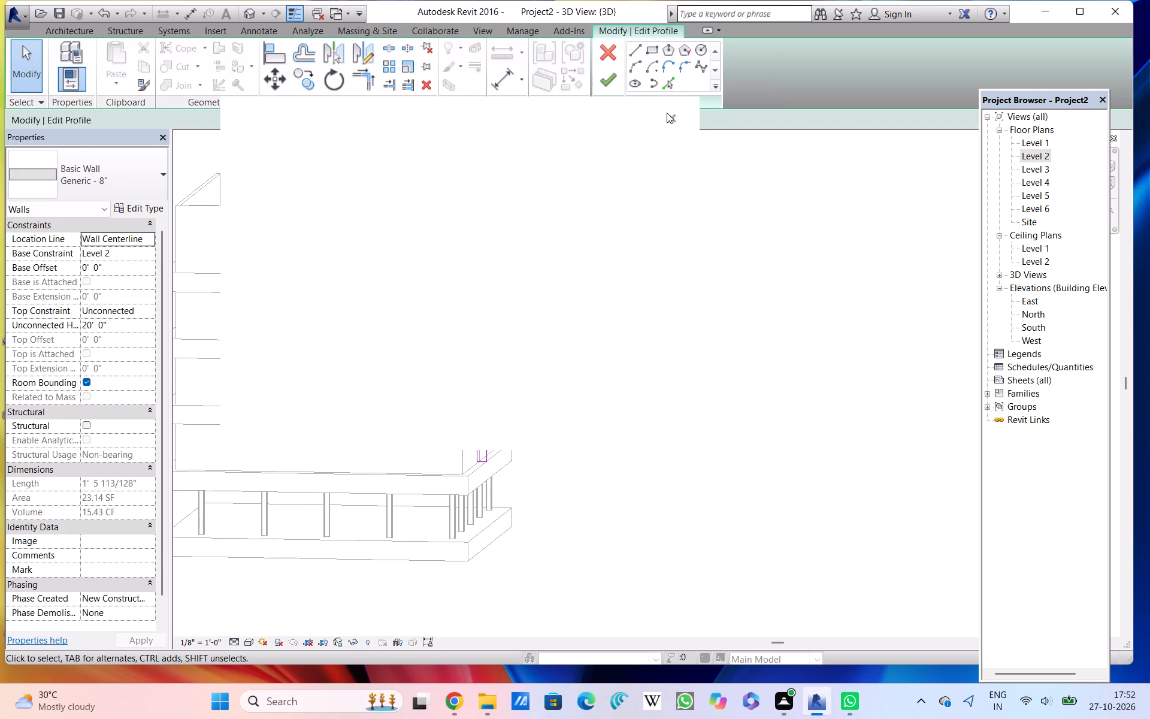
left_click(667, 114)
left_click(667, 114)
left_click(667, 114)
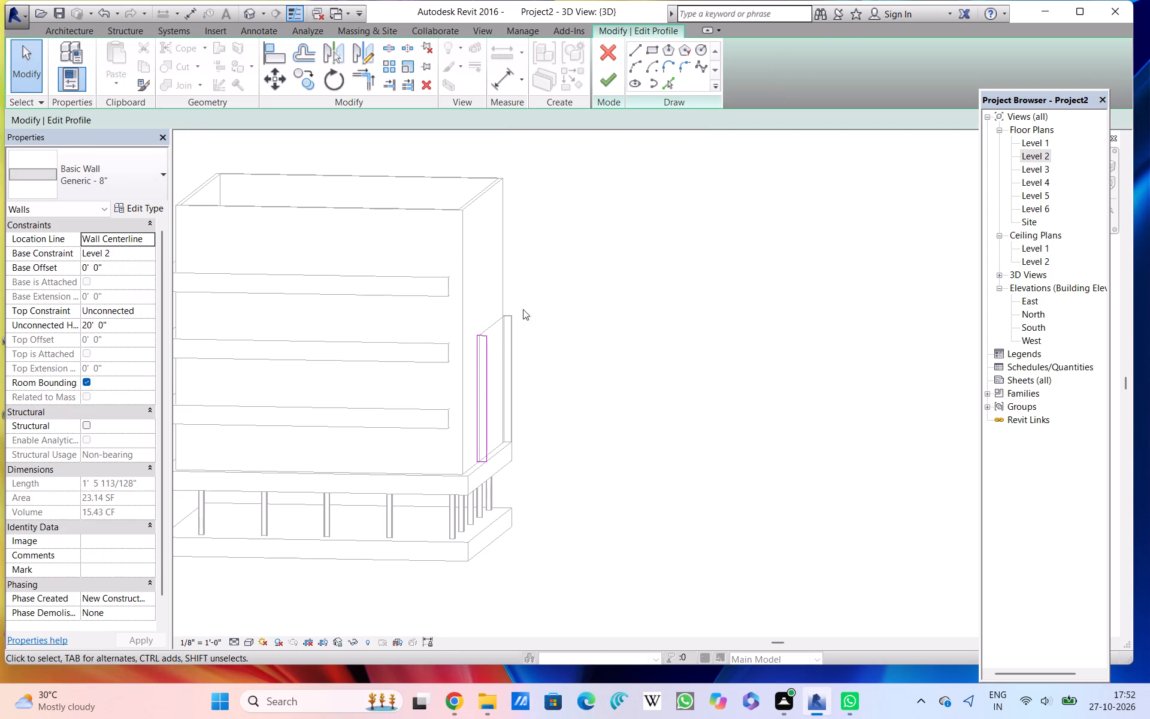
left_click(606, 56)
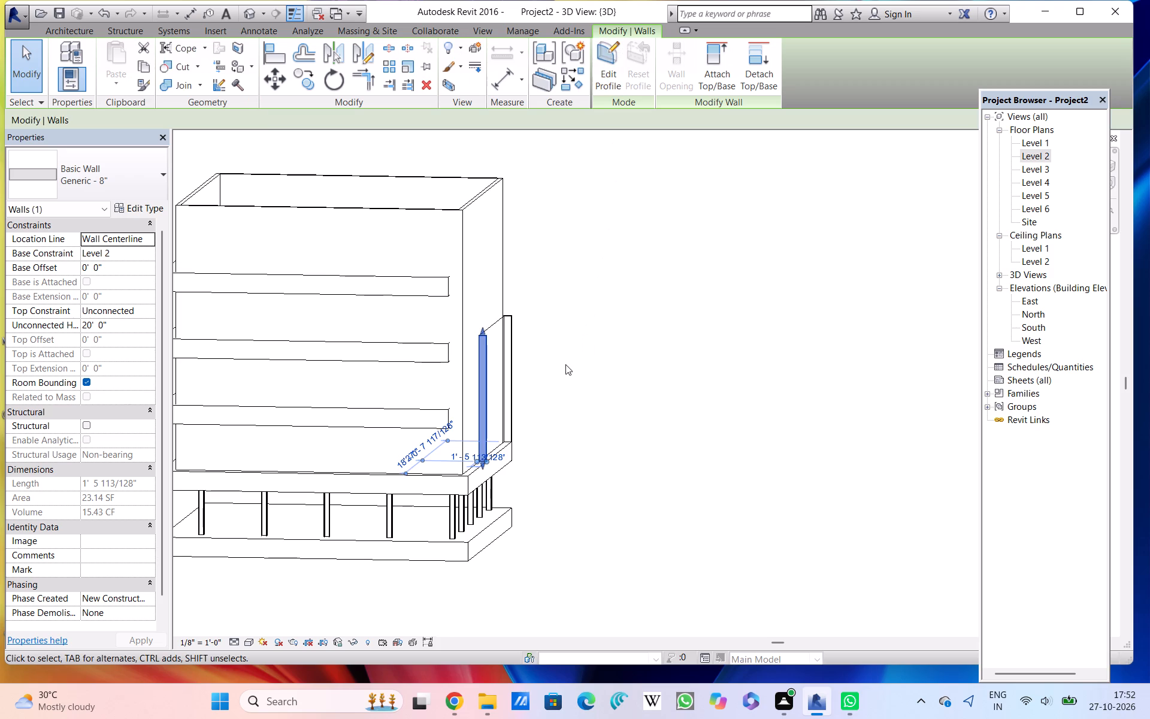
Examine the selected short projecting wall on the Level 2 slab against the full-height enclosing walls.
scroll(529, 382, "up", 6)
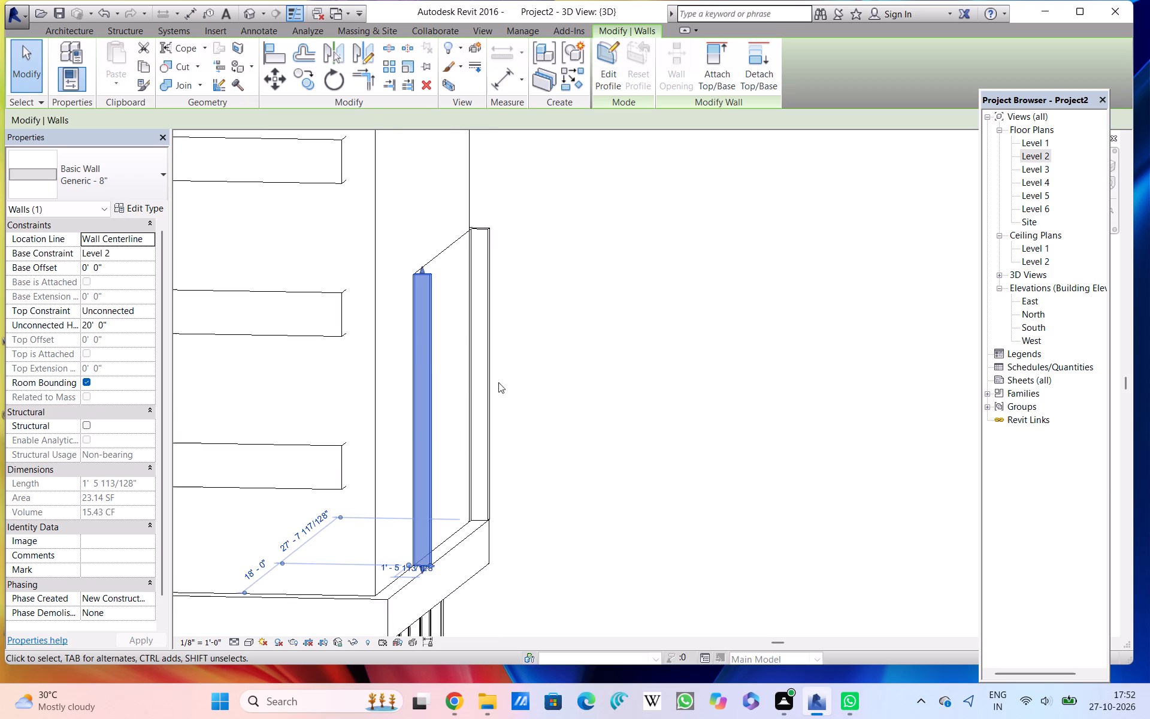
scroll(428, 268, "down", 7)
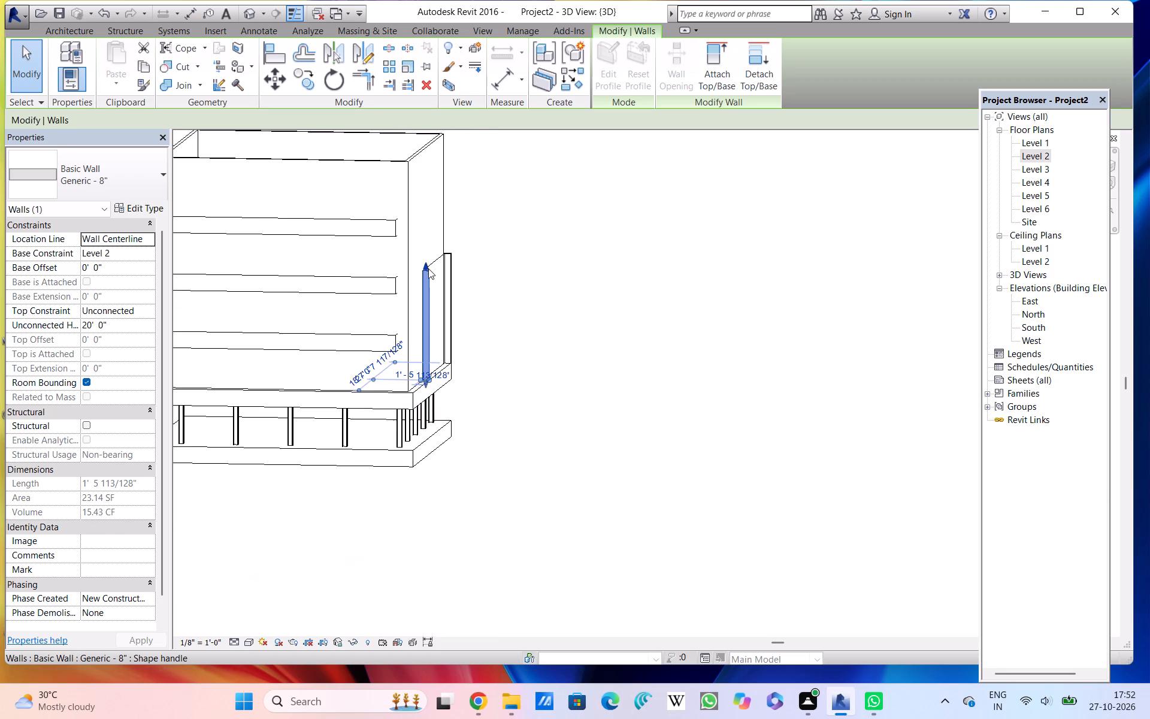
scroll(428, 268, "down", 1)
middle_click_drag(489, 284, 601, 305)
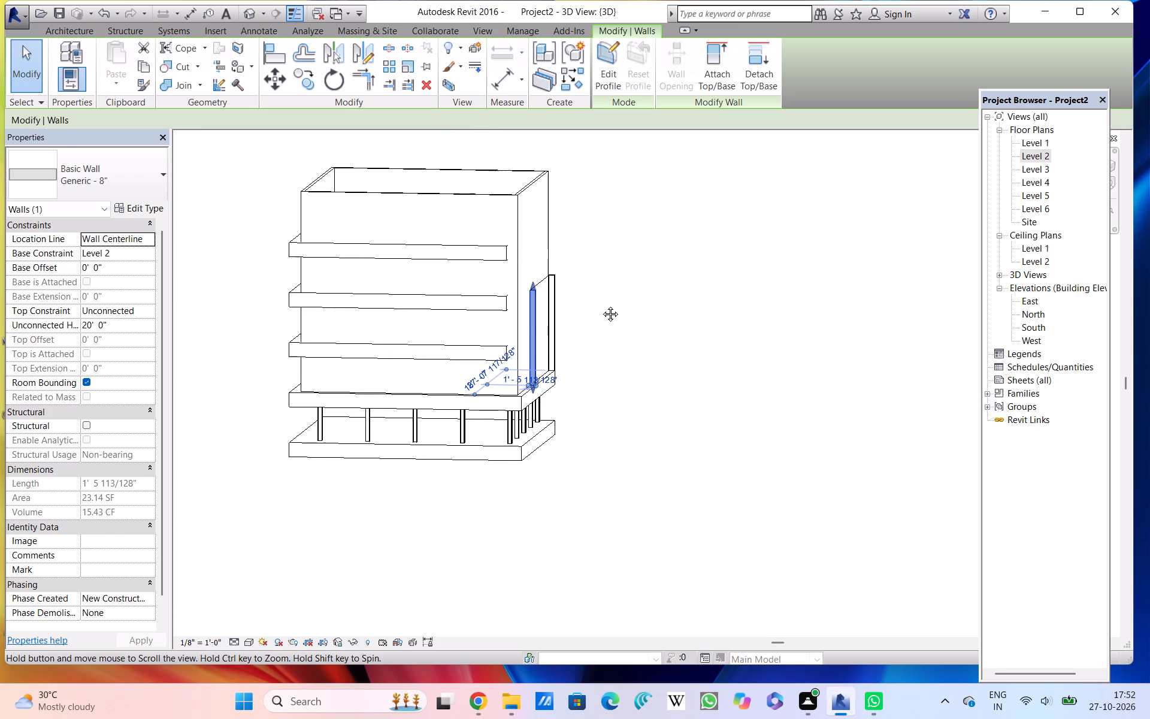
middle_click_drag(601, 305, 603, 306)
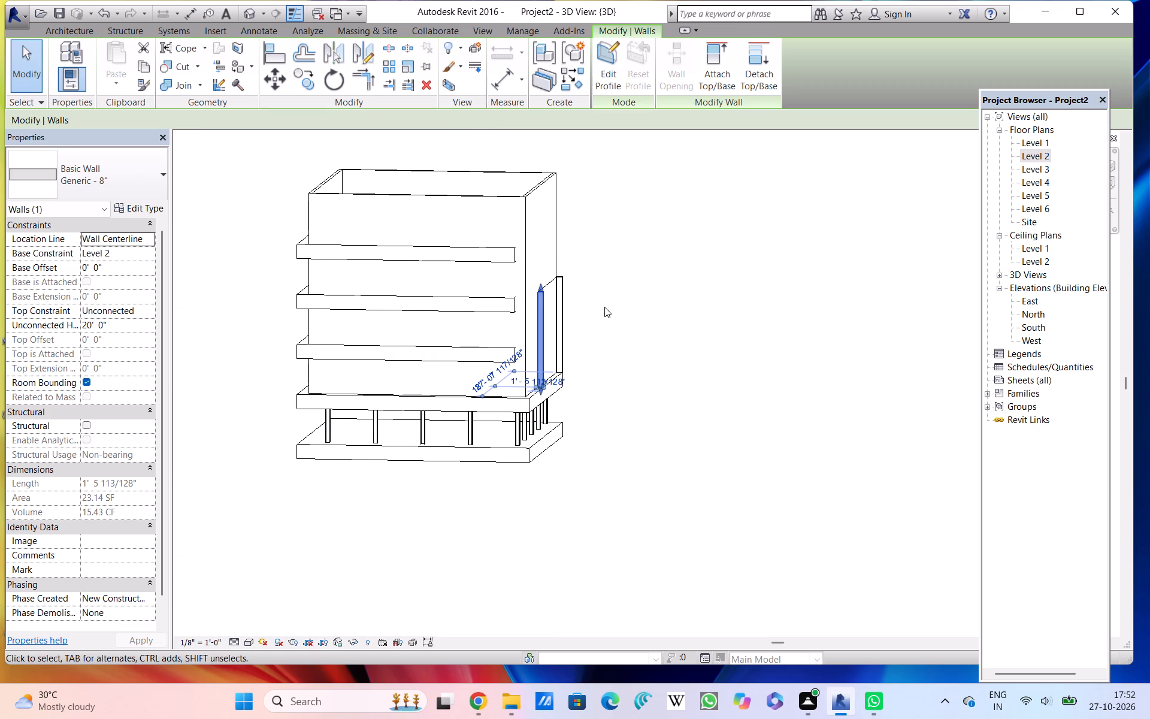
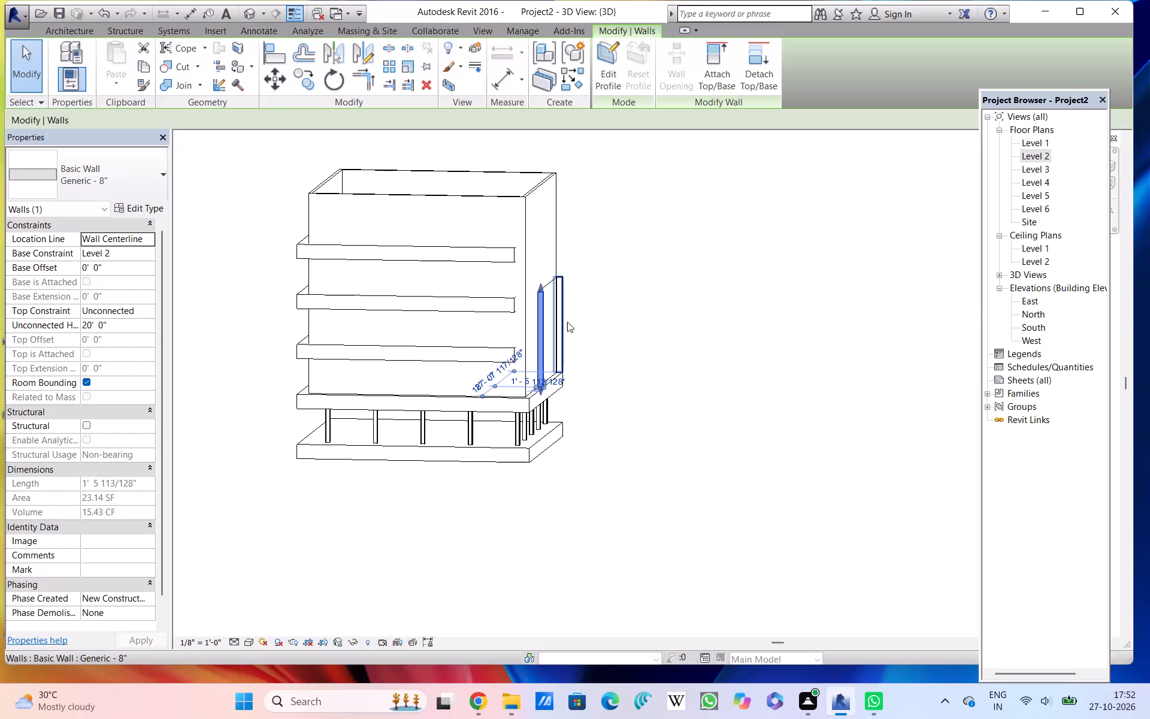
Delete the three 20' 0" high Generic - 8" walls projecting from the enclosing wall on the Level 2 slab.
left_click(563, 321)
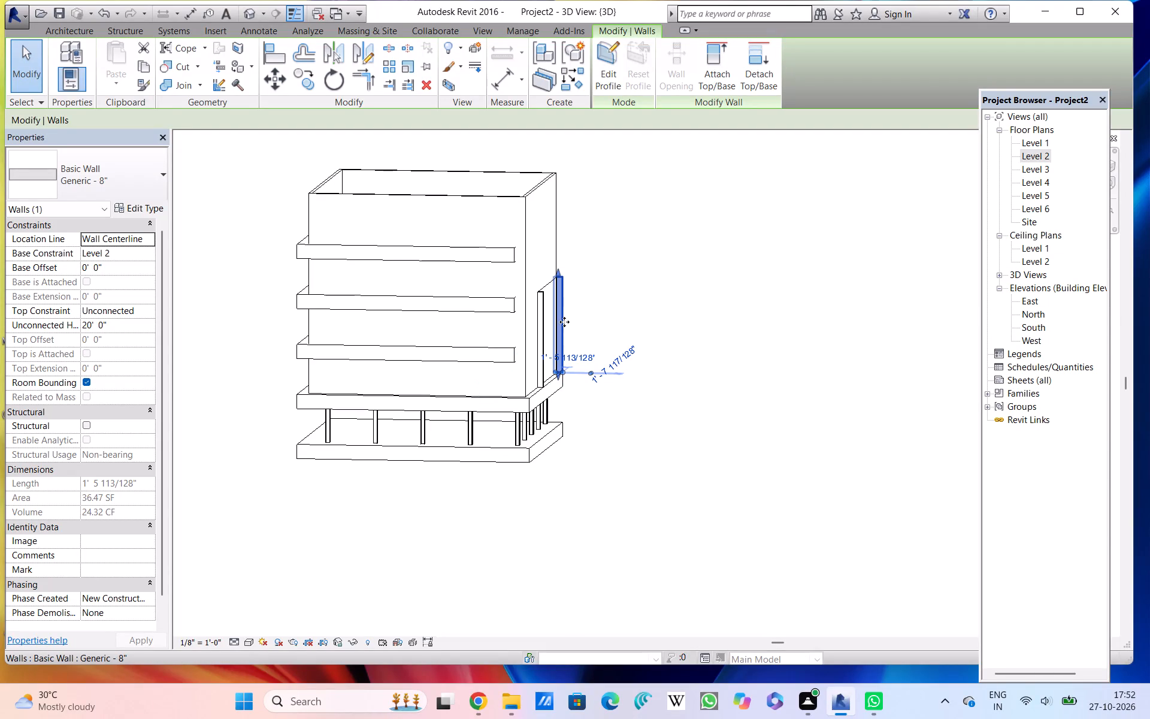
double_click(540, 328, "ctrl")
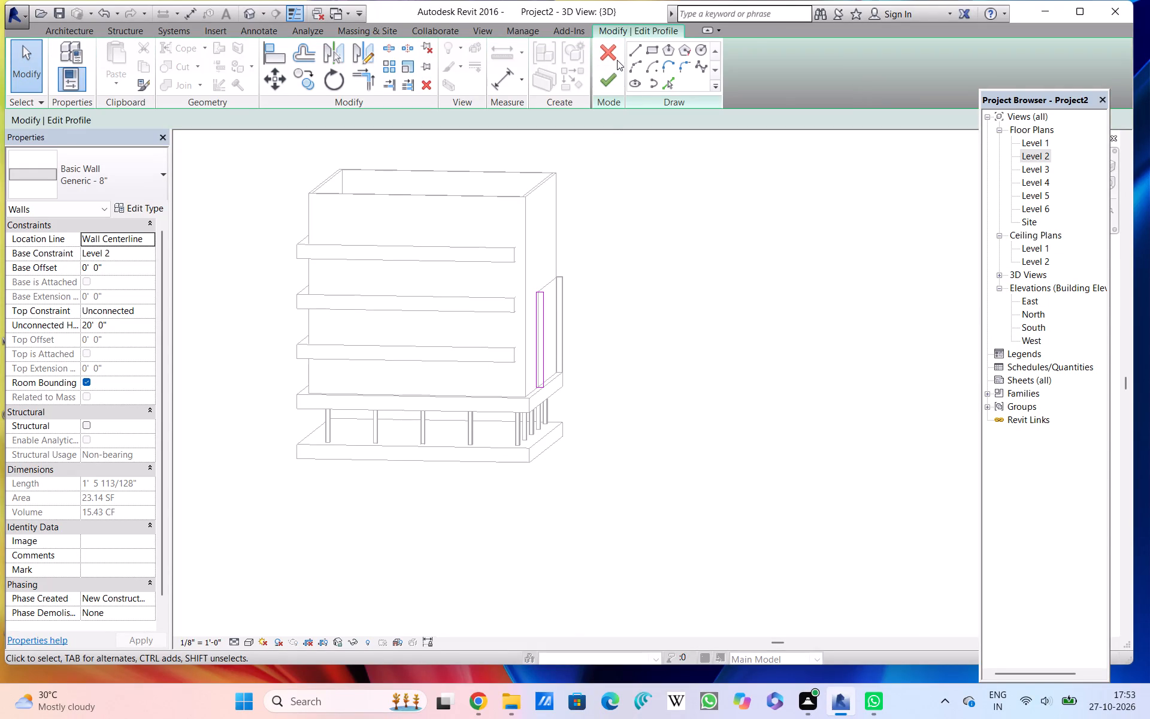
left_click(615, 59)
key("Delete")
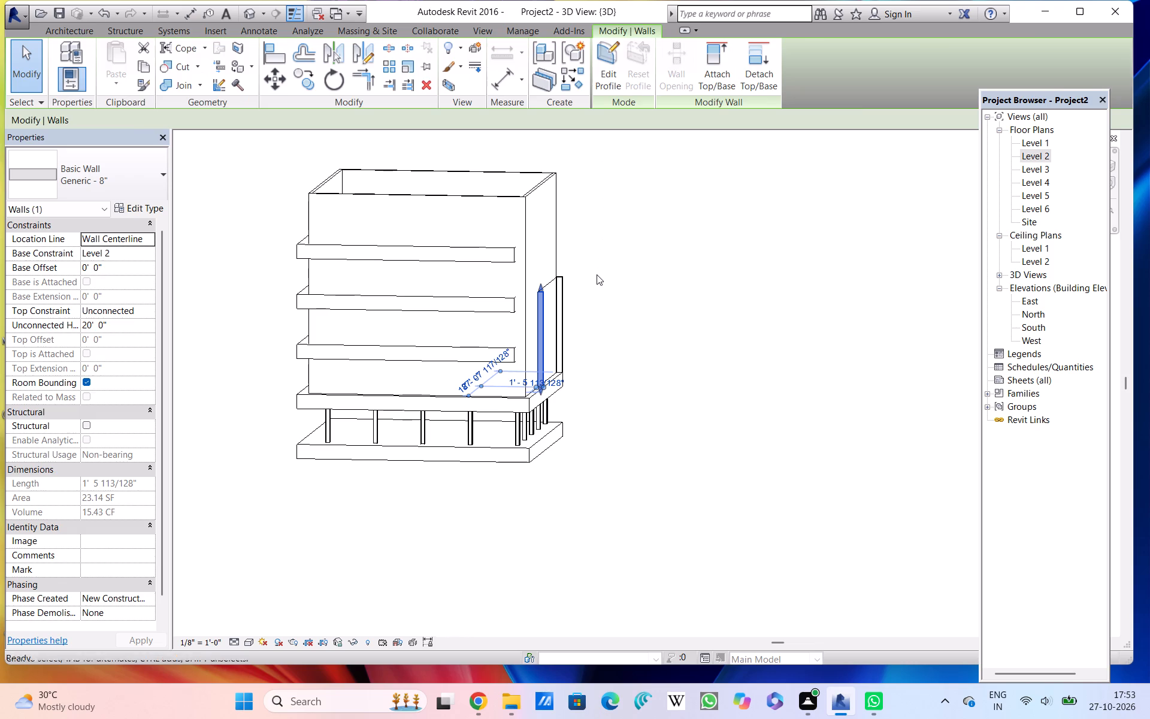
left_click(538, 289)
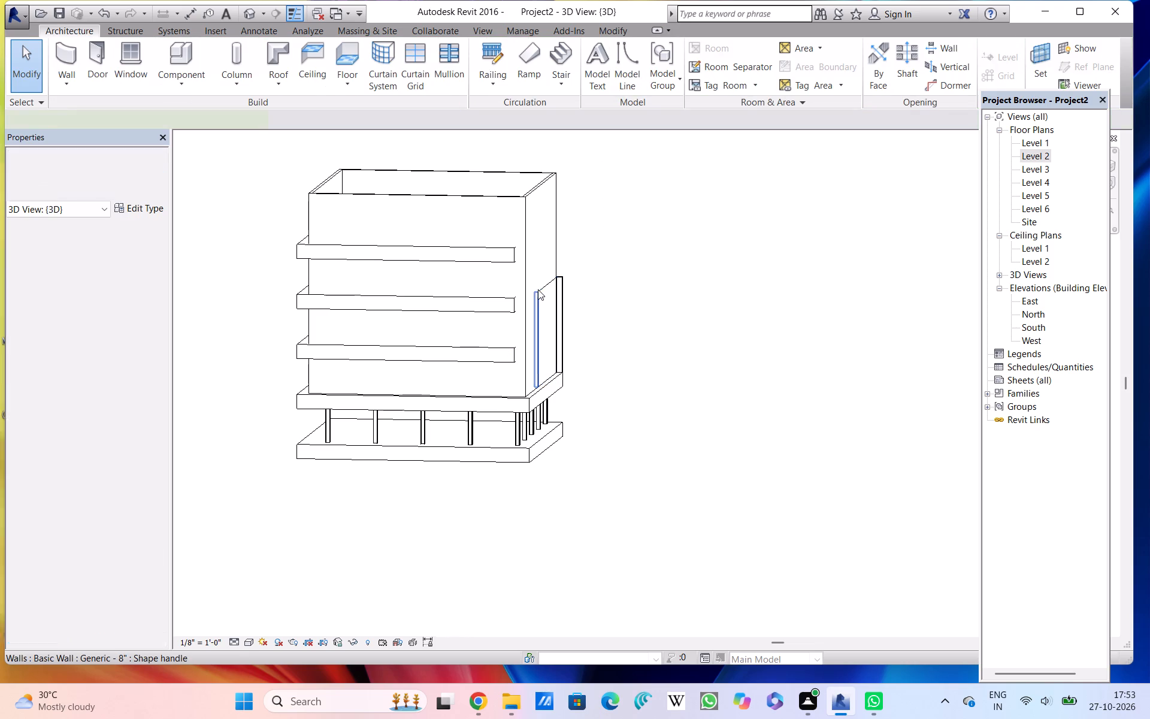
left_click(586, 295)
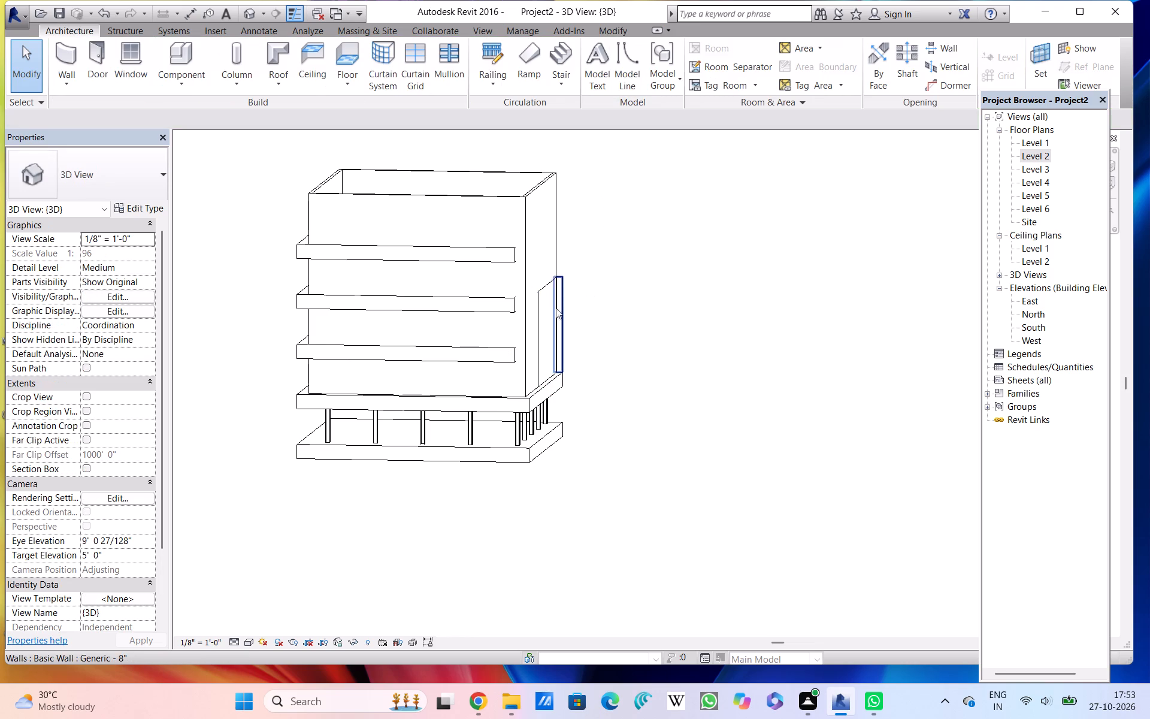
left_click(541, 287)
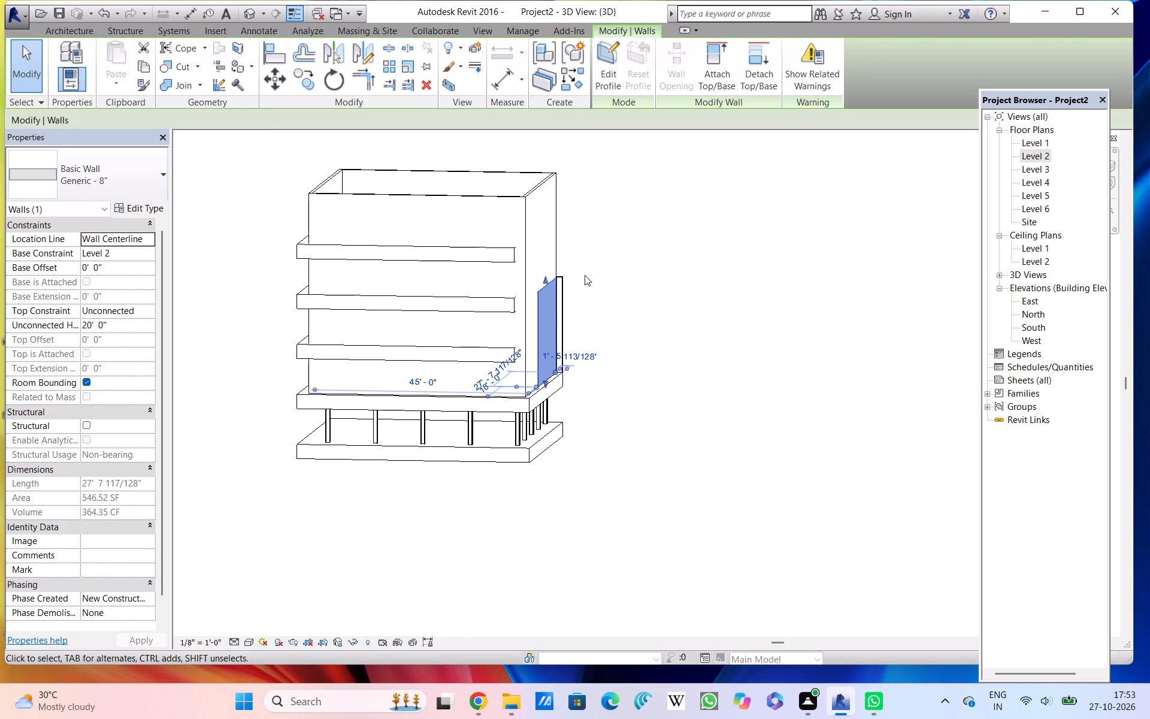
key("Delete")
left_click(565, 291)
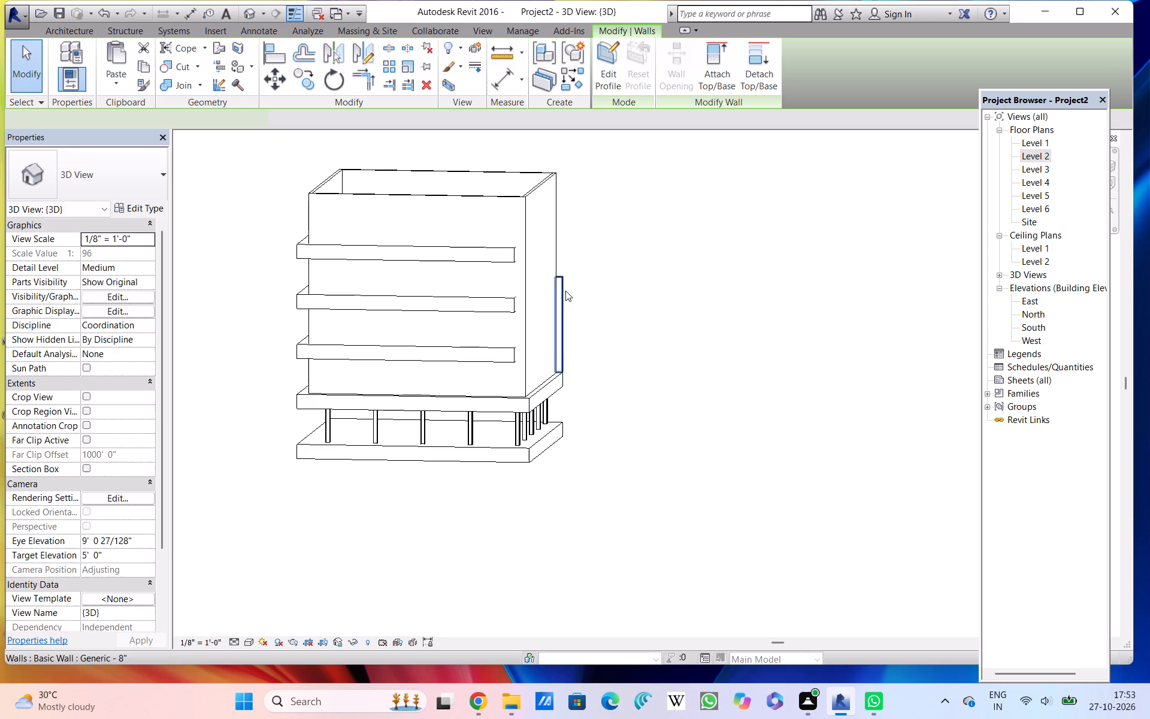
key("Delete")
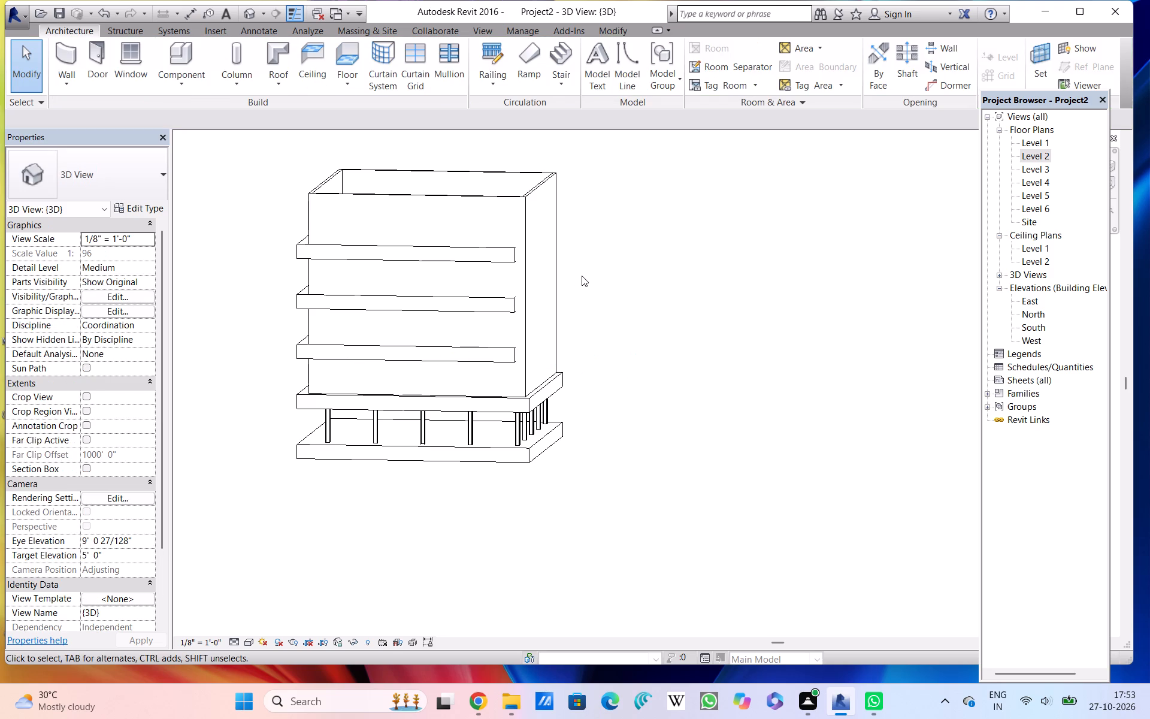
Examine the building's slab overhangs around the enclosing walls in the 3D view, East elevation and Level 2 floor plan.
scroll(582, 276, "down", 1)
middle_click_drag(582, 276, 671, 333, "shift")
scroll(582, 276, "down", 1, "shift")
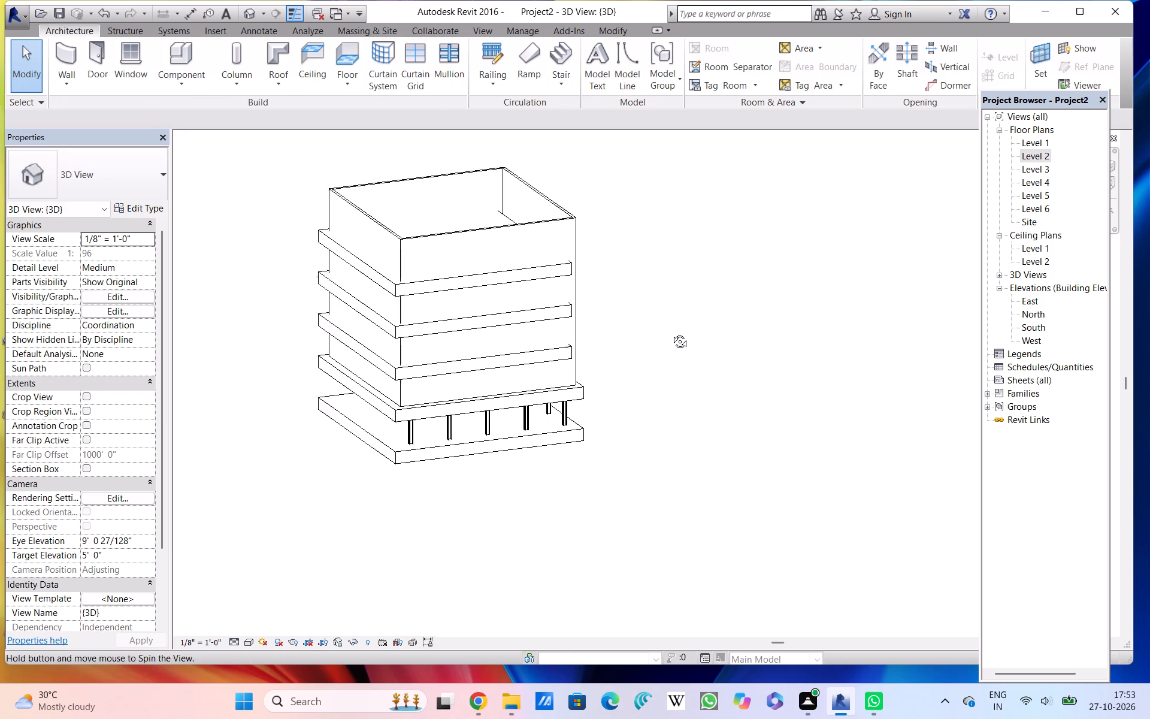
middle_click_drag(671, 333, 761, 334, "shift")
middle_click_drag(684, 339, 603, 361, "shift")
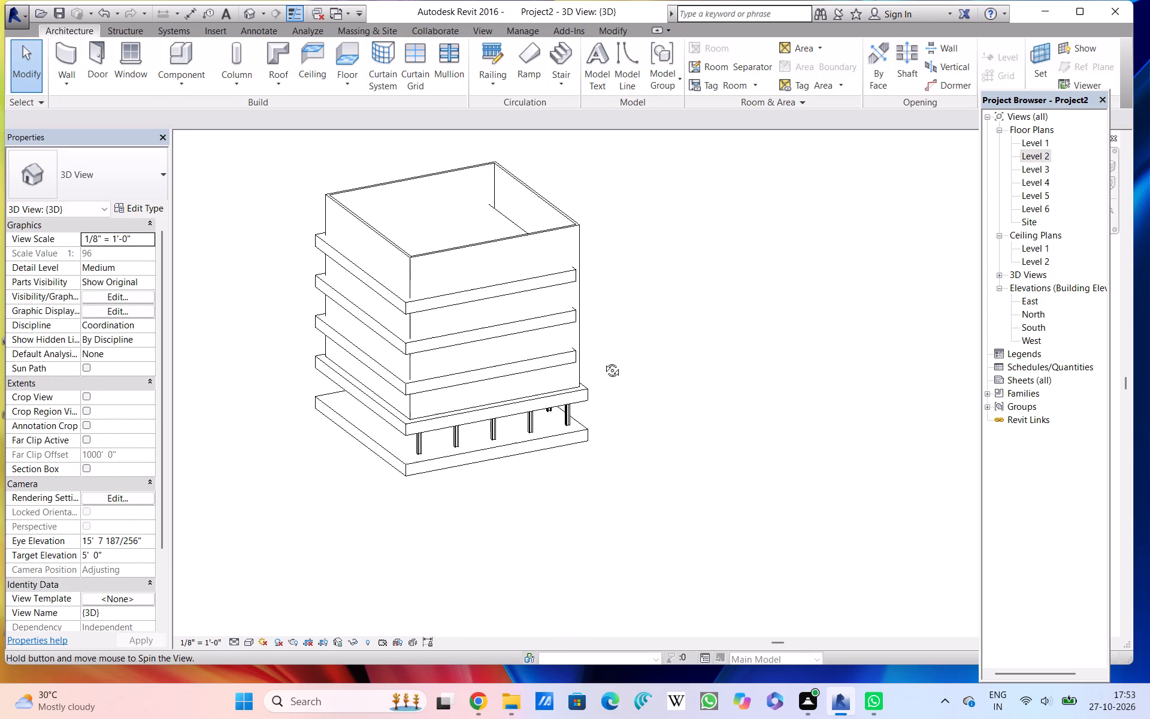
middle_click_drag(603, 361, 620, 327, "shift")
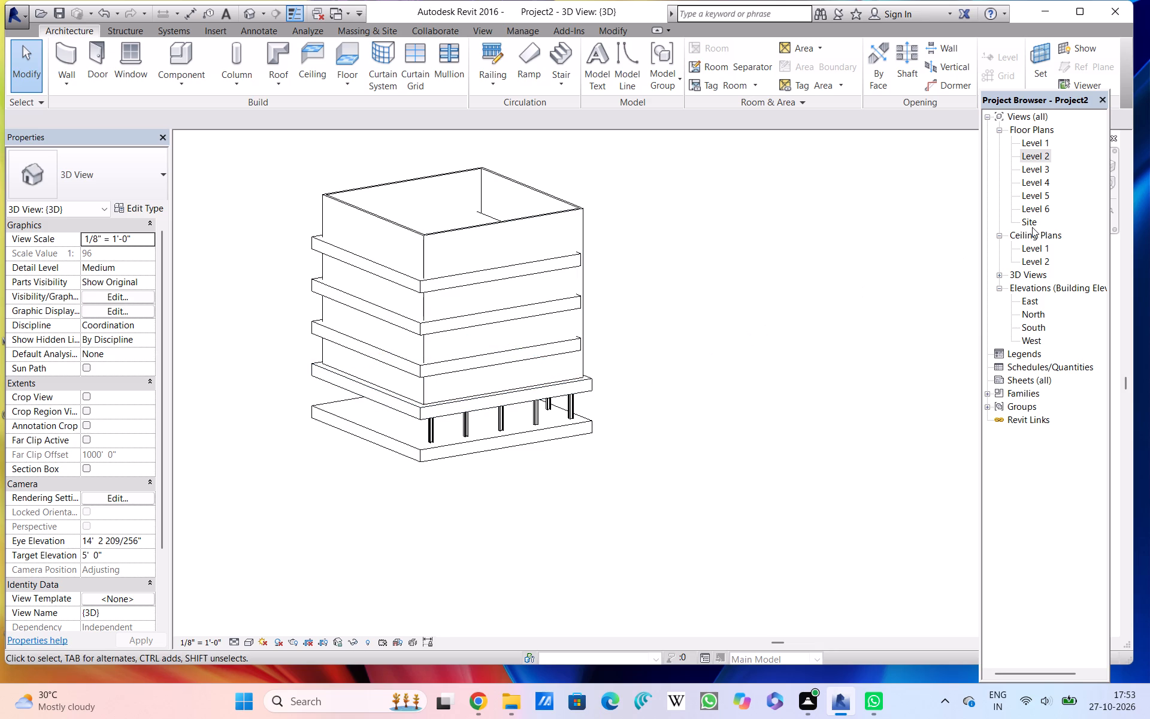
left_click(1027, 306)
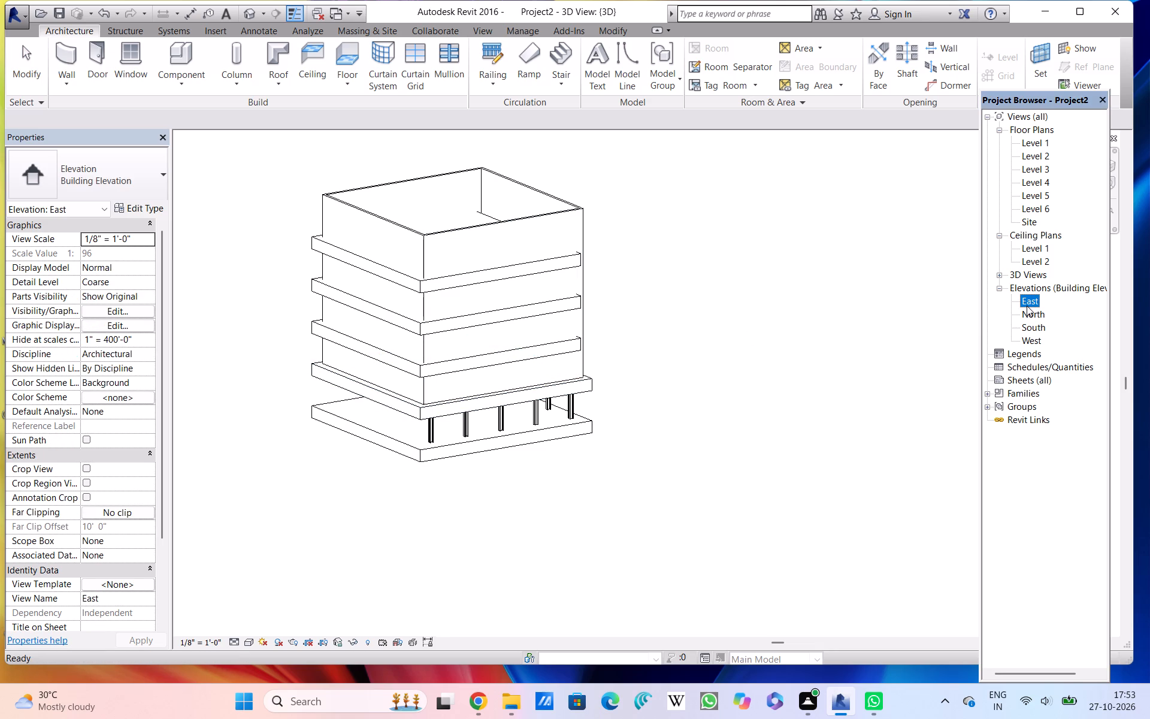
left_click(1026, 304)
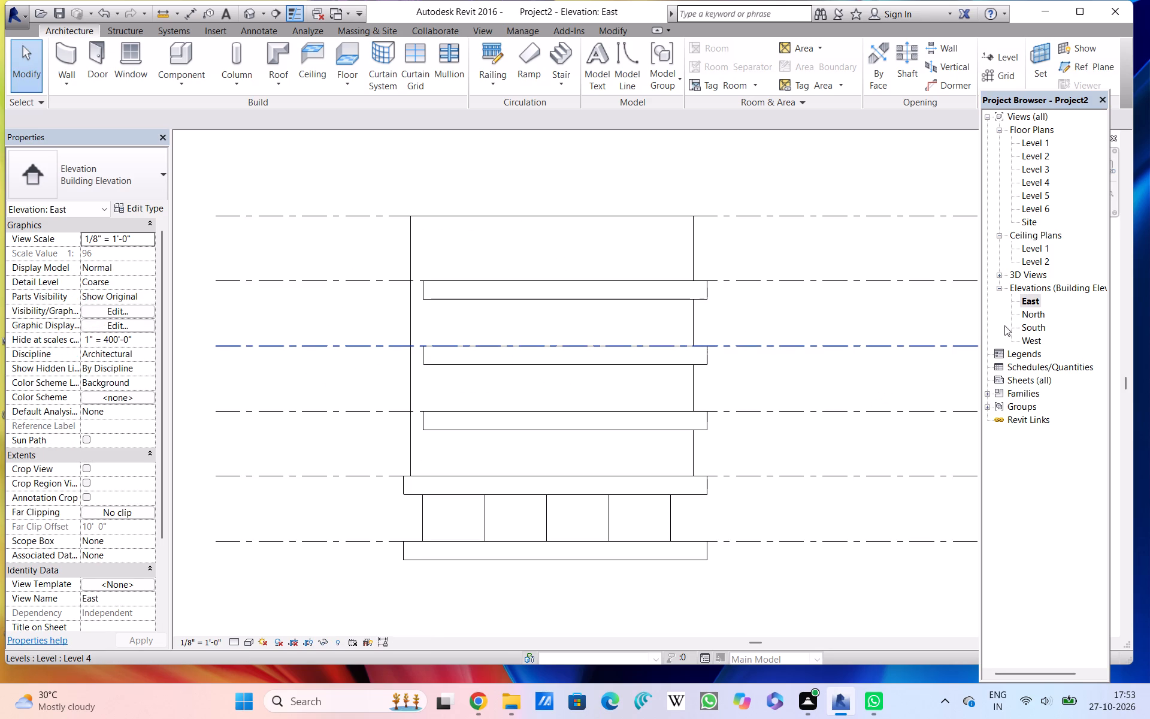
left_click(1030, 160)
left_click(1030, 160)
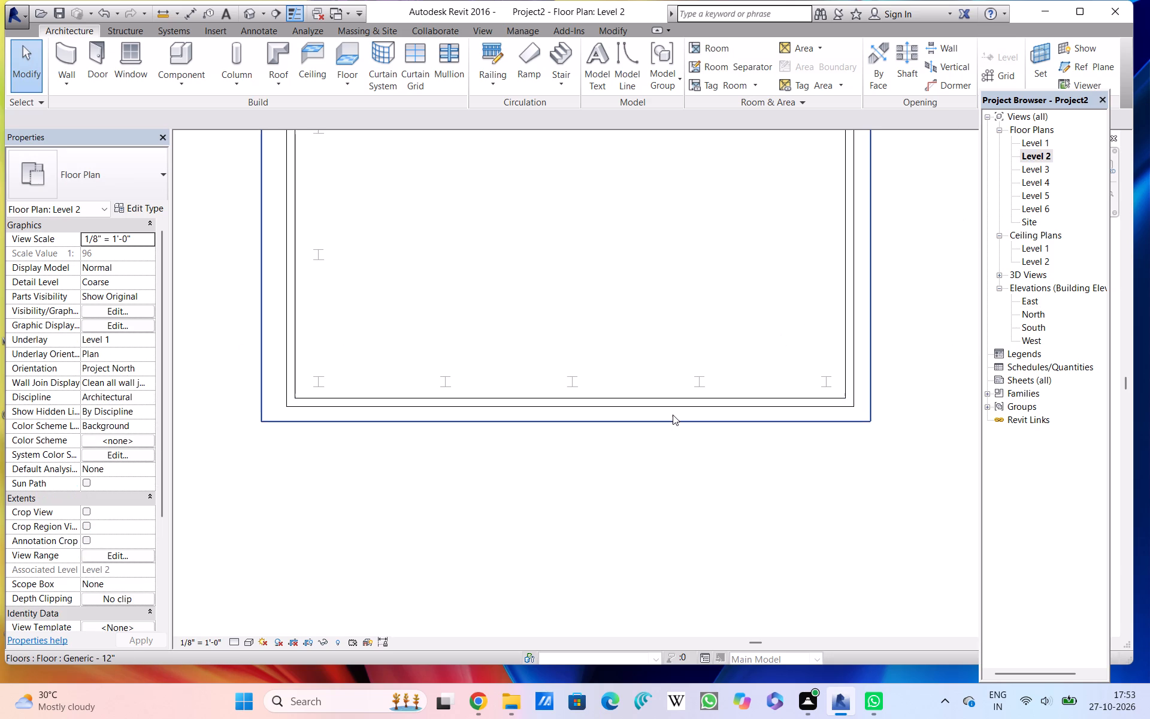
scroll(673, 415, "up", 1)
scroll(673, 415, "down", 9)
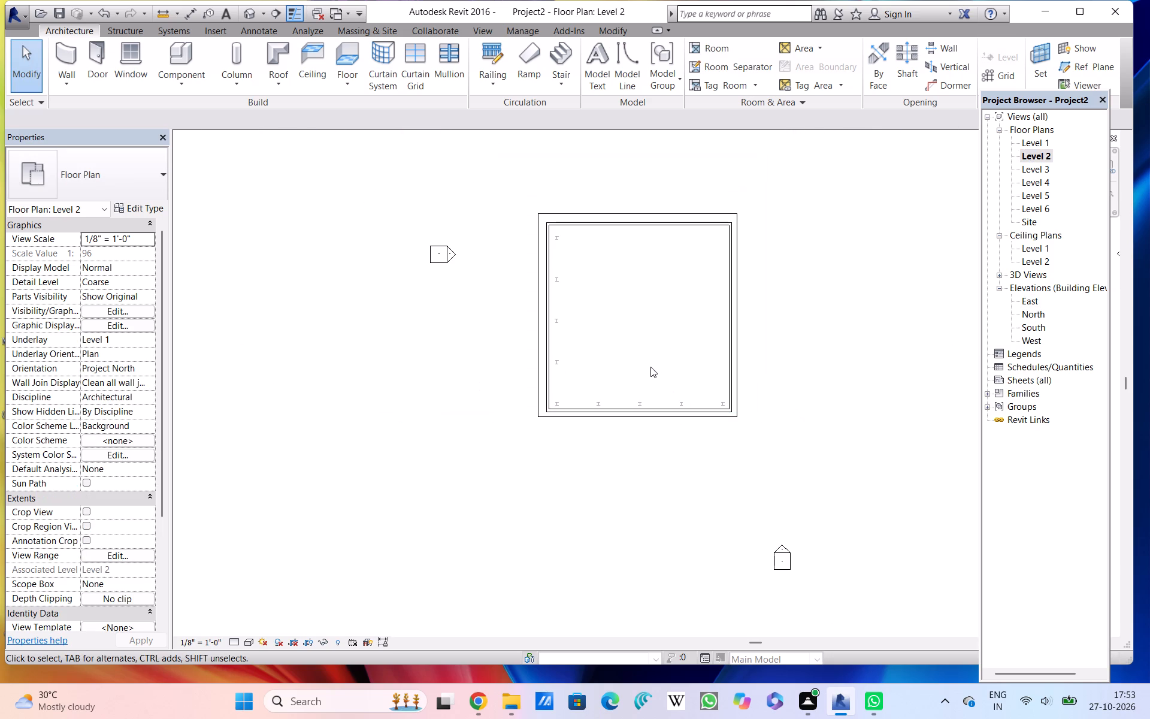
middle_click_drag(647, 370, 721, 365, "shift")
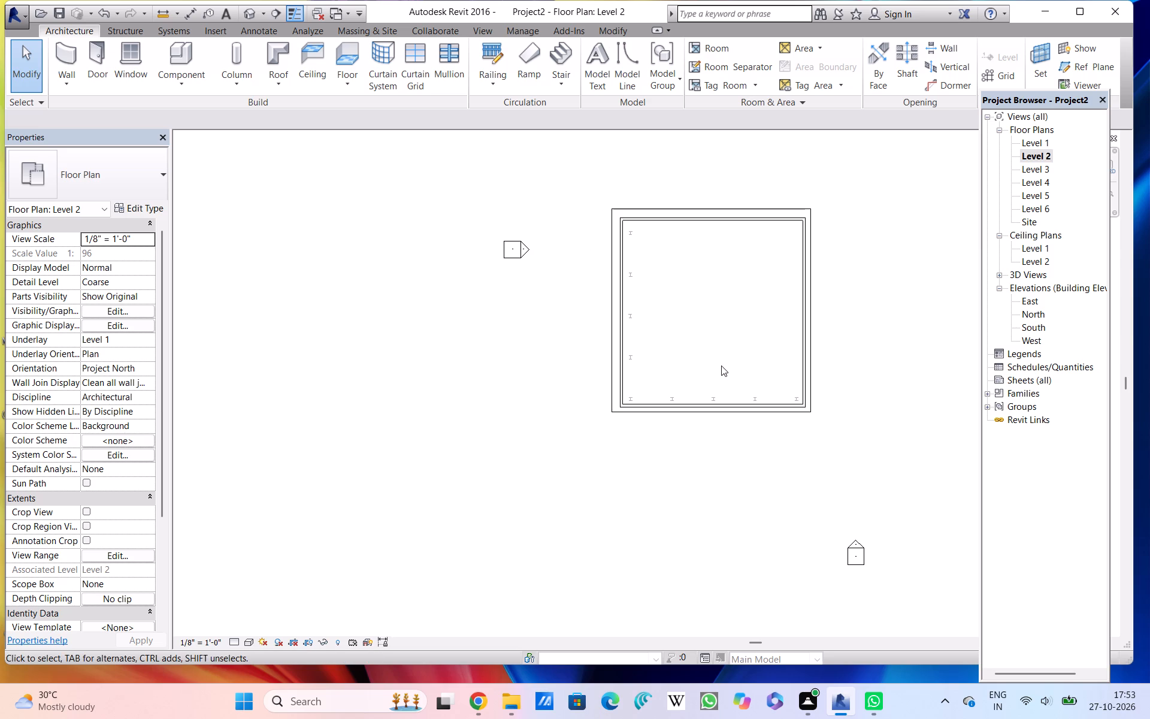
left_click(1036, 296)
left_click(1036, 296)
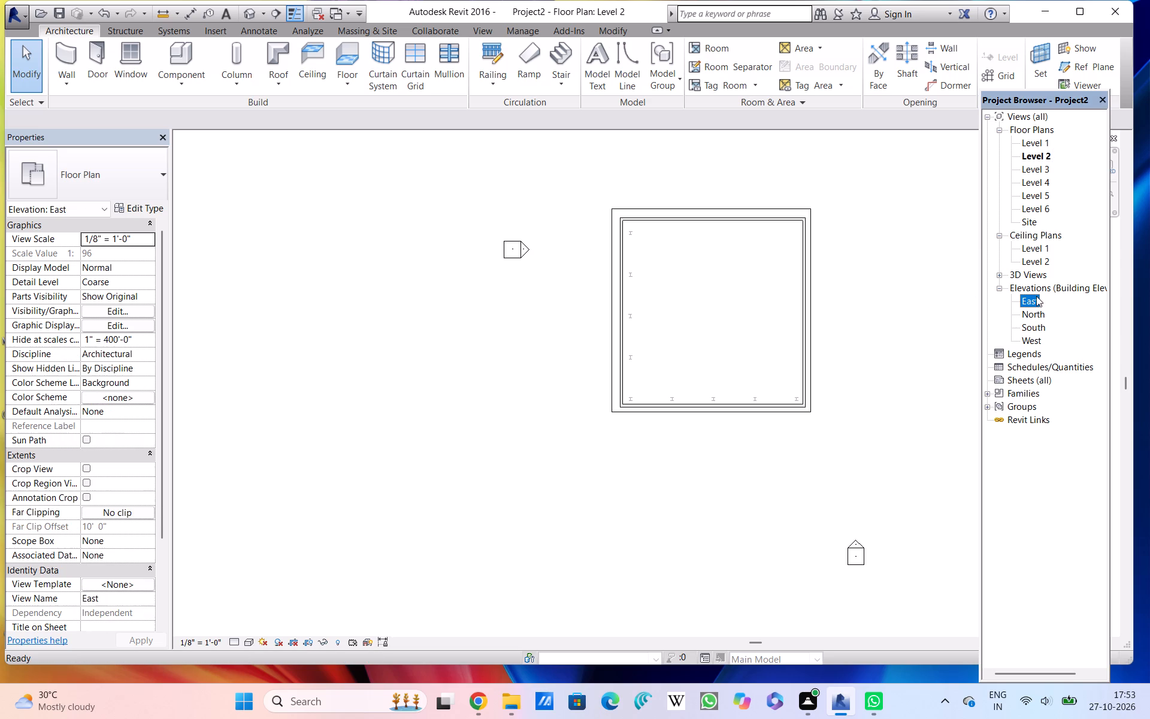
left_click(1031, 334)
Edit the Level 2 floor's boundary in plan, moving its south edge outward to 4' 0" from the enclosing wall.
double_click(1031, 152)
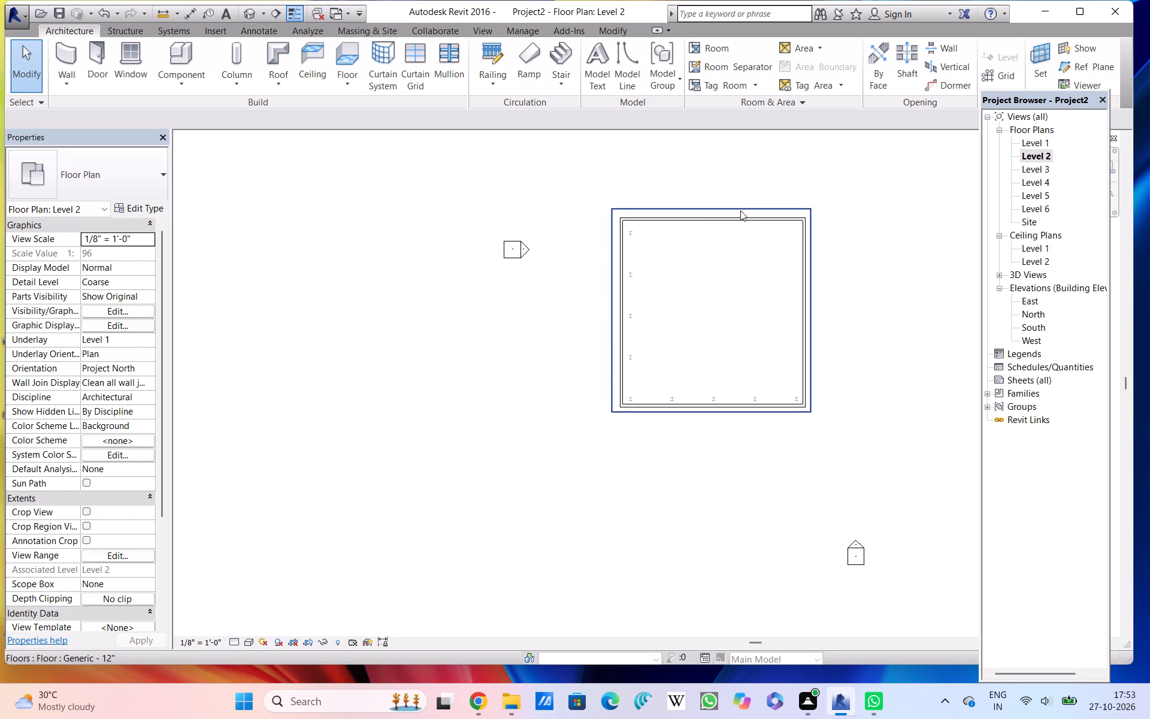
scroll(740, 210, "up", 6)
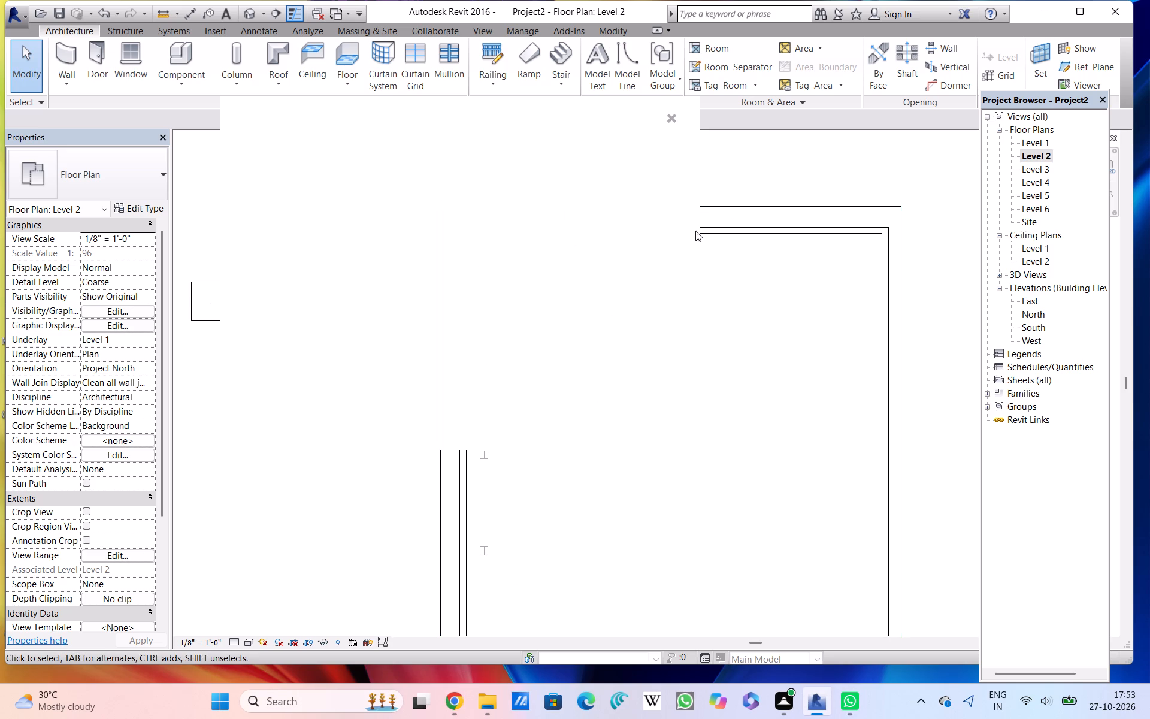
left_click(672, 119)
left_click(672, 119)
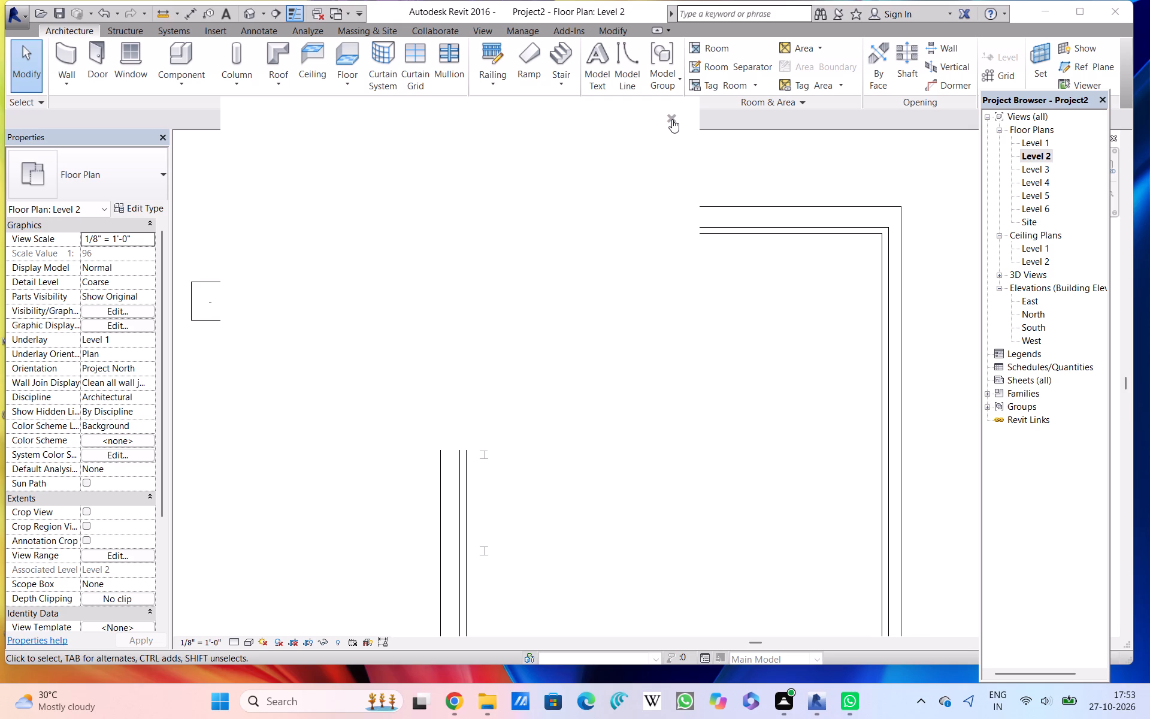
left_click(672, 119)
double_click(634, 212)
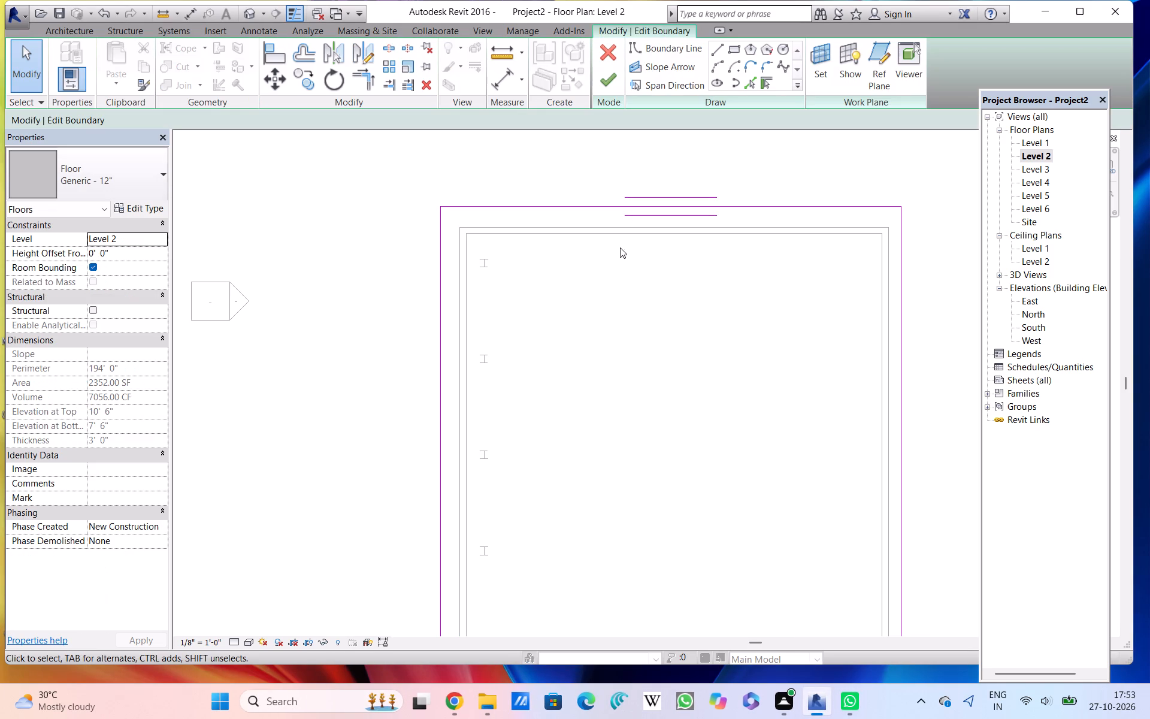
scroll(613, 272, "down", 4)
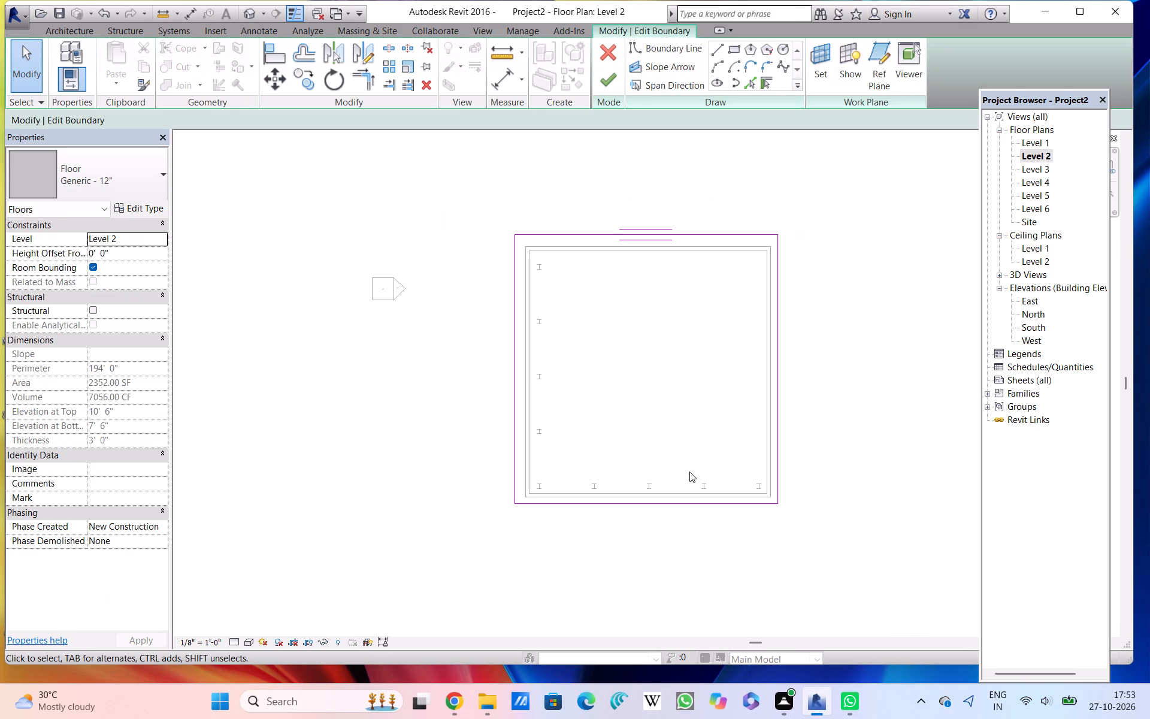
middle_click_drag(689, 472, 636, 386)
scroll(636, 386, "up", 4)
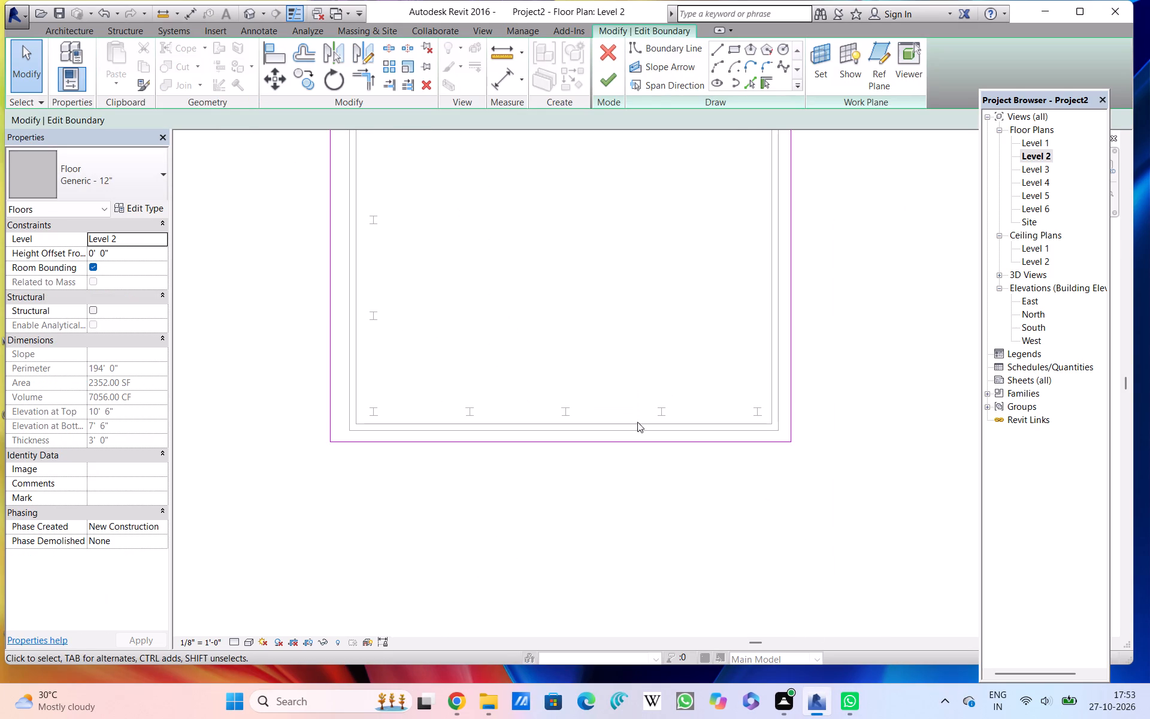
left_click(633, 442)
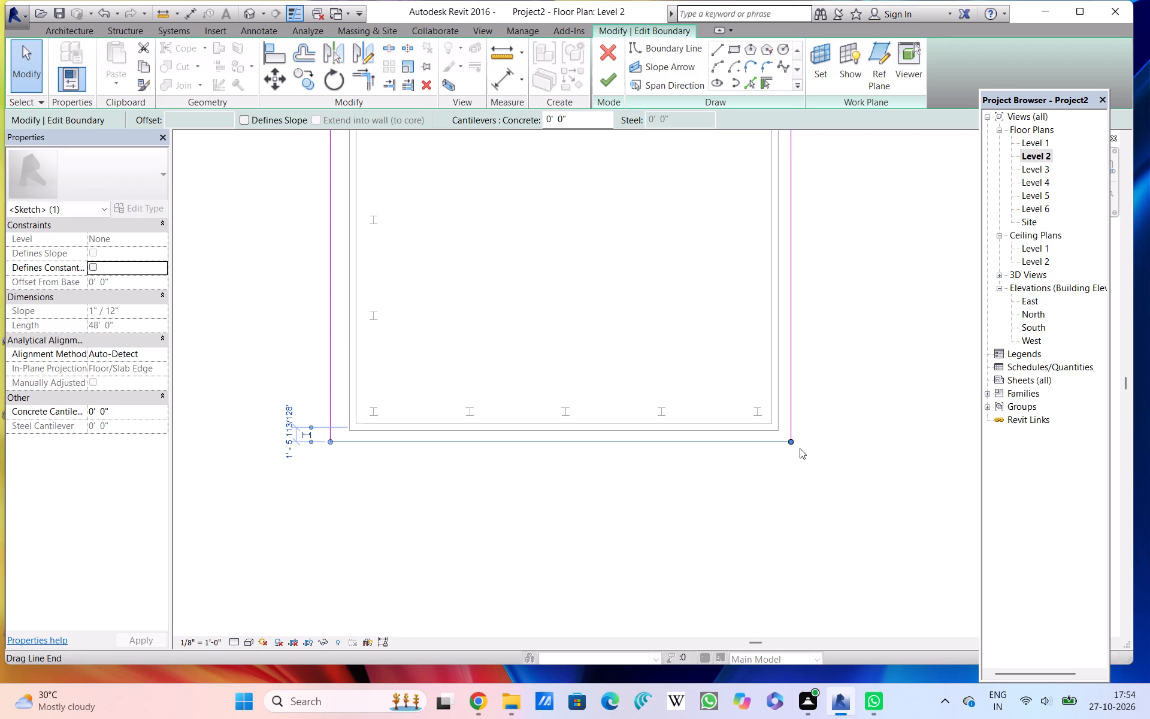
left_click_drag(791, 442, 791, 452)
left_click(791, 452)
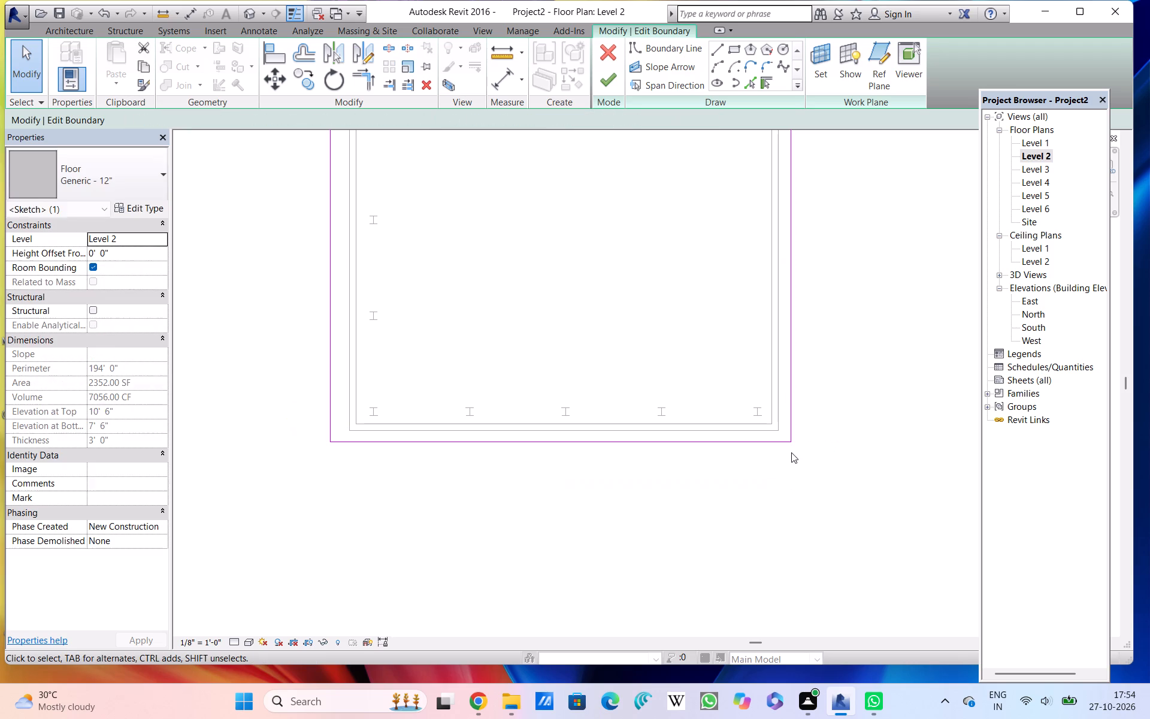
left_click(618, 445)
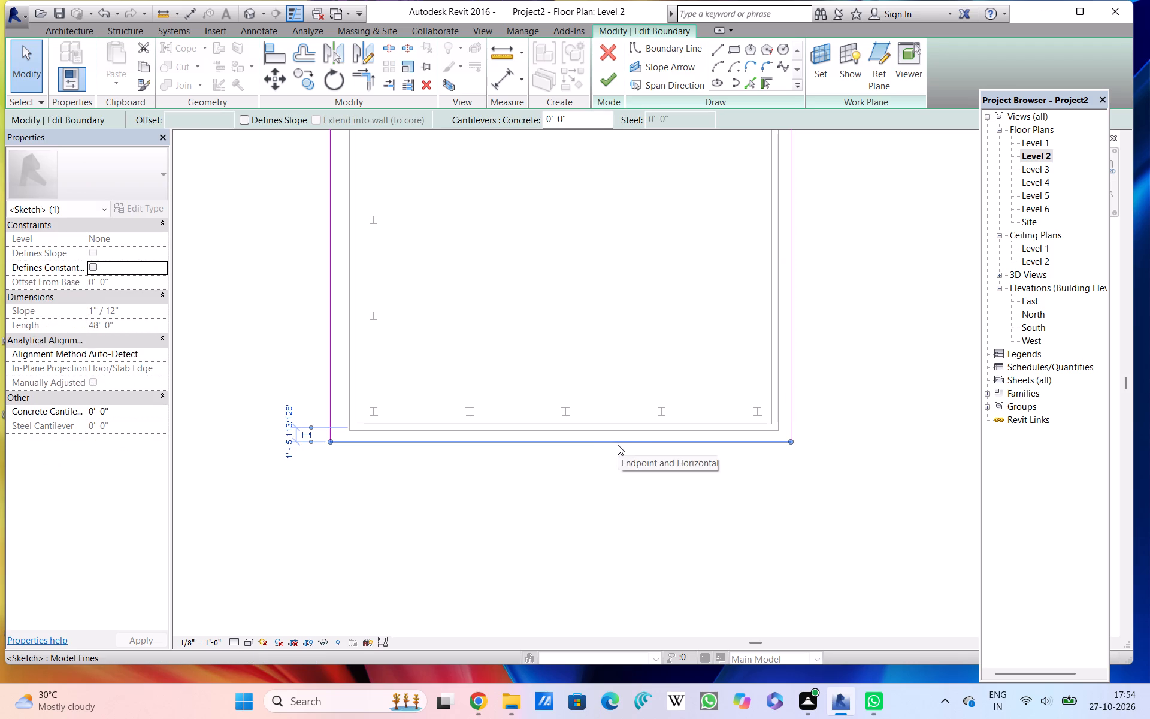
left_click_drag(618, 440, 618, 463)
left_click(618, 463)
left_click(618, 463)
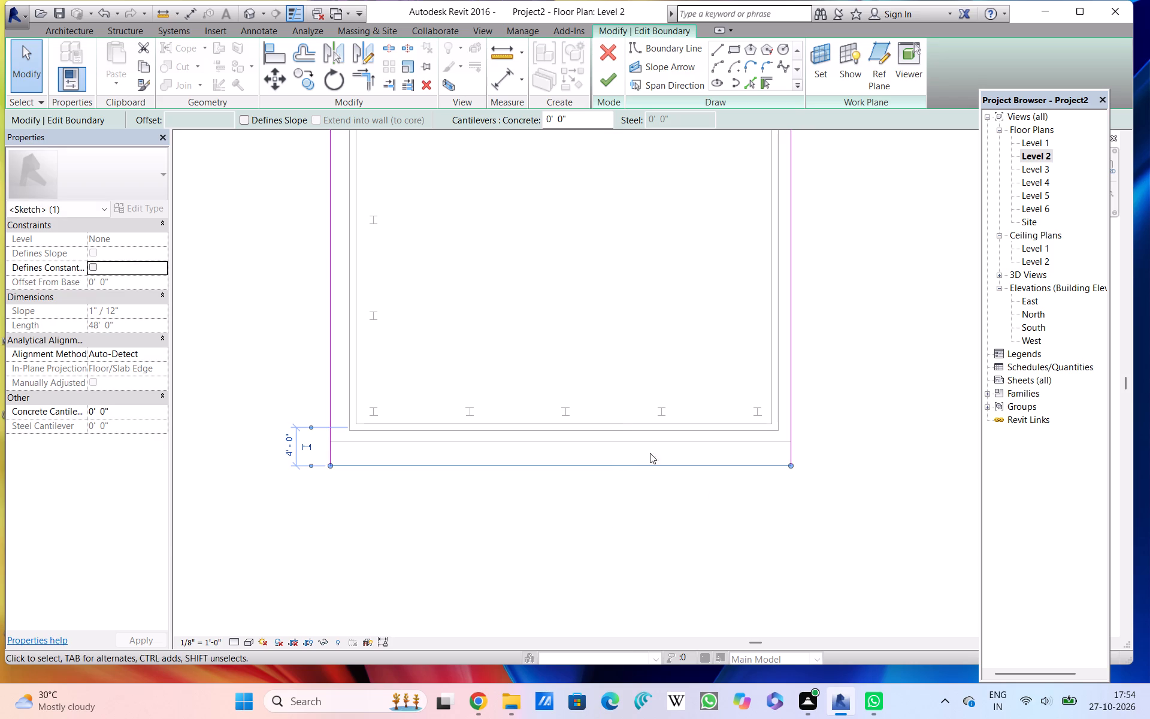
left_click(671, 450)
left_click(689, 444)
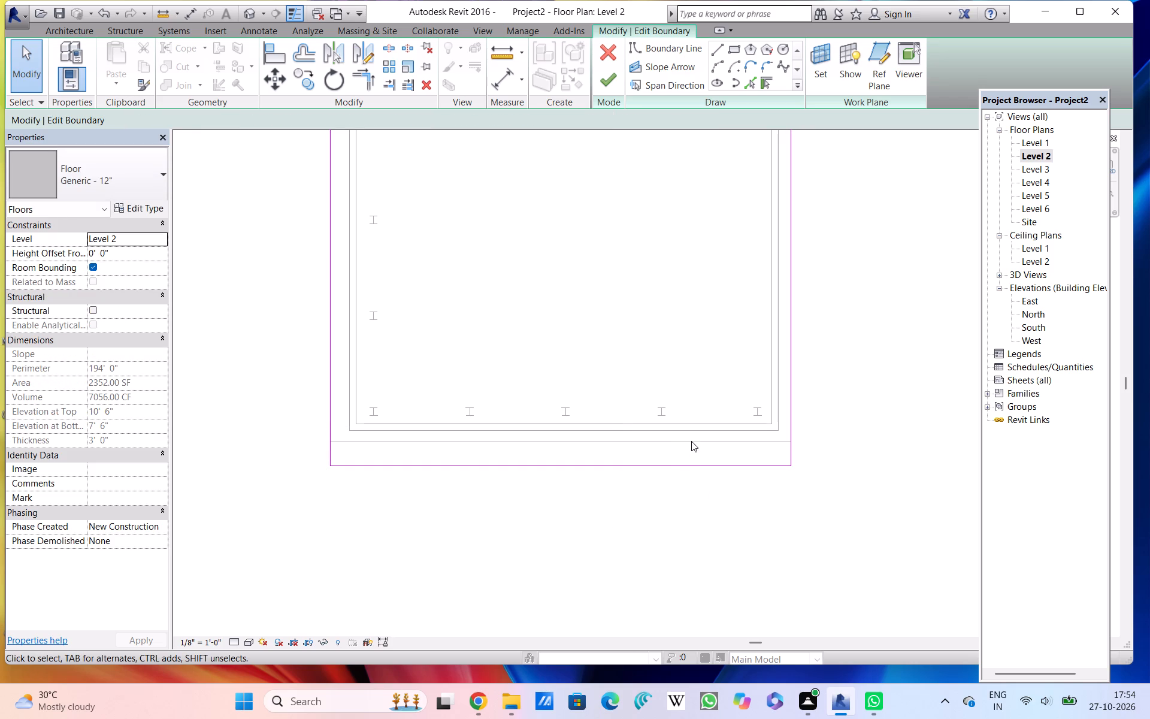
Move the Level 2 floor boundary's east edge outward to 4' 0" from the enclosing wall and finish the boundary edit.
scroll(691, 441, "down", 3)
middle_click_drag(691, 441, 692, 454)
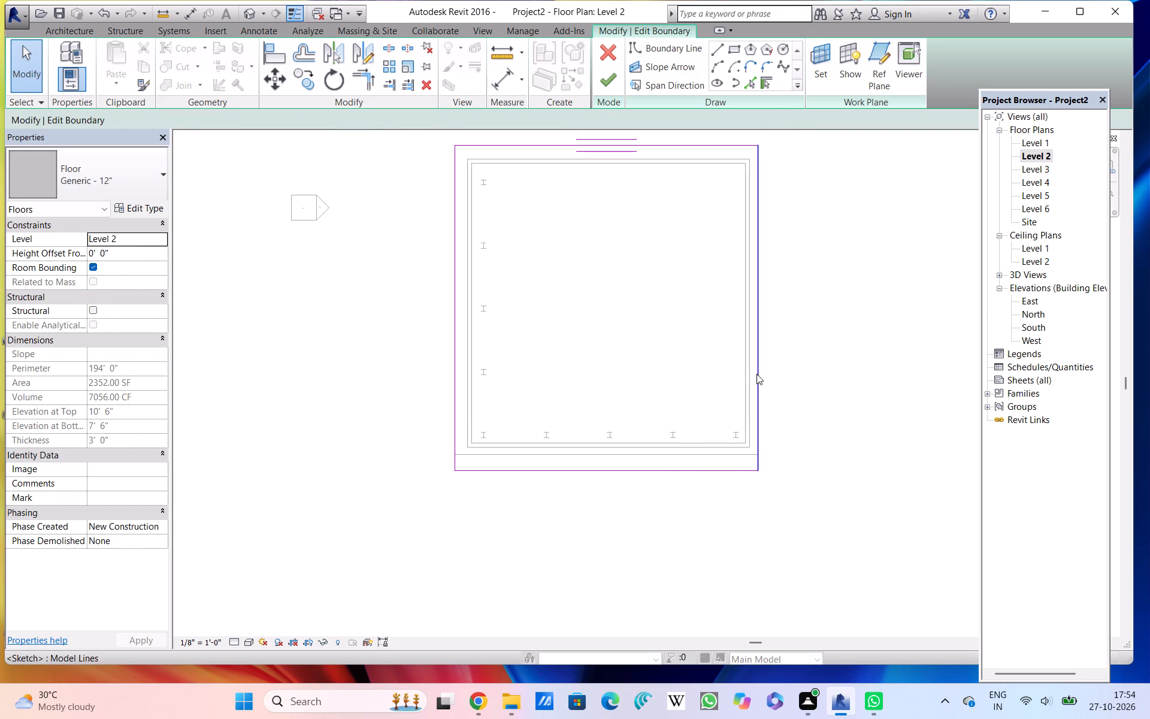
left_click(759, 376)
left_click_drag(755, 358, 762, 358)
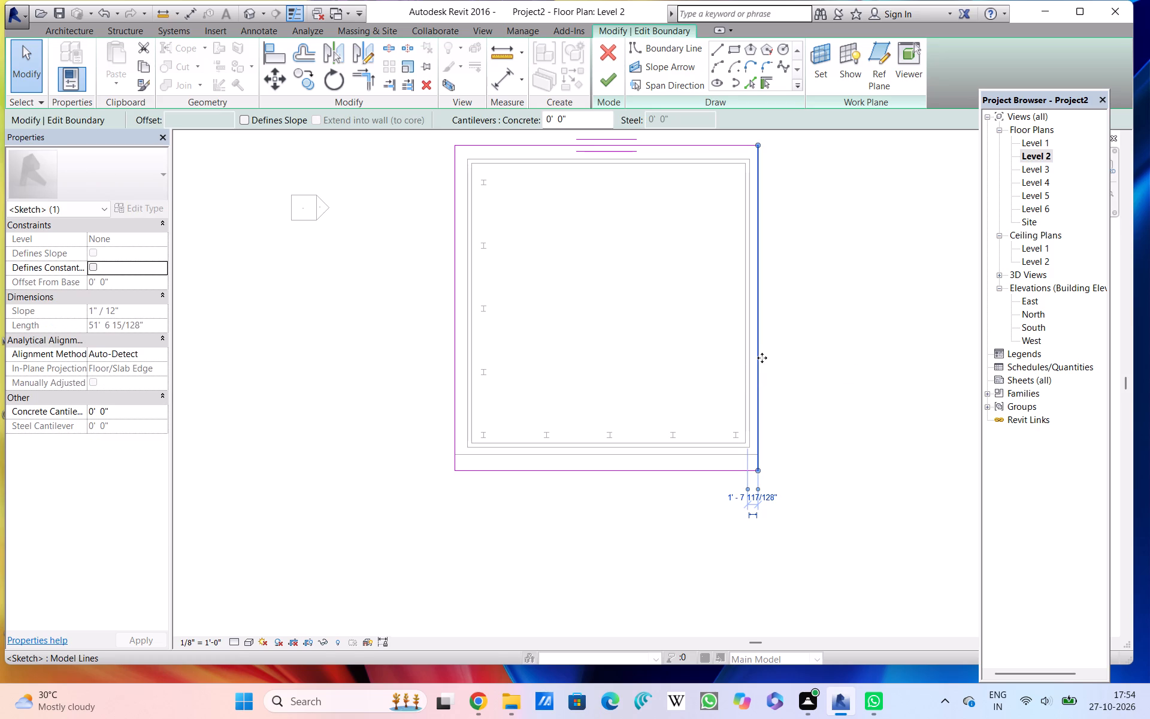
left_click_drag(762, 358, 779, 358)
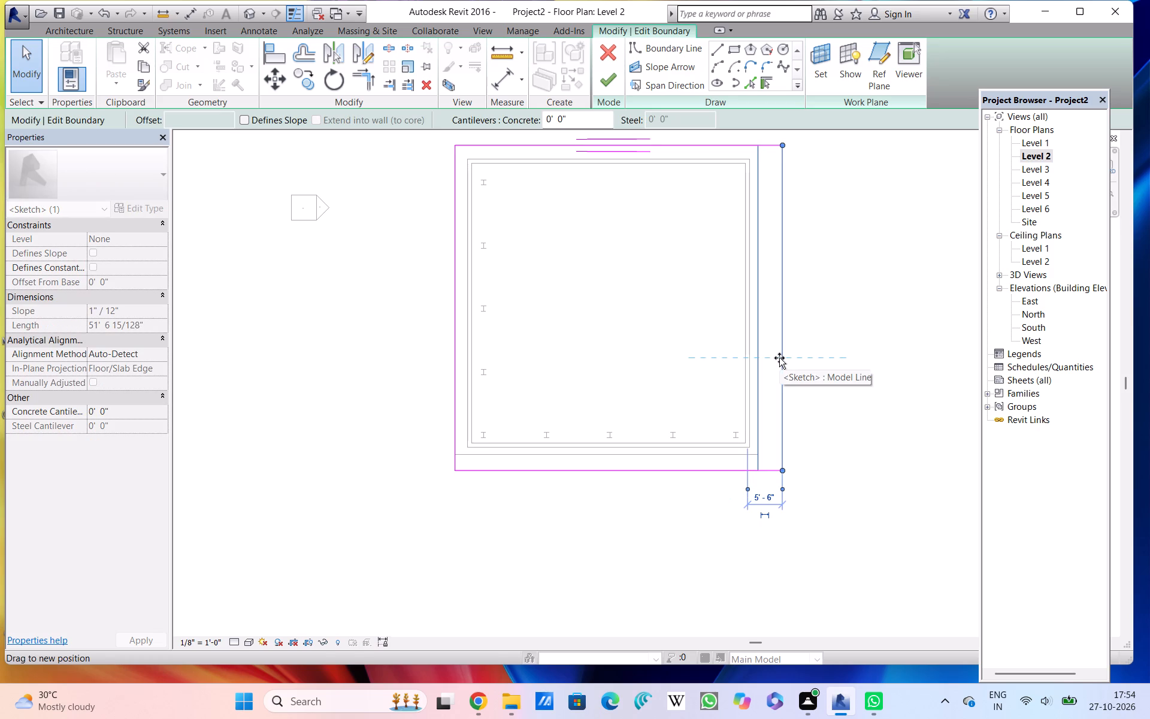
left_click_drag(779, 358, 770, 358)
left_click(770, 358)
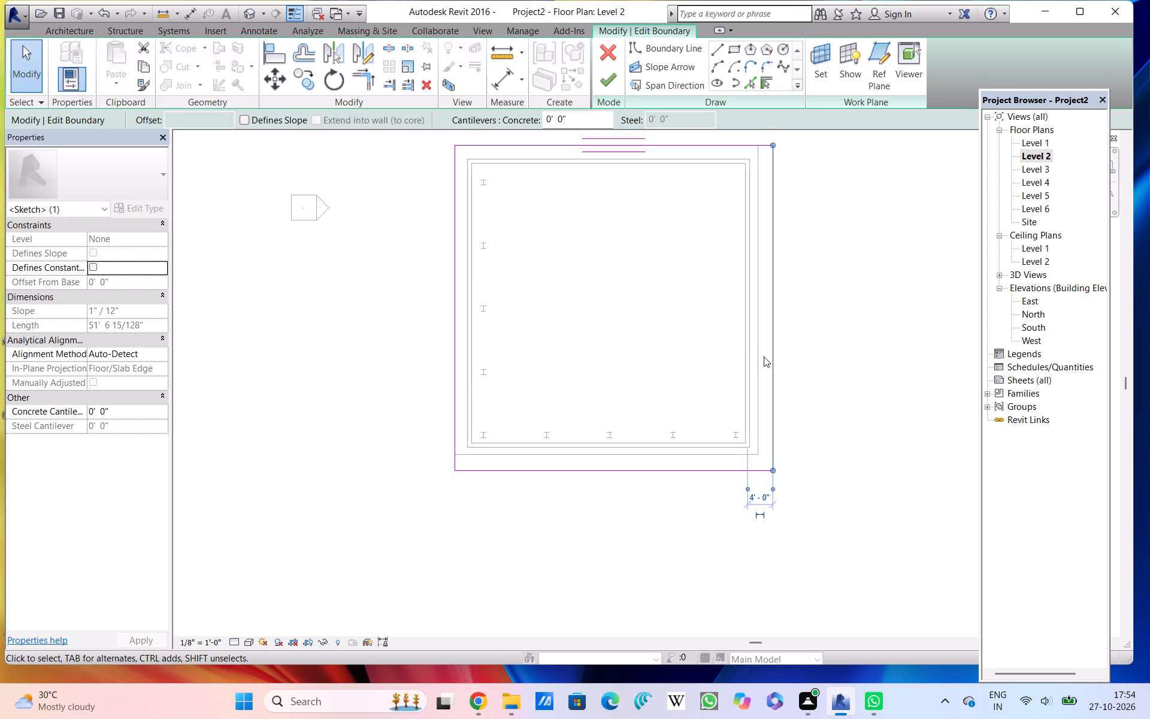
left_click(764, 357)
left_click(615, 76)
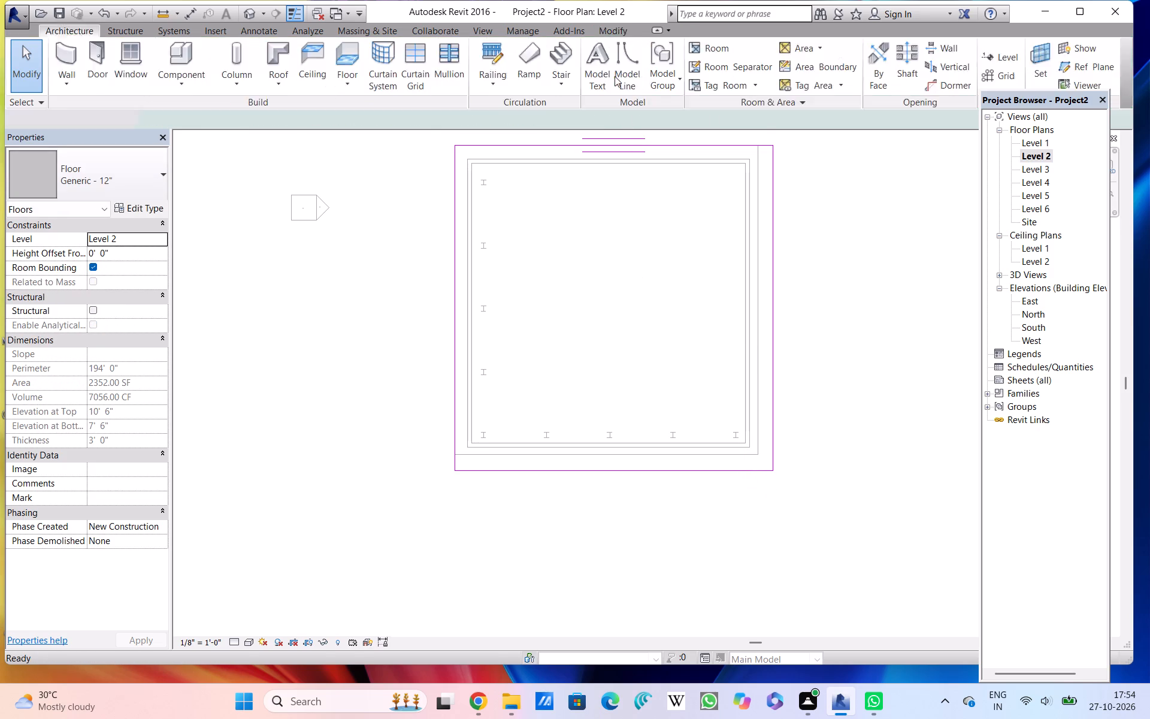
left_click(806, 335)
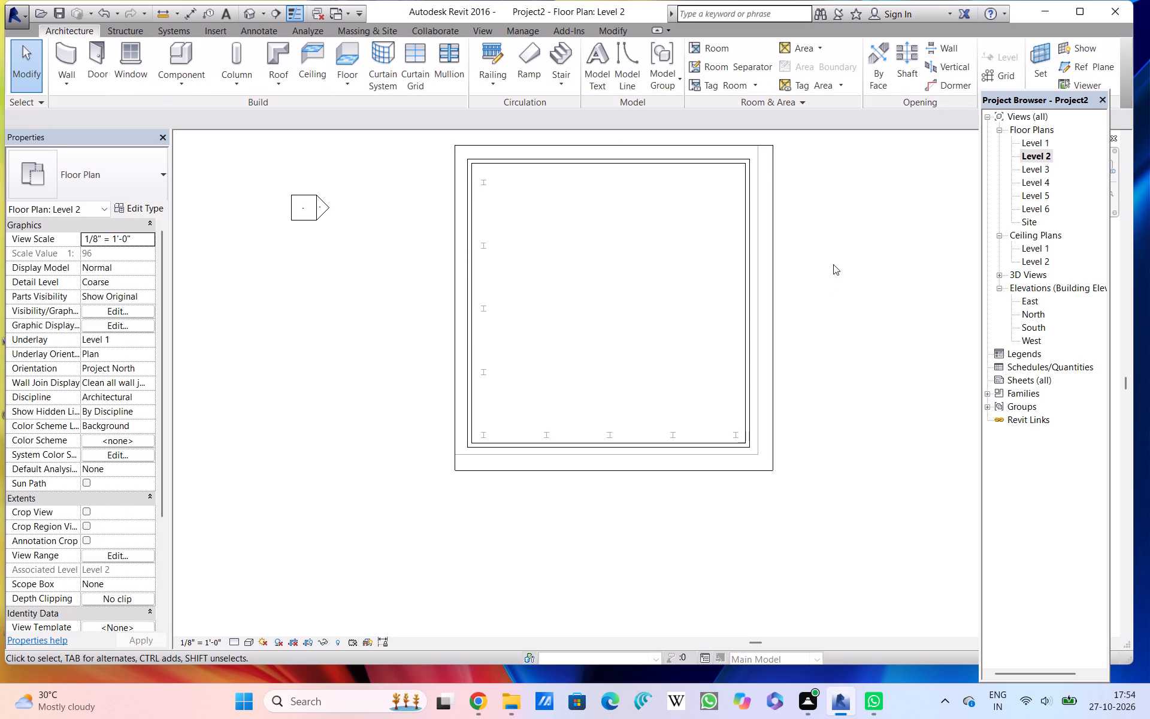
middle_click_drag(823, 305, 806, 362, "shift")
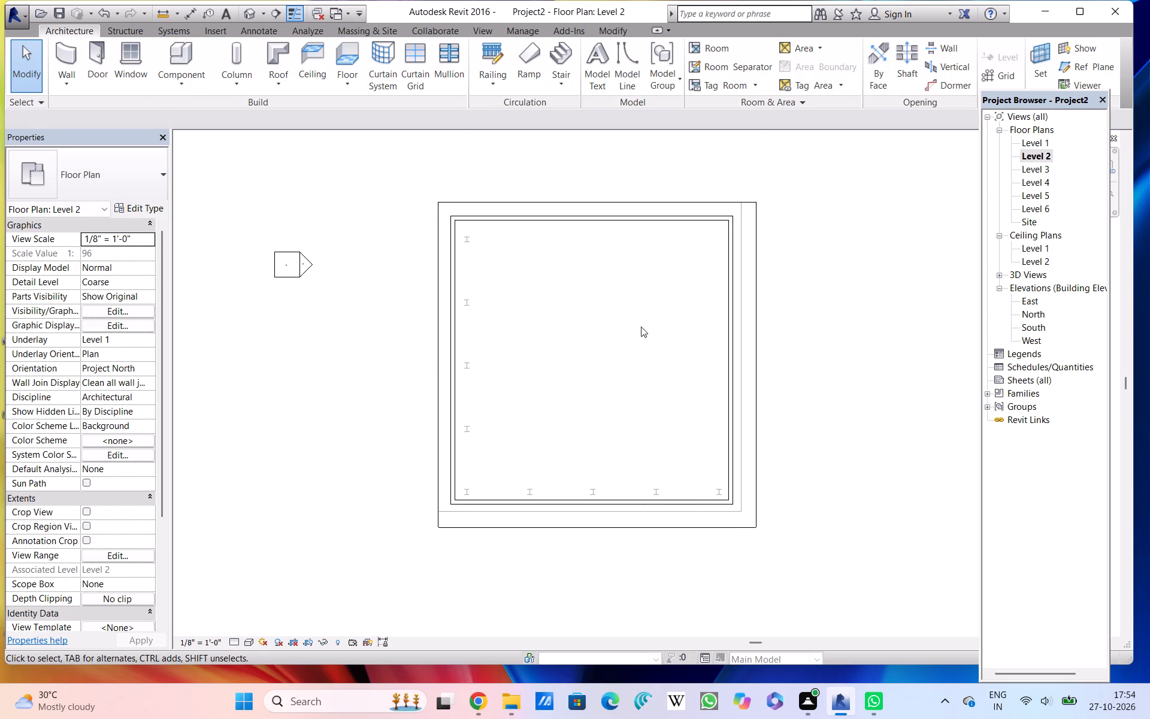
Examine the extended Level 2 slab and the Level 3 slab from several sides in the 3D view.
left_click_drag(219, 0, 228, 4)
left_click(230, 5)
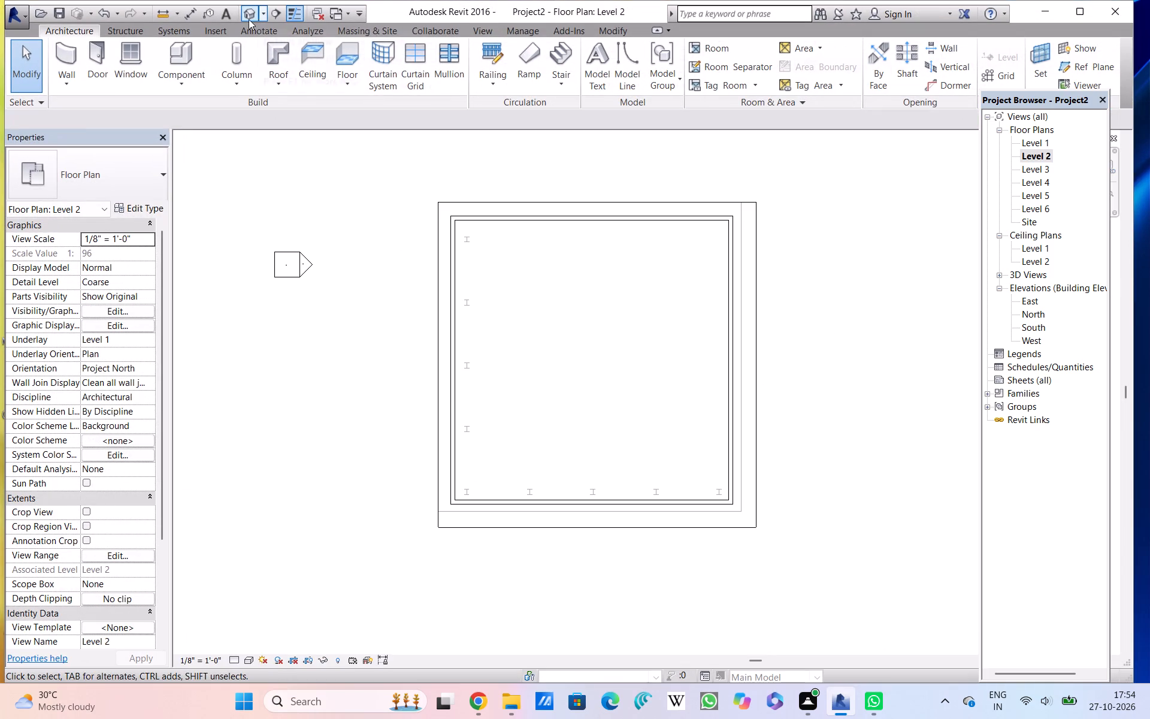
left_click(247, 16)
scroll(664, 349, "down", 1)
middle_click_drag(664, 349, 752, 403, "shift")
scroll(664, 349, "down", 1, "shift")
middle_click_drag(662, 413, 773, 424, "shift")
middle_click_drag(645, 417, 760, 435, "shift")
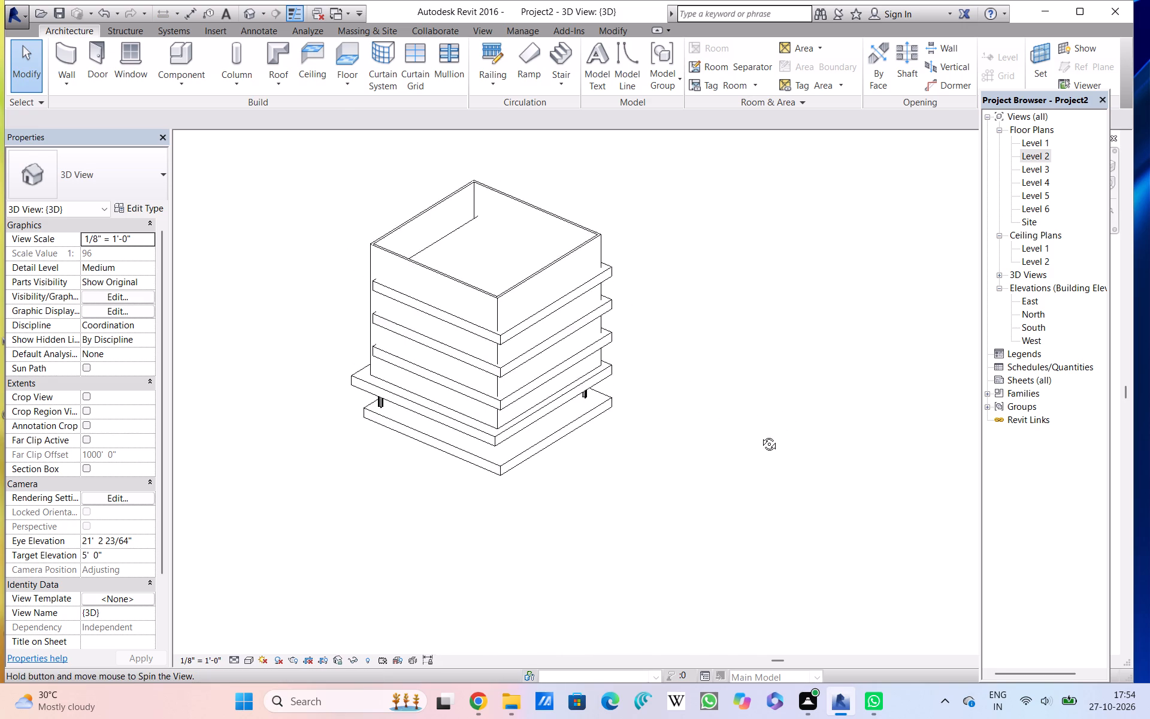
middle_click_drag(760, 435, 801, 433, "shift")
middle_click_drag(697, 458, 927, 451, "shift")
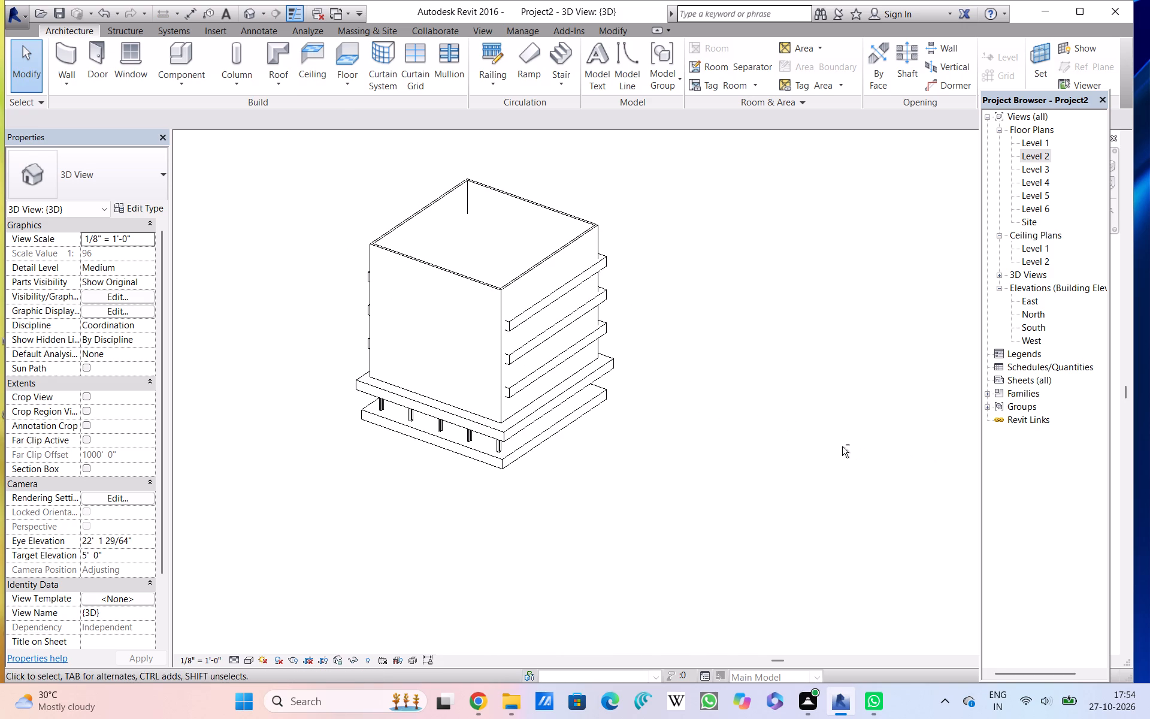
middle_click_drag(888, 458, 937, 466, "shift")
scroll(761, 448, "up", 1)
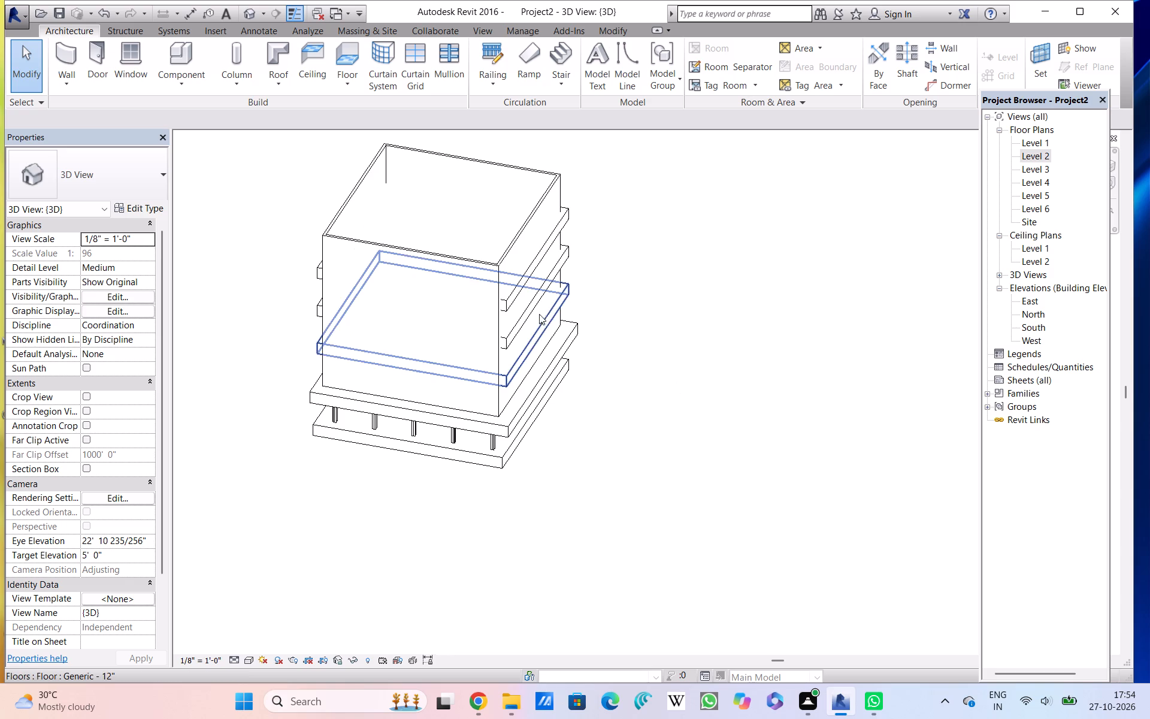
left_click(518, 365)
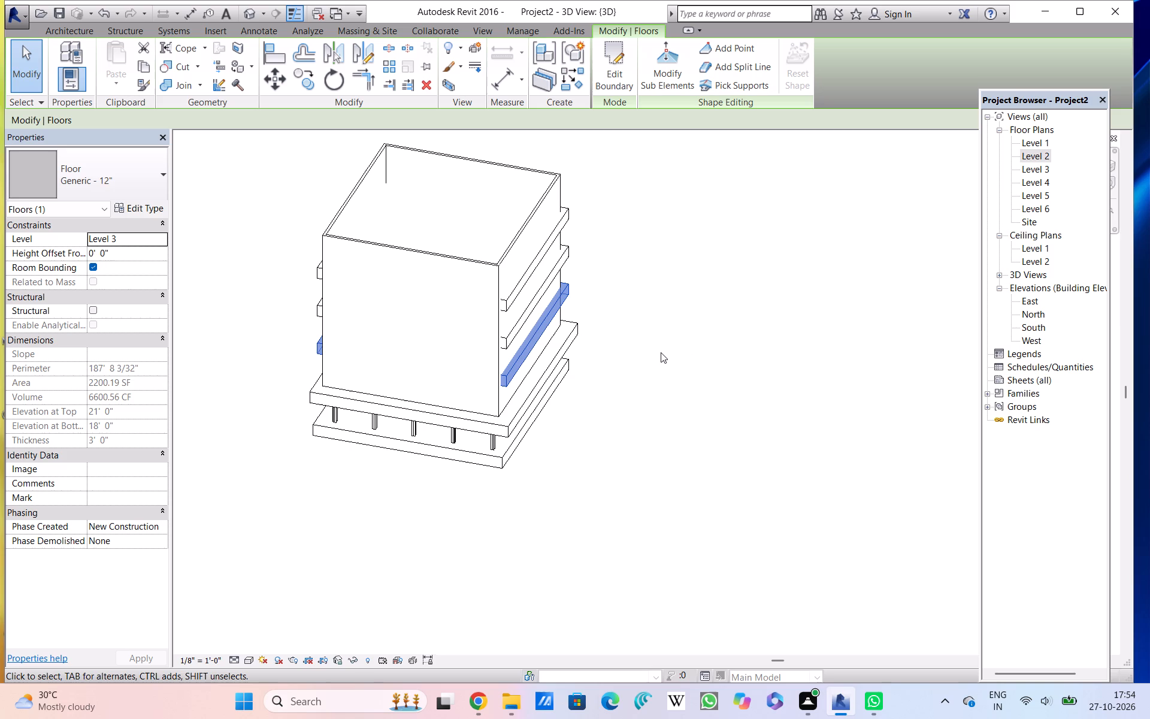
middle_click_drag(661, 352, 388, 440, "shift")
scroll(656, 368, "down", 1, "shift")
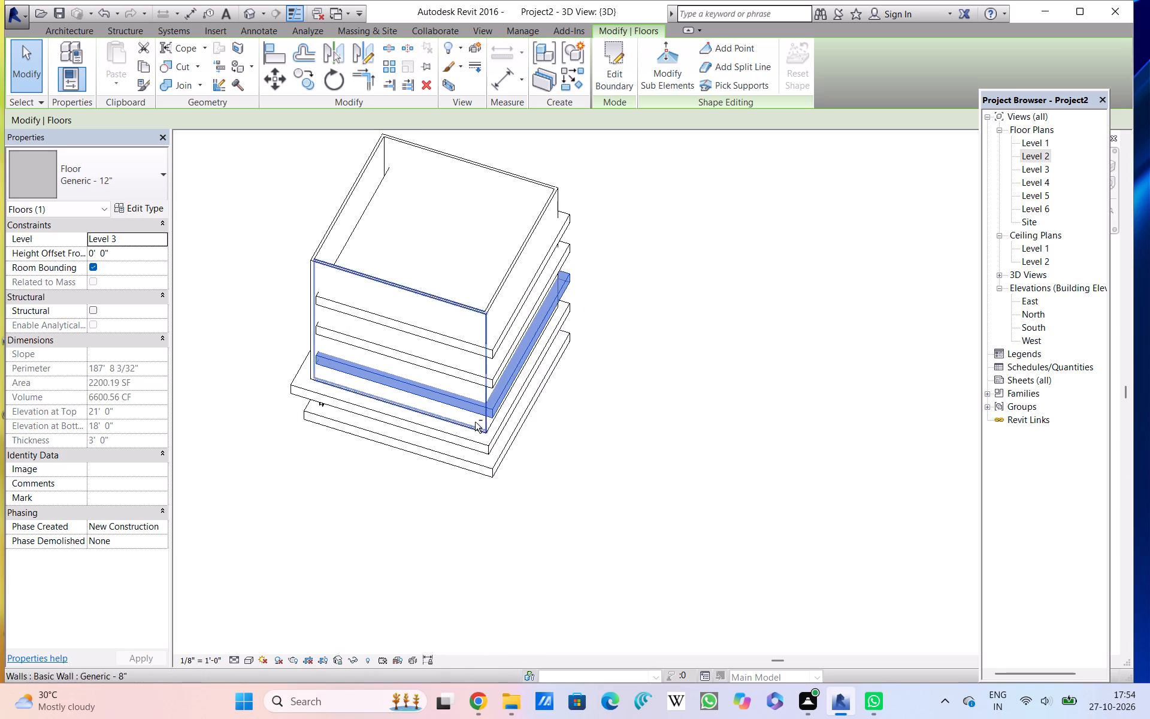
middle_click_drag(642, 373, 625, 294, "shift")
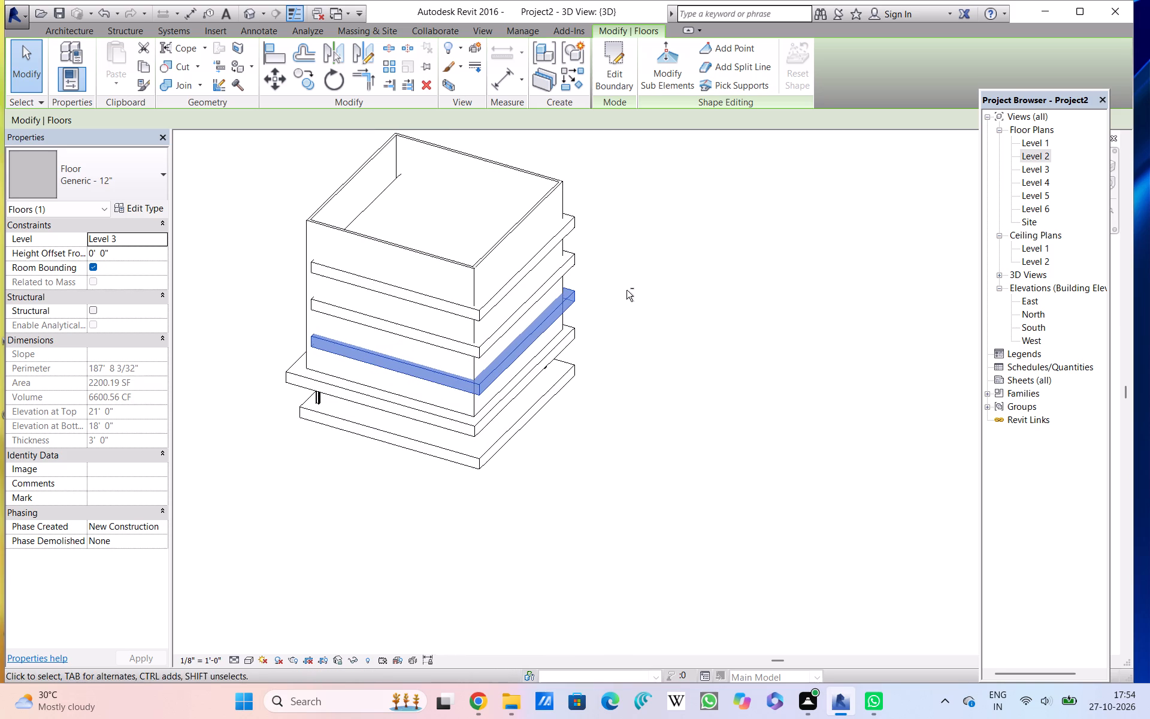
middle_click_drag(629, 290, 352, 315, "shift")
Undo the Level 2 floor boundary edits that moved its south and east edges outward.
key("ctrl+z")
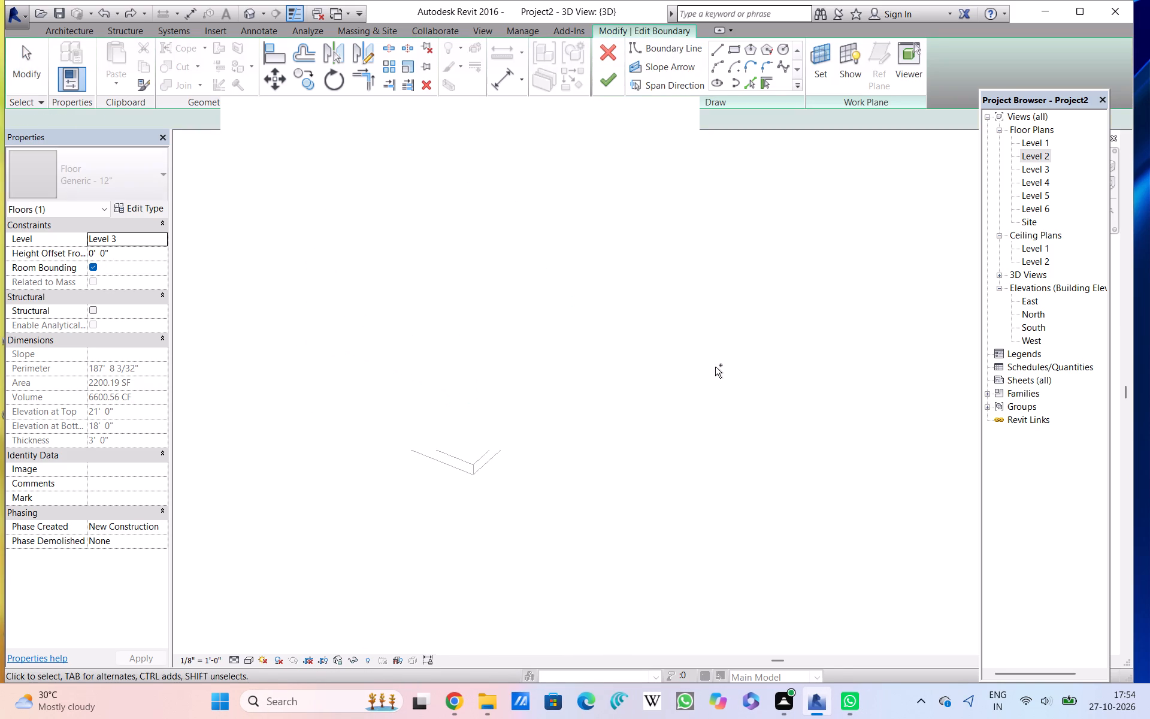
double_click(669, 119)
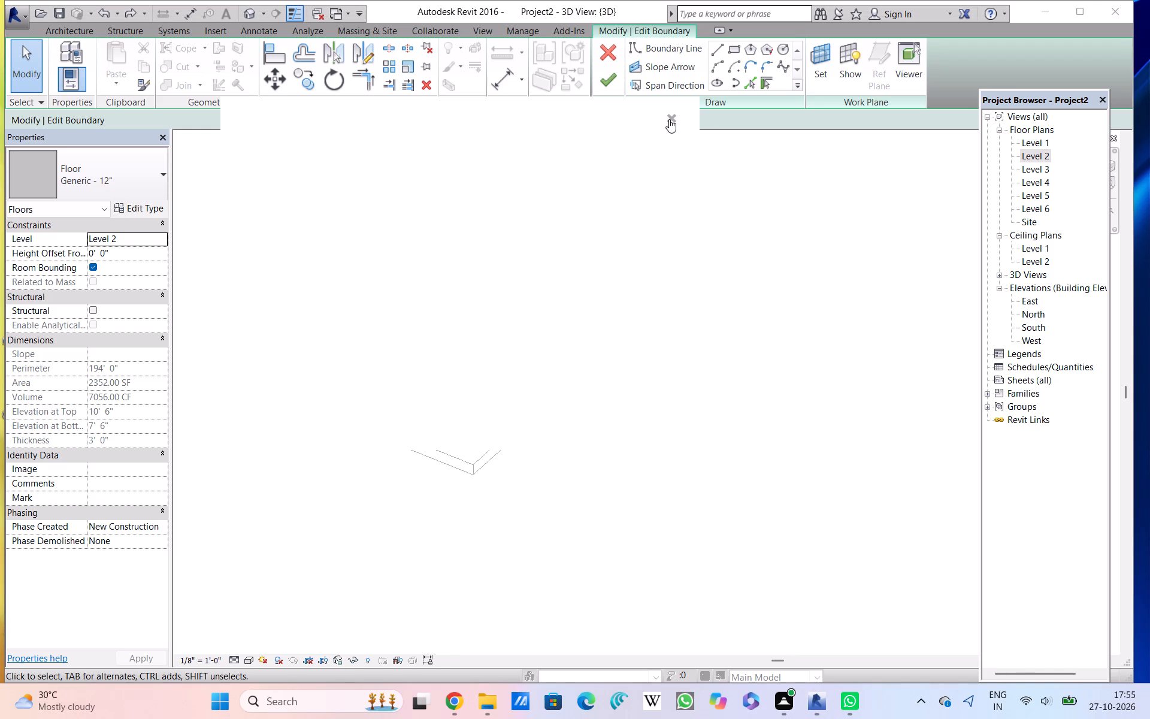
left_click(669, 119)
scroll(676, 259, "up", 2)
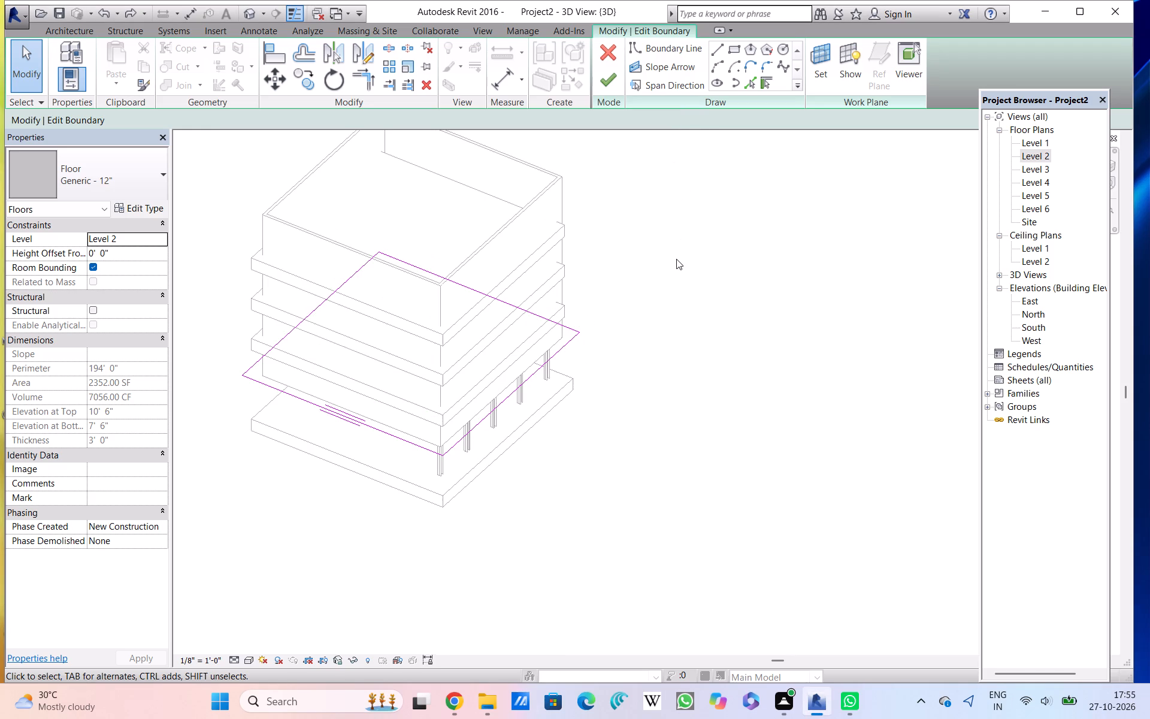
key("ctrl+z")
key("ctrl+z")
key("ctrl+z")
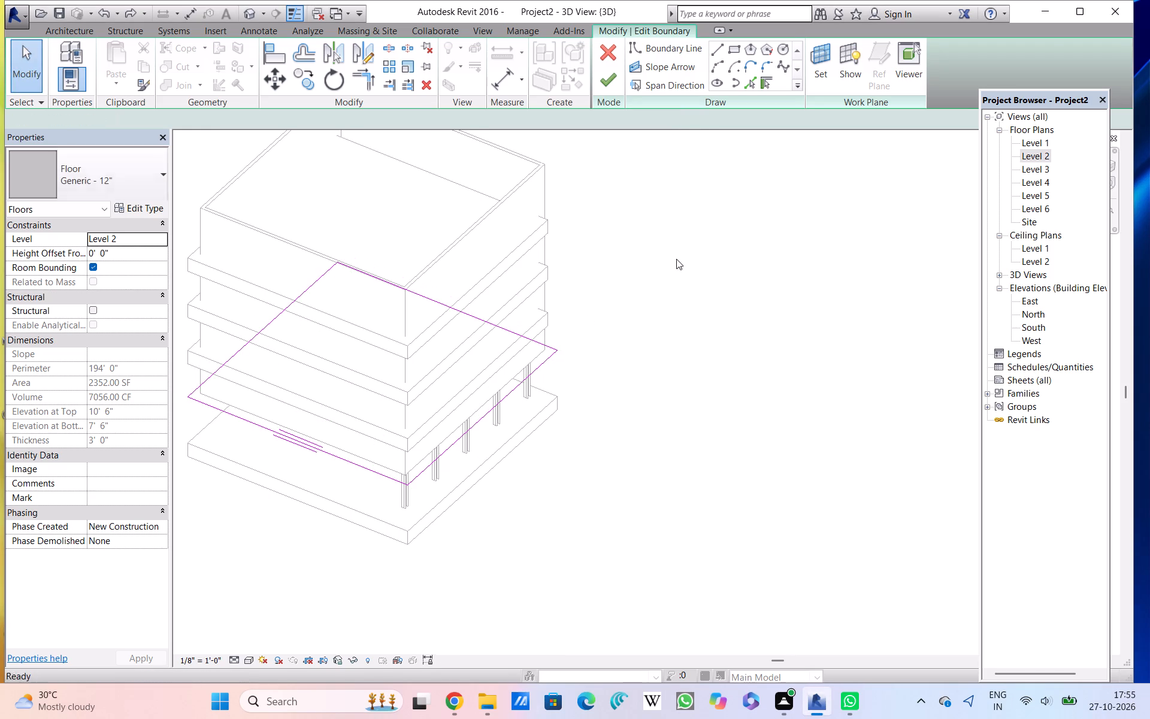
key("ctrl+z")
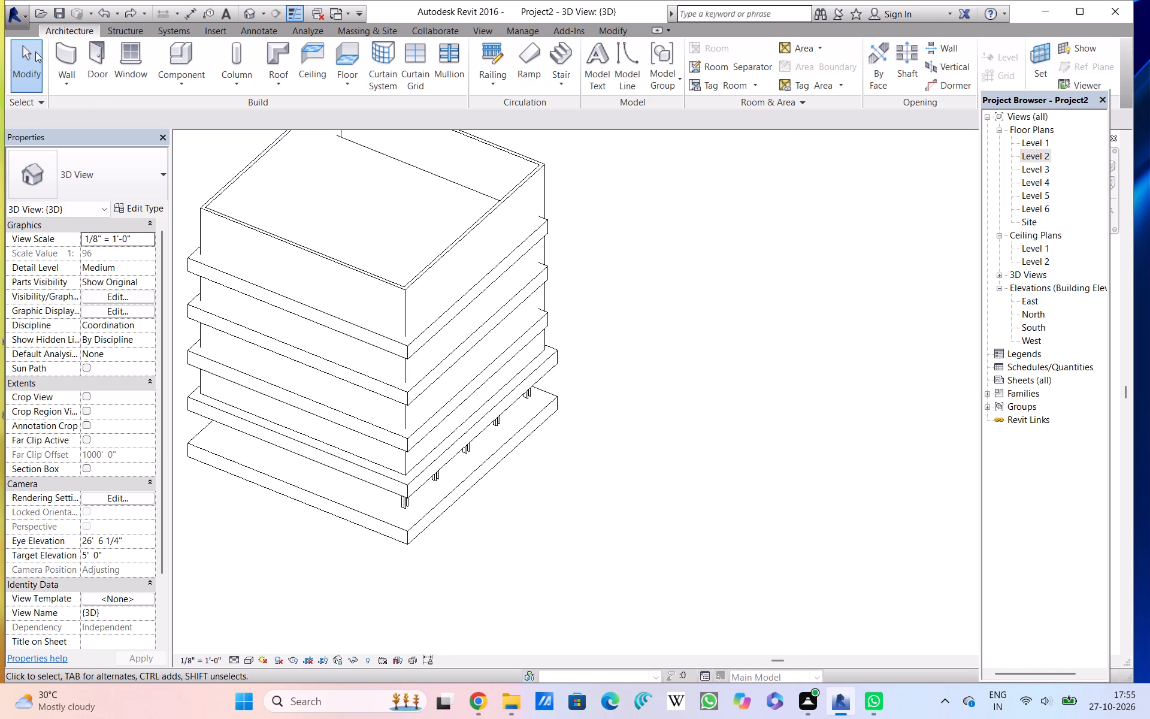
Draw a Generic - 8" wall 17' 6" long and 42' 0" high from Level 2, along the slab edge above the column row.
left_click(59, 52)
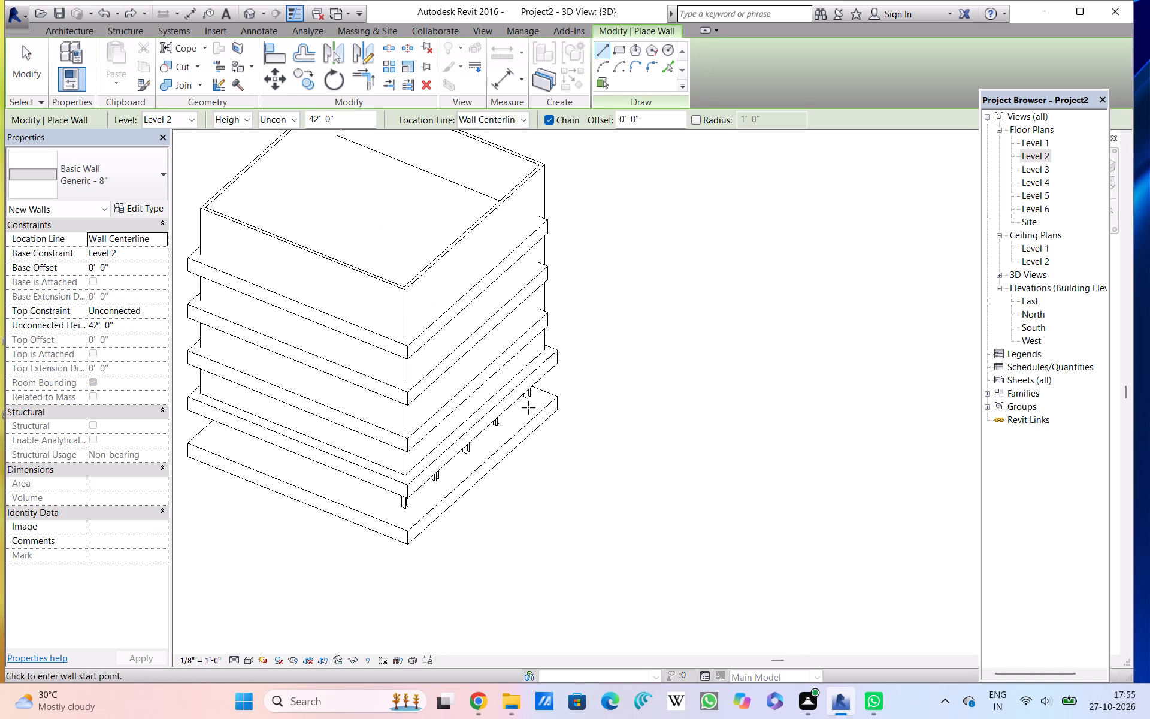
scroll(485, 415, "up", 6)
left_click(485, 415)
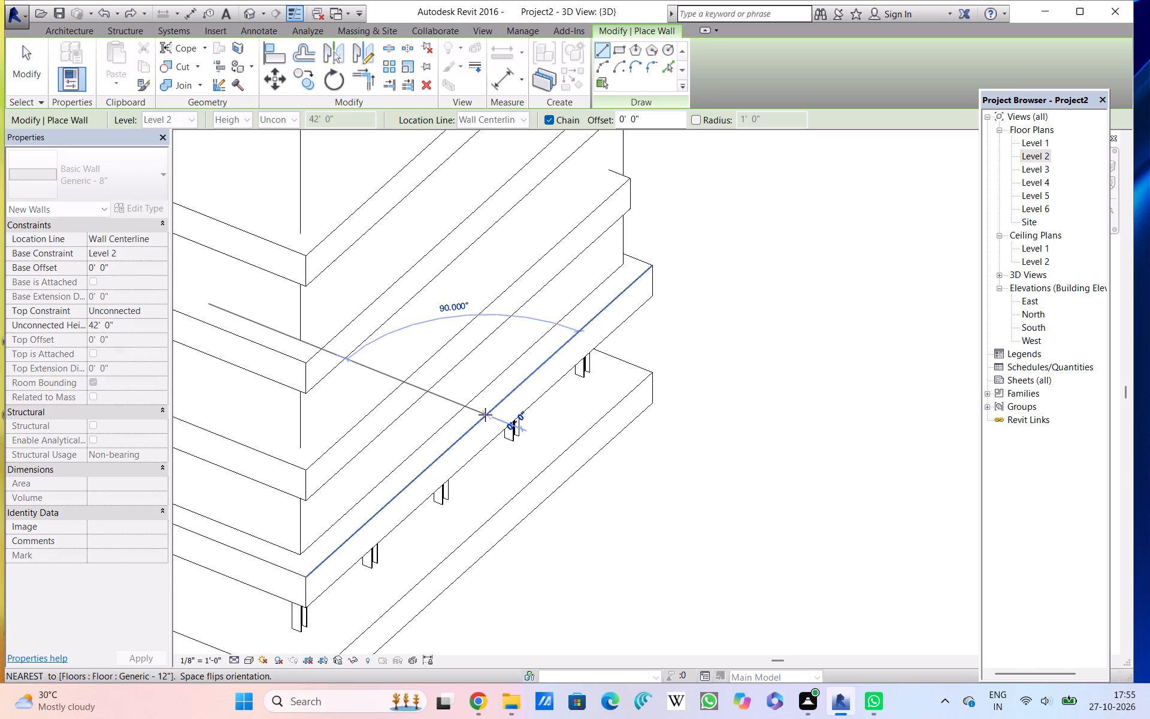
scroll(479, 339, "down", 5)
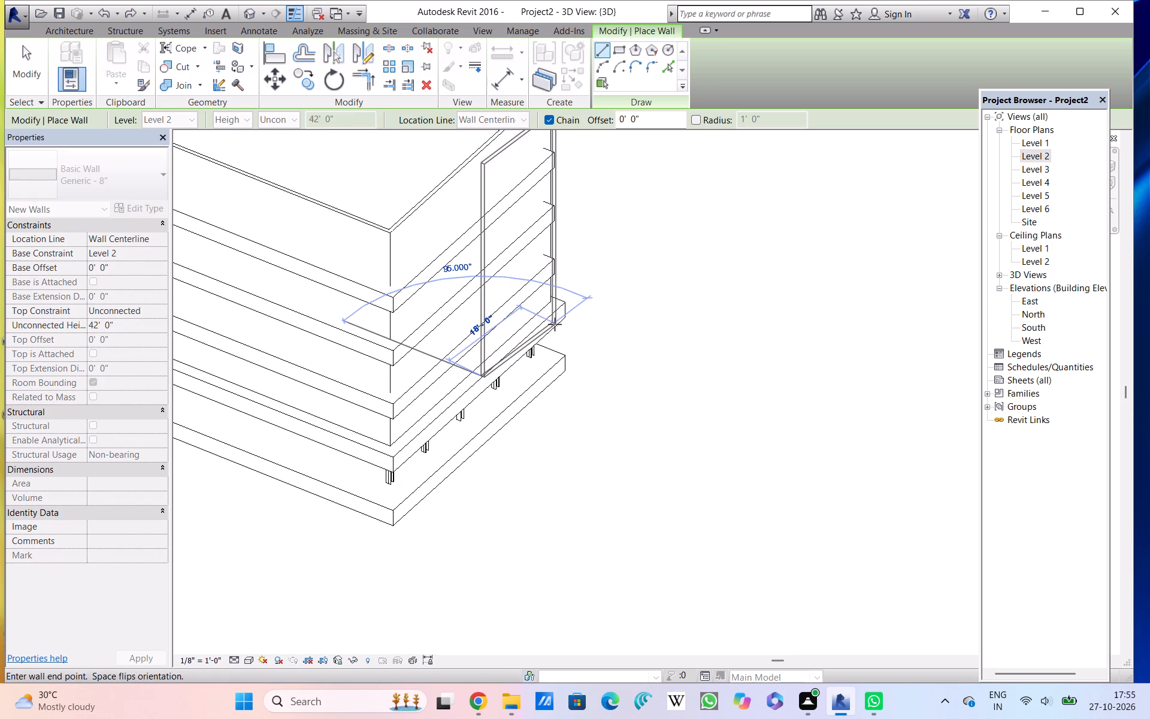
left_click(553, 324)
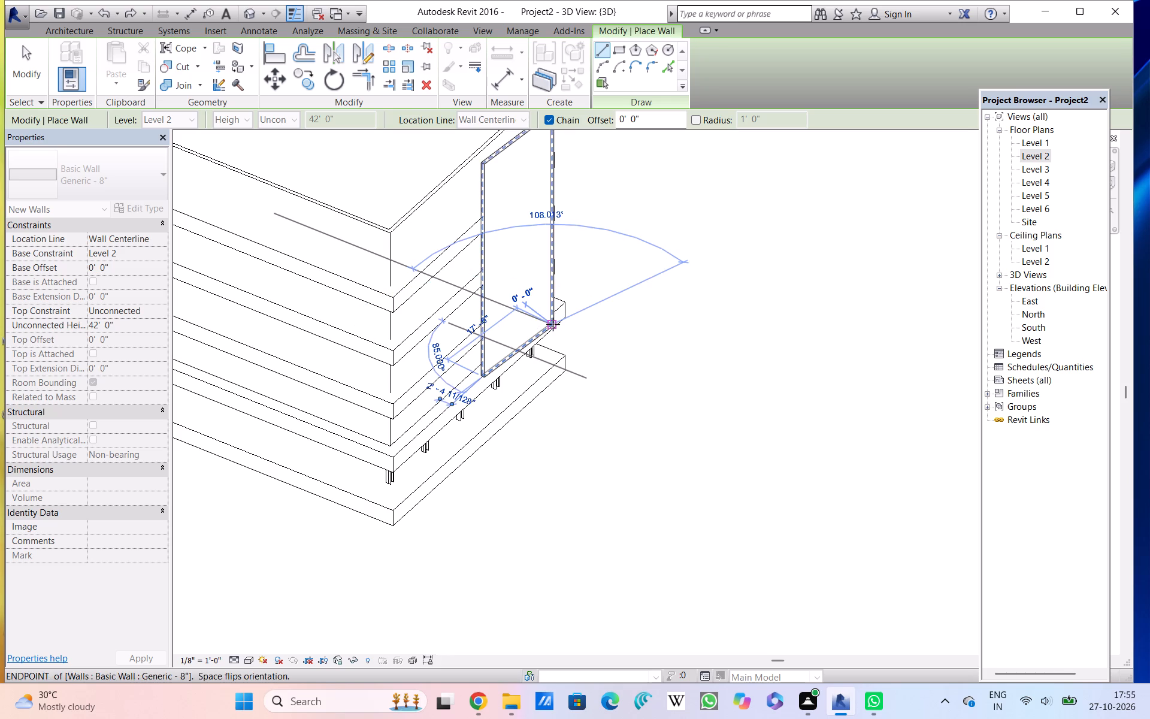
key("Escape")
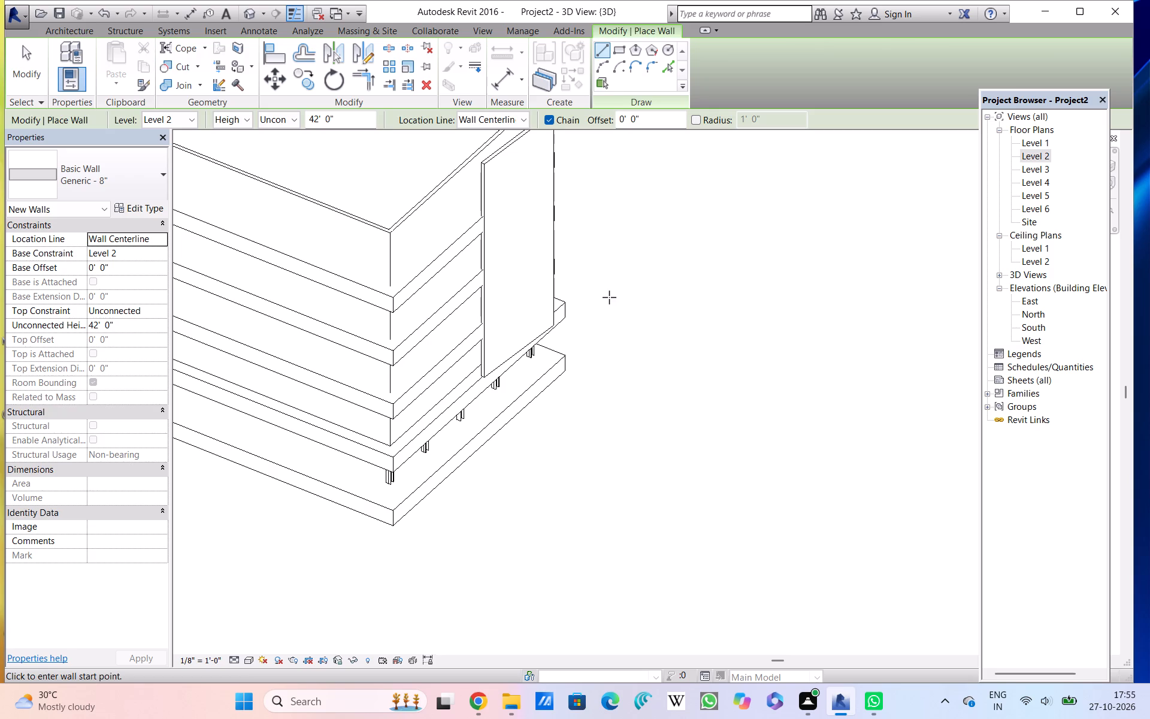
key("Escape")
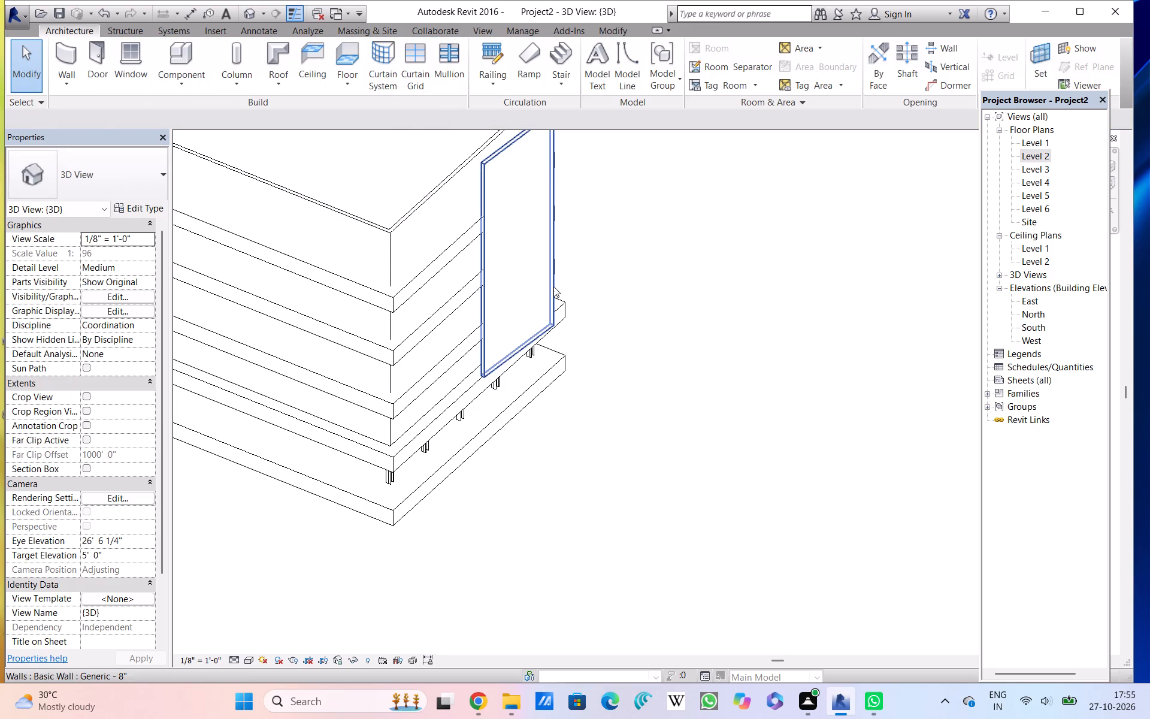
Edit the new wall's profile with an inset rectangular opening about 37' 0" high, leaving a frame around it.
left_click(553, 286)
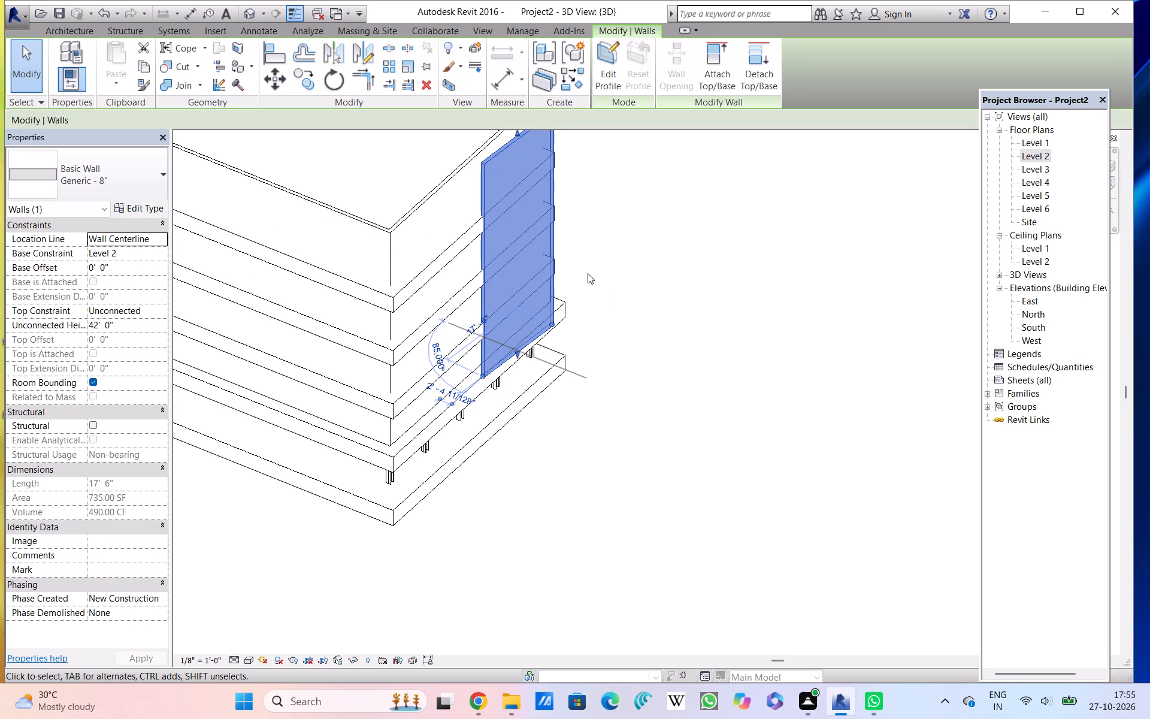
left_click(609, 71)
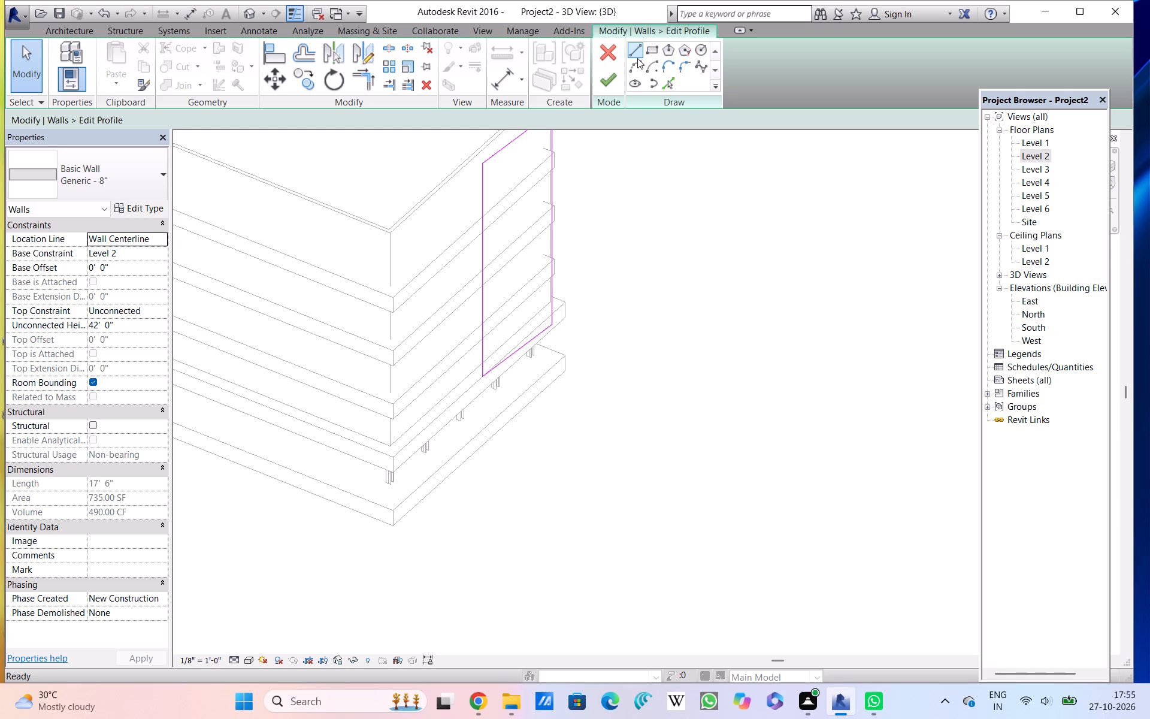
left_click(649, 50)
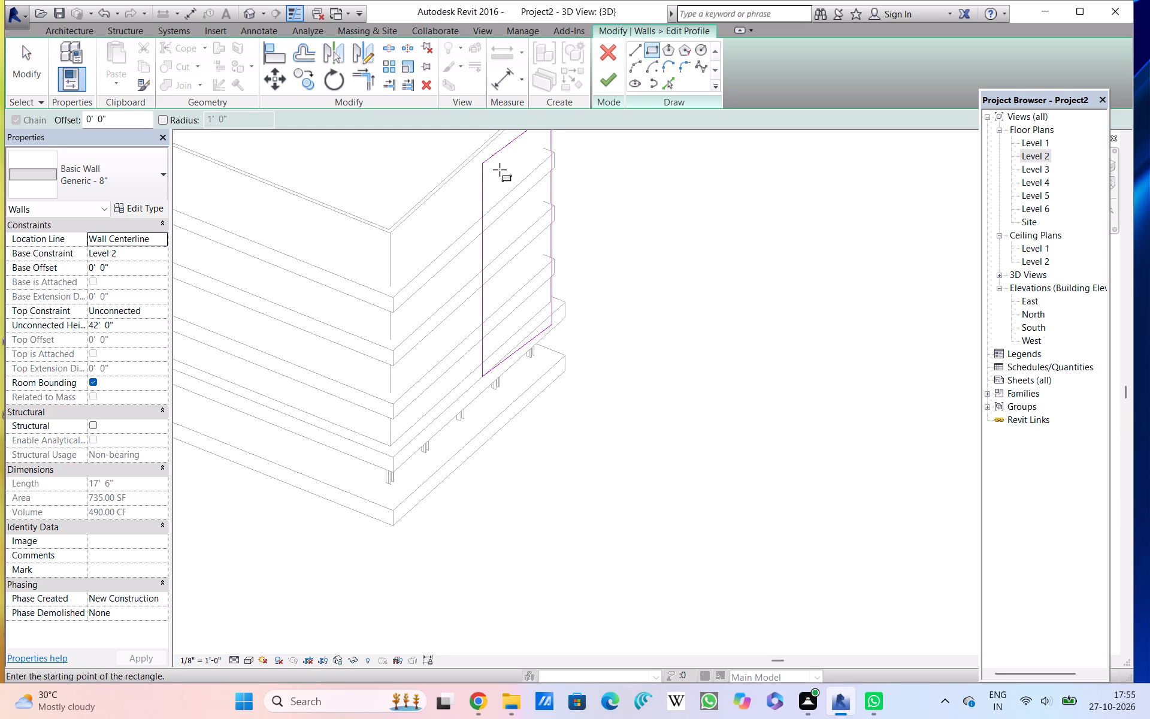
double_click(497, 170)
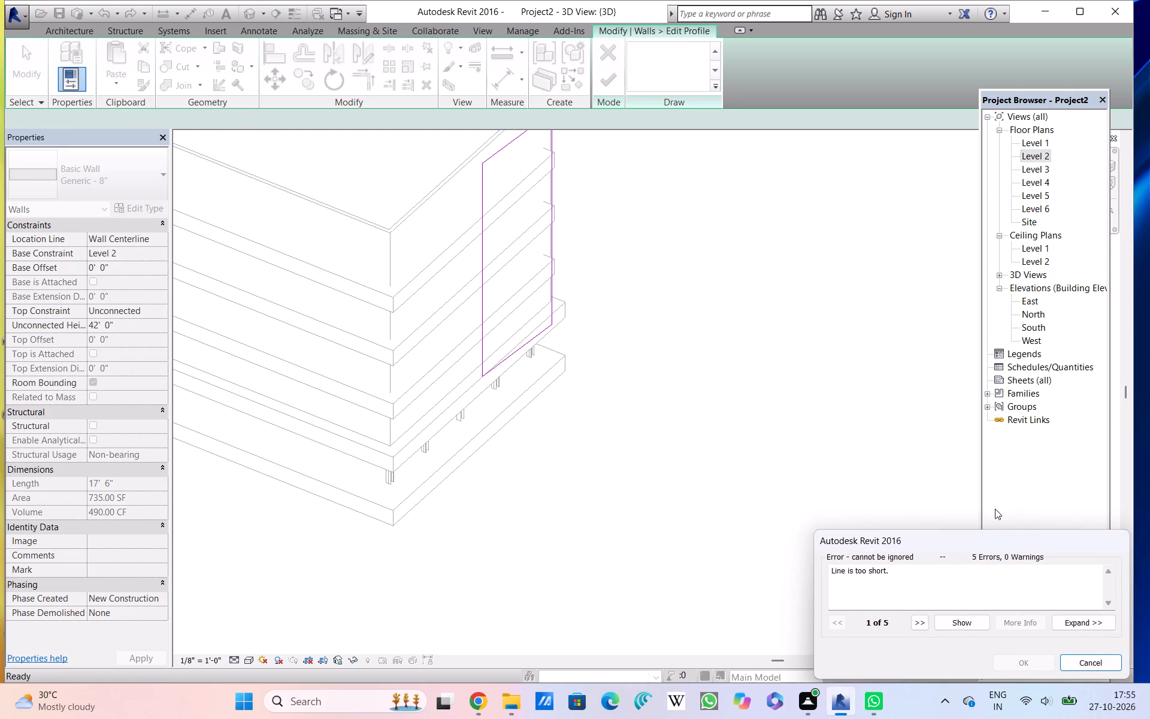
left_click(1073, 657)
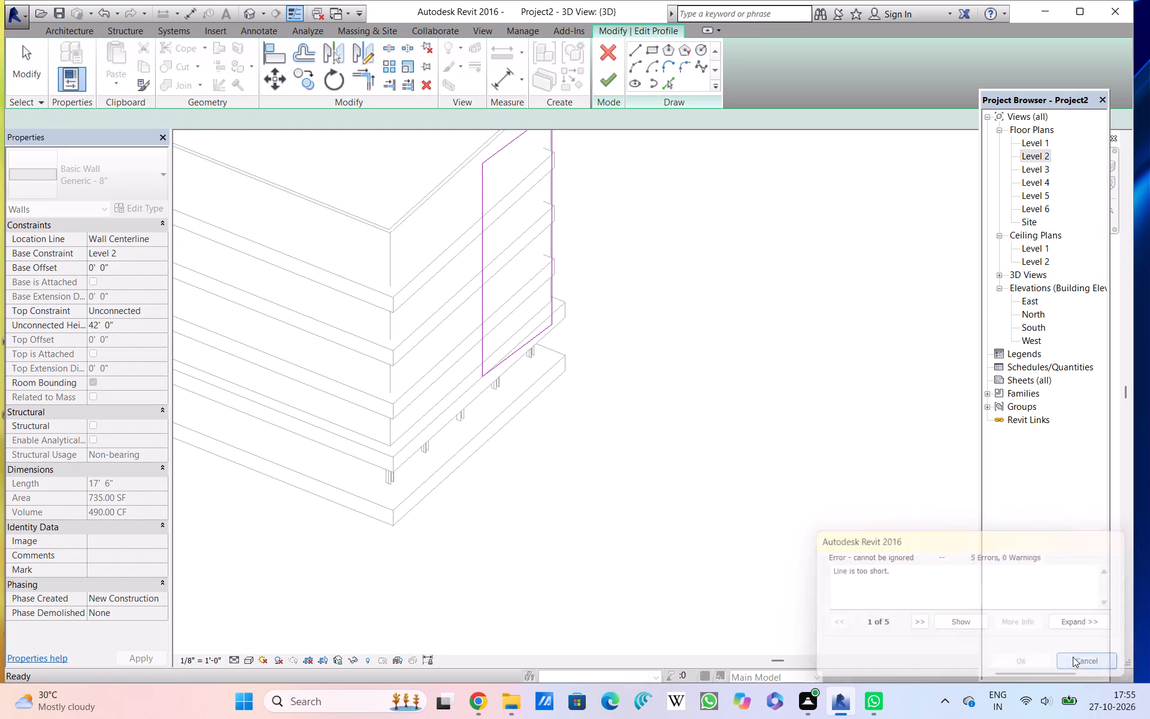
left_click(647, 50)
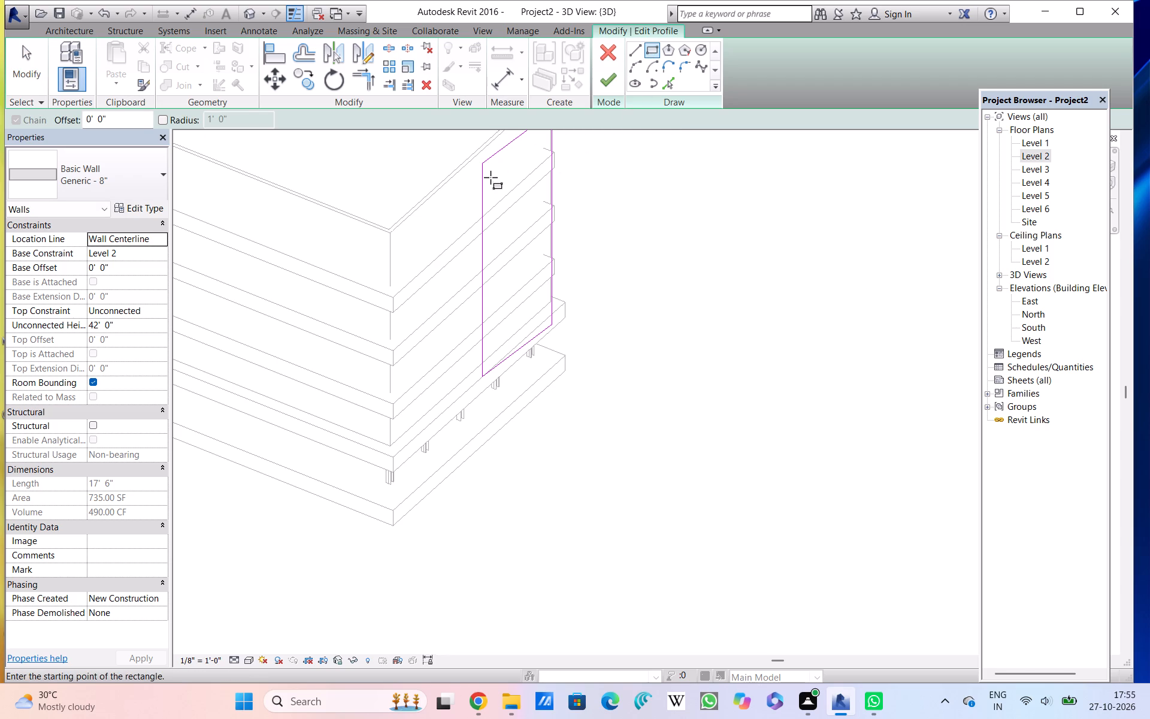
left_click(501, 168)
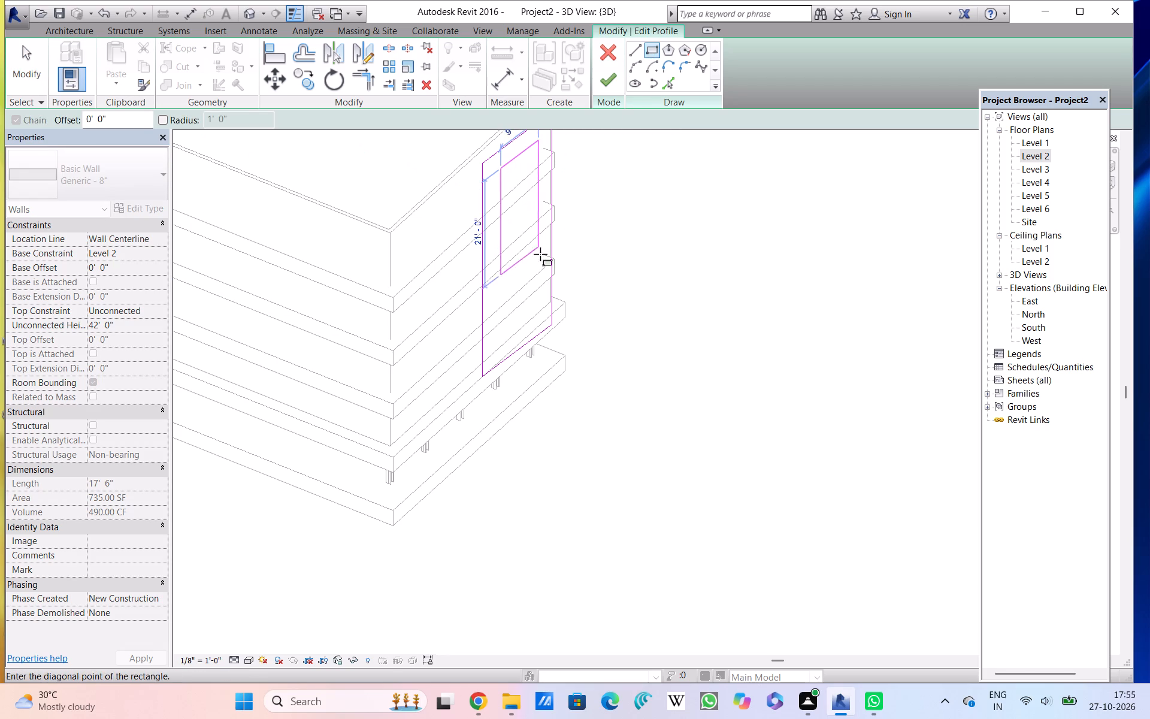
left_click(546, 322)
left_click(604, 71)
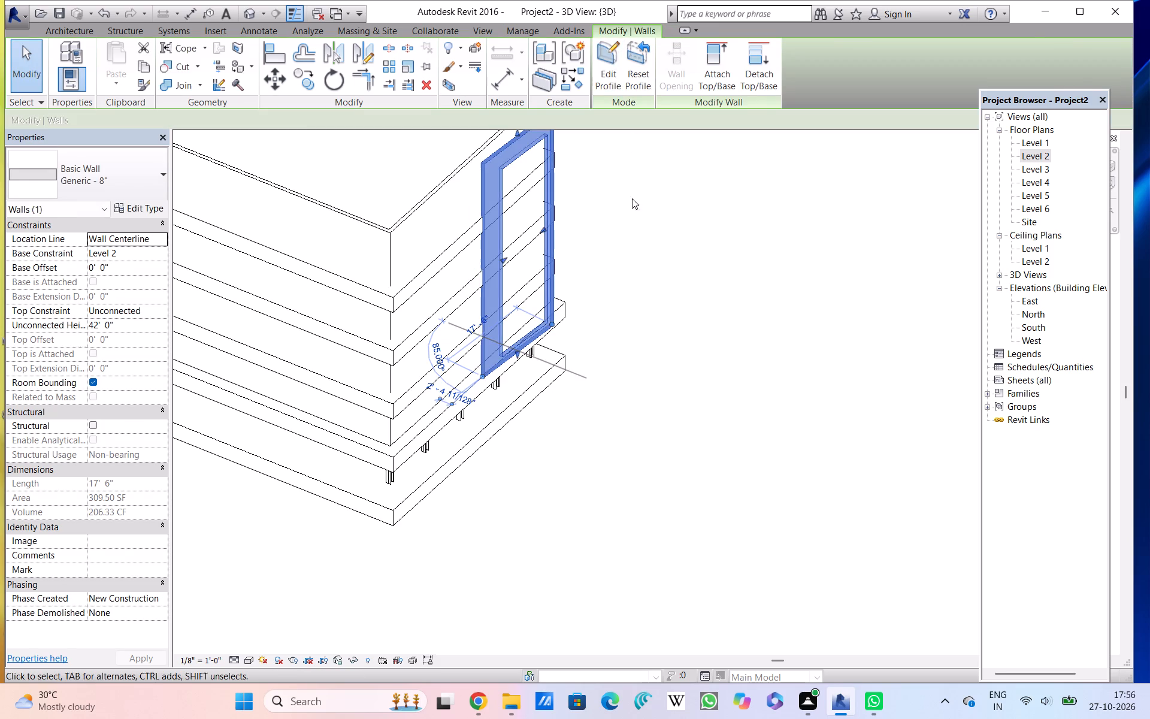
left_click(638, 234)
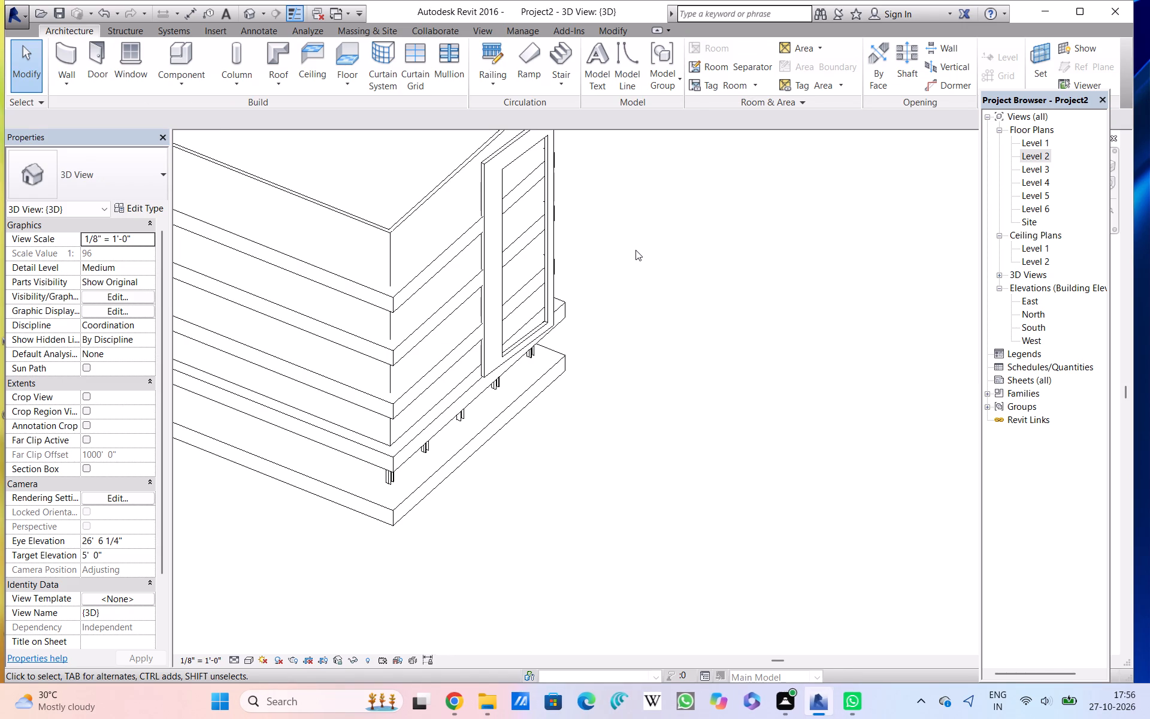
Examine the framed wall's position against the enclosing walls and slab edges from several angles in the 3D view.
middle_click_drag(635, 250, 610, 272, "shift")
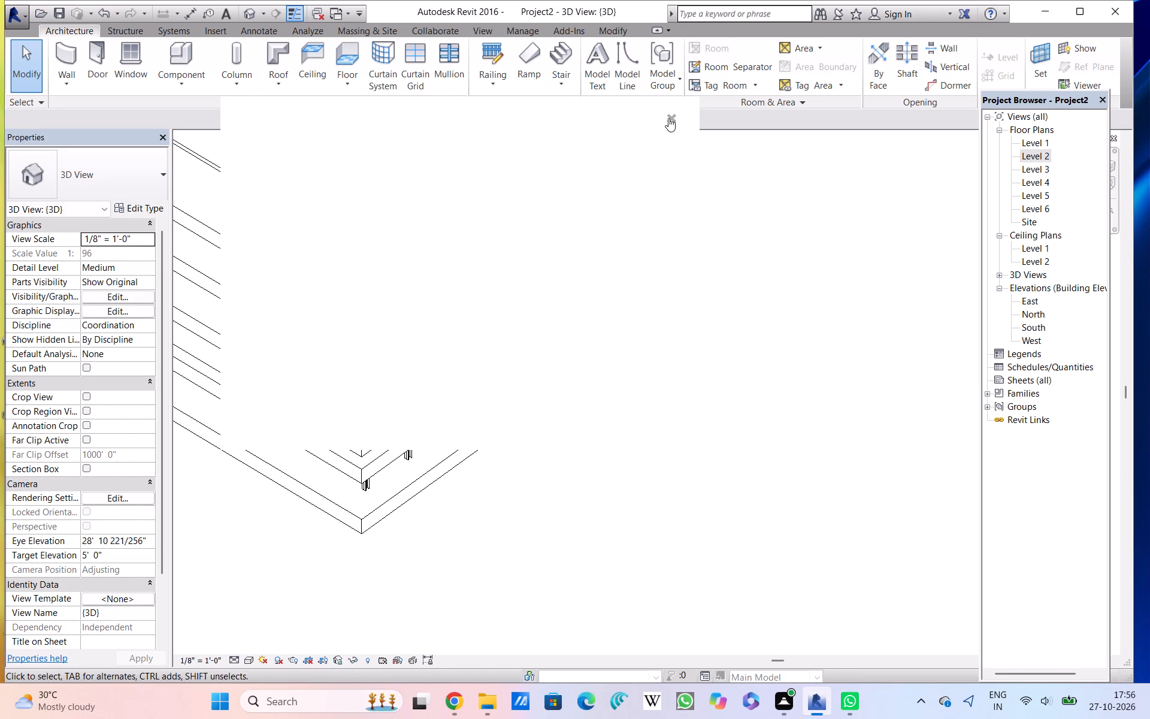
double_click(668, 118)
left_click(668, 118)
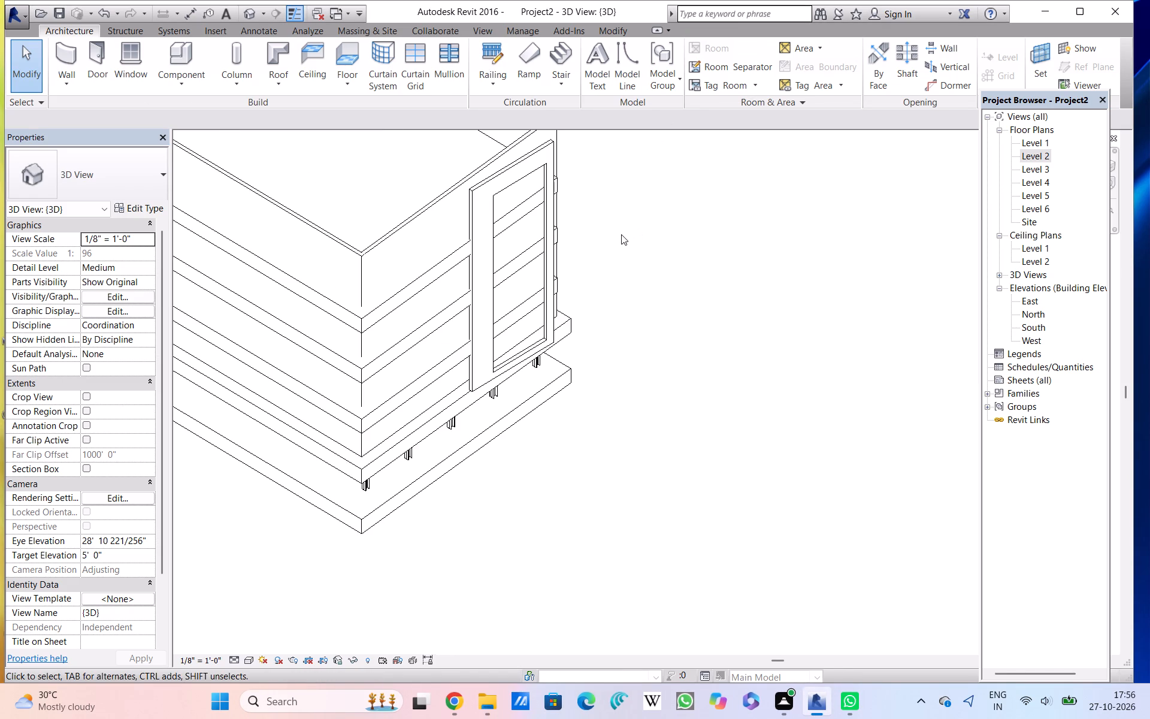
middle_click_drag(627, 247, 503, 253)
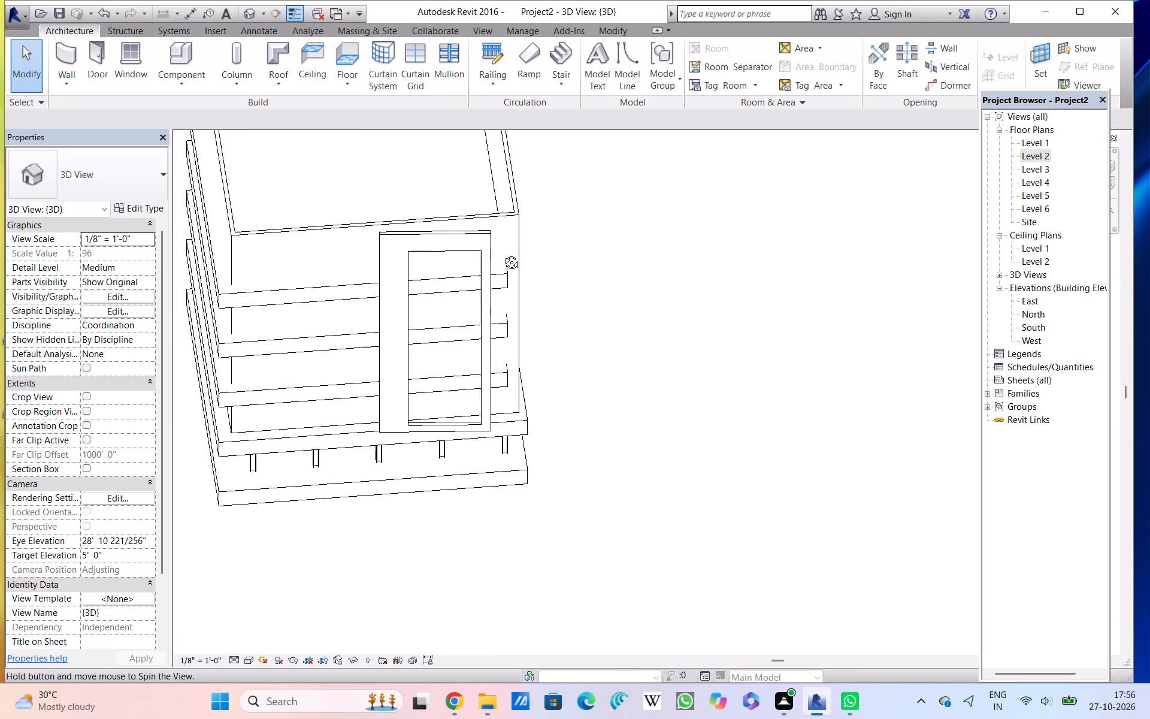
middle_click_drag(503, 253, 629, 233)
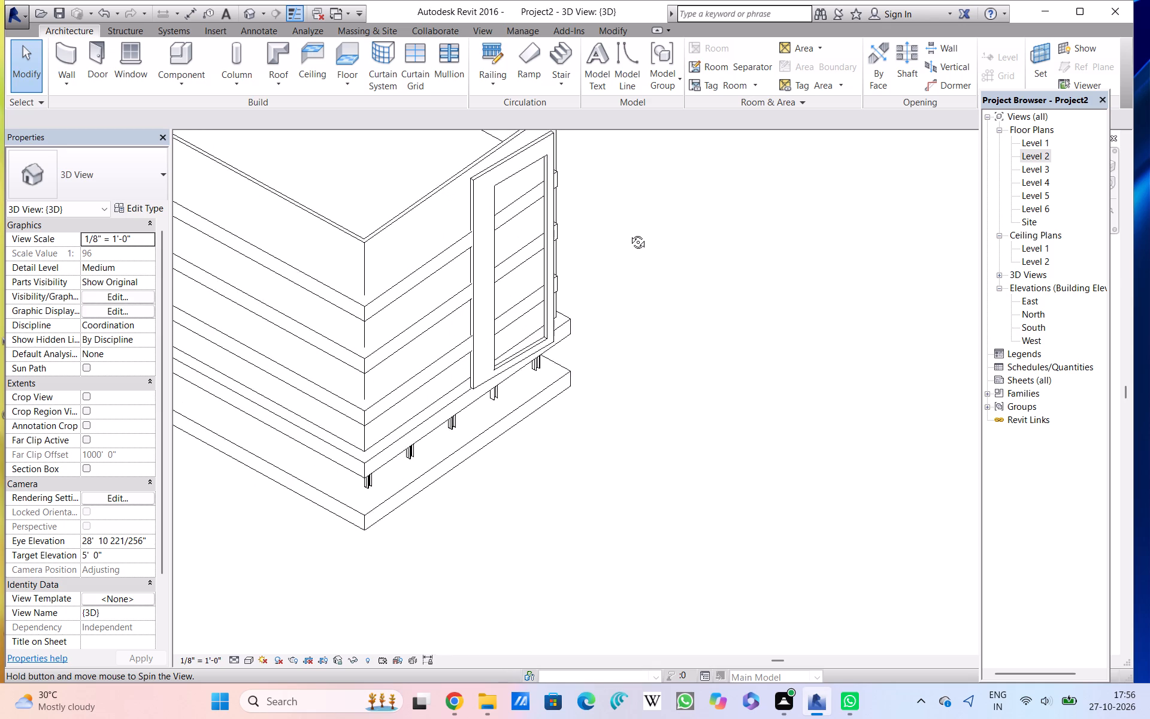
middle_click_drag(629, 233, 631, 233)
scroll(631, 233, "up", 1)
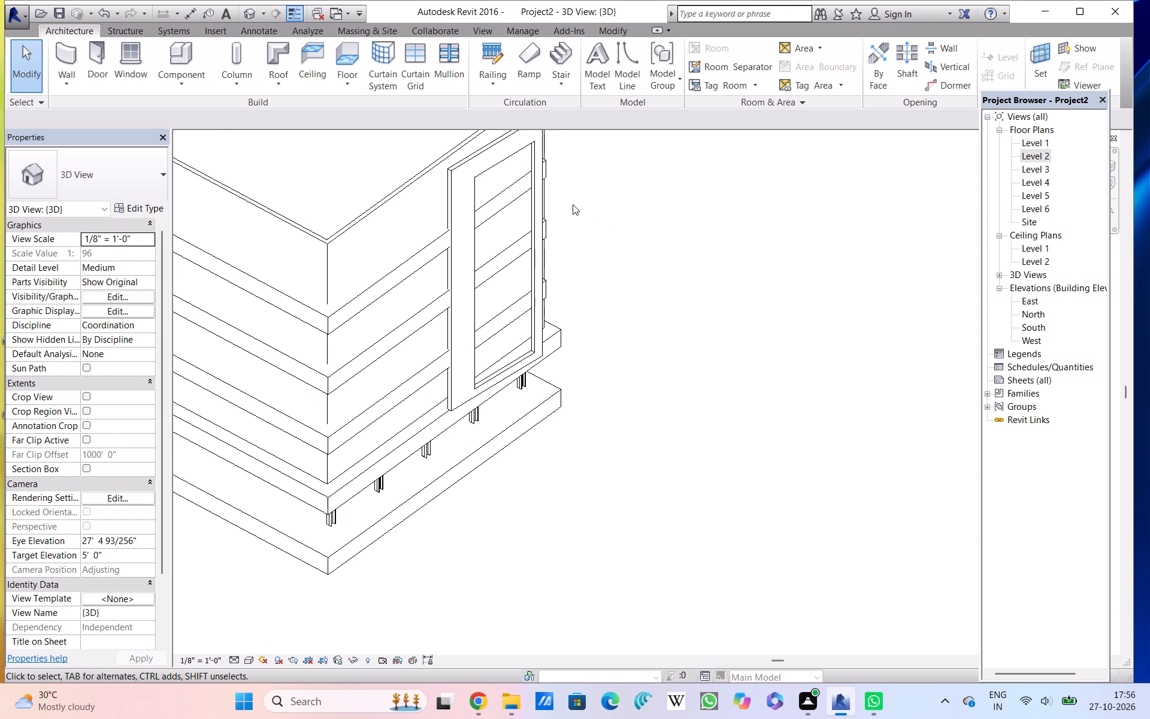
scroll(573, 204, "down", 3)
middle_click_drag(613, 173, 618, 192, "shift")
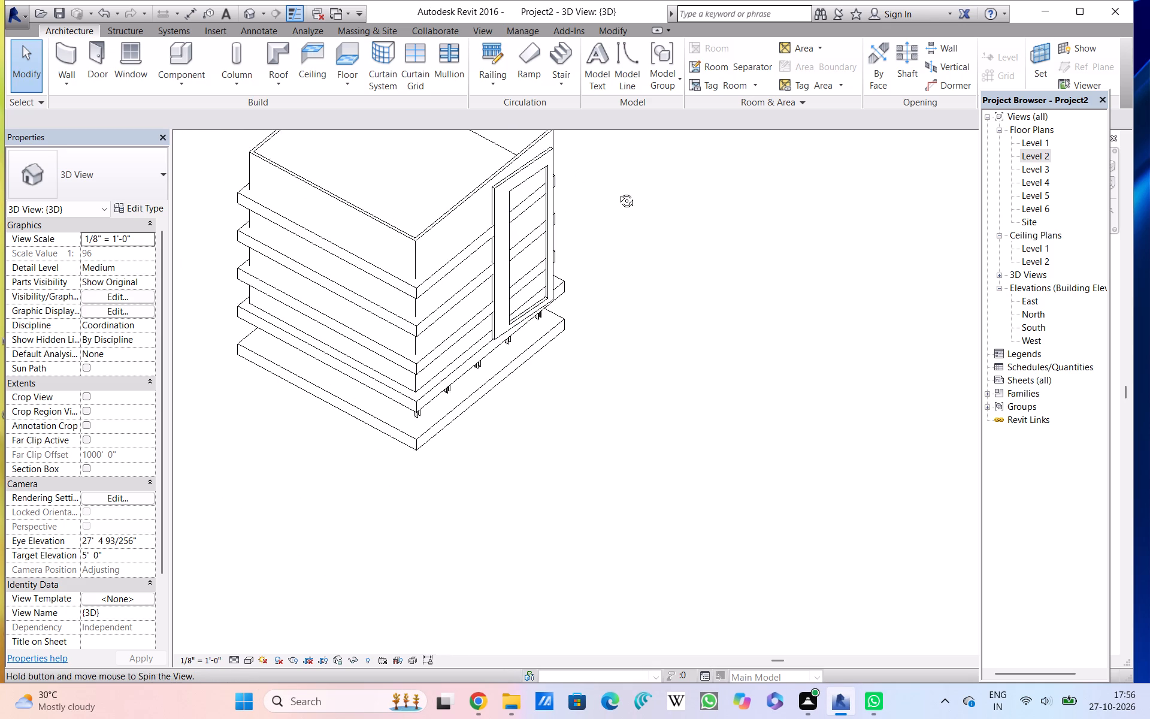
middle_click_drag(618, 192, 600, 238, "shift")
scroll(544, 223, "up", 6)
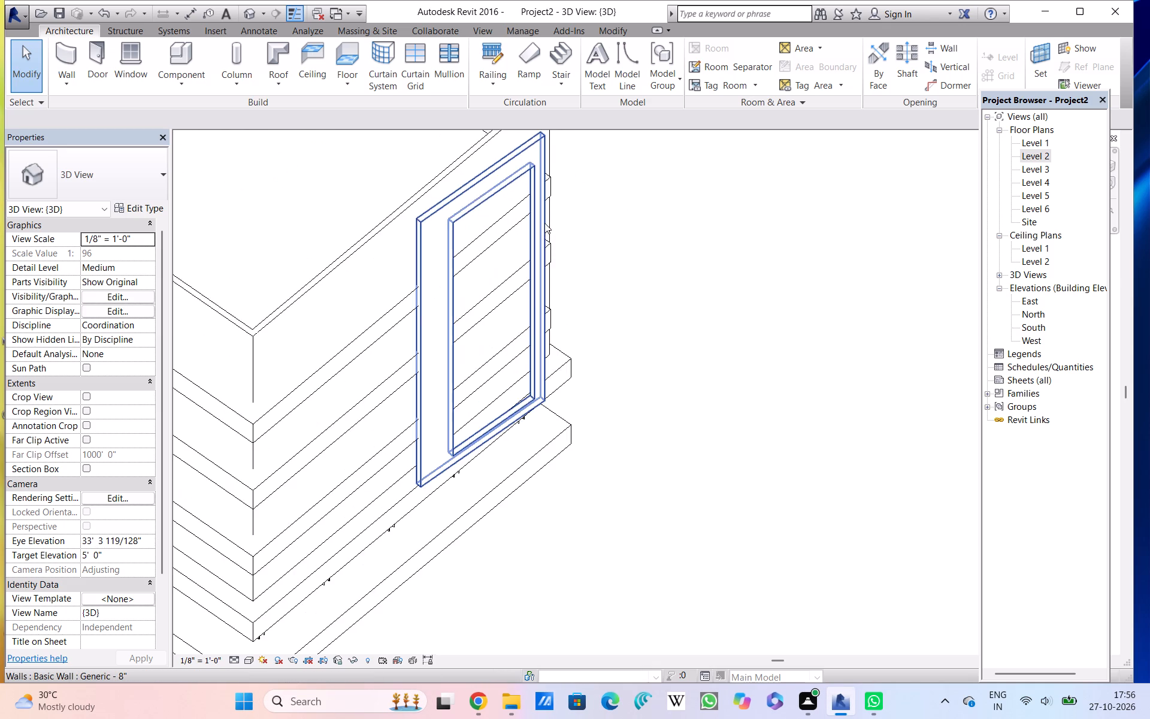
middle_click_drag(584, 214, 565, 297)
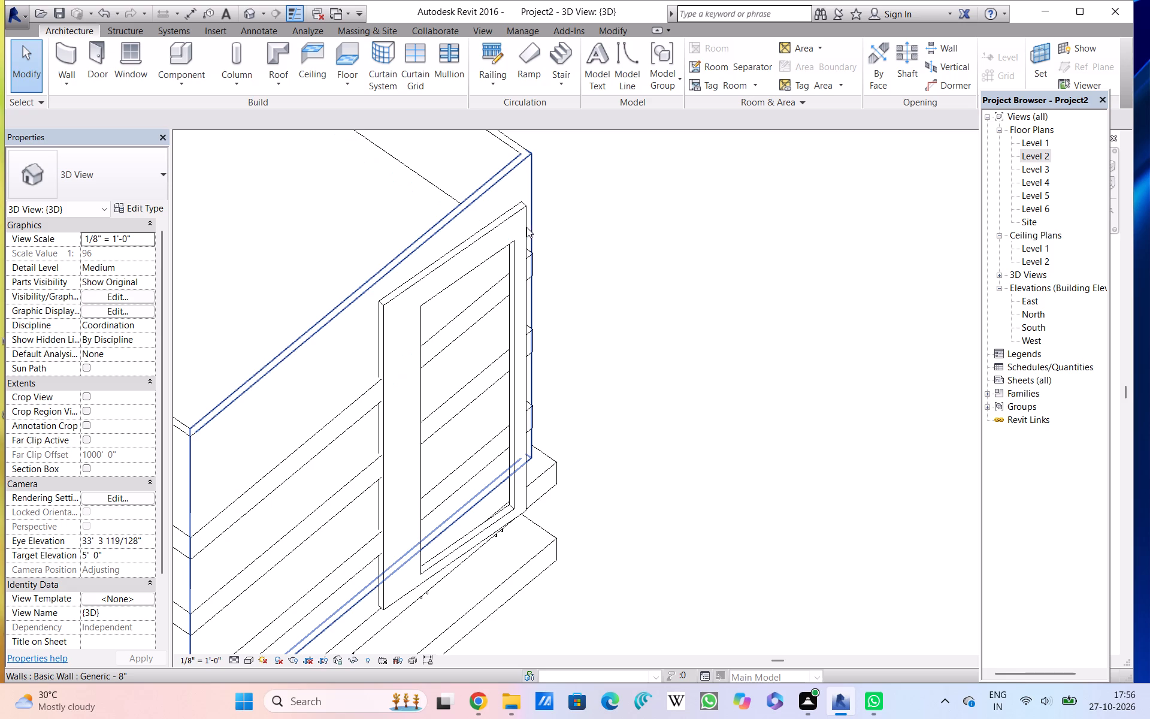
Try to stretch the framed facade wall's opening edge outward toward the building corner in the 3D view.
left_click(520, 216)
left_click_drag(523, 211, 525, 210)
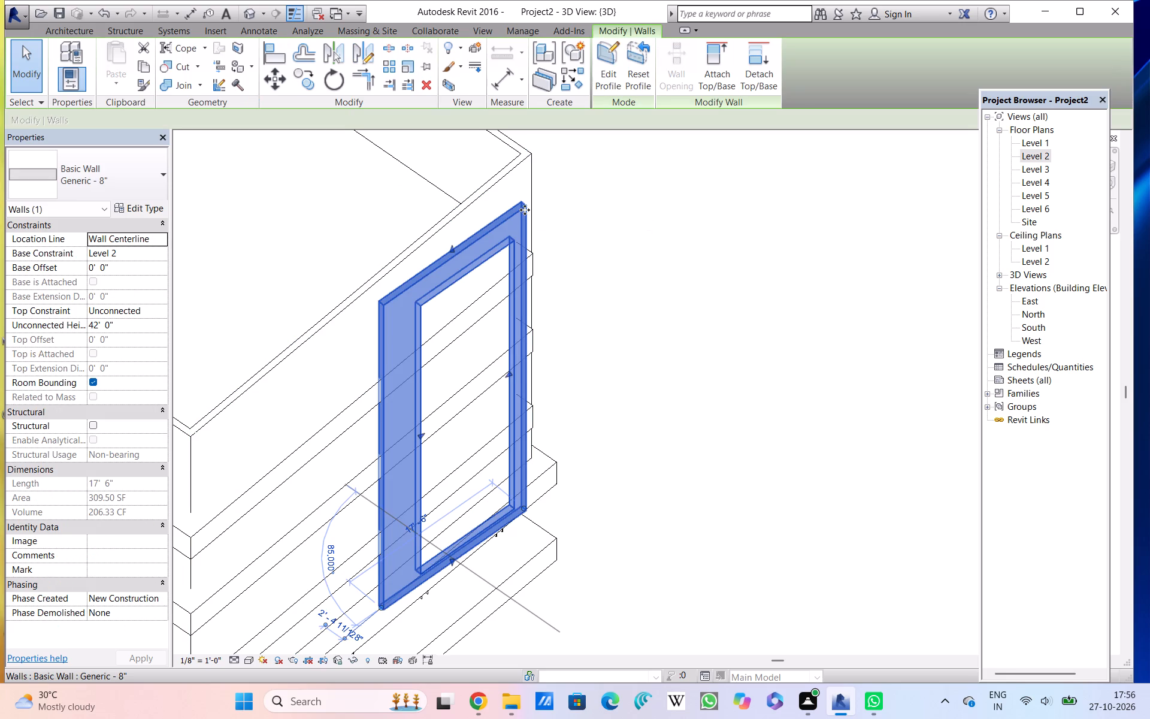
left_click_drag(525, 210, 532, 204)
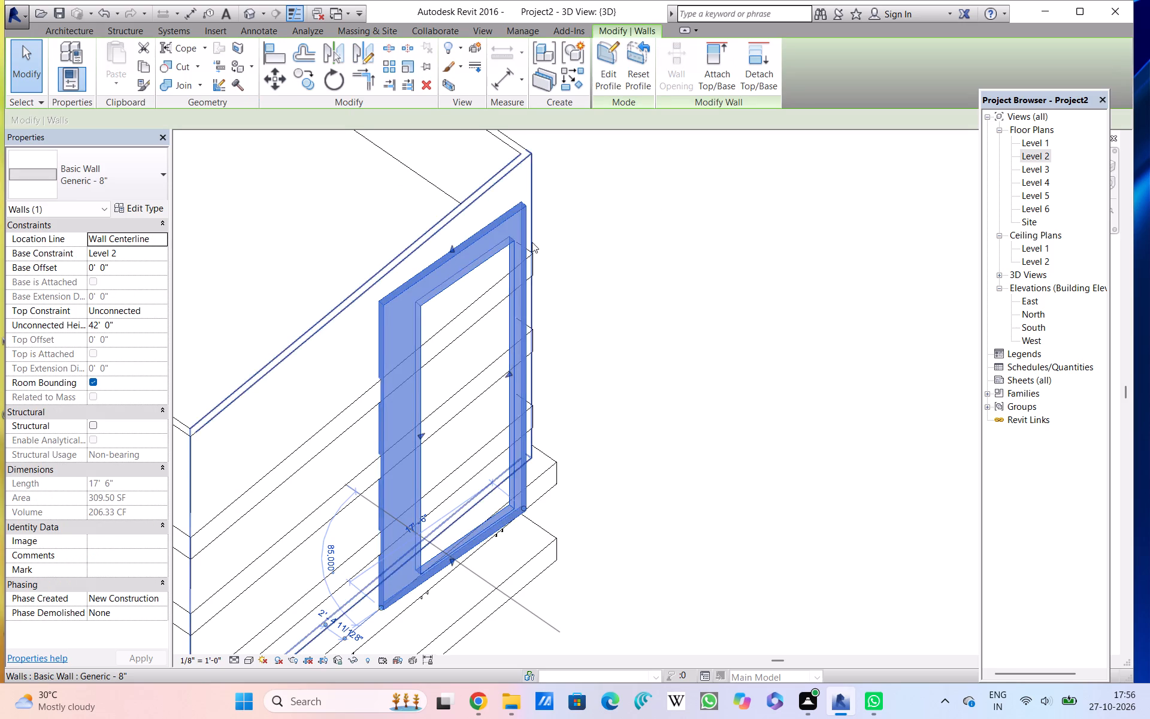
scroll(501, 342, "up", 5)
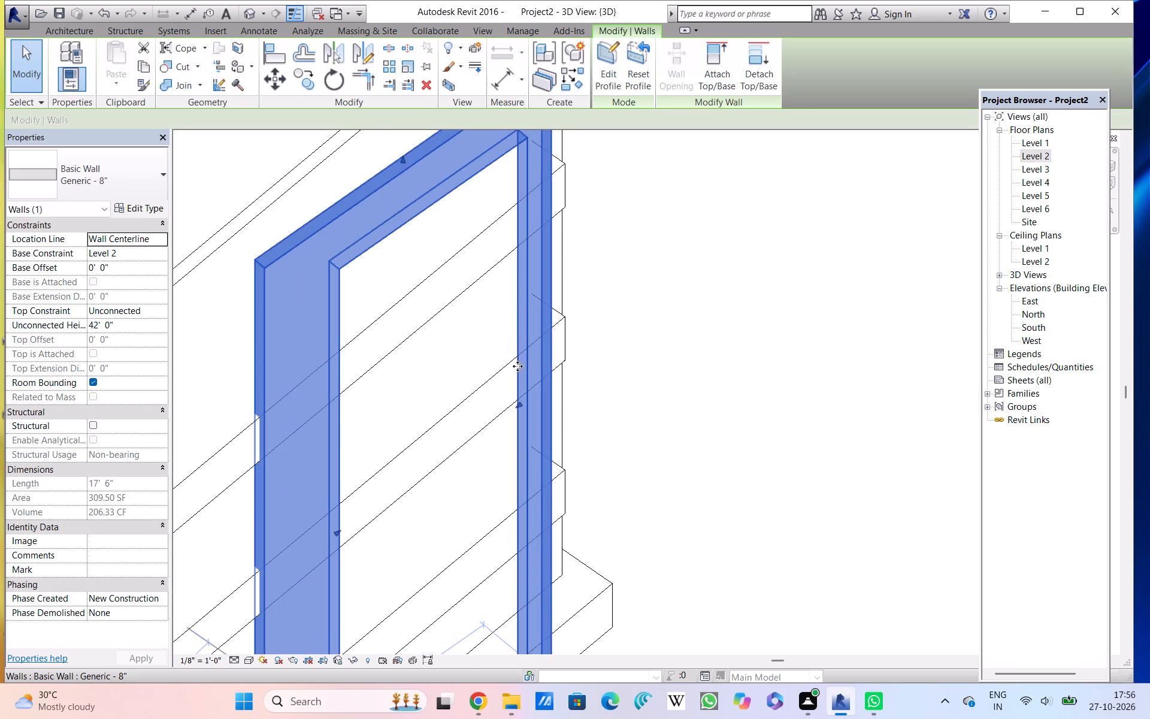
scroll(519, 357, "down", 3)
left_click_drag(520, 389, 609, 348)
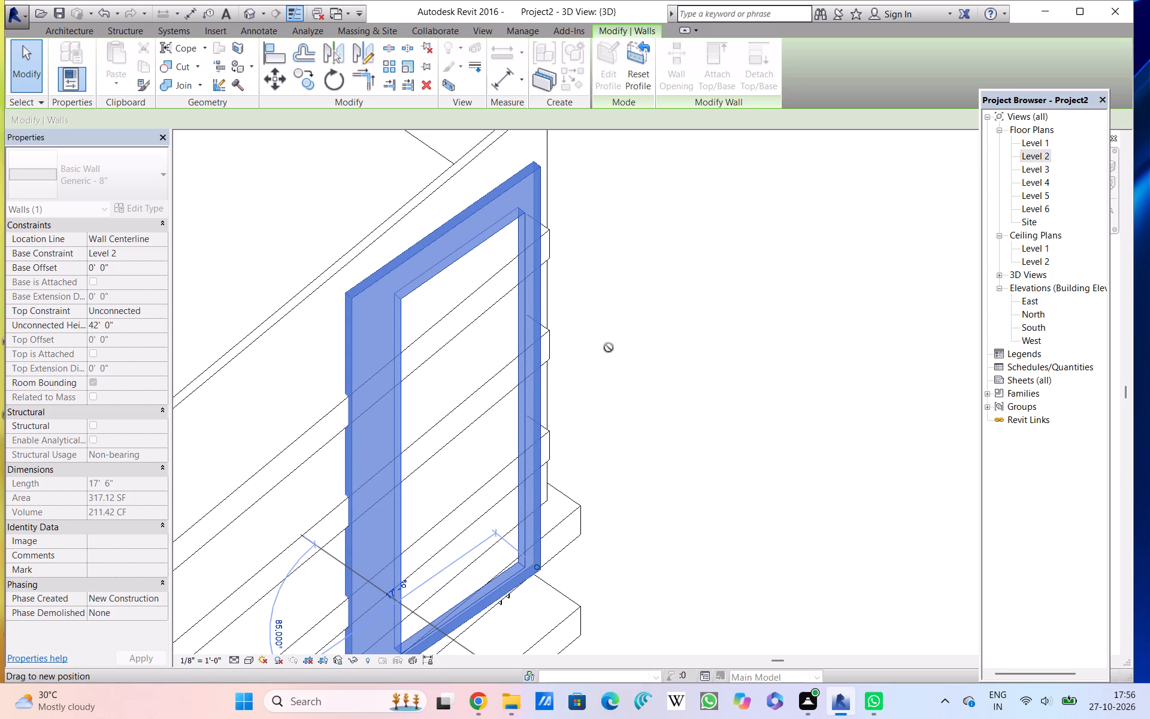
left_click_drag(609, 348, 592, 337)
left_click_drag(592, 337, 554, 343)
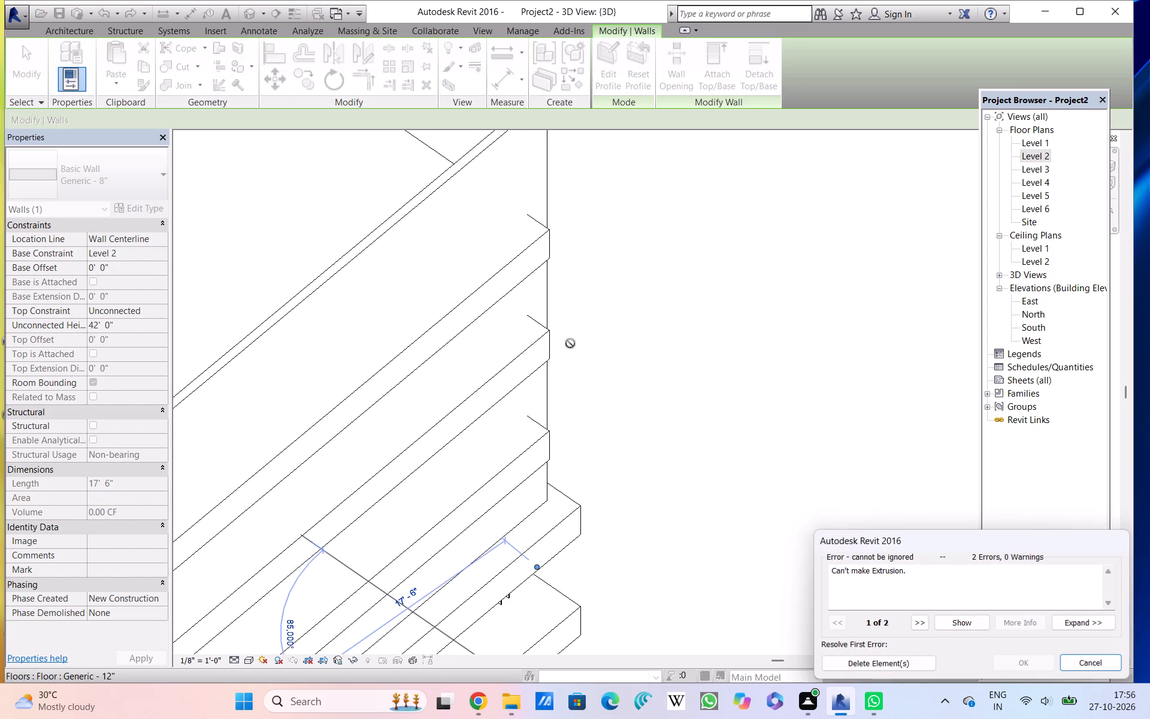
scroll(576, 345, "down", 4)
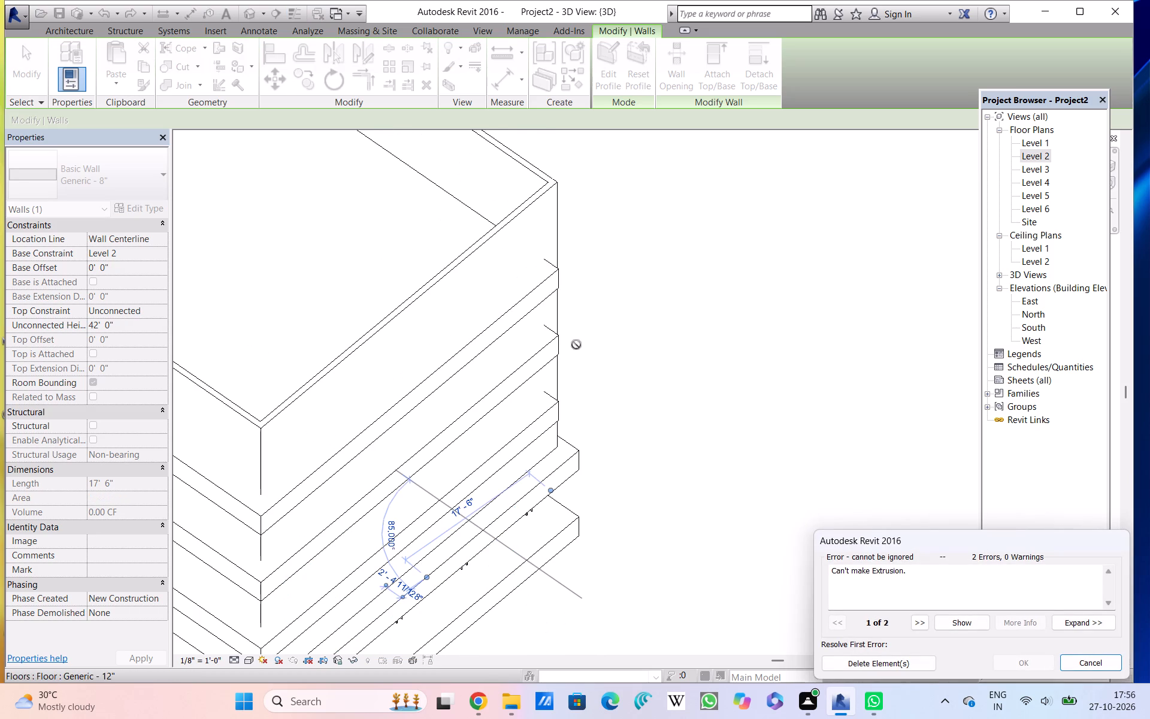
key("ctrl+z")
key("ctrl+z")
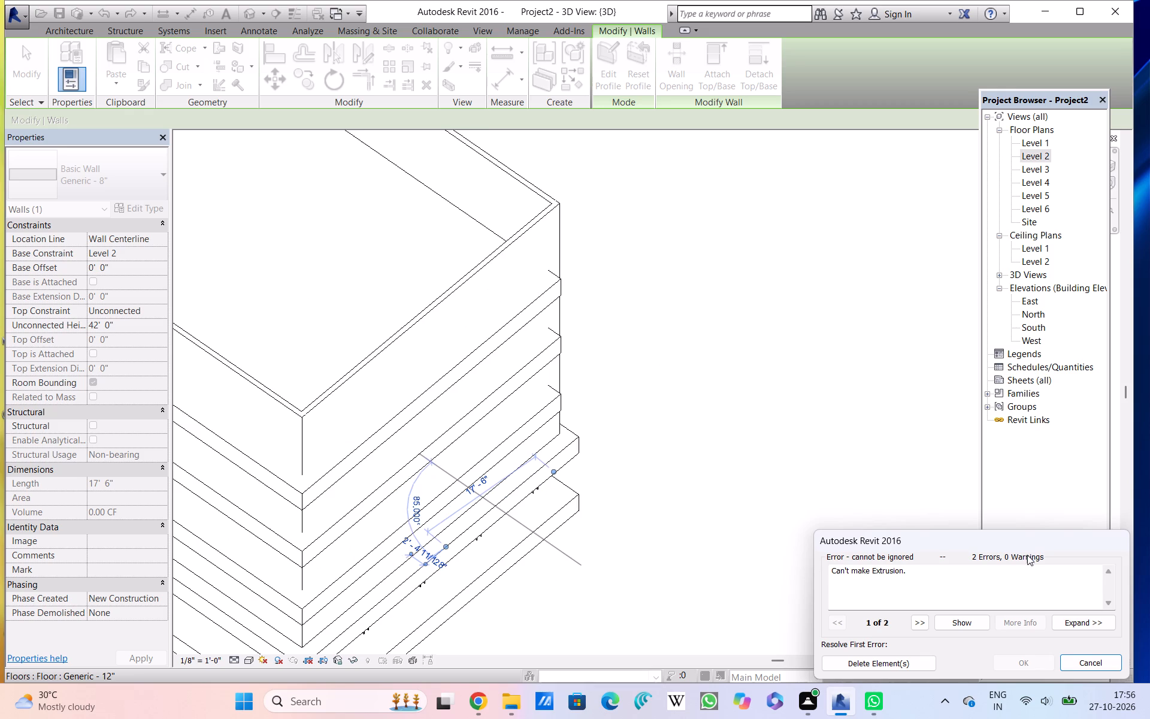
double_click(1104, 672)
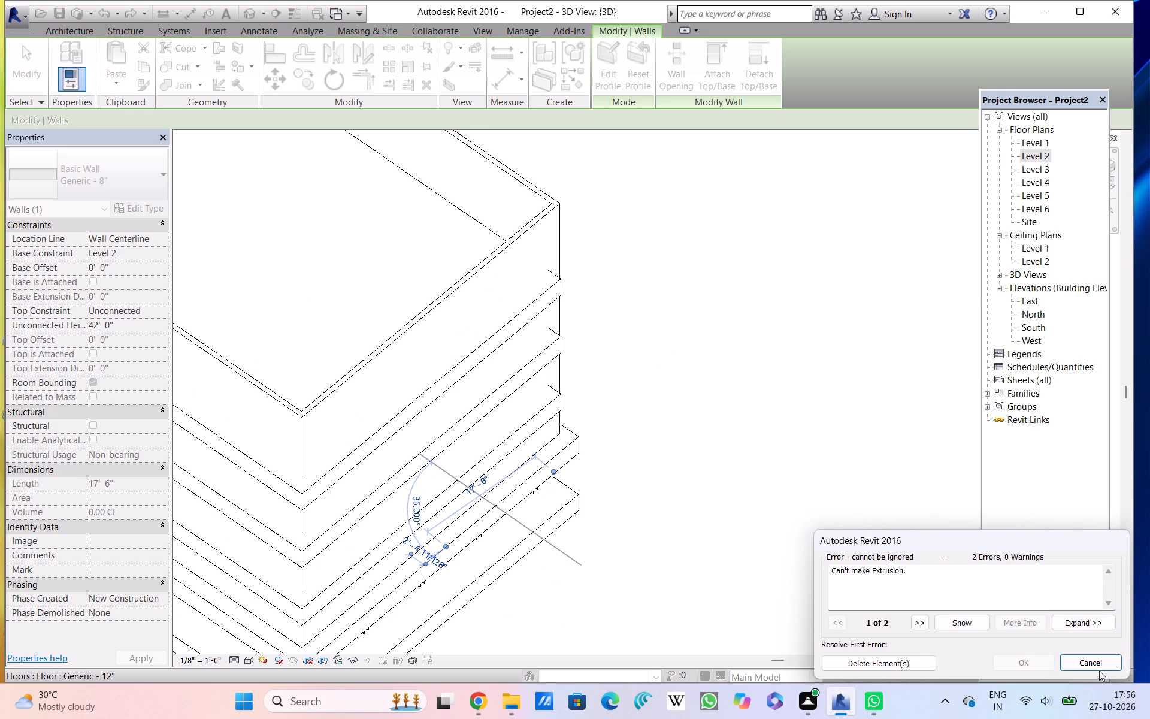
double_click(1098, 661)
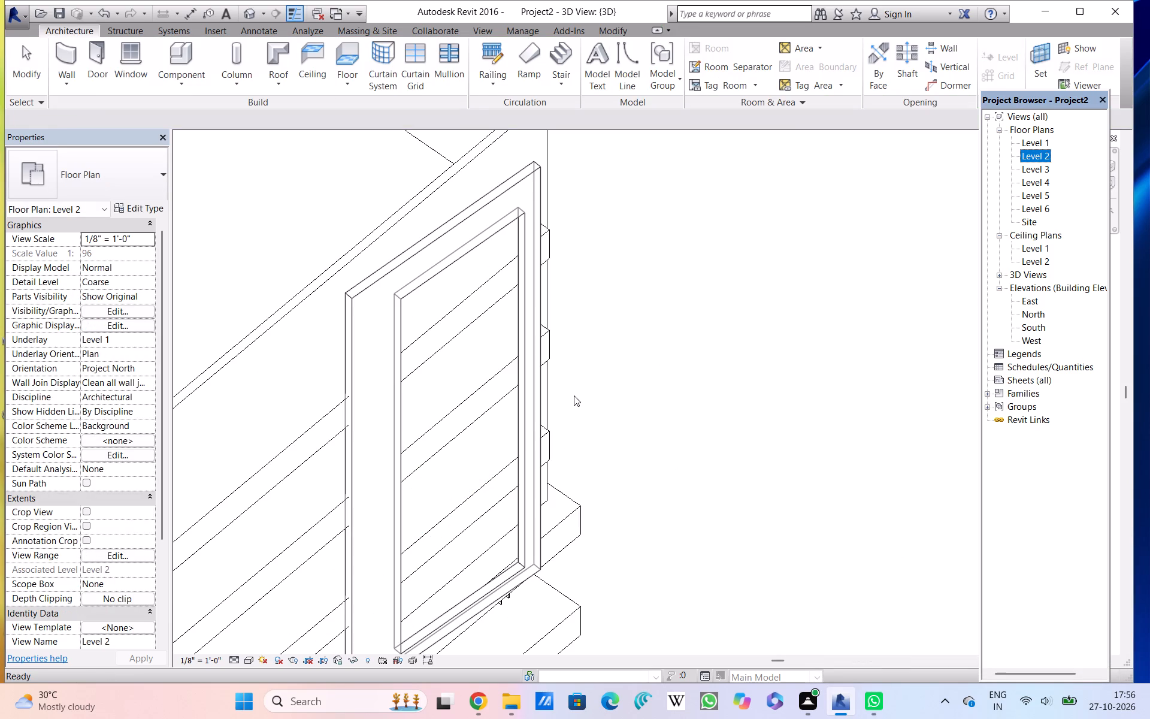
Delete the framed facade wall with the rectangular opening.
scroll(594, 377, "down", 3)
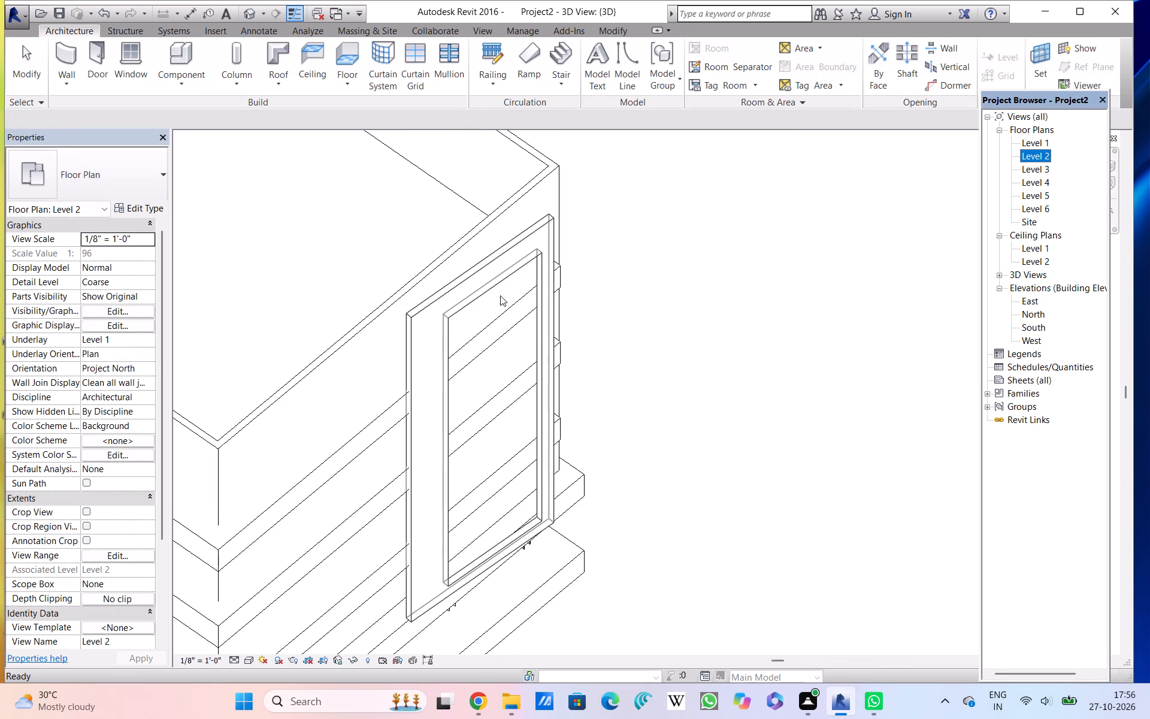
double_click(528, 273)
left_click(545, 265)
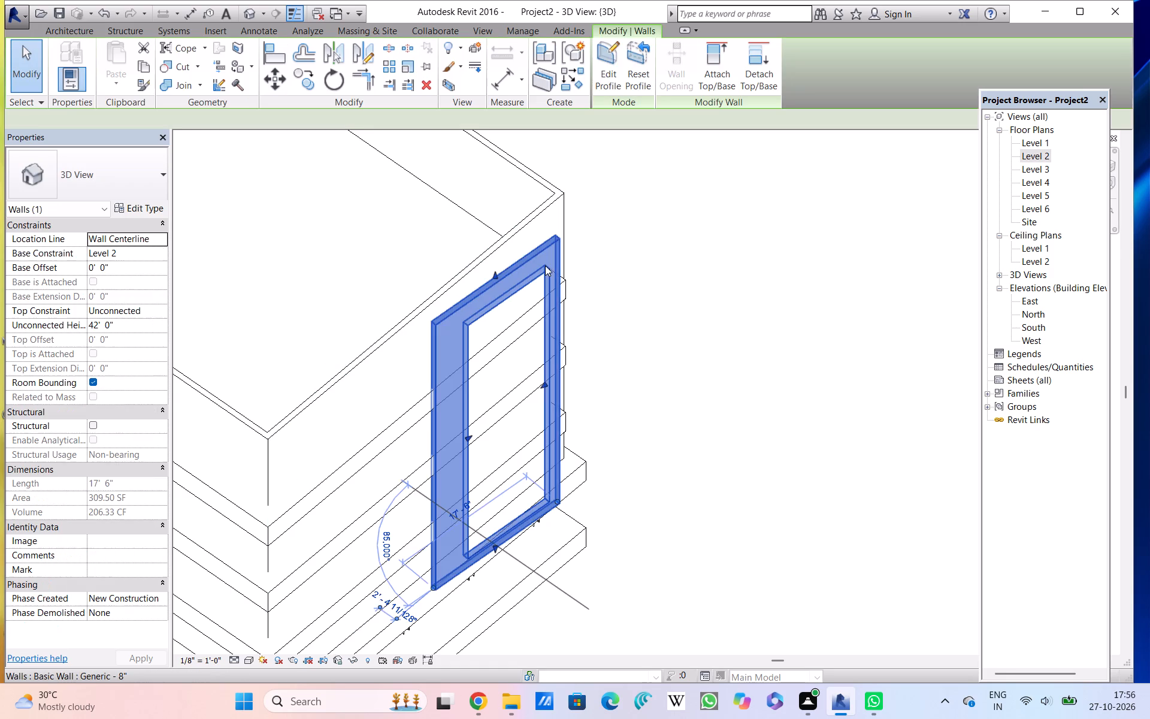
left_click_drag(552, 260, 567, 258)
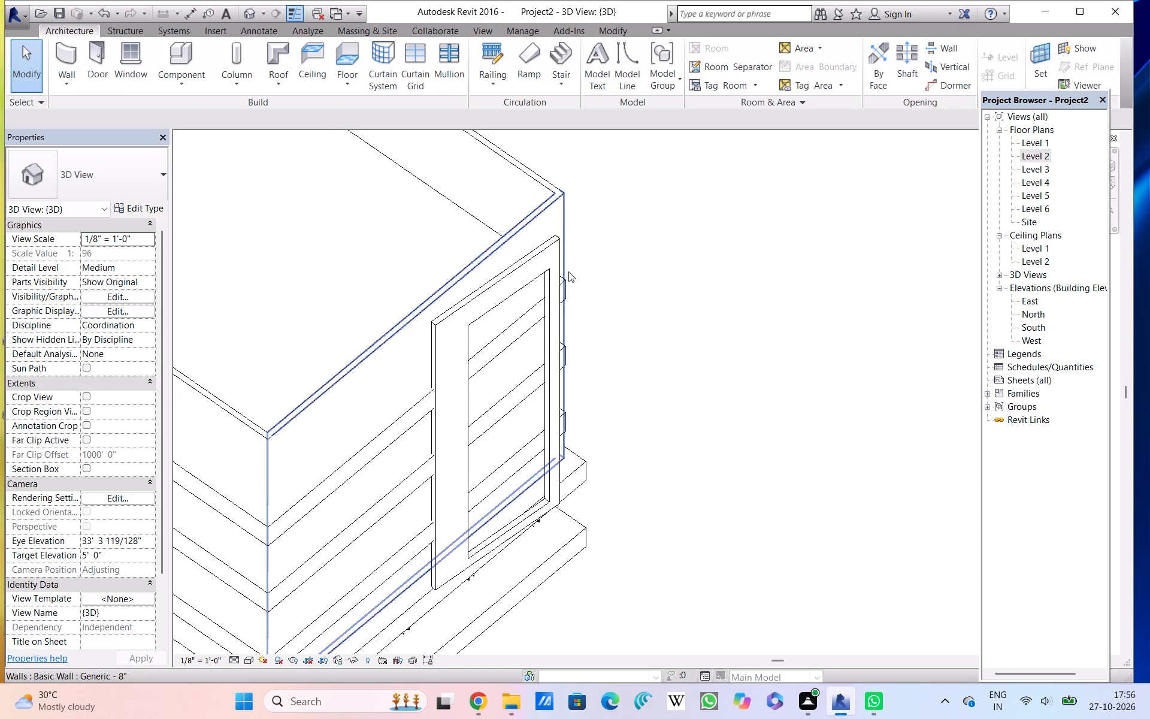
left_click(544, 341)
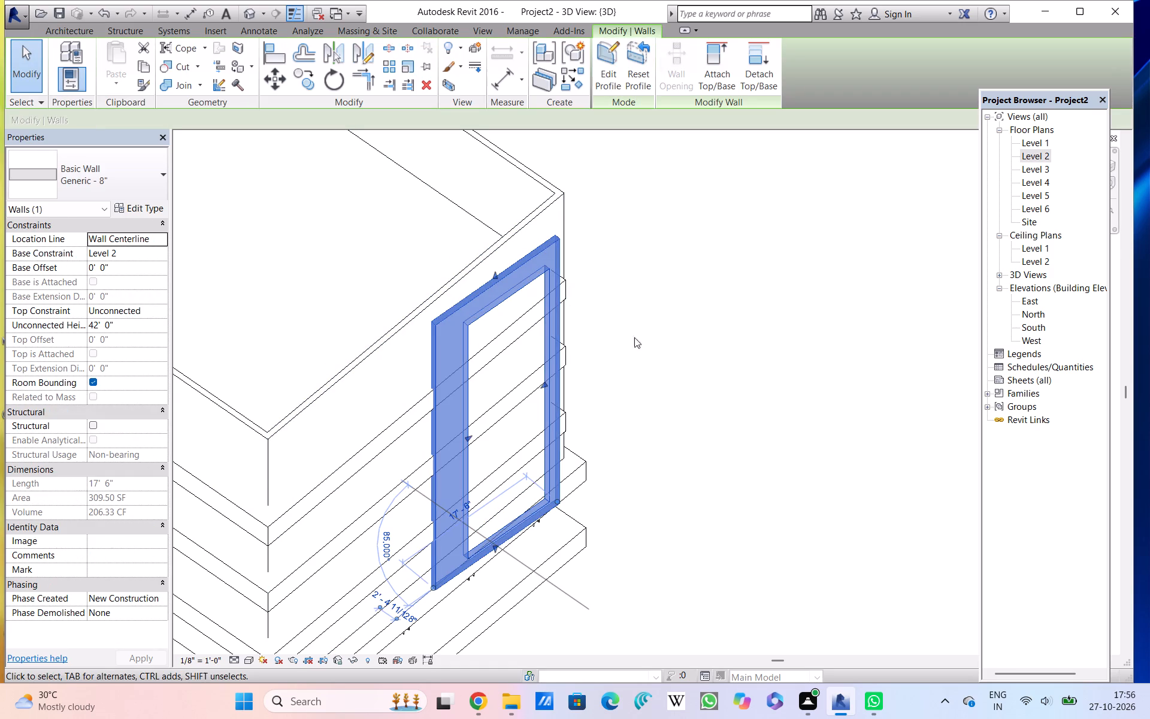
key("Delete")
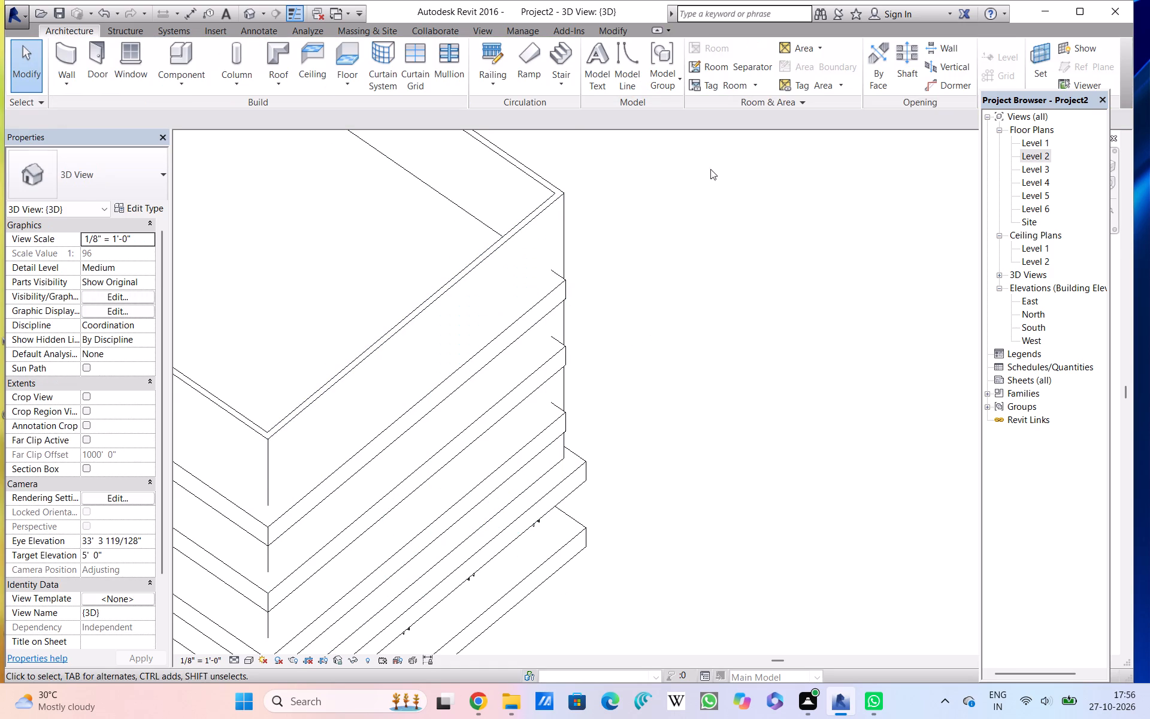
On the Level 2 plan, draw a 42' 0" high Generic - 8" wall about 2' 4" long from the west slab edge to the enclosing wall.
double_click(1020, 158)
double_click(1020, 158)
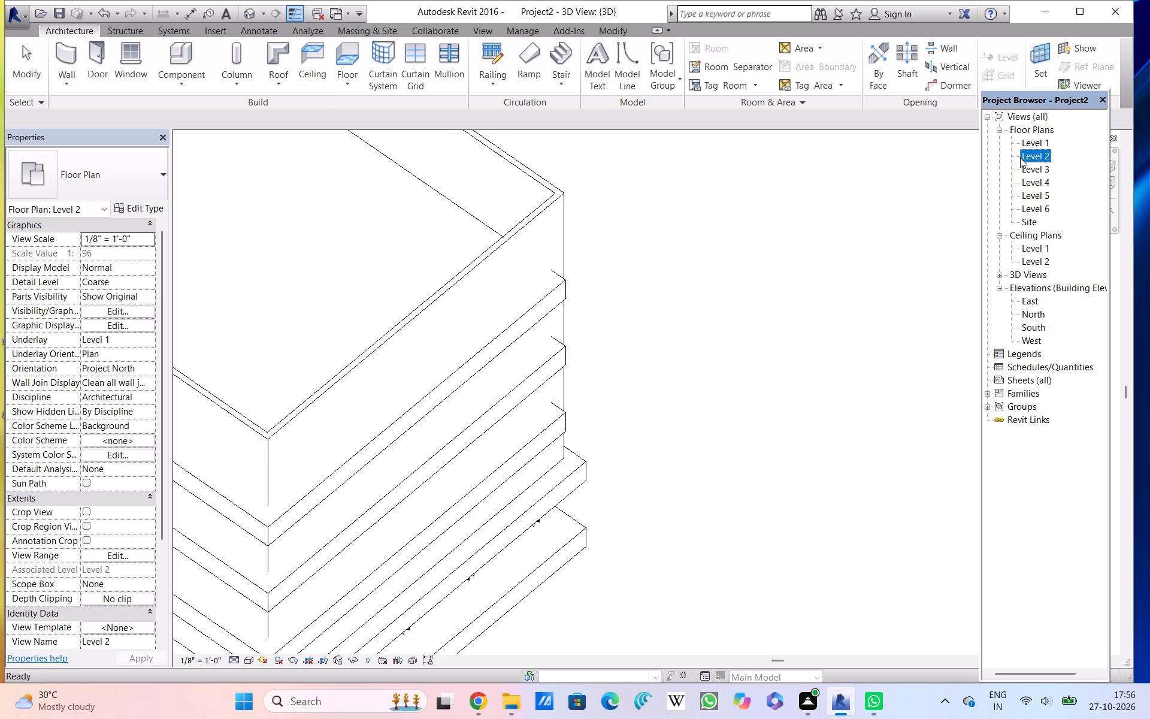
double_click(1039, 158)
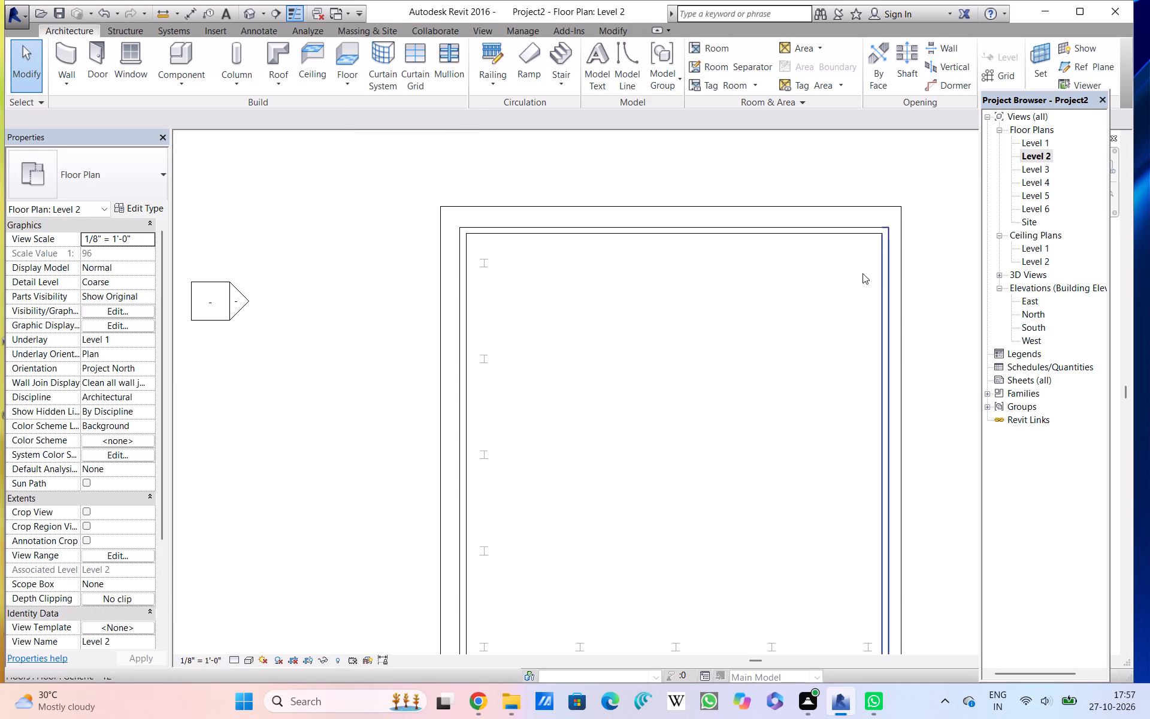
scroll(802, 297, "down", 5)
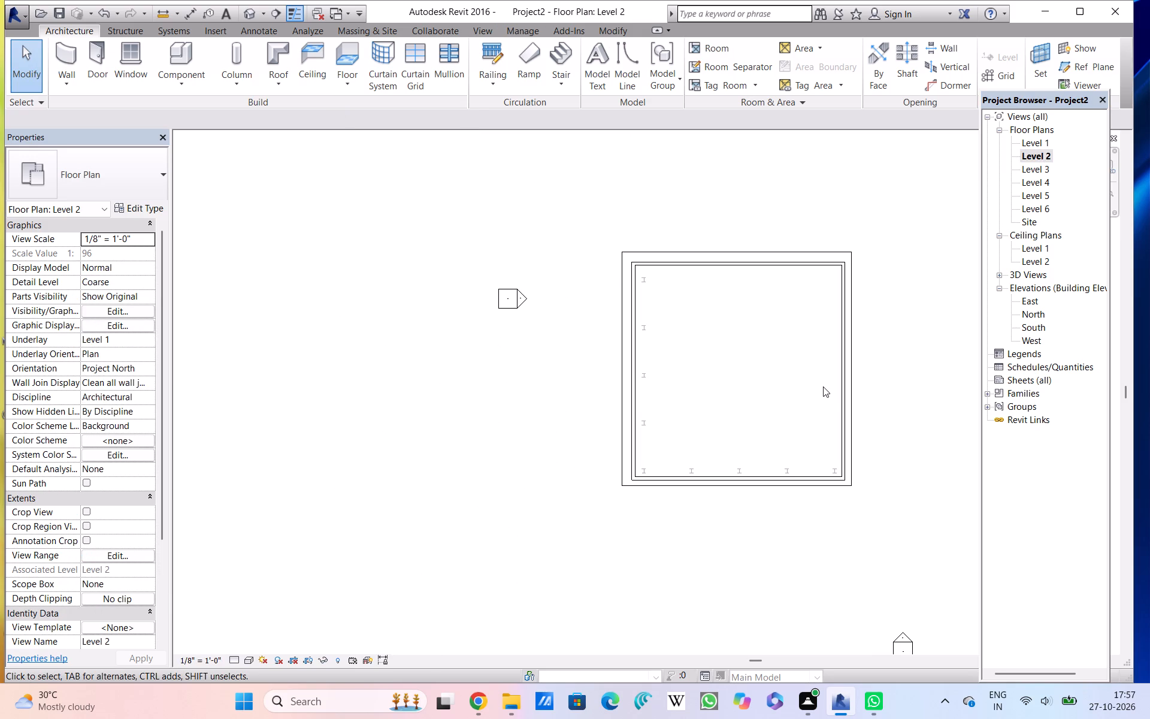
middle_click_drag(824, 386, 810, 311)
middle_click_drag(807, 335, 814, 361)
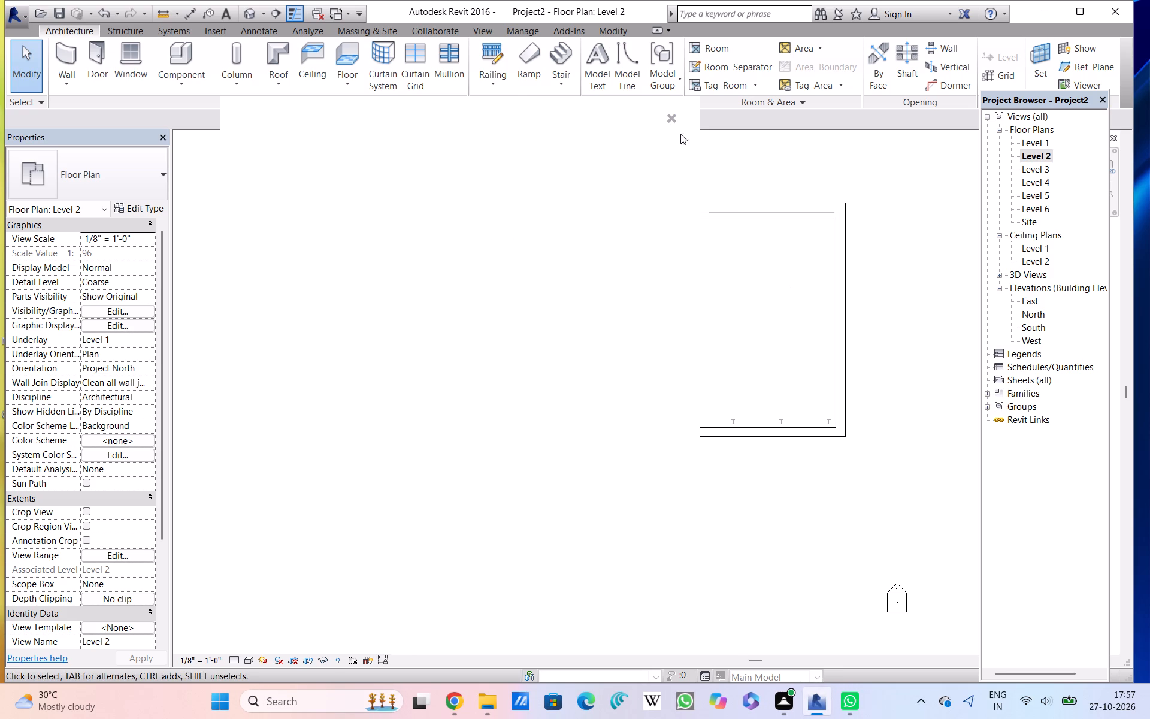
left_click(678, 115)
double_click(673, 116)
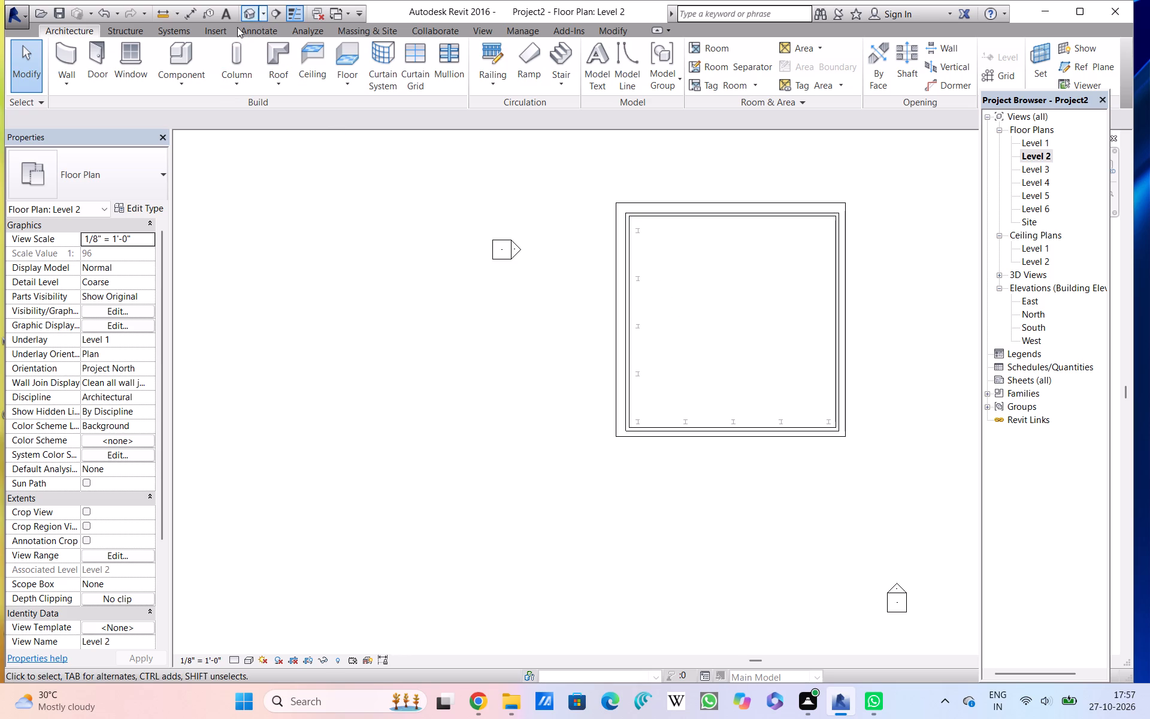
left_click(55, 62)
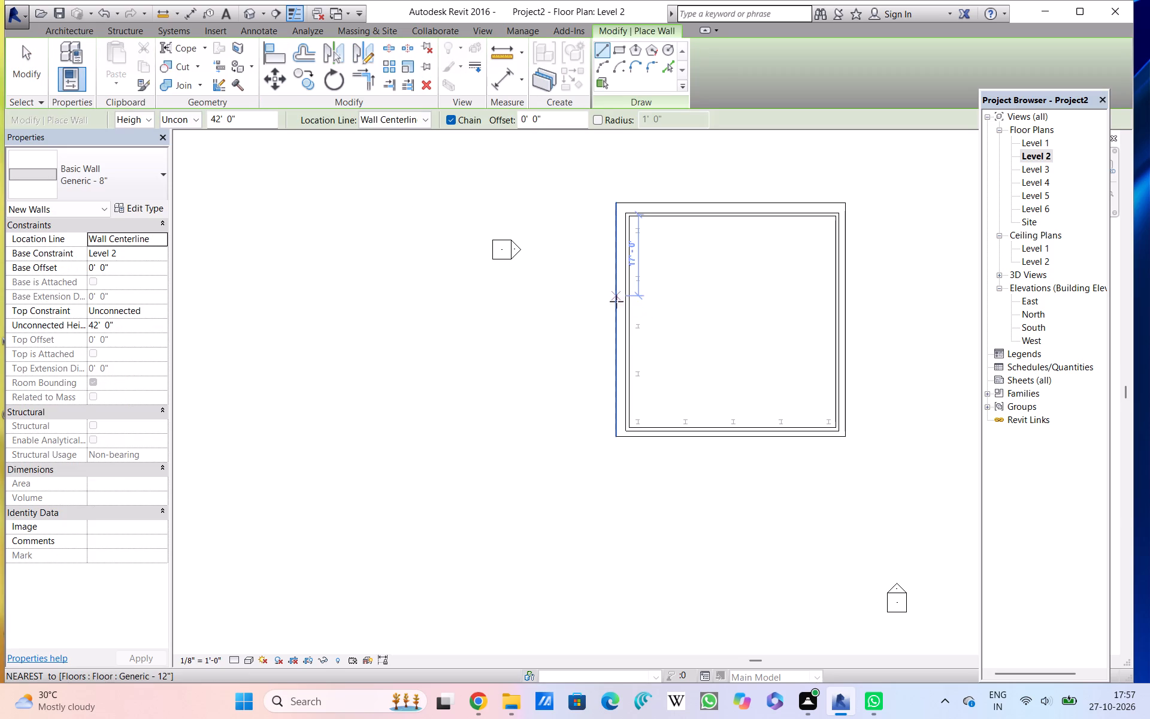
left_click(613, 311)
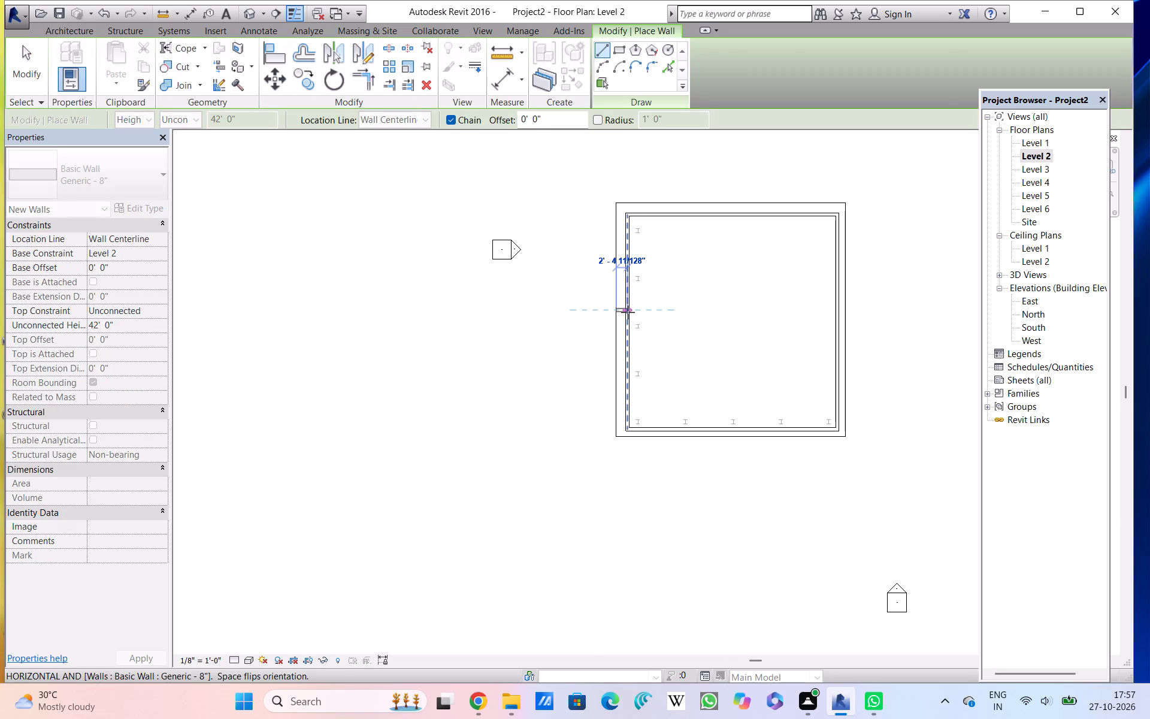
left_click(633, 313)
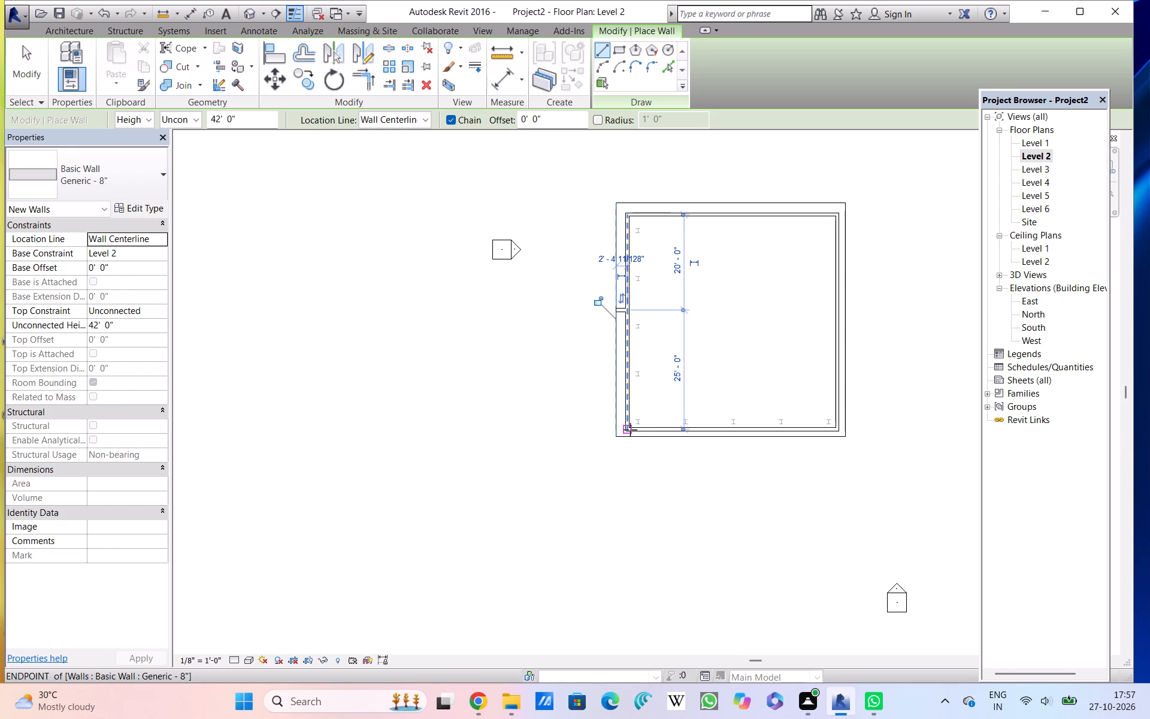
Draw a 42' 0" high Generic - 8" wall about 26' 6" long over the west enclosing wall, from the south slab edge to the short wall.
scroll(630, 431, "up", 5)
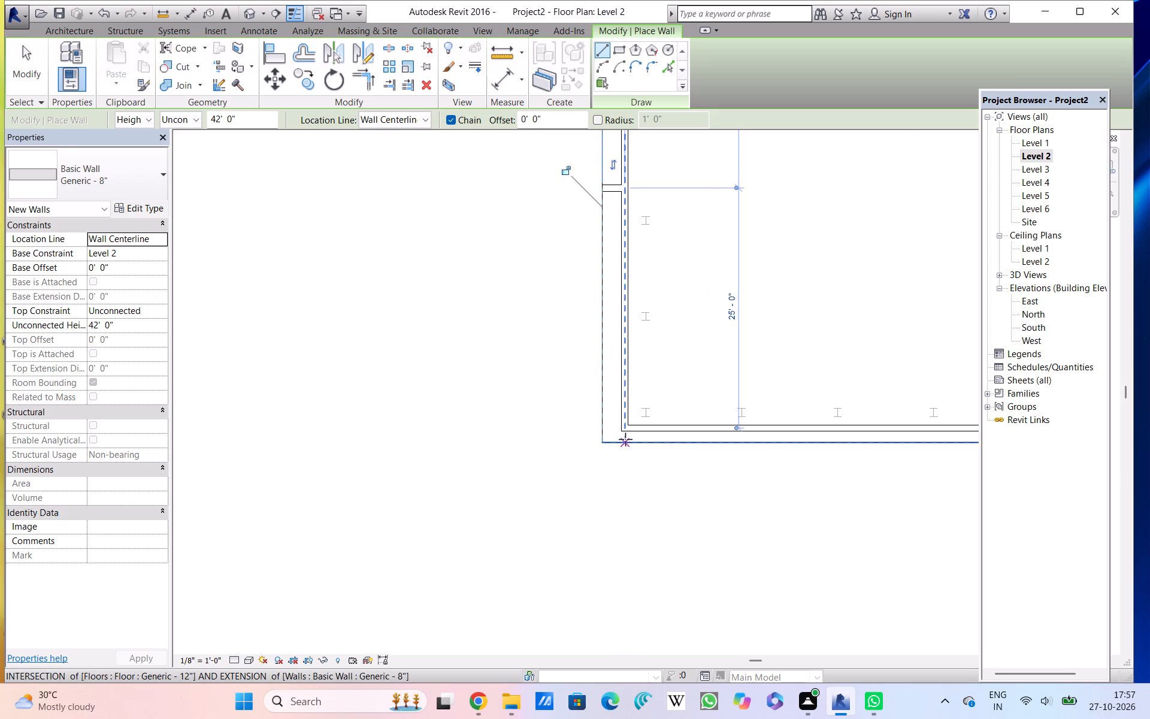
left_click(625, 439)
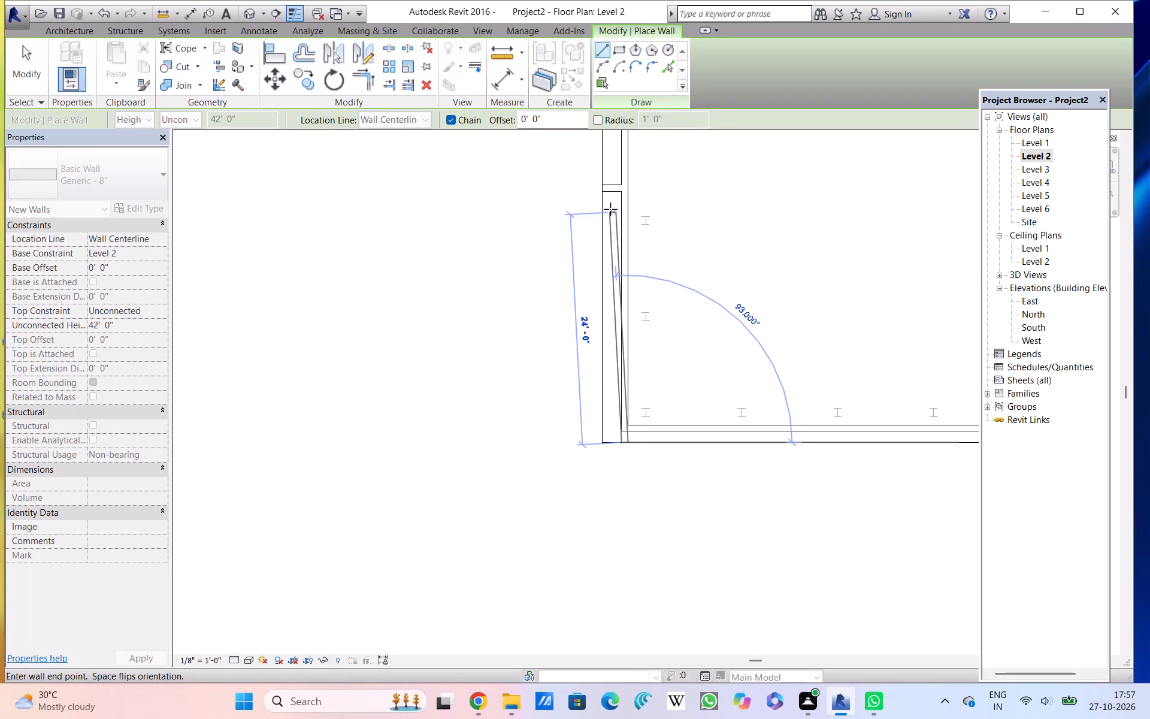
left_click(622, 189)
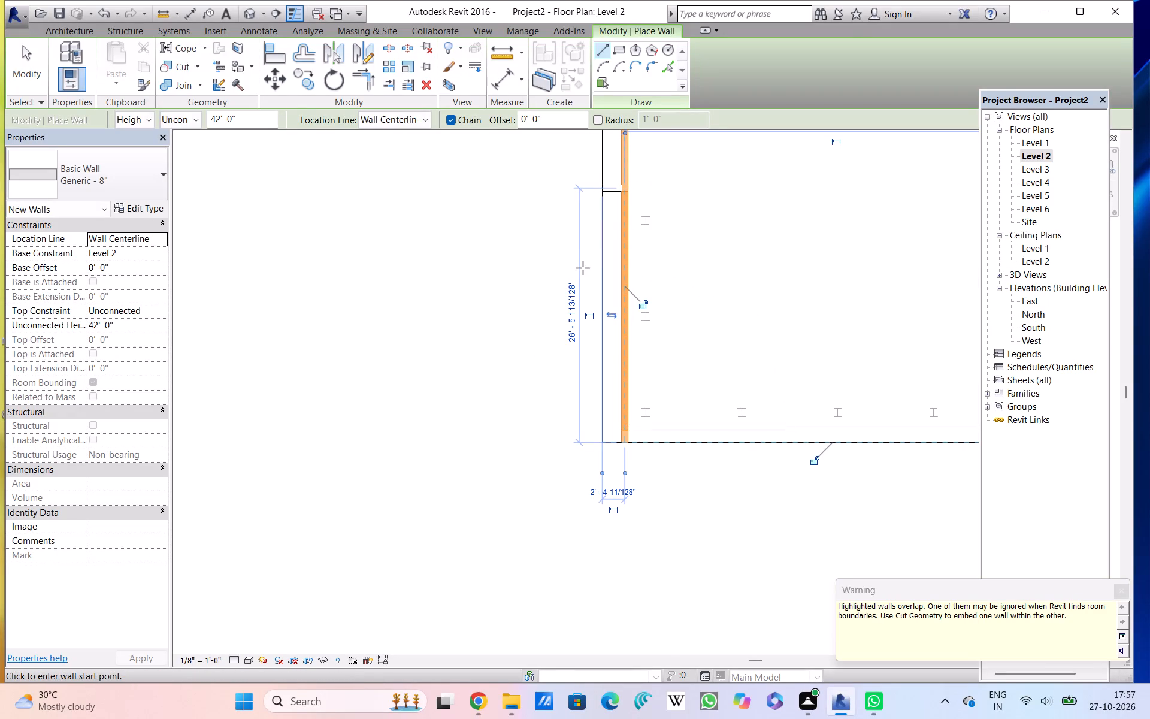
scroll(583, 268, "down", 4)
middle_click_drag(583, 268, 555, 376)
scroll(583, 268, "down", 1)
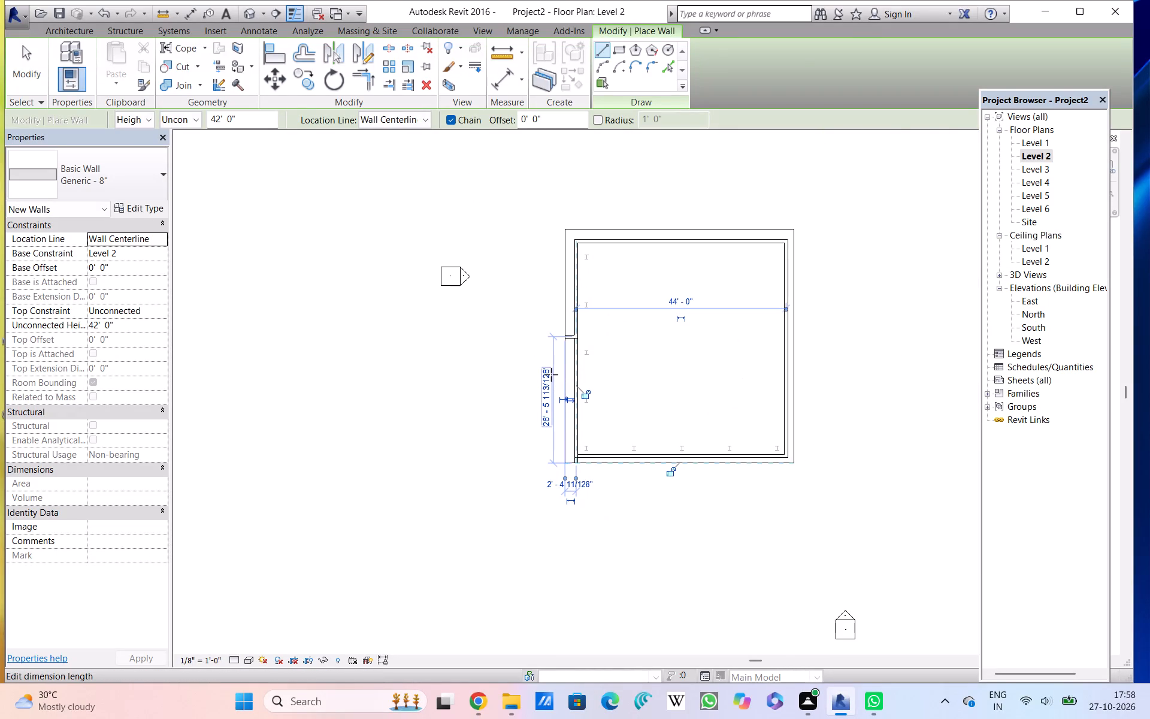
key("Escape")
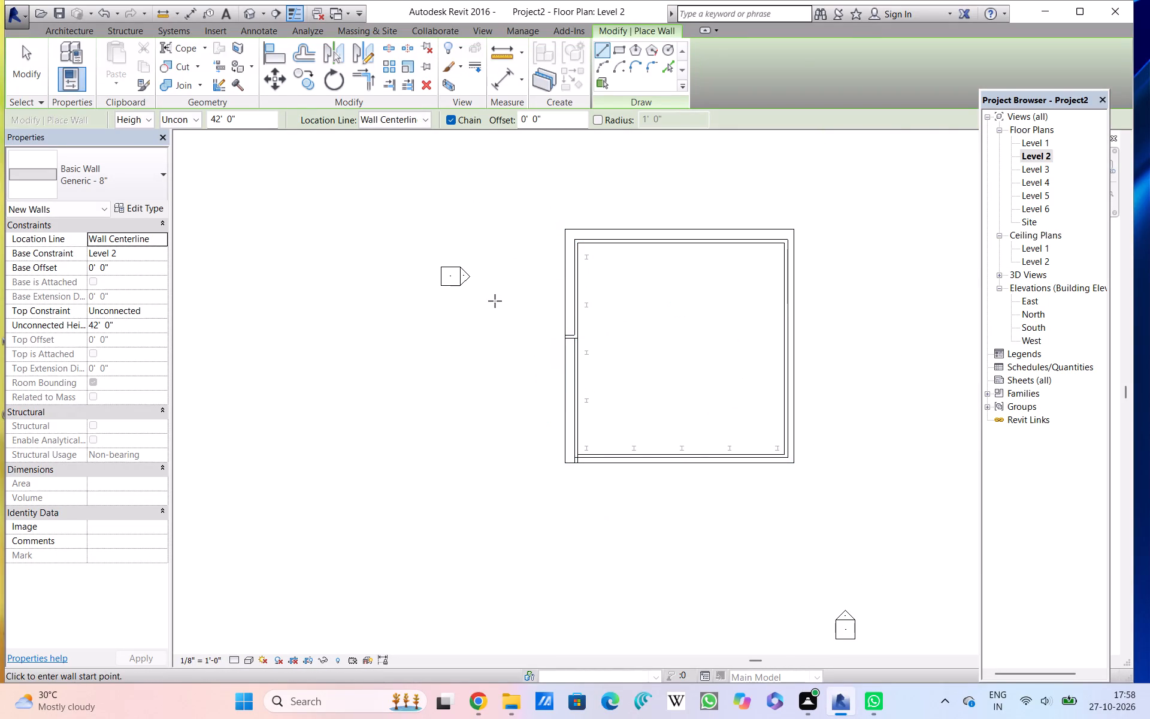
On the Level 2 plan, draw a 42' 0" high Generic - 8" wall about 2' 4" long westward from the southwest enclosing corner to the slab edge.
left_click(249, 5)
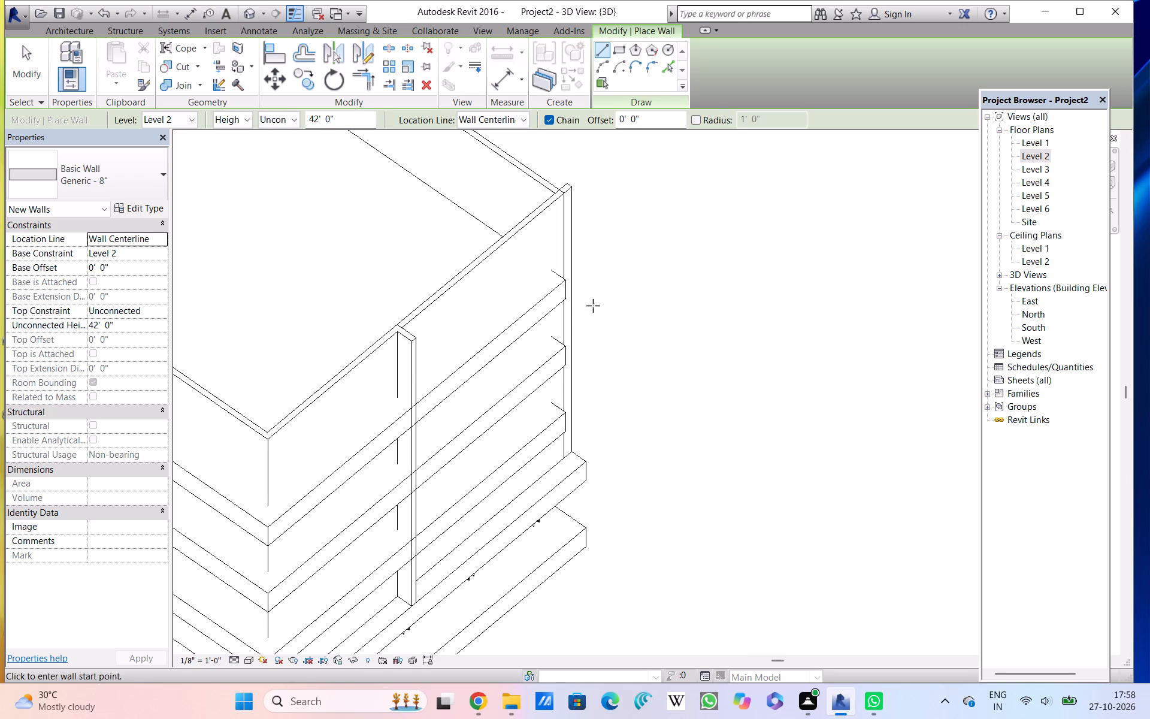
scroll(593, 306, "up", 1)
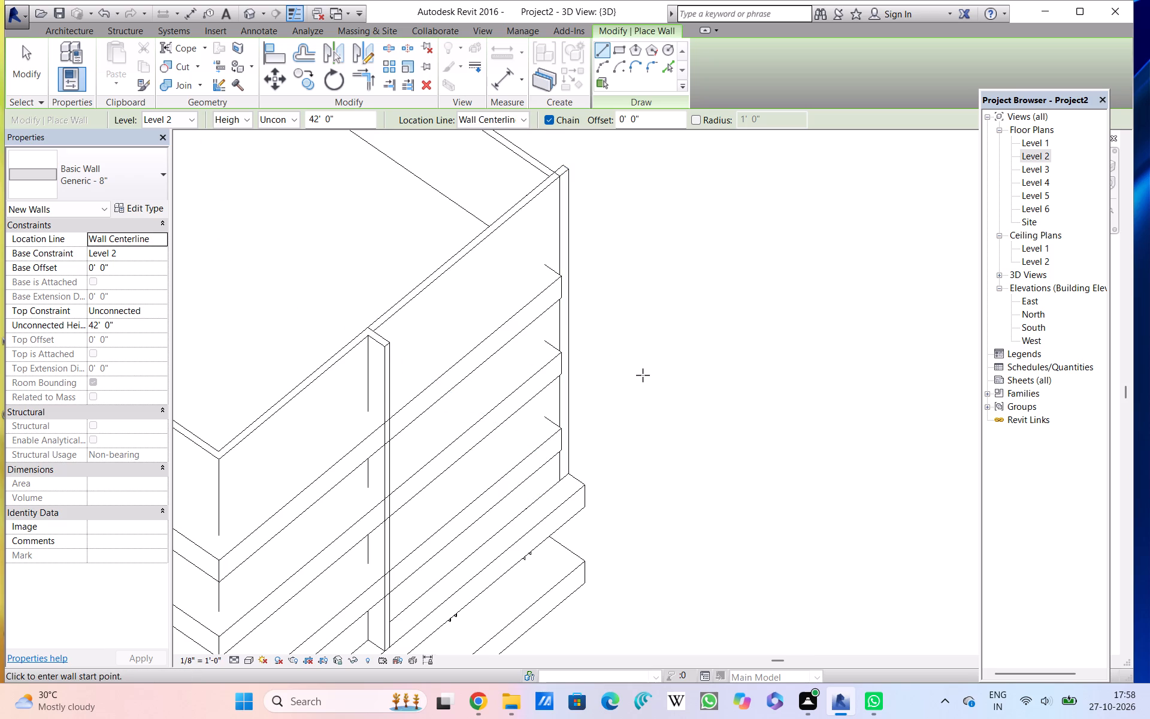
scroll(643, 375, "up", 1)
scroll(643, 375, "down", 2)
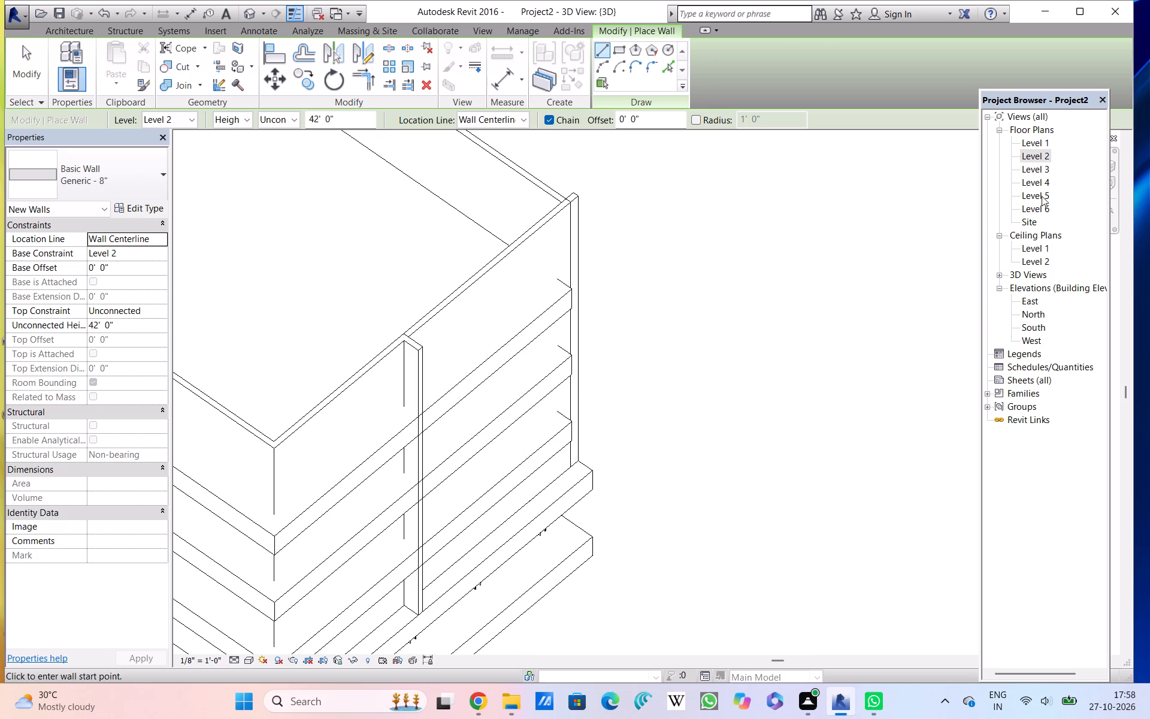
double_click(1045, 156)
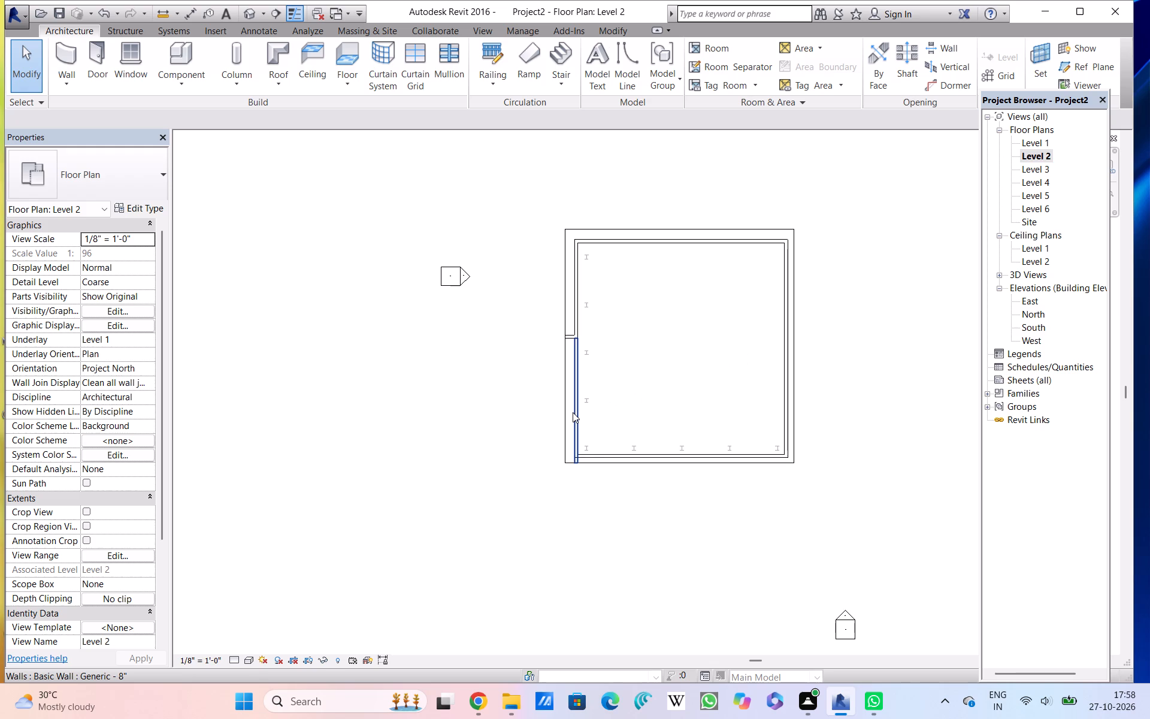
scroll(573, 412, "up", 5)
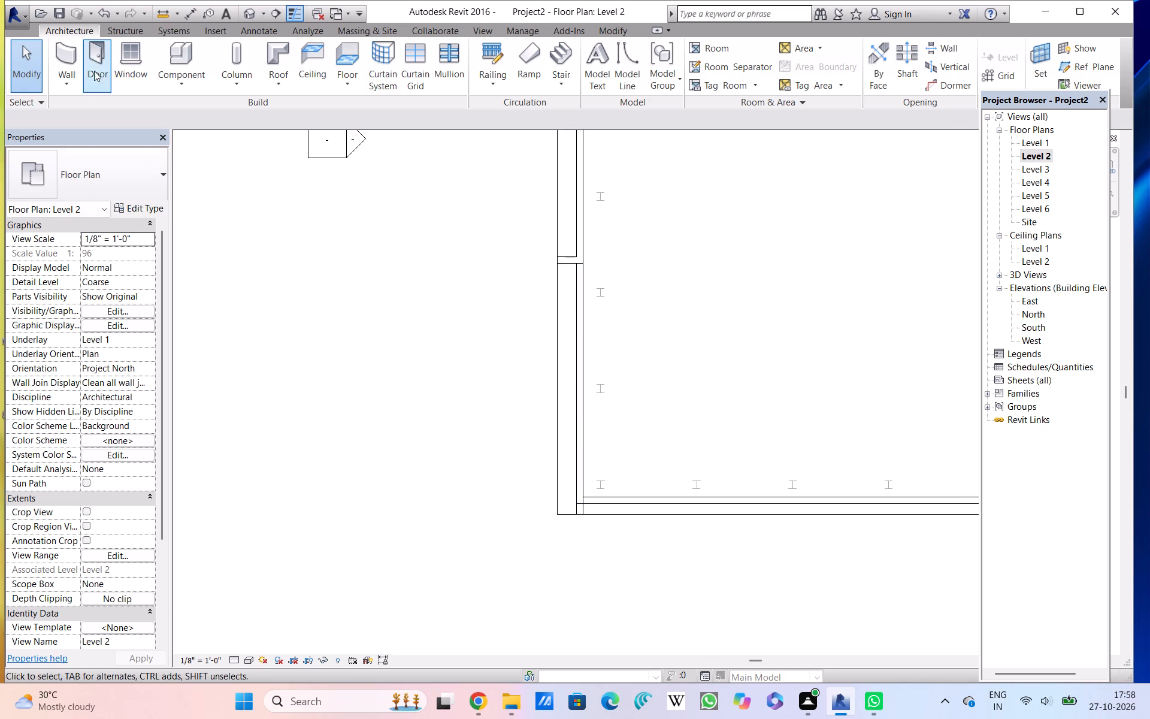
left_click(64, 62)
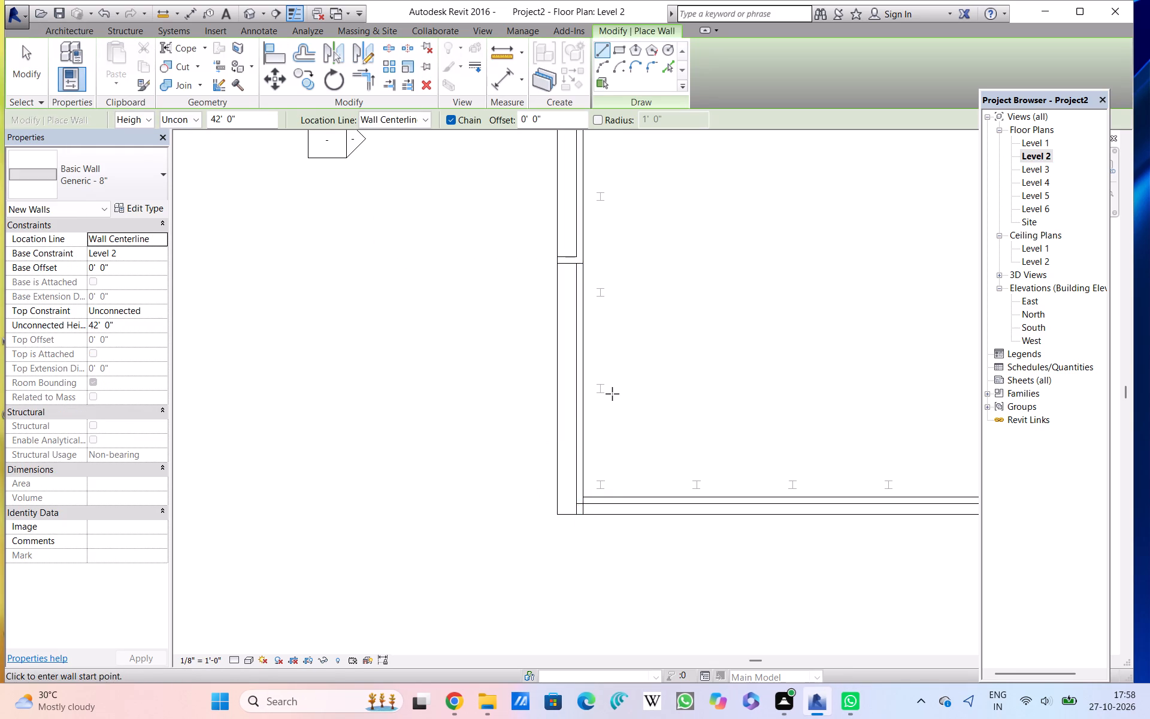
middle_click_drag(612, 394, 607, 303)
scroll(607, 302, "up", 1)
triple_click(669, 117)
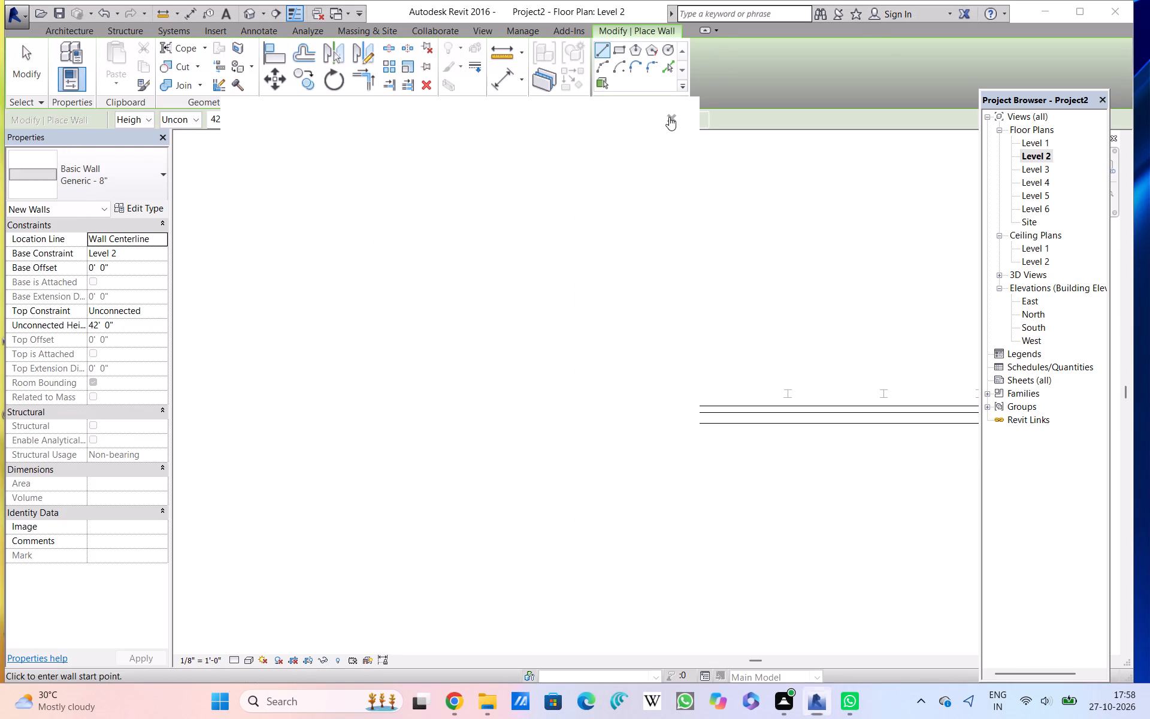
left_click(669, 117)
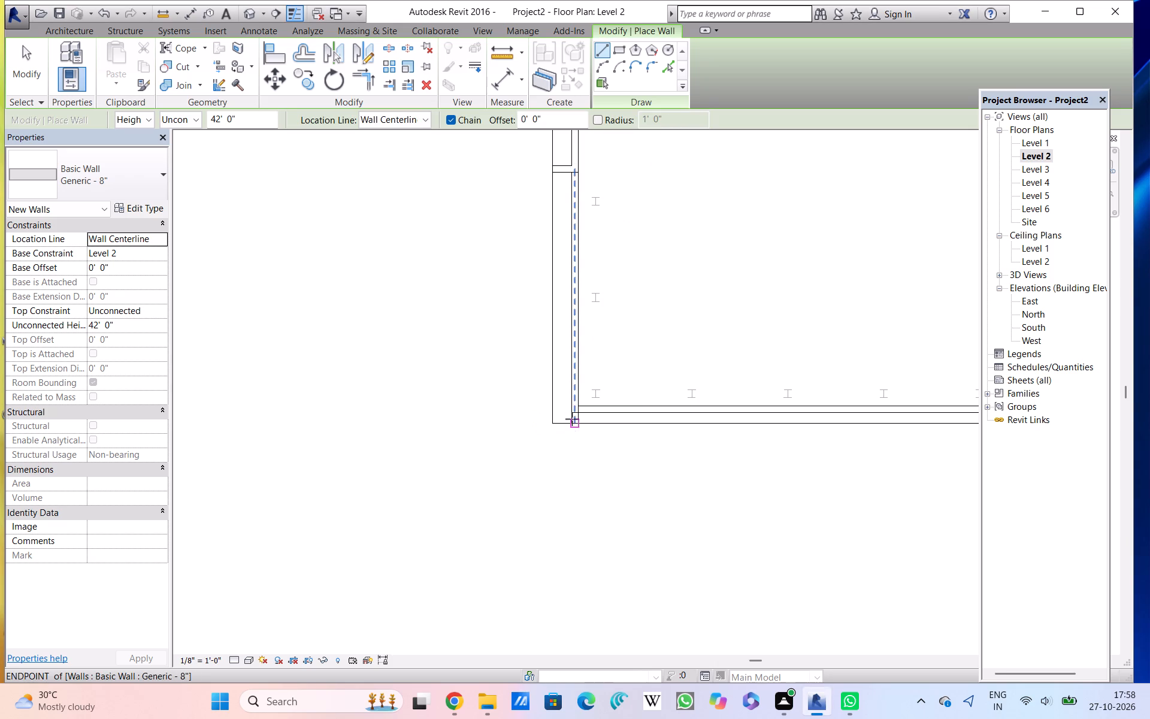
left_click(575, 416)
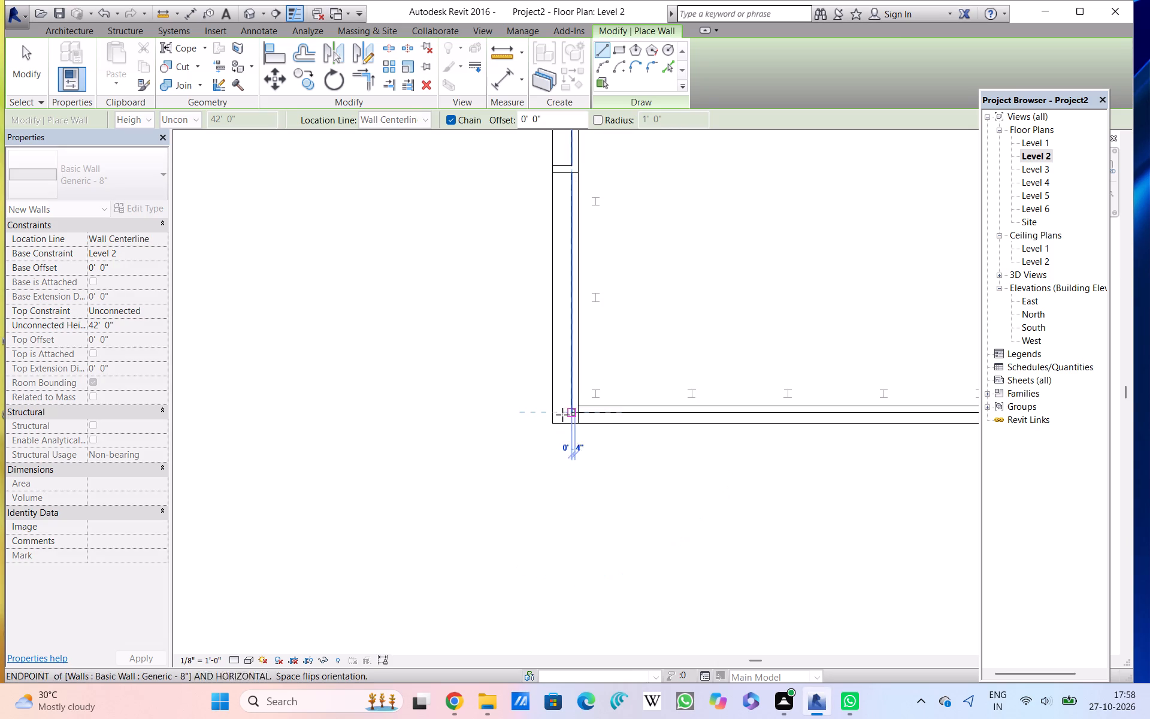
left_click(559, 412)
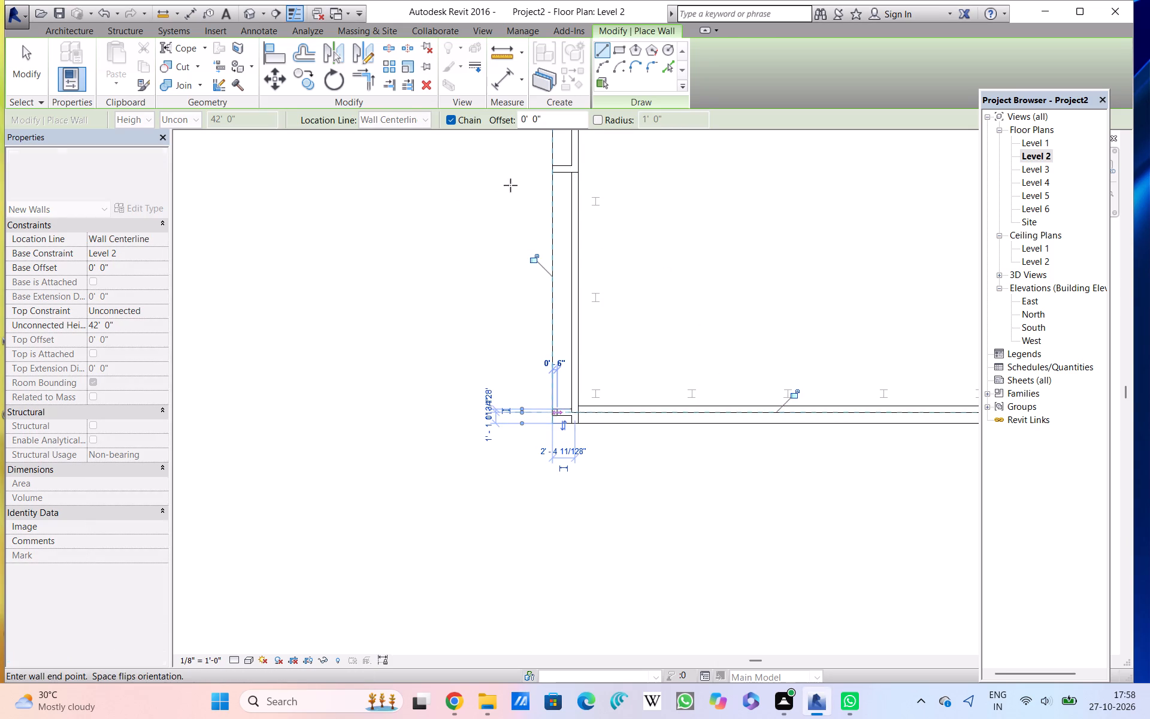
key("Escape")
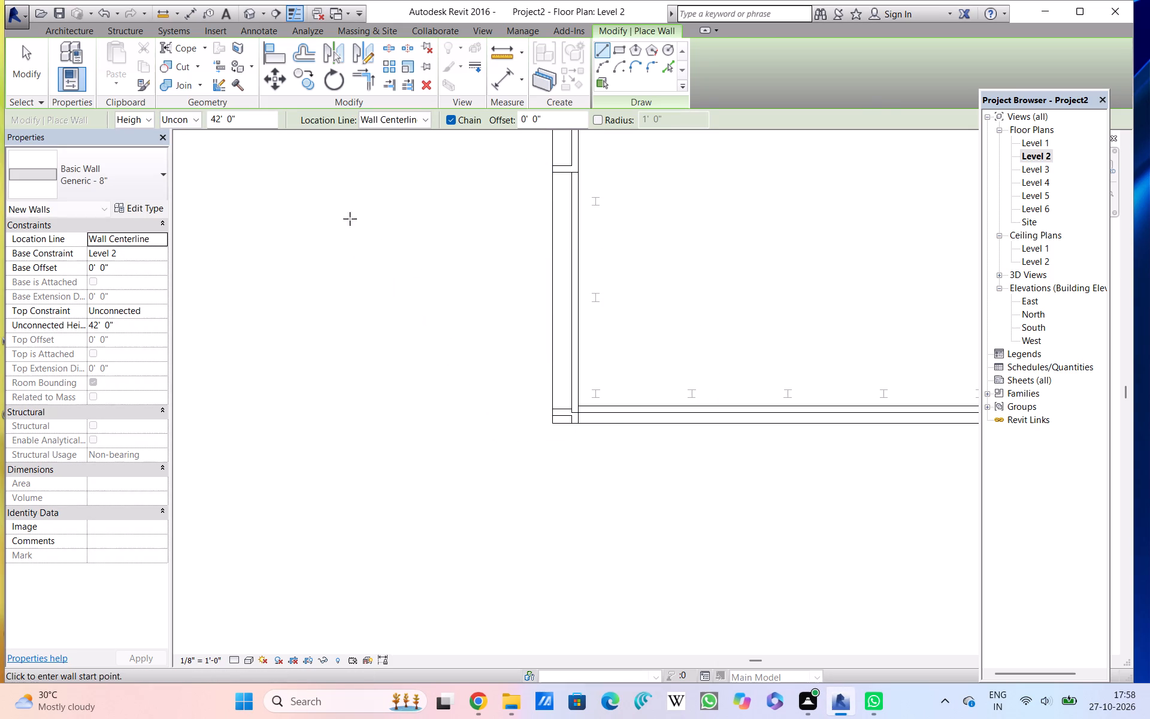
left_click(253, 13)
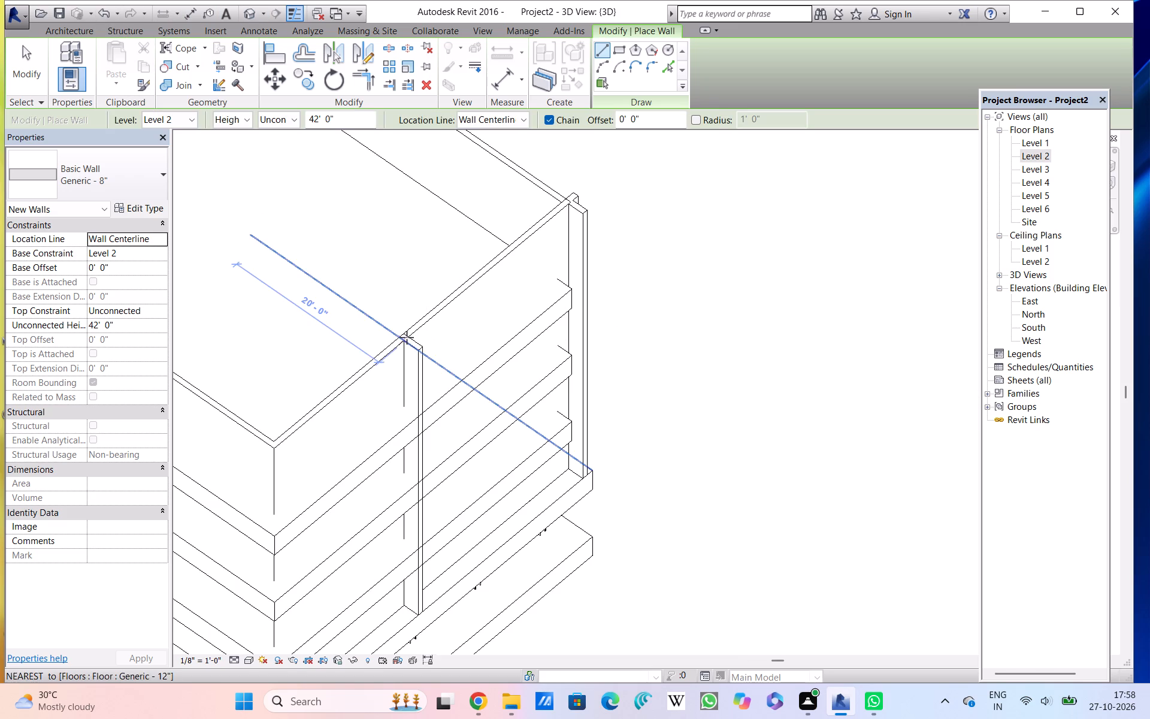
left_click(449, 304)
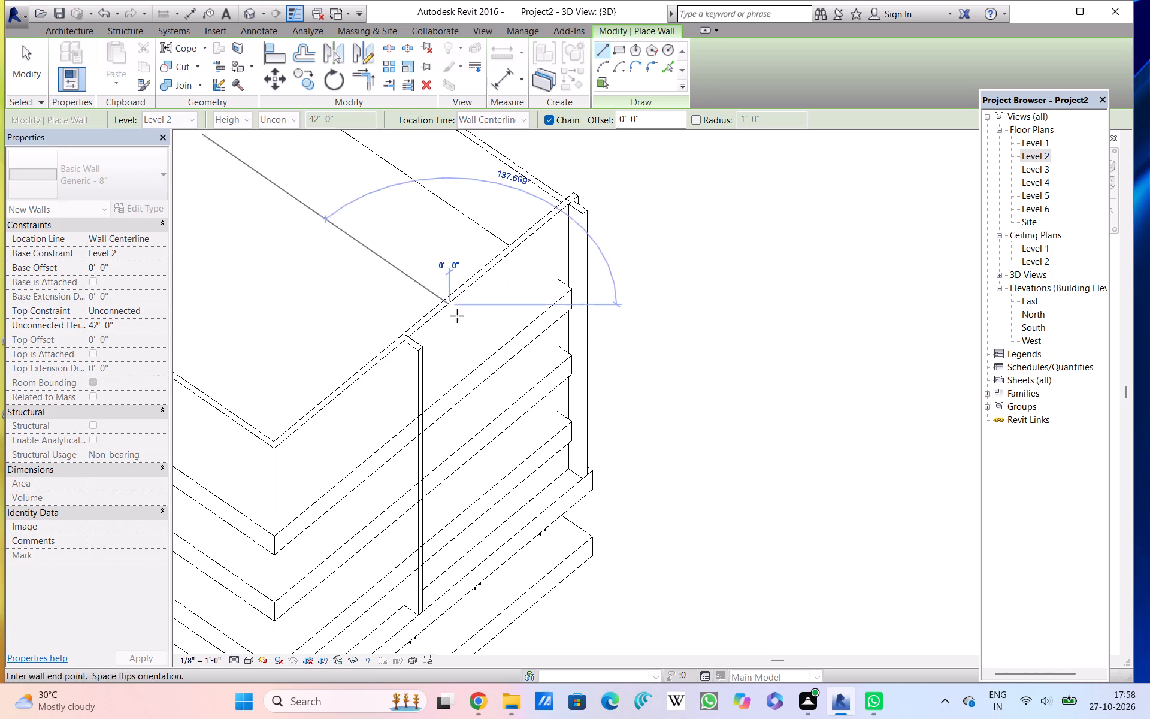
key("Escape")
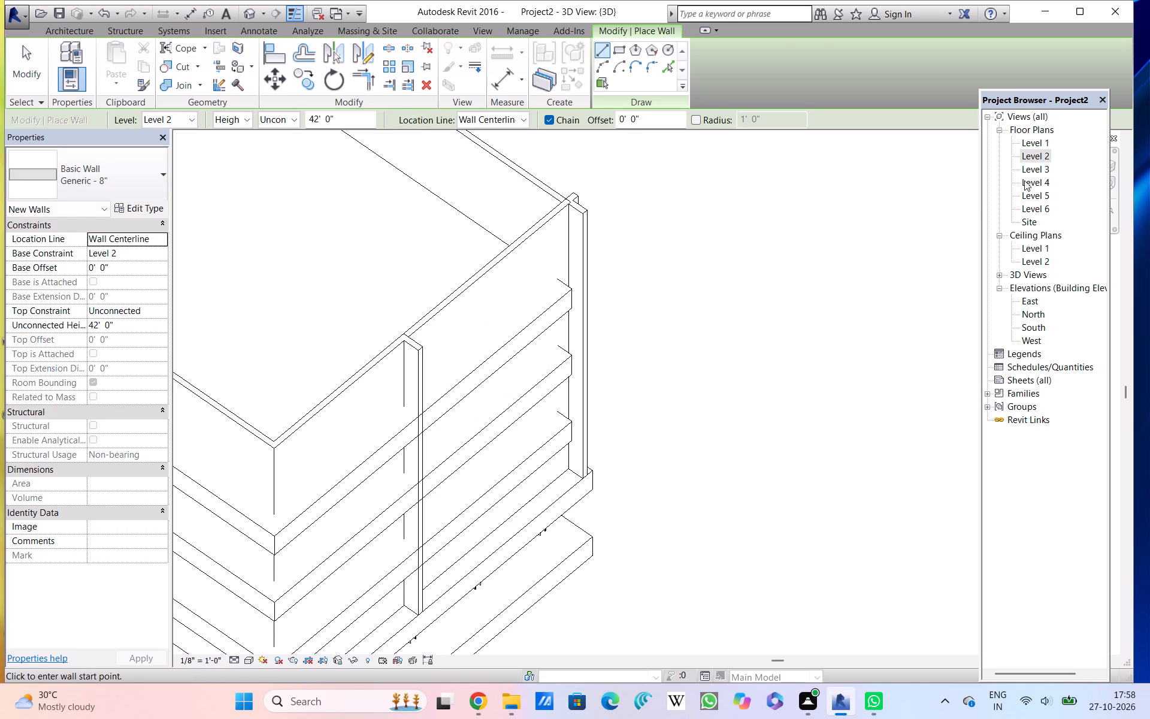
On the Level 2 plan, draw a 42' 0" high wall about 2' 4" long from the west slab edge to the enclosing wall, south of the middle short wall.
left_click(1029, 155)
left_click(1029, 155)
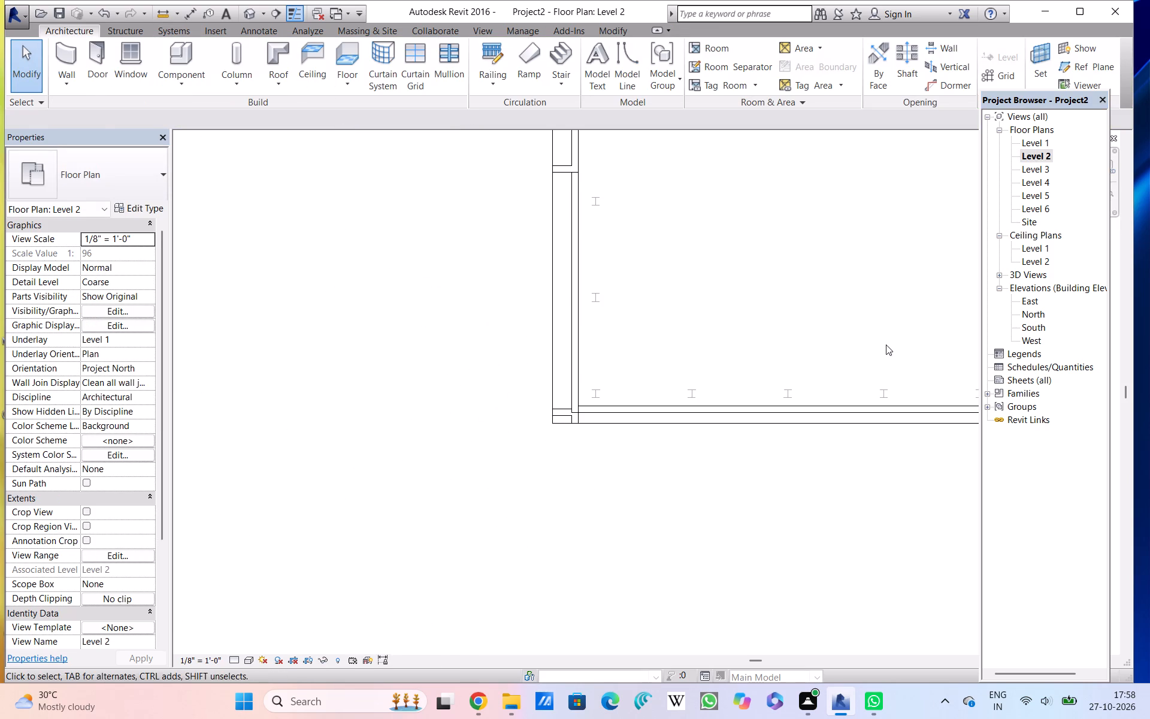
middle_click_drag(886, 345, 785, 416)
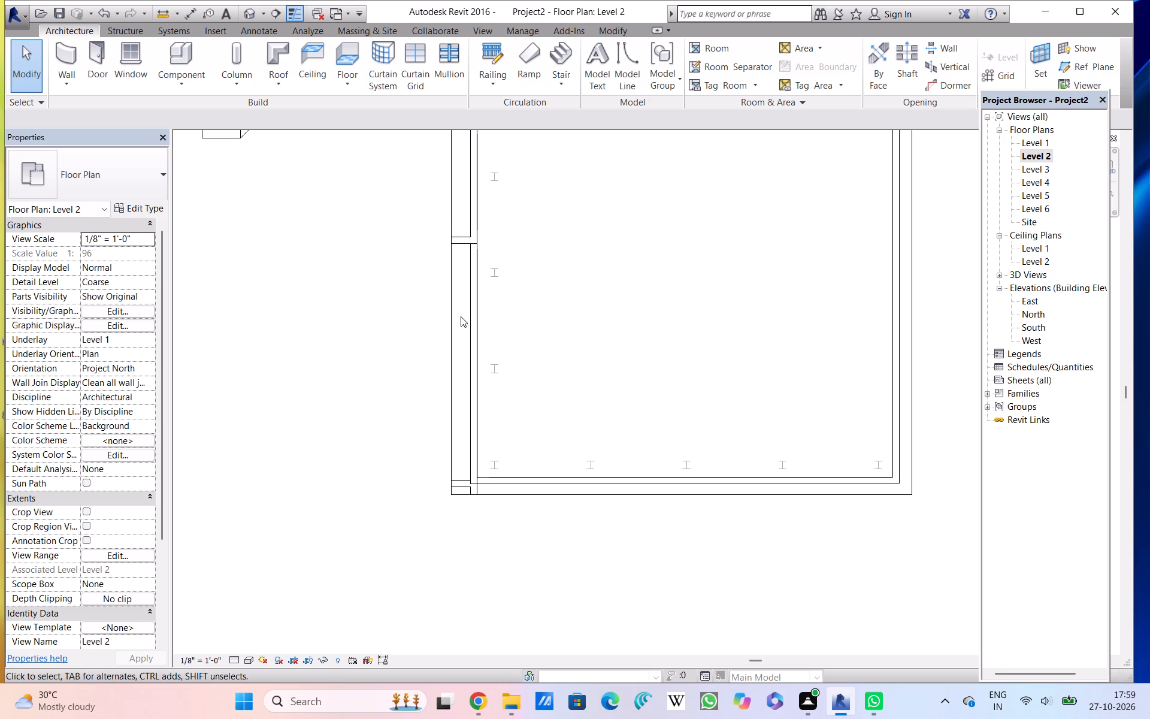
left_click(63, 61)
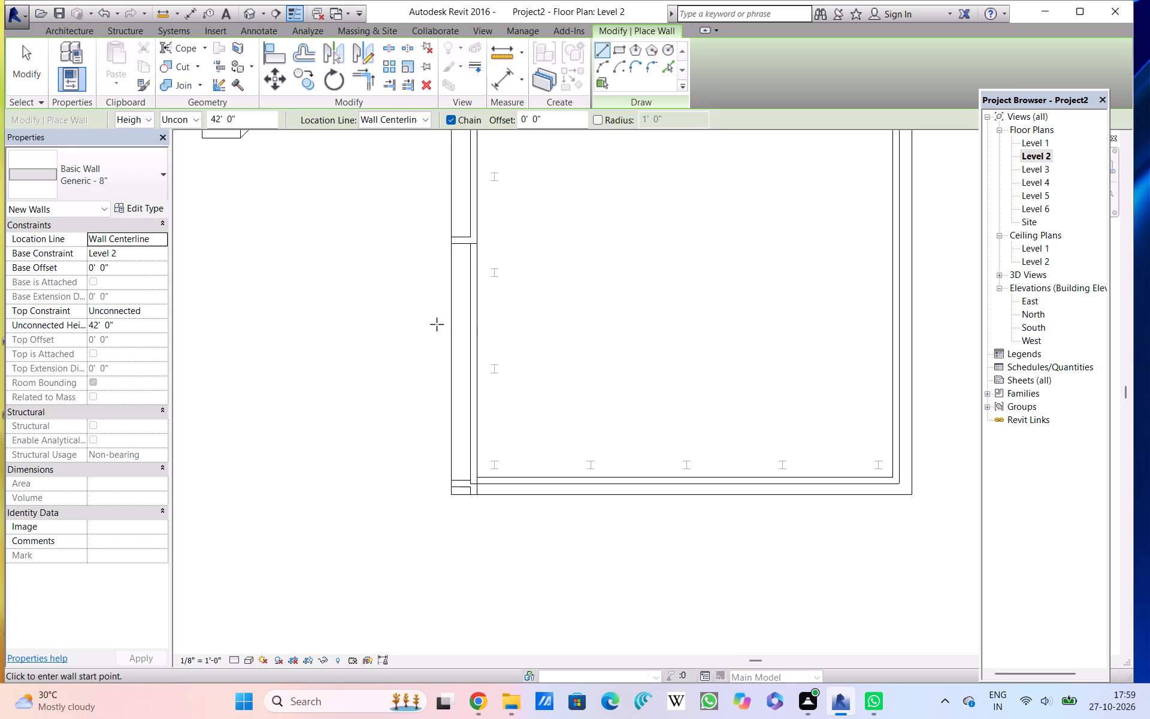
left_click(452, 310)
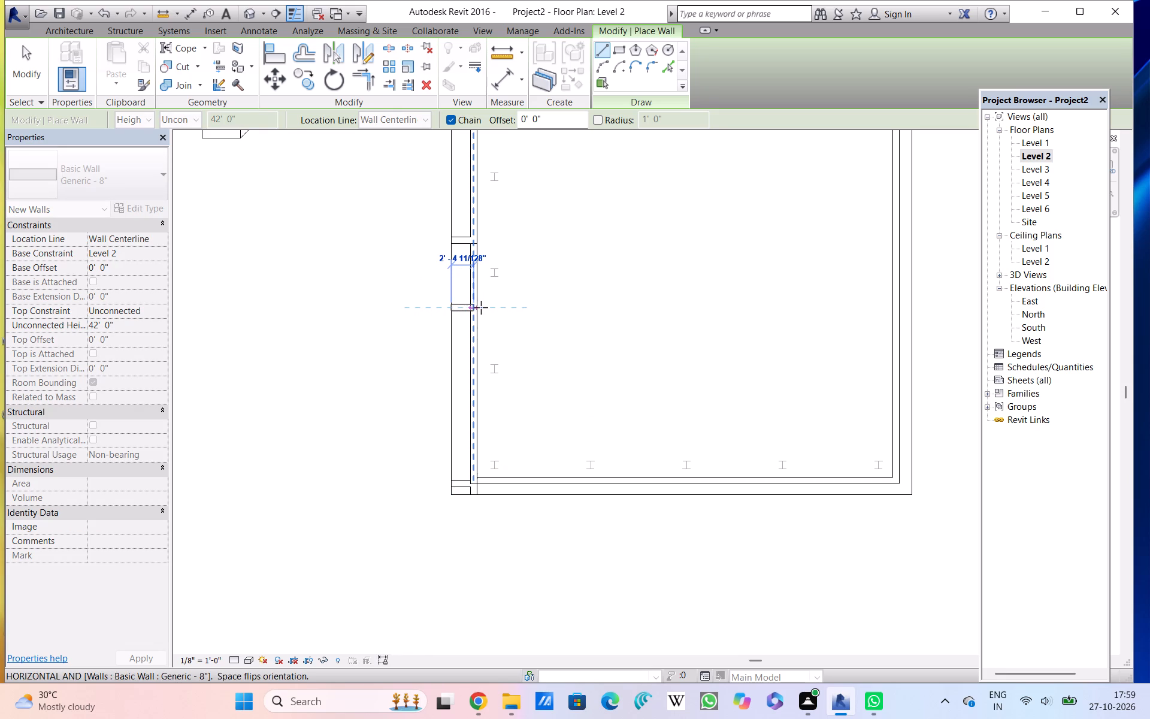
left_click(481, 307)
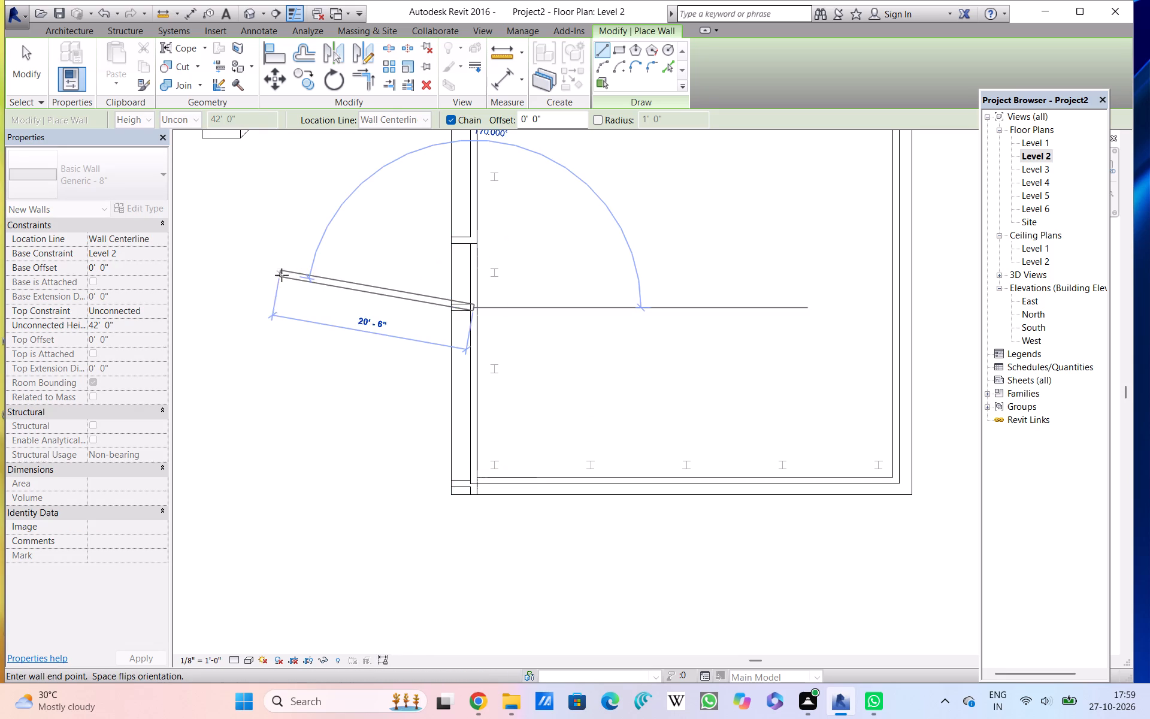
key("Escape")
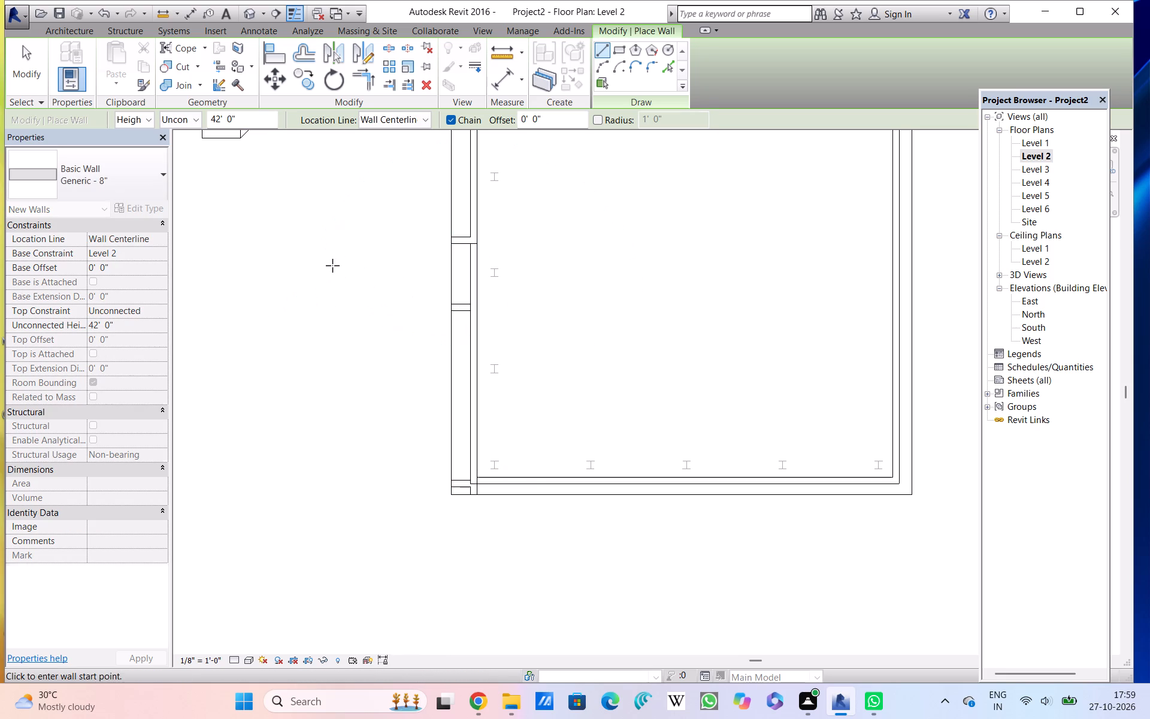
Draw a 42' 0" high wall about 2' 6" long from the north enclosing wall to the slab edge, about 16' 6" from the northeast corner.
scroll(332, 279, "down", 4)
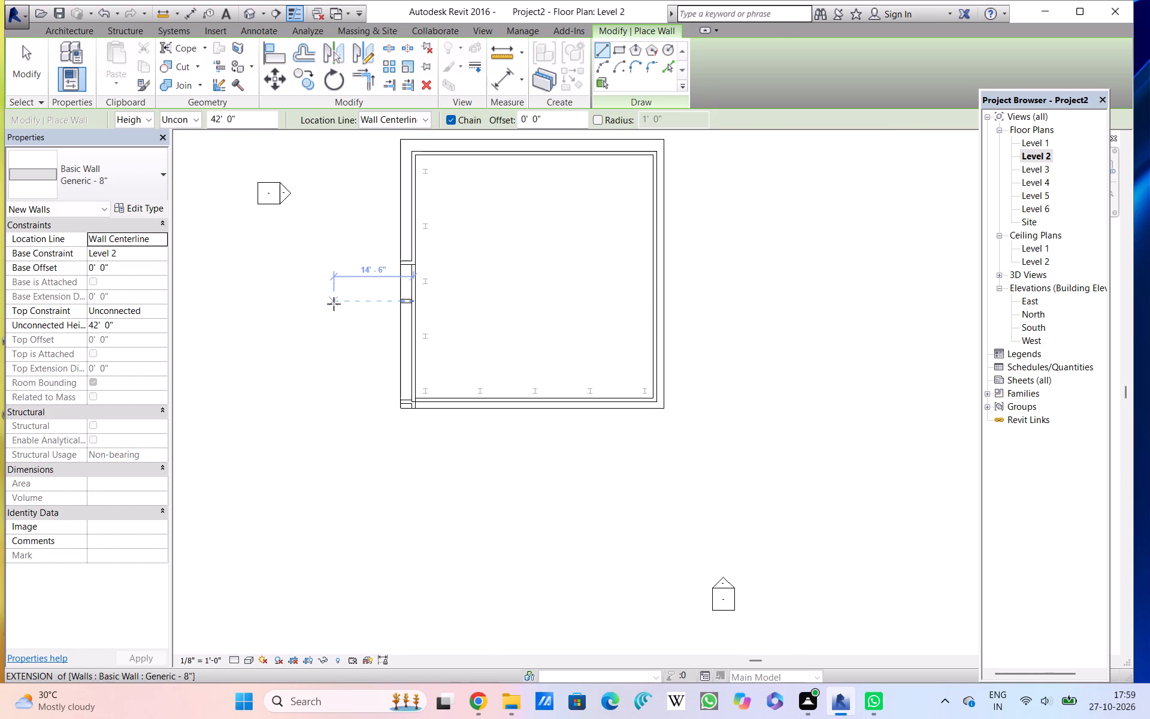
middle_click_drag(334, 304, 292, 389)
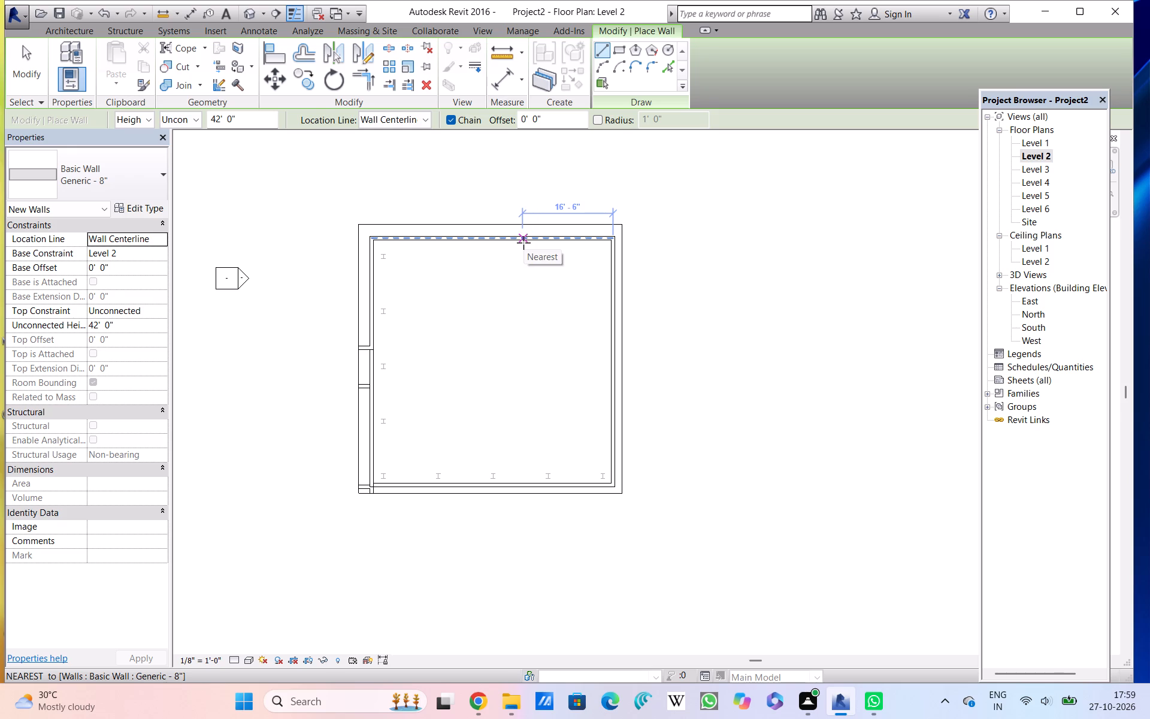
double_click(523, 243)
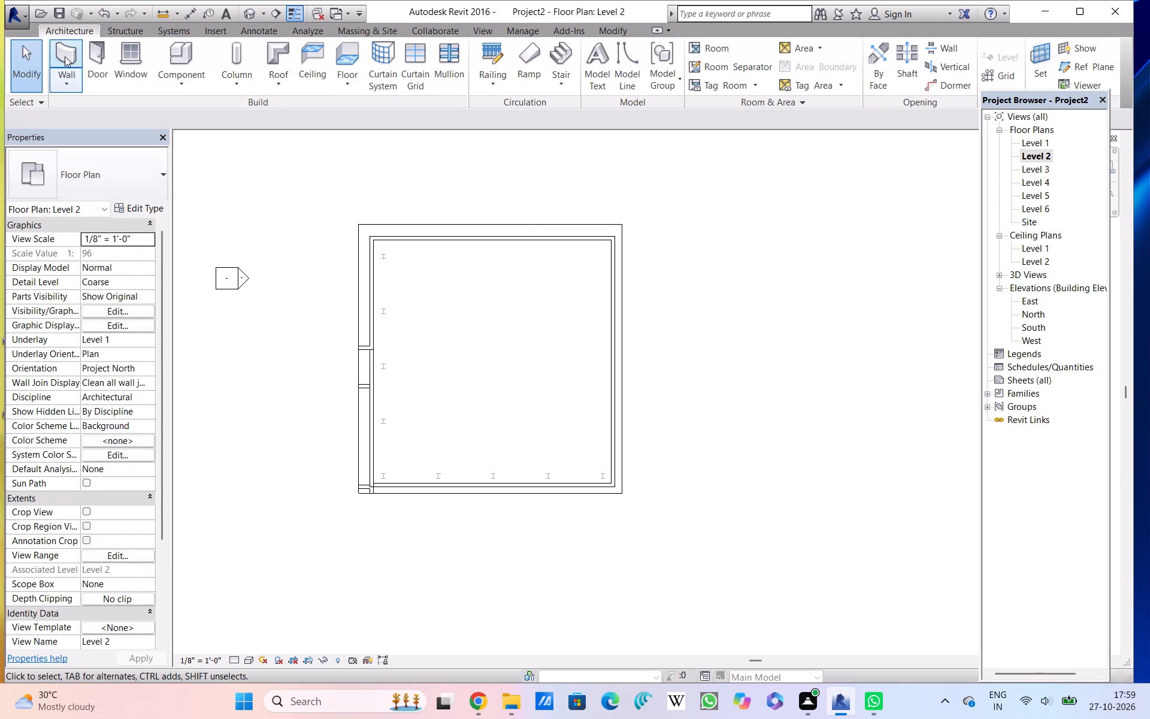
left_click(65, 53)
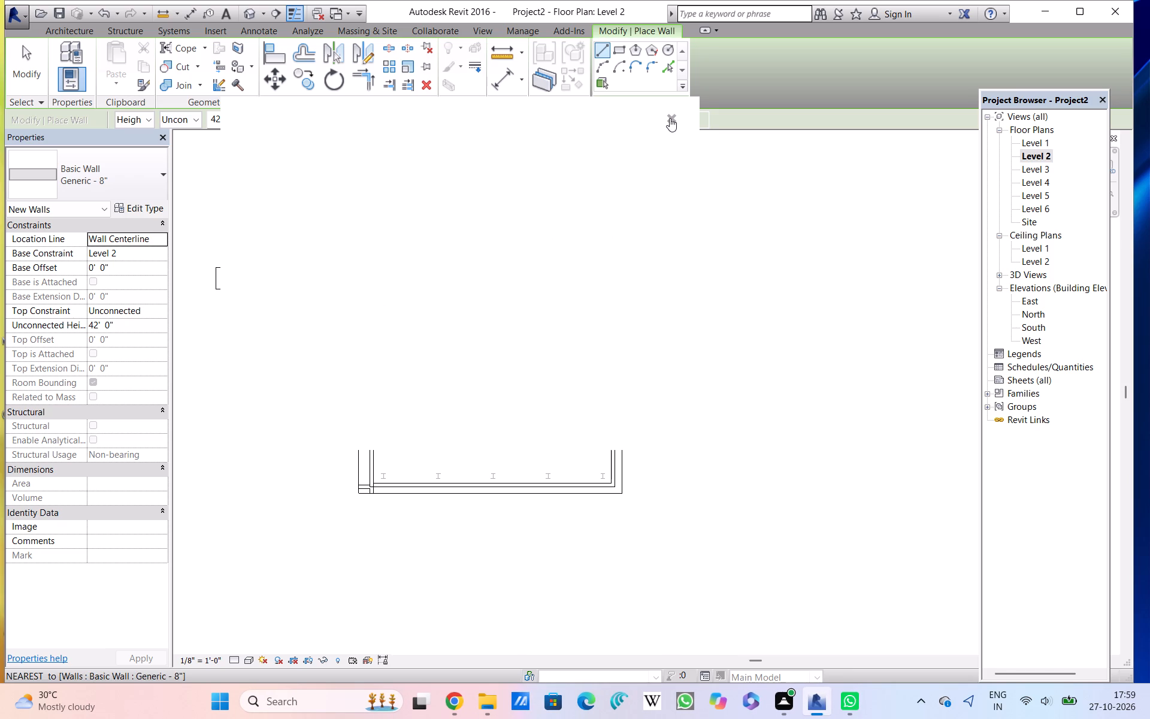
left_click(670, 118)
left_click(670, 118)
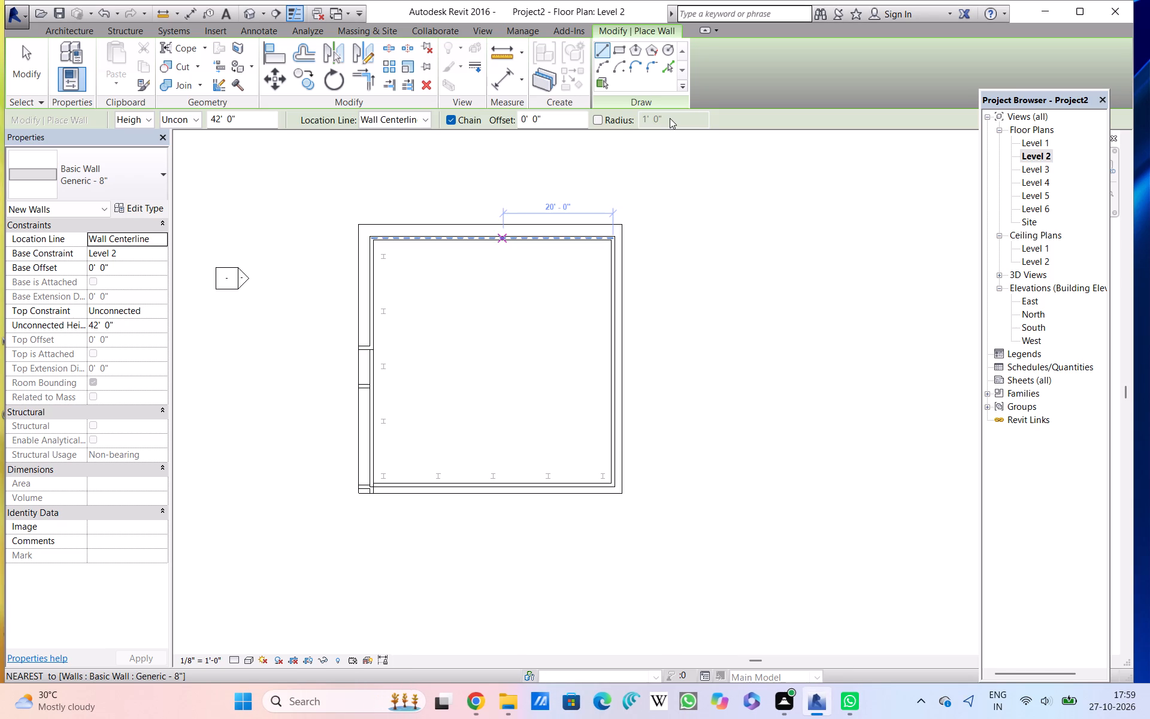
left_click(523, 236)
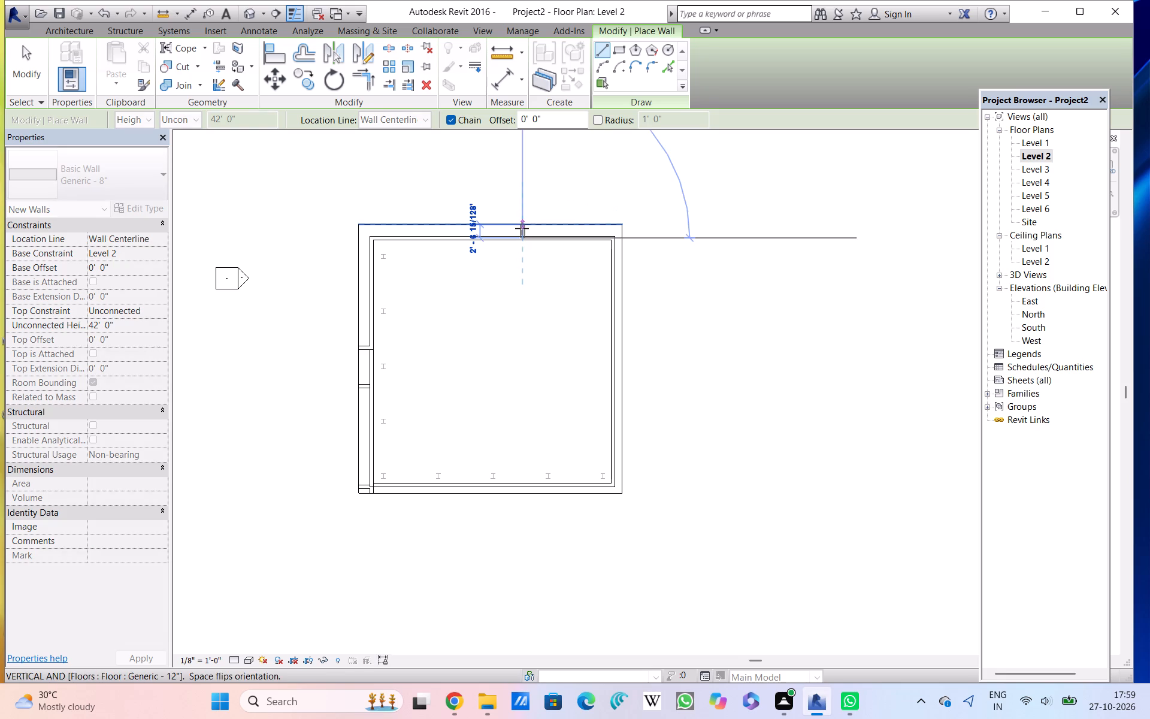
left_click(522, 223)
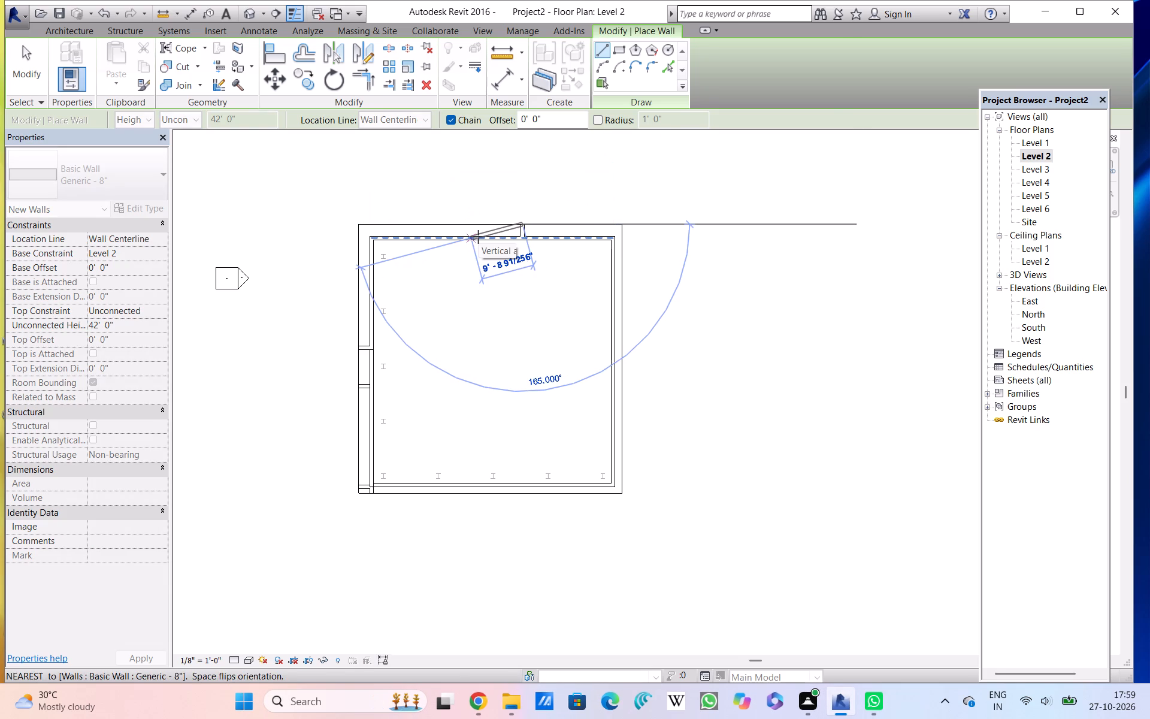
key("Escape")
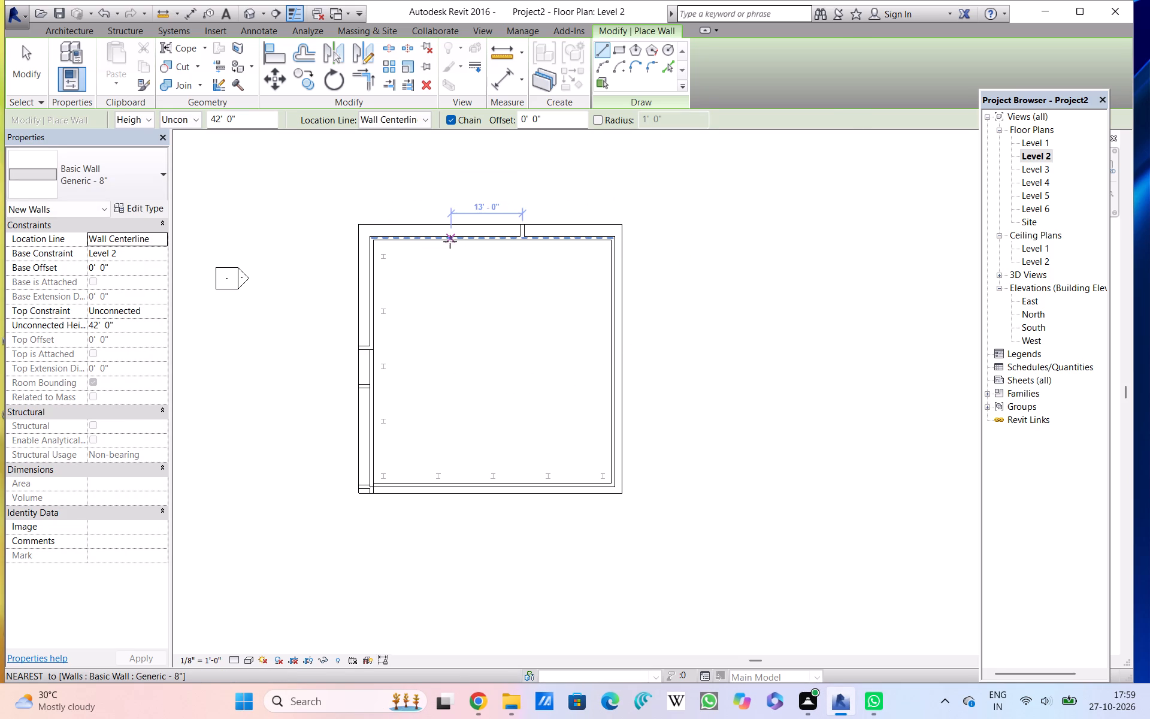
Draw a second 42' 0" high short wall from the north enclosing wall to the slab edge, between the first one and the northwest corner.
left_click(435, 244)
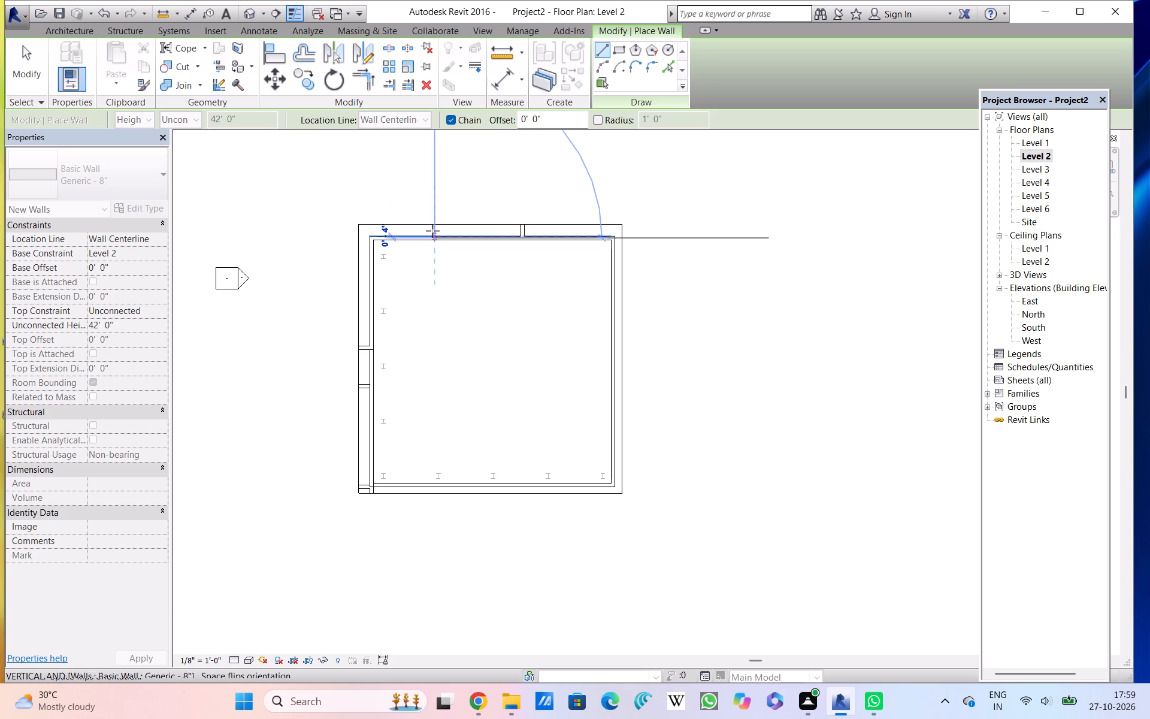
left_click(432, 224)
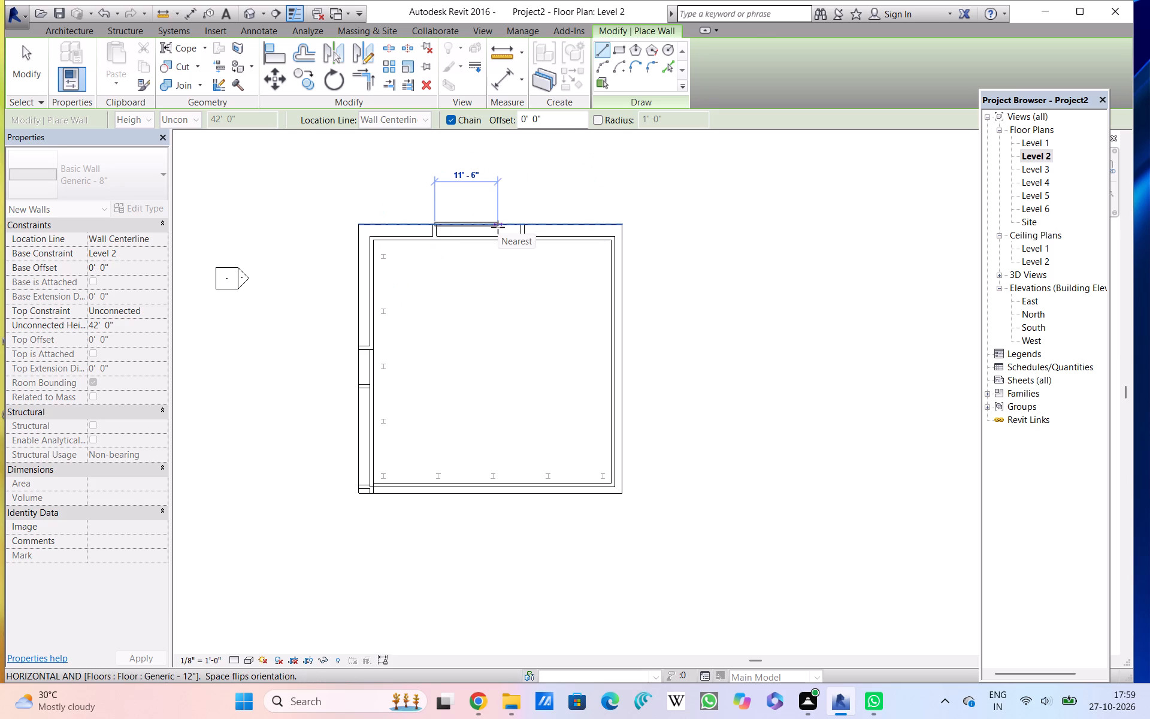
key("Escape")
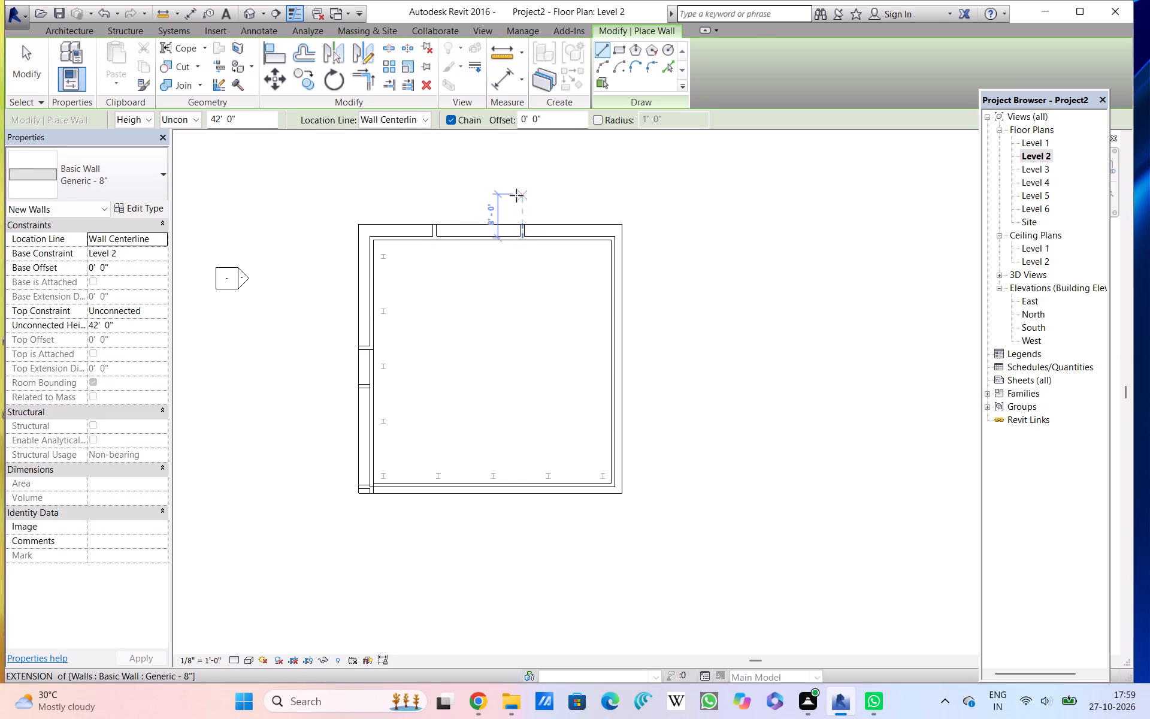
key("Escape")
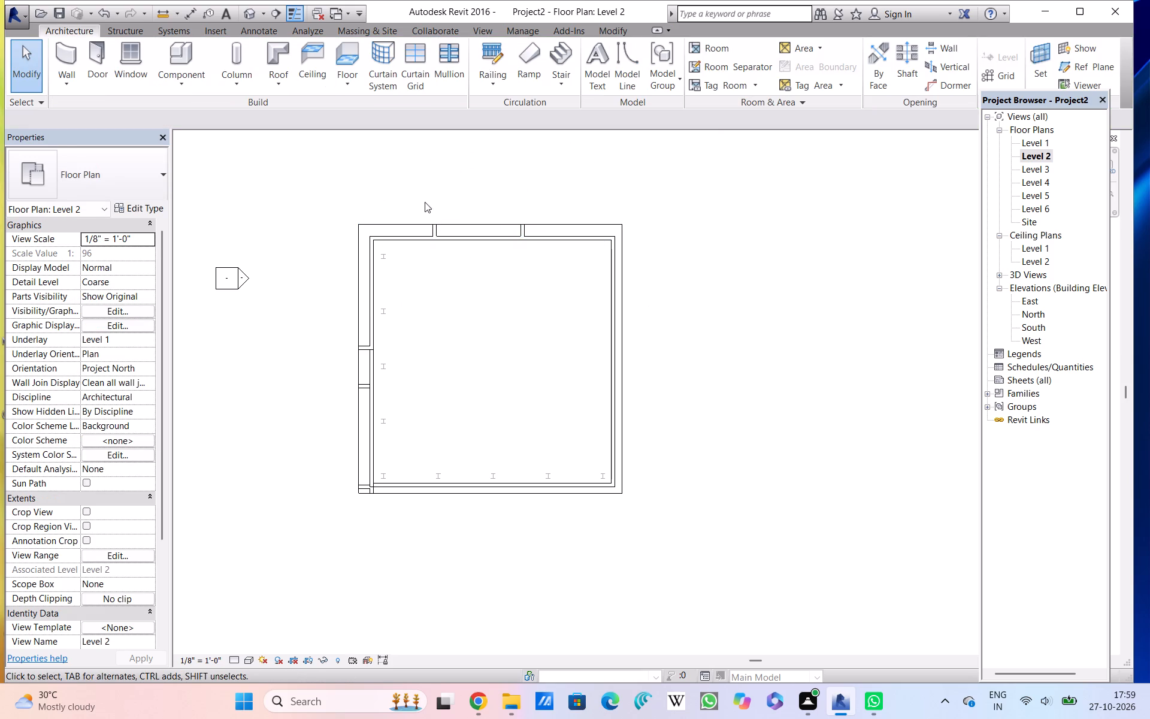
Examine the new short projecting walls on the north and west facades in the 3D view.
left_click(247, 13)
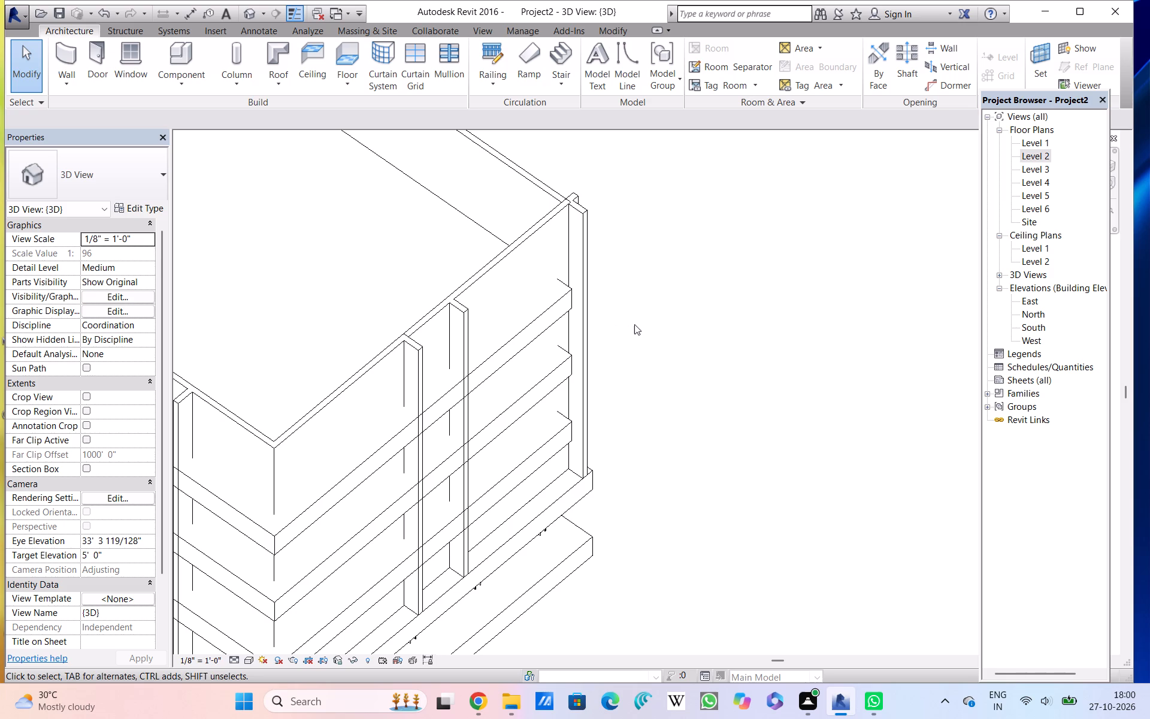
middle_click_drag(634, 324, 837, 279)
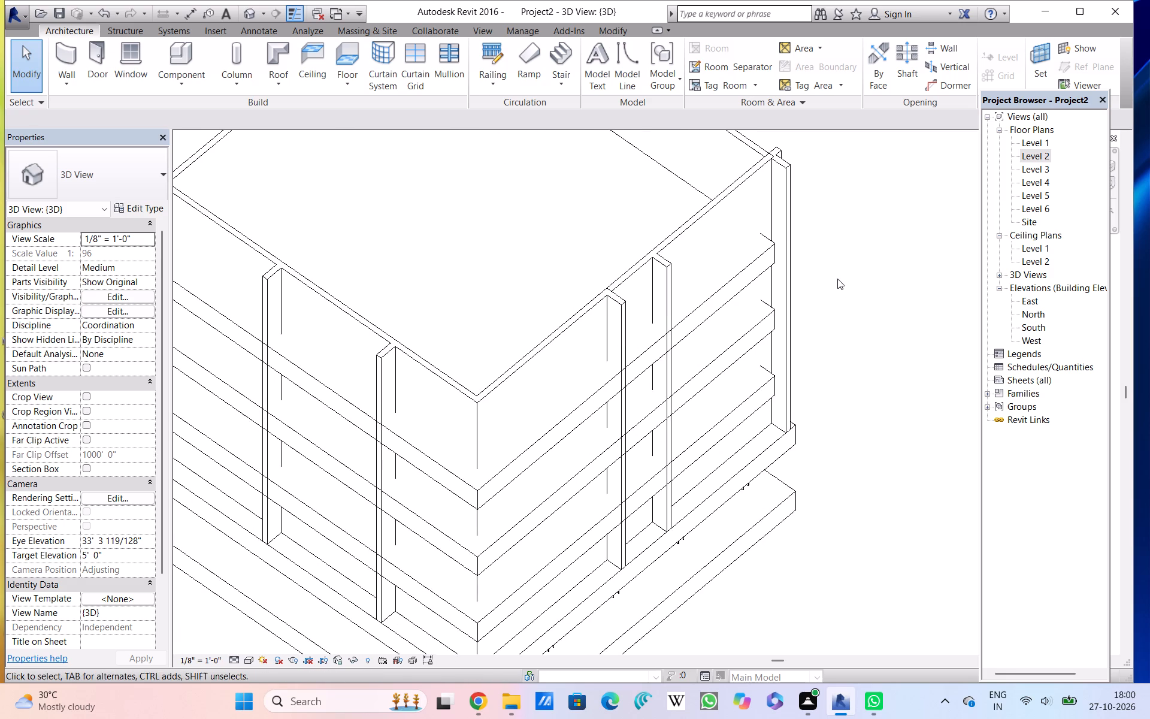
scroll(836, 279, "up", 1)
scroll(836, 279, "down", 1)
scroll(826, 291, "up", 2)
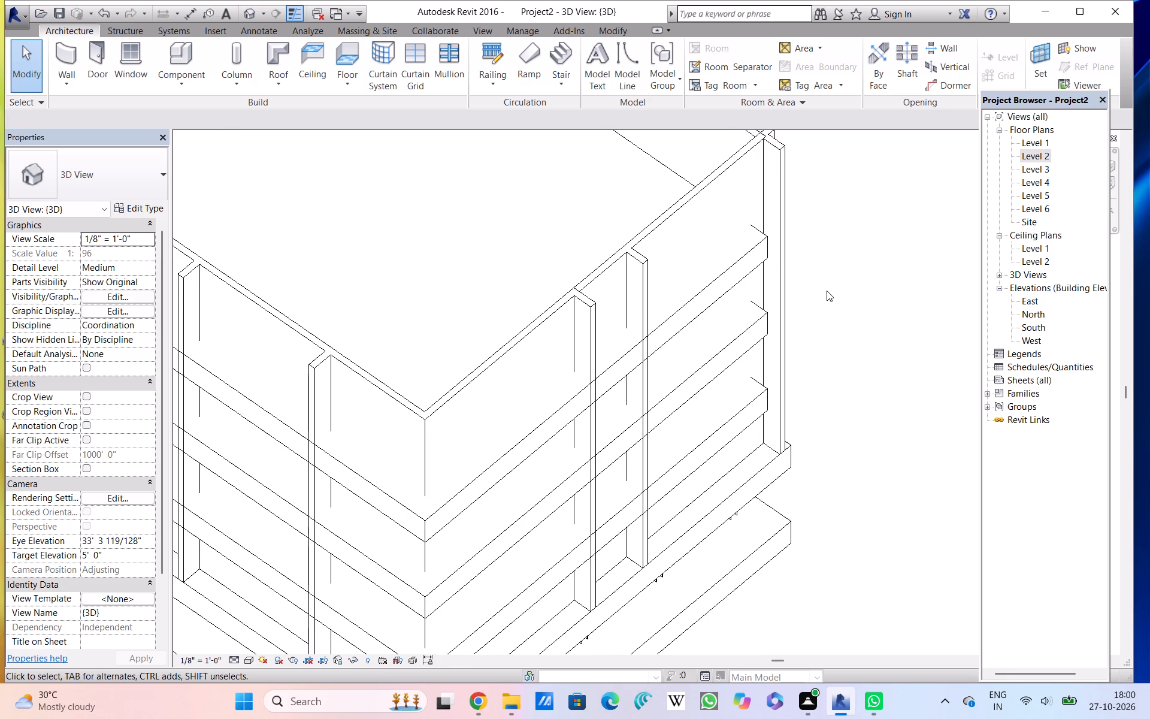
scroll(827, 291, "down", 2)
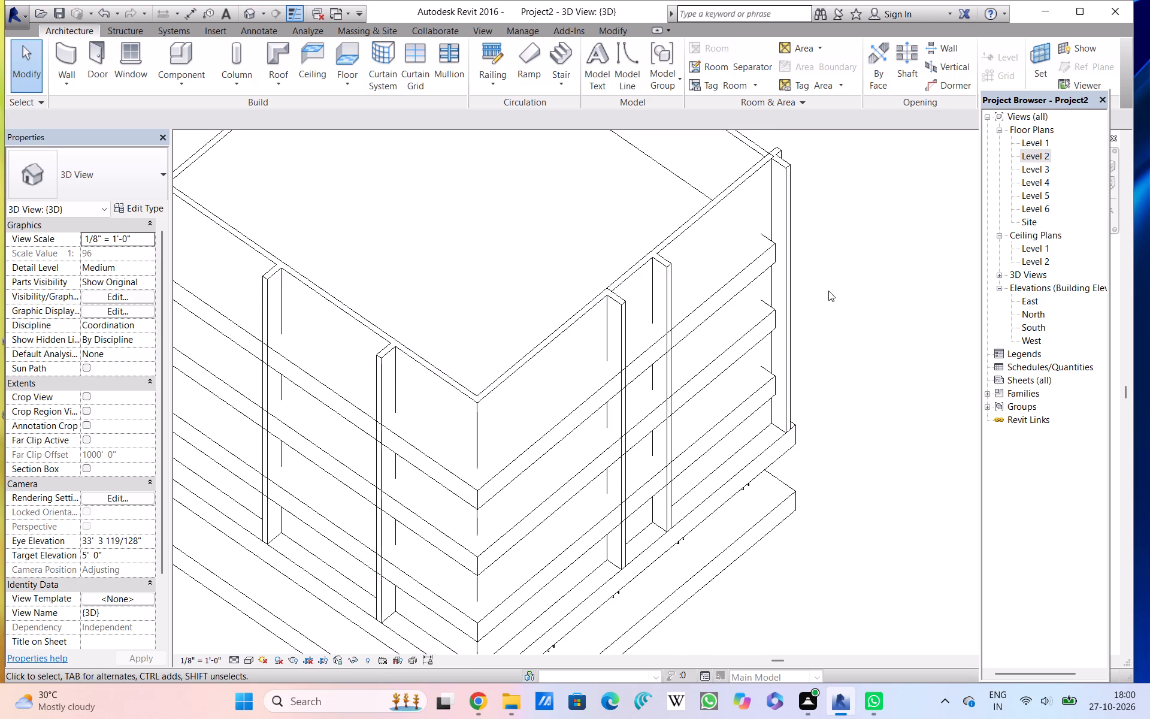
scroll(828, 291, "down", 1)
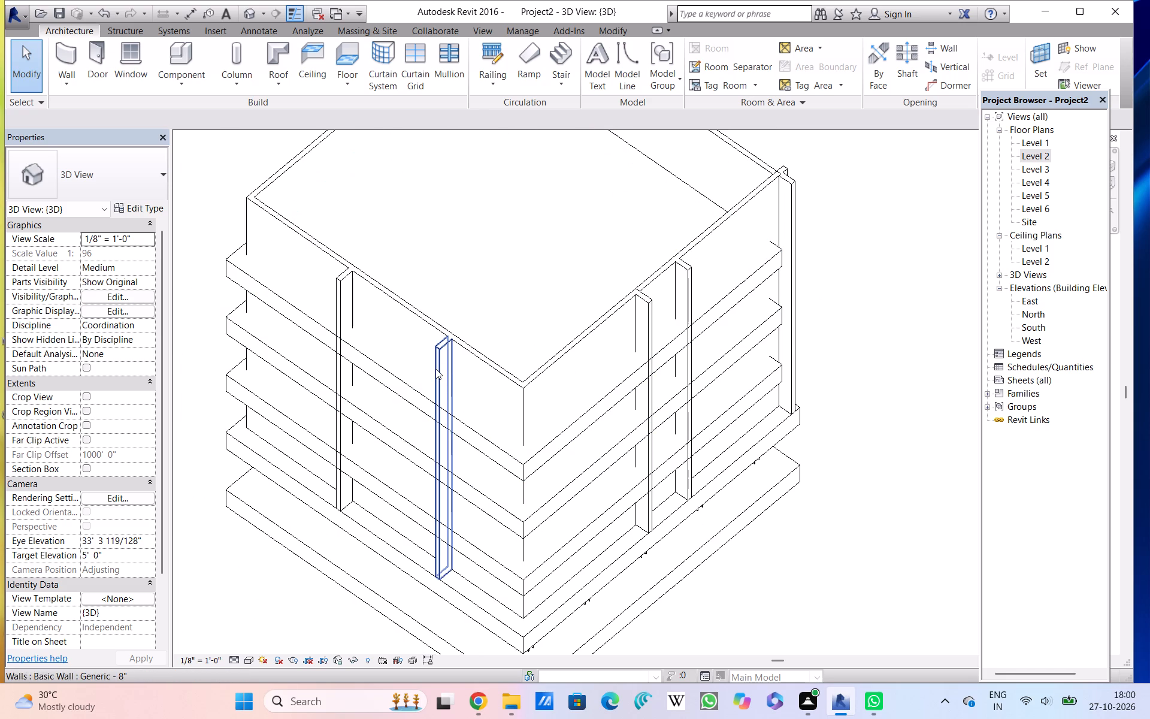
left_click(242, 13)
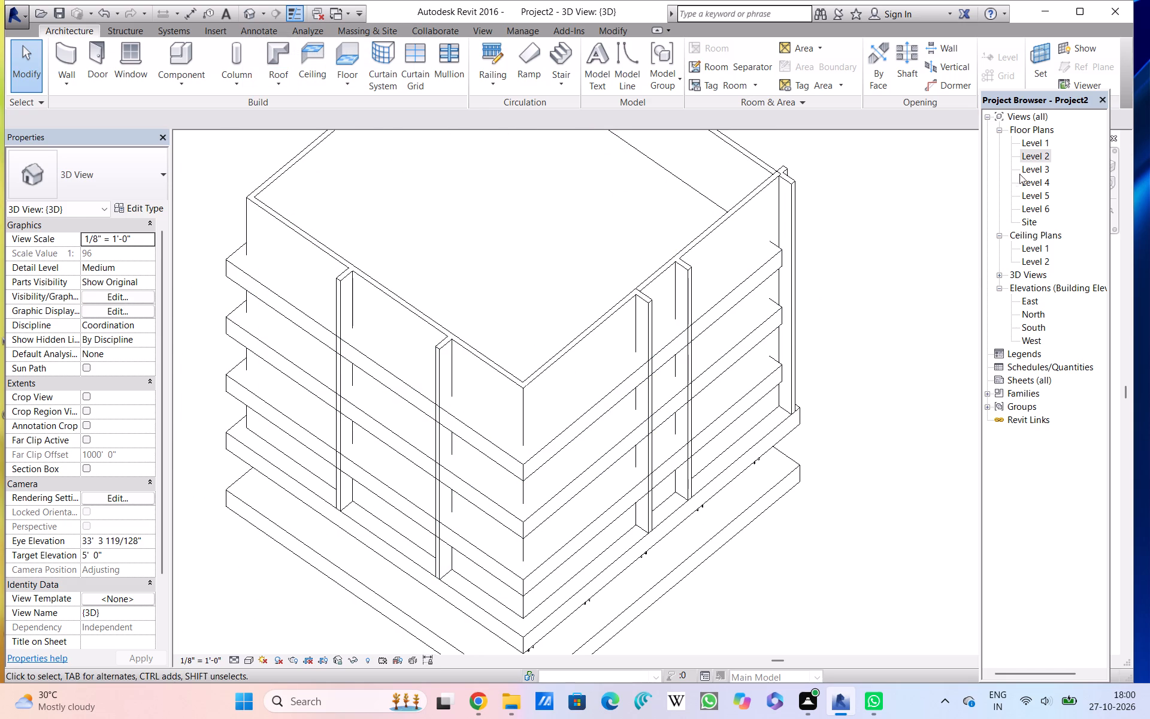
On the Level 2 plan, draw a 42' 0" high wall about 11' 10" long along the north enclosing wall, from the western short wall to the northwest corner.
left_click(1024, 159)
left_click(1024, 159)
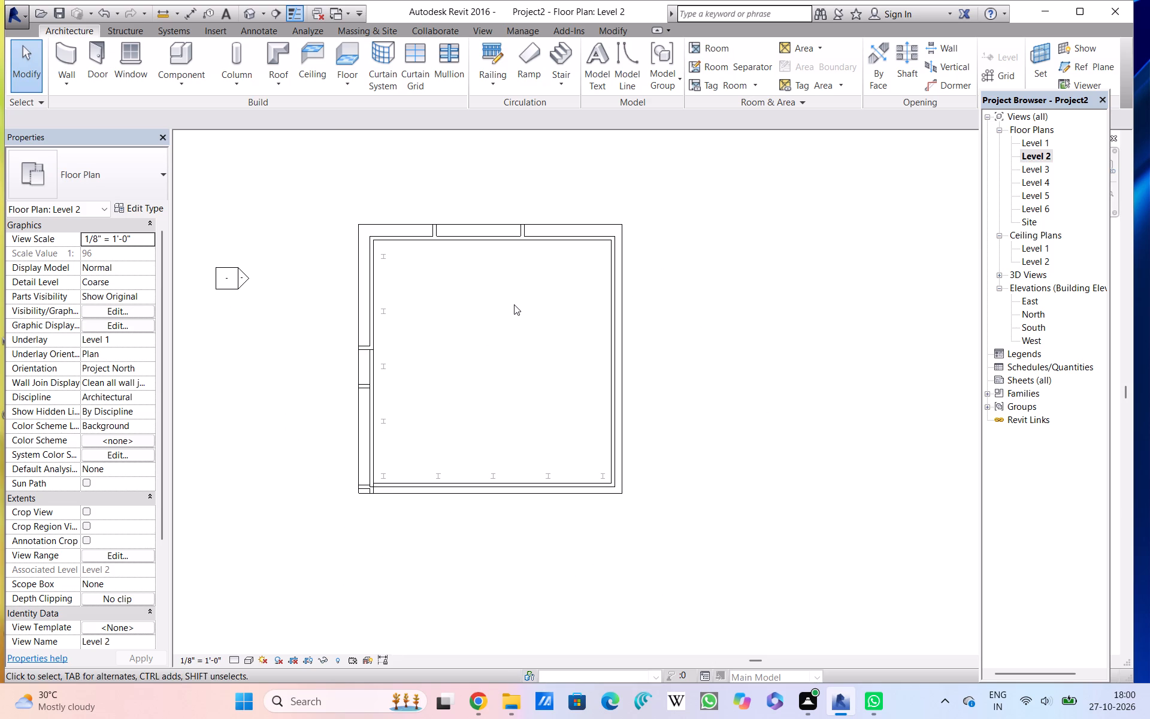
scroll(419, 232, "up", 8)
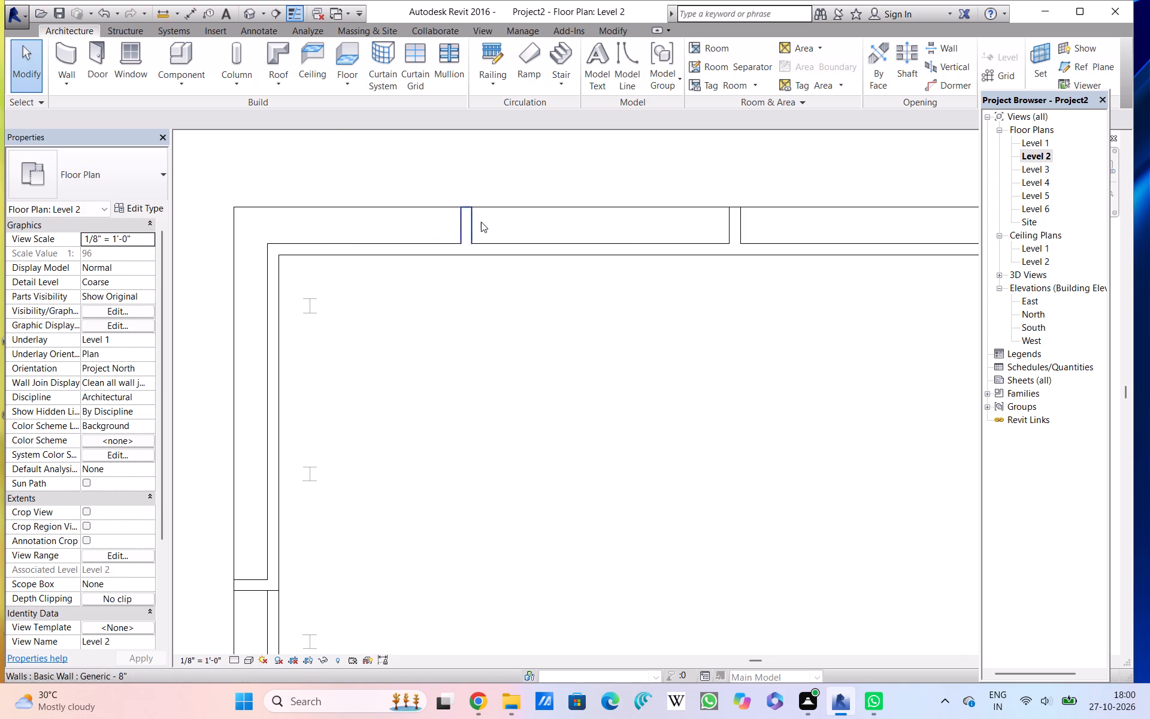
left_click(74, 55)
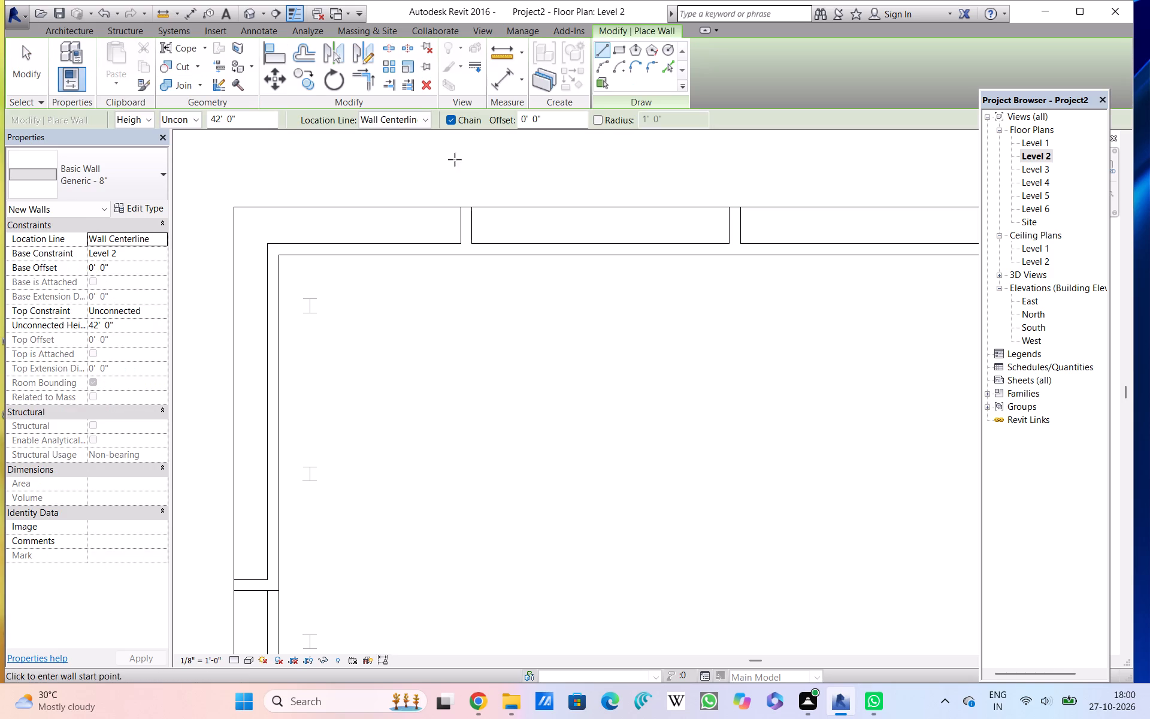
left_click(462, 241)
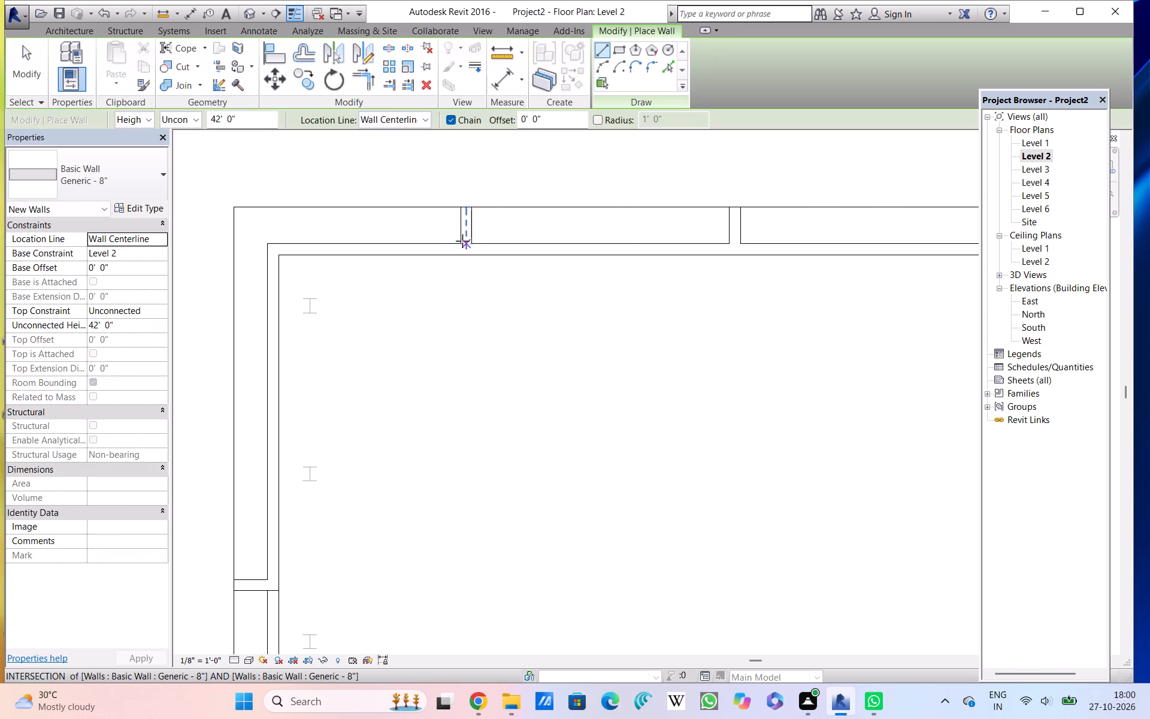
left_click(269, 241)
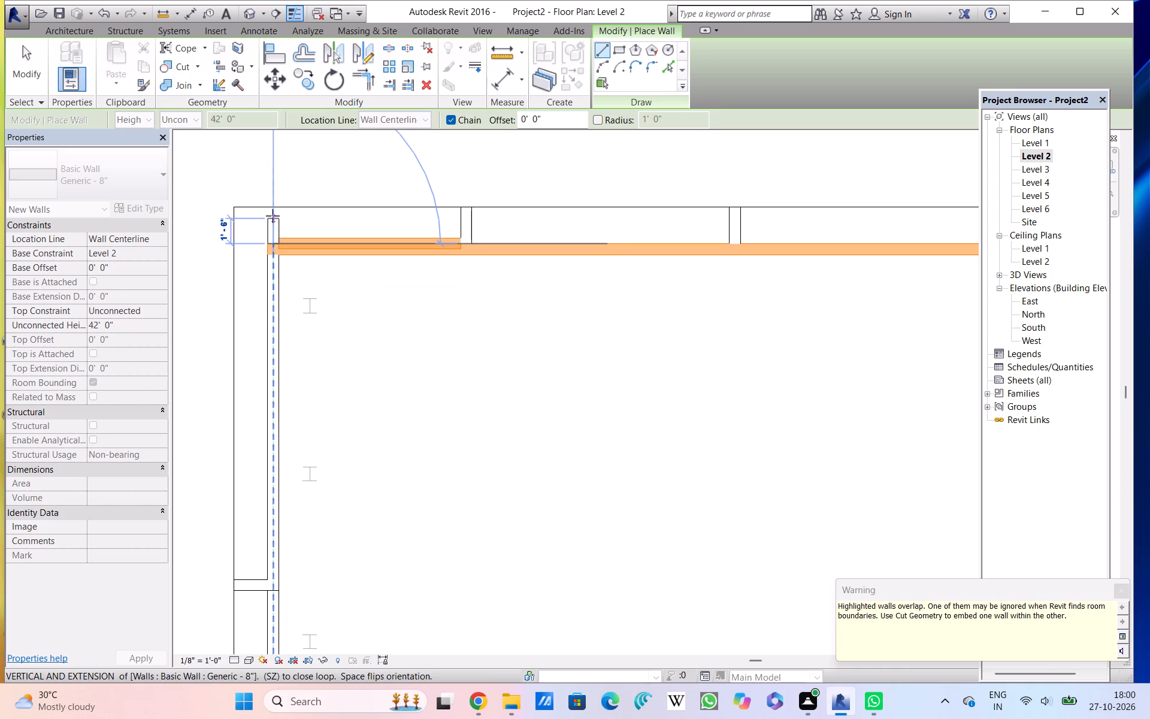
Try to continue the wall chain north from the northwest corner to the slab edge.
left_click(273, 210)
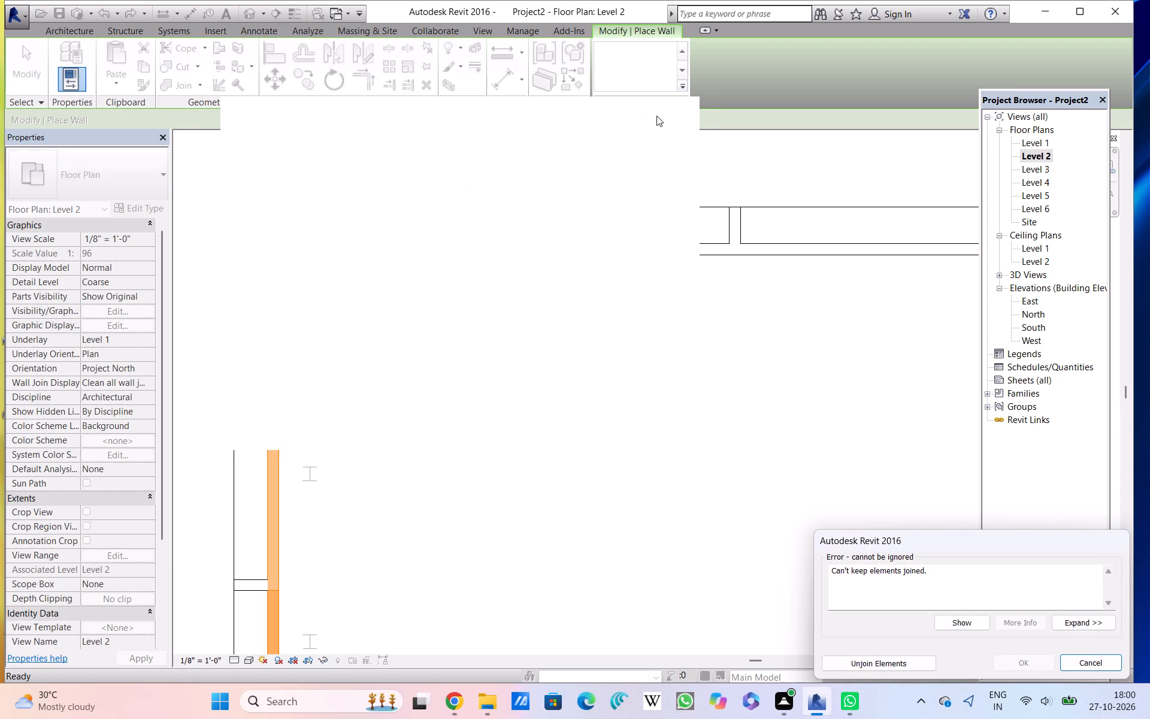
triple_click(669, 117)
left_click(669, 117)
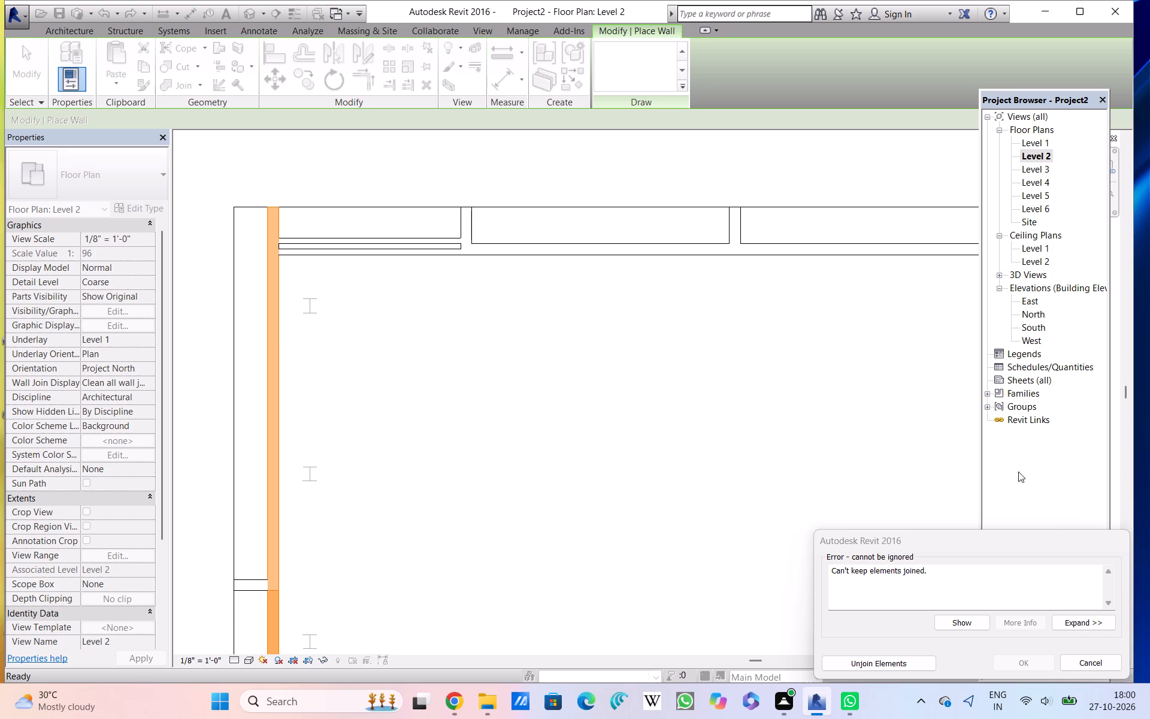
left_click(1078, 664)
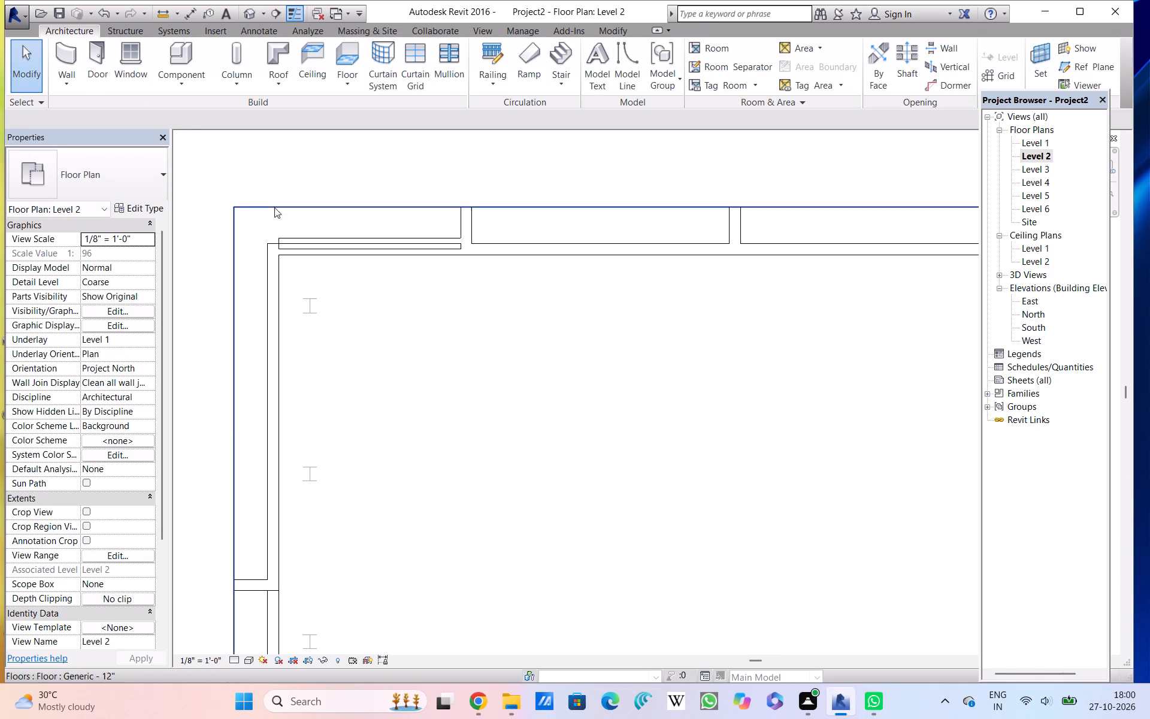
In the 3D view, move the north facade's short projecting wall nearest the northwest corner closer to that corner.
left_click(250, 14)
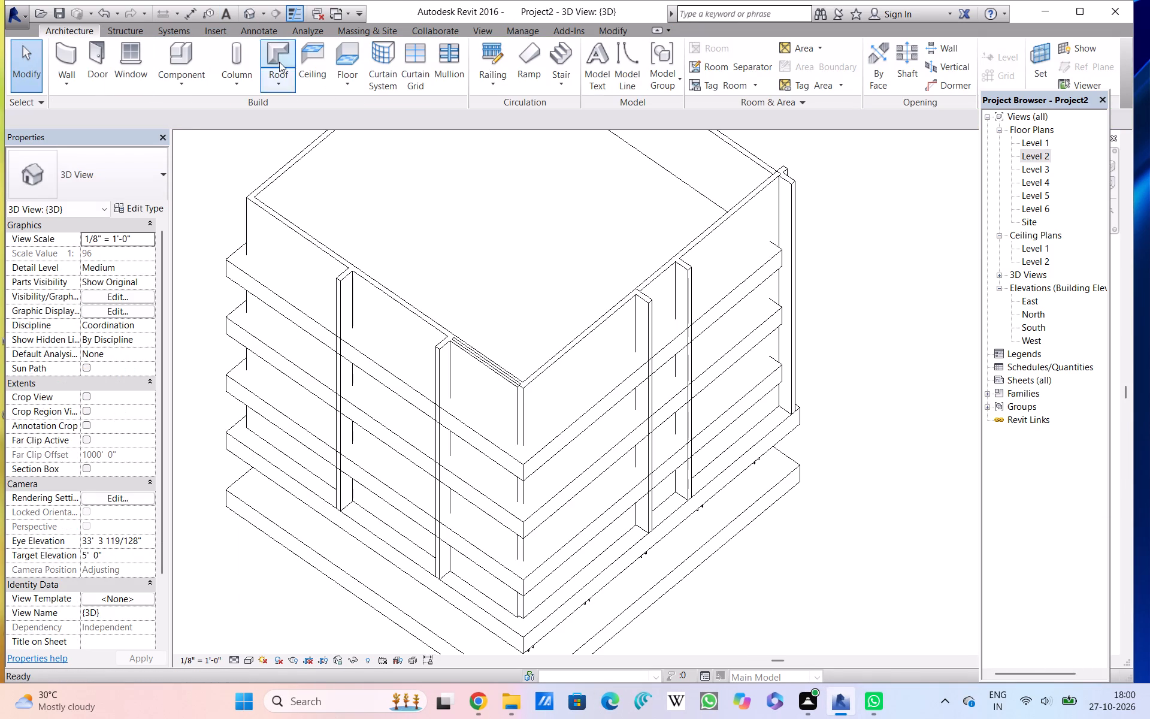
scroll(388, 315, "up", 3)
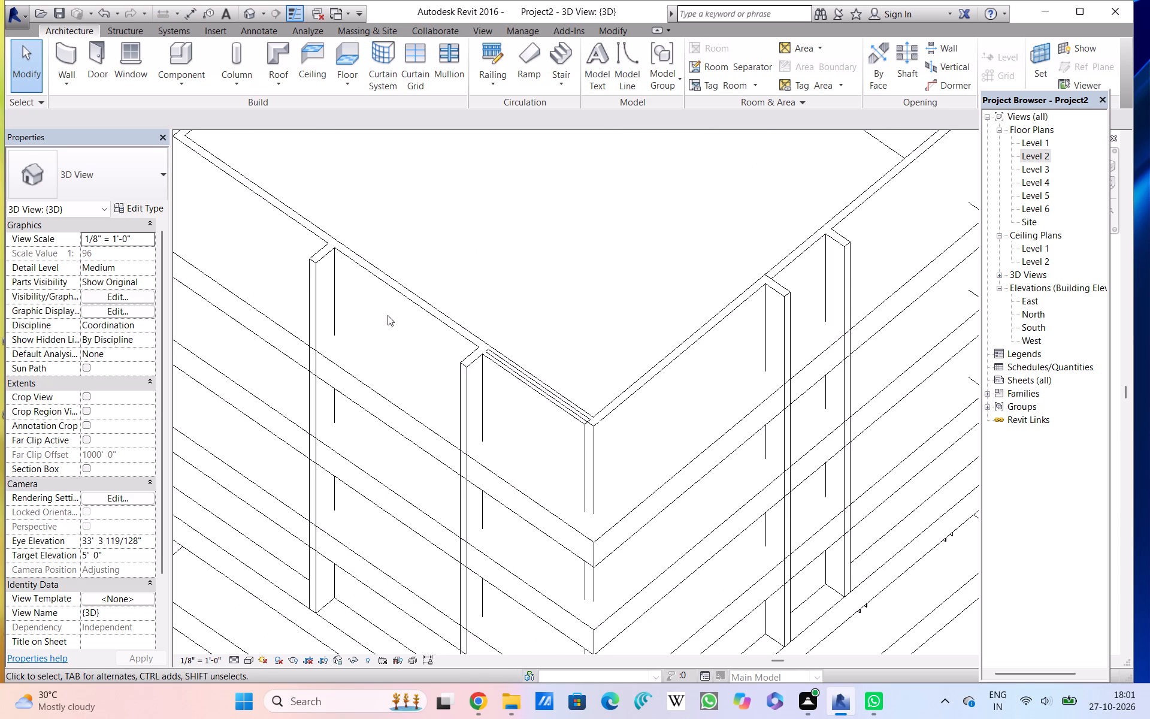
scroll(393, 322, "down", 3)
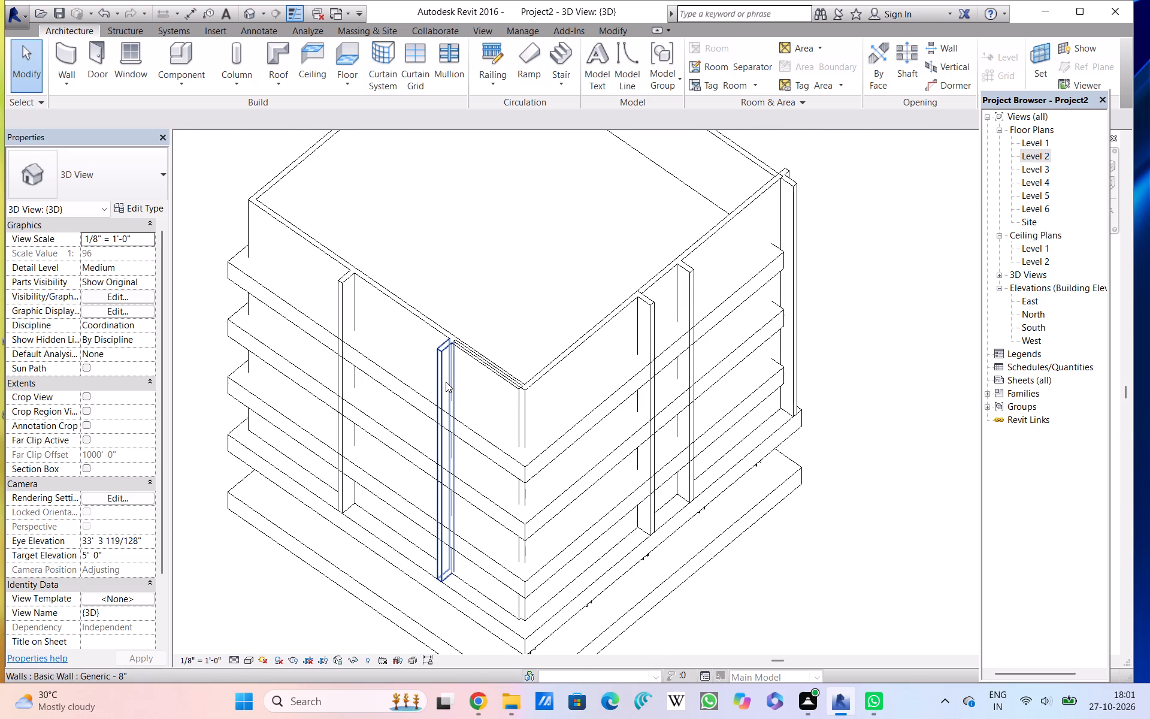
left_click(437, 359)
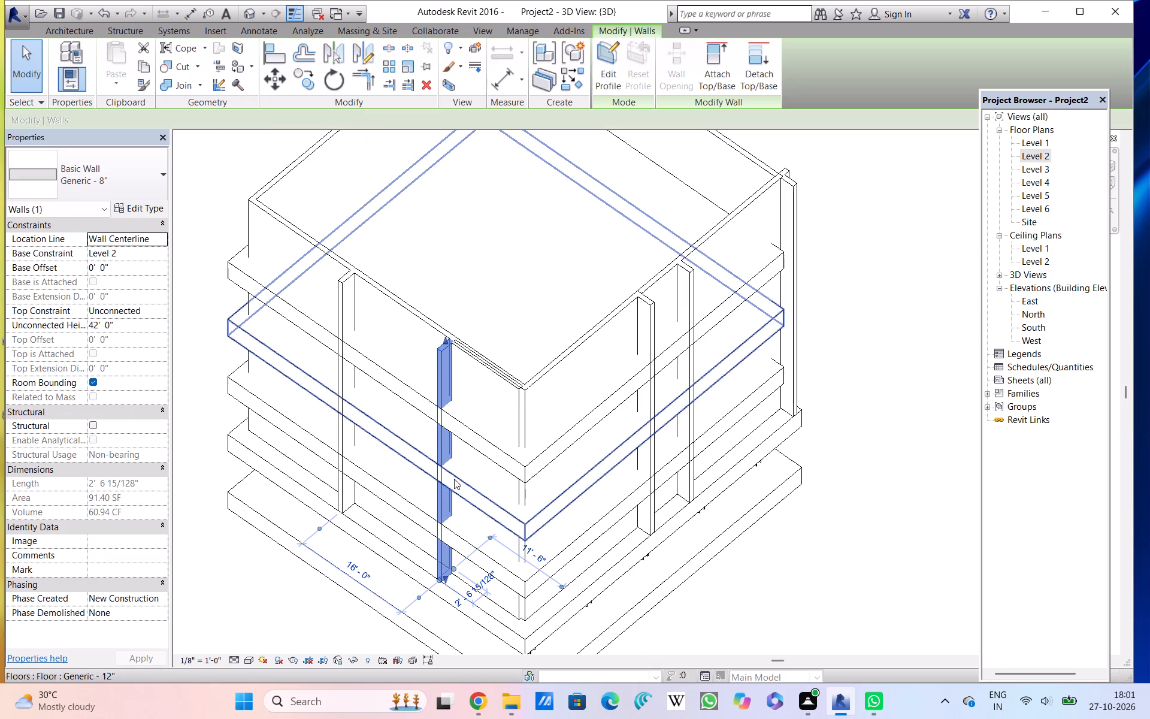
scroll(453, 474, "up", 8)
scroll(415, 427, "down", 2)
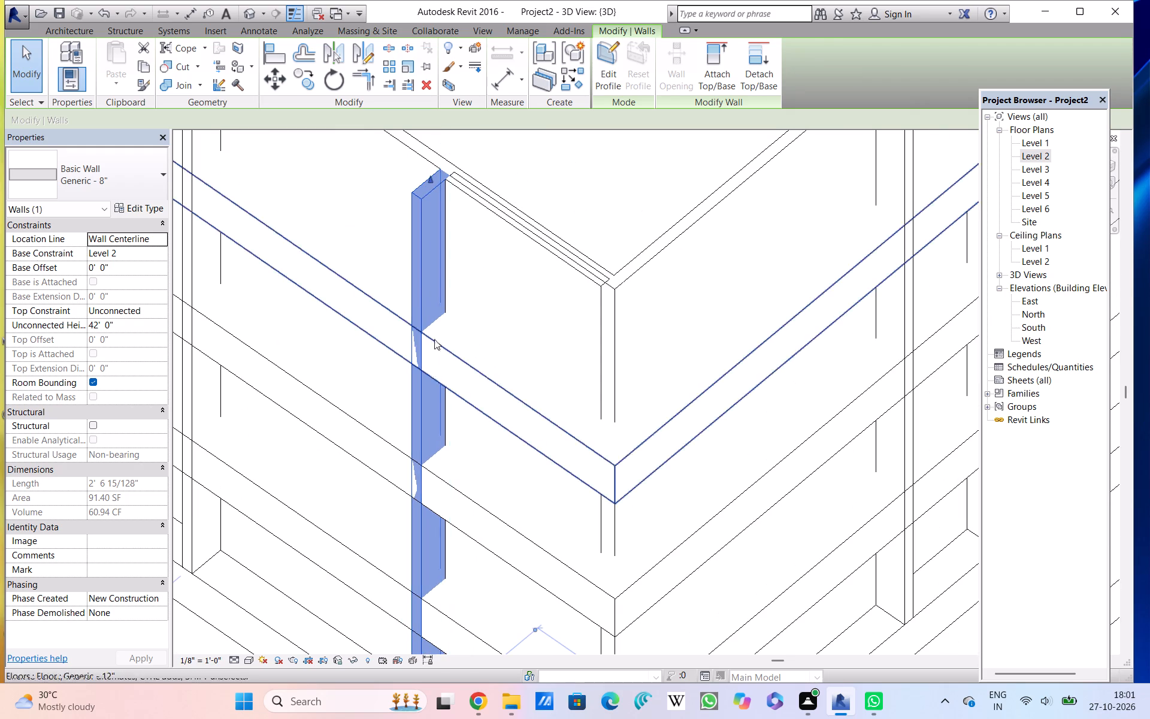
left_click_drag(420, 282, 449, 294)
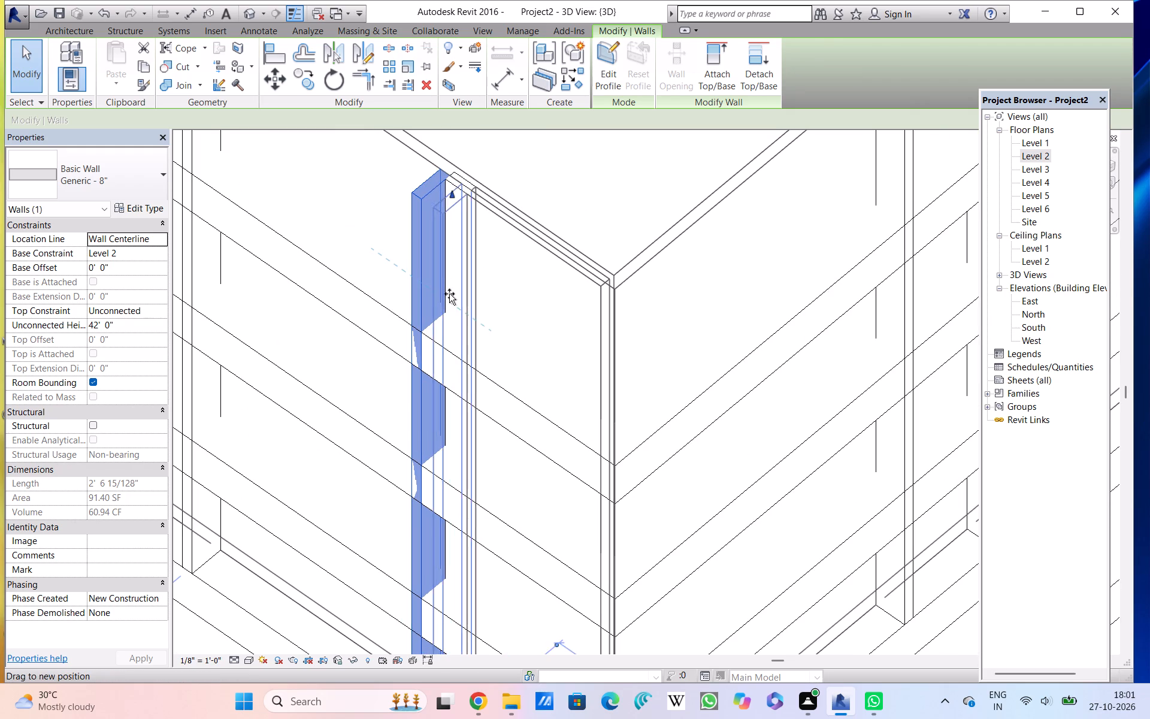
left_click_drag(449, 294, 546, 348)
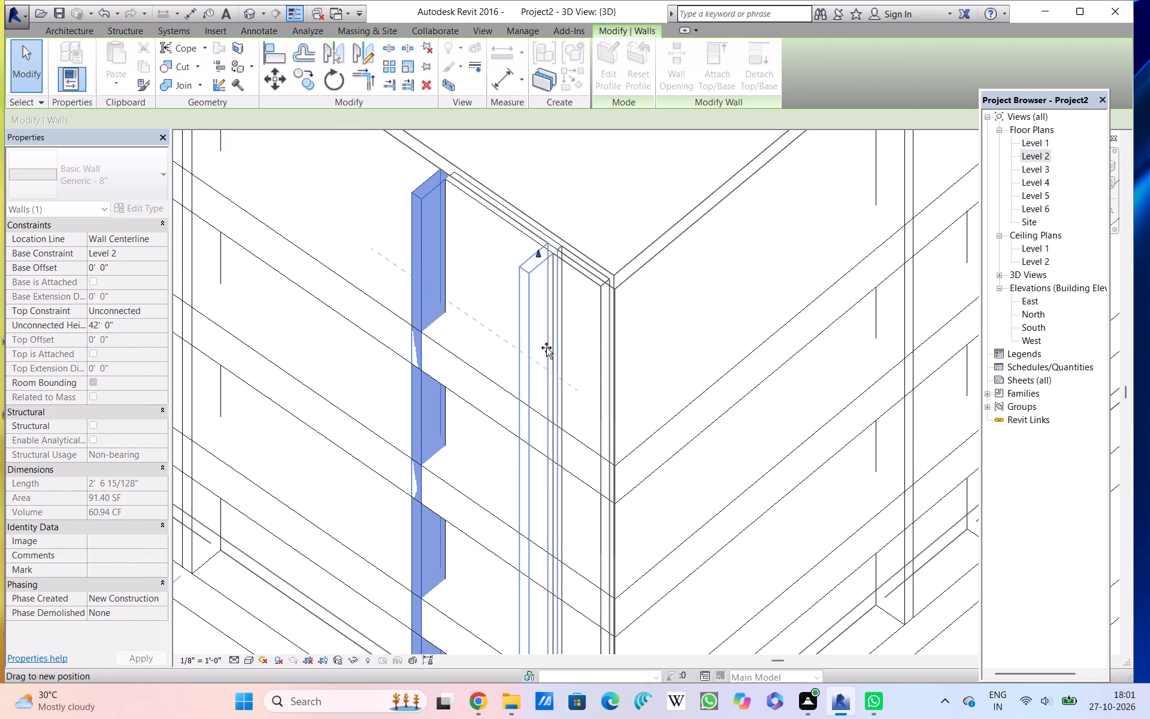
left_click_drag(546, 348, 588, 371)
Move the short projecting wall back along the north facade, to about 13' 0" from the west enclosing wall.
scroll(571, 359, "up", 5)
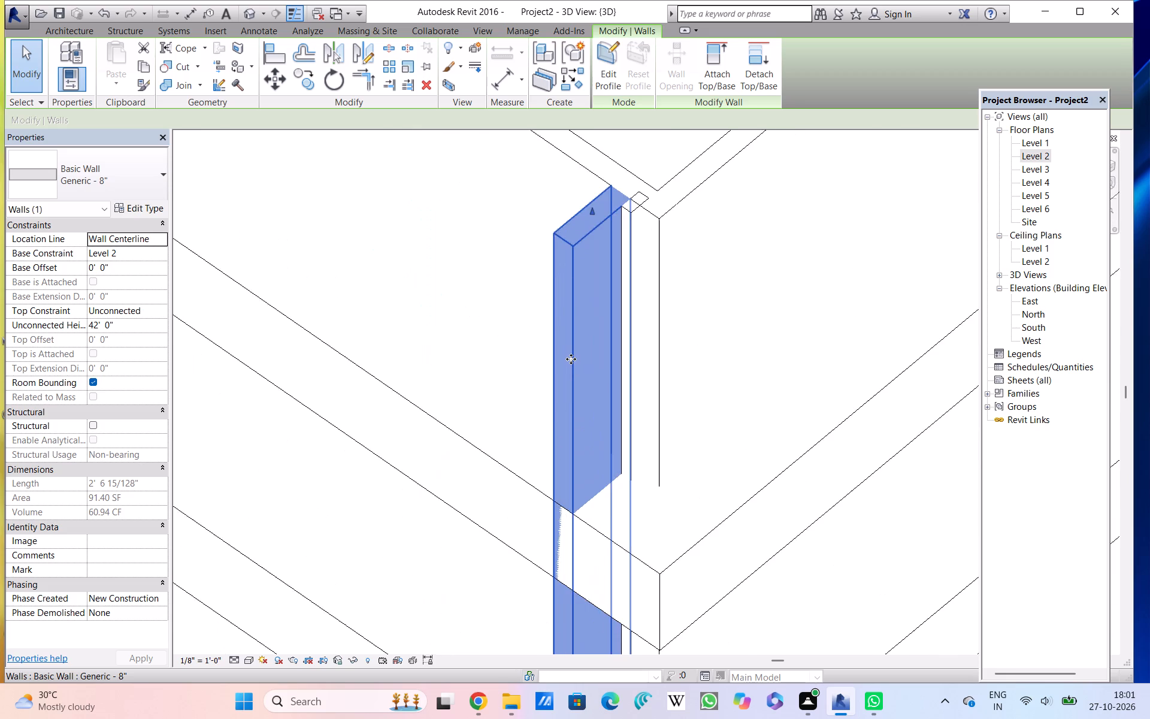
scroll(571, 359, "up", 3)
left_click_drag(542, 362, 483, 339)
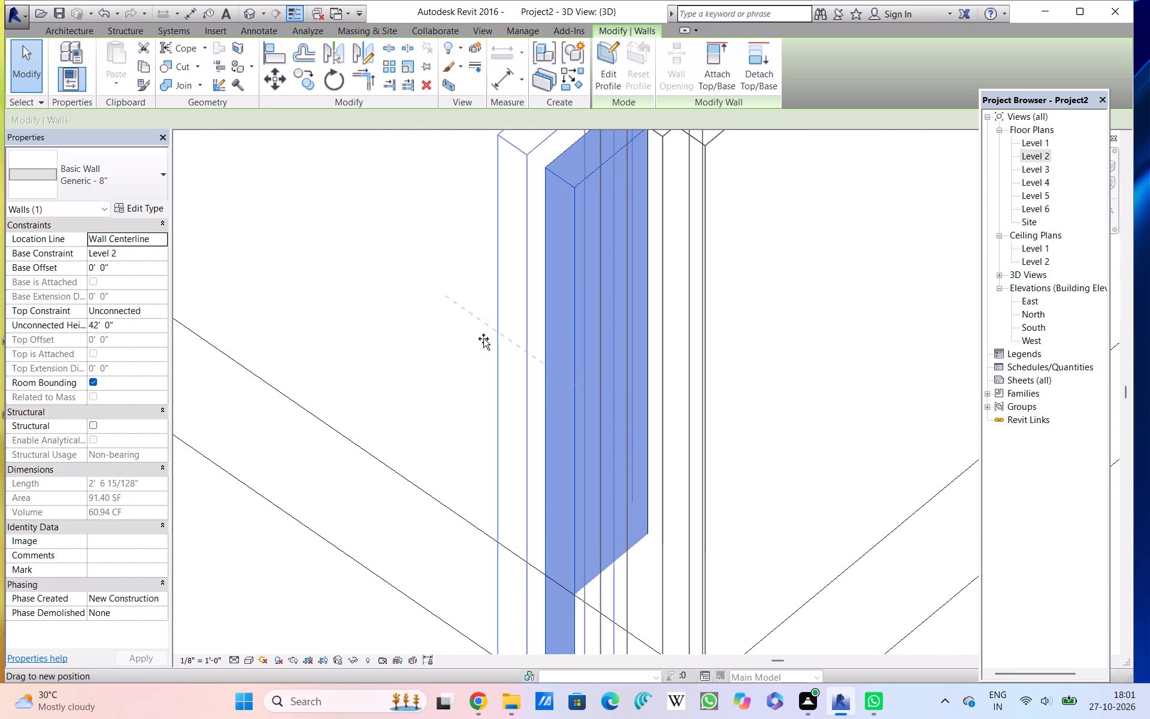
left_click_drag(483, 339, 378, 307)
left_click(378, 307)
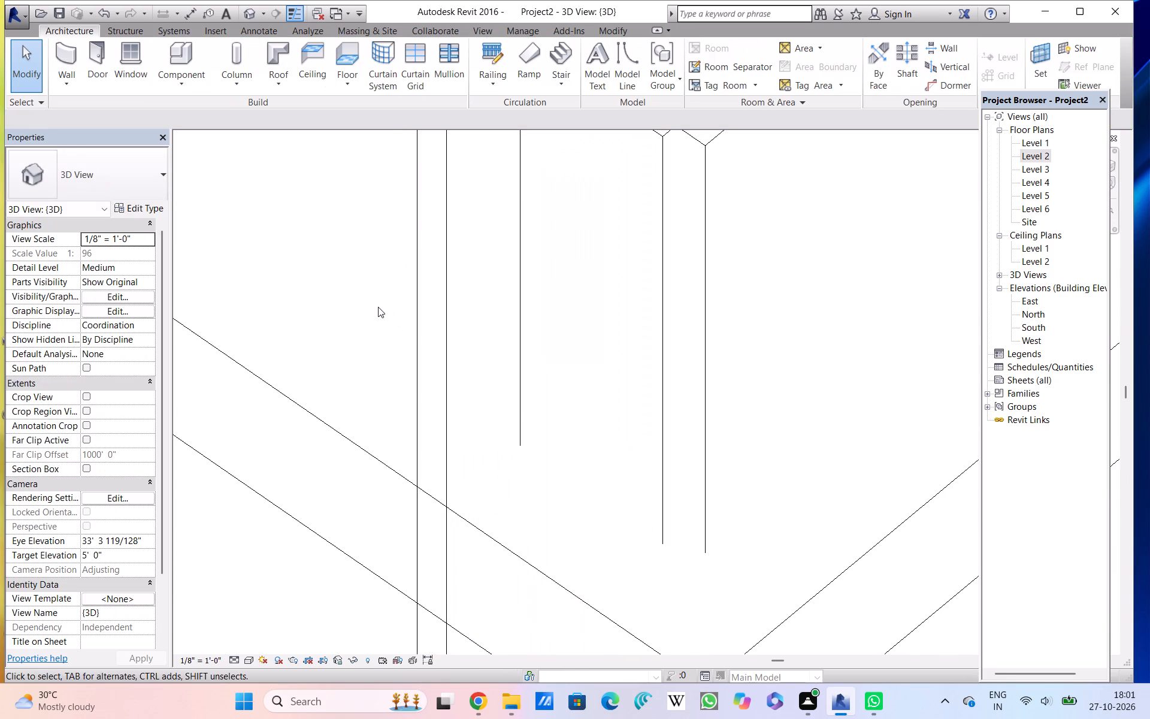
scroll(378, 307, "down", 9)
left_click_drag(393, 294, 325, 287)
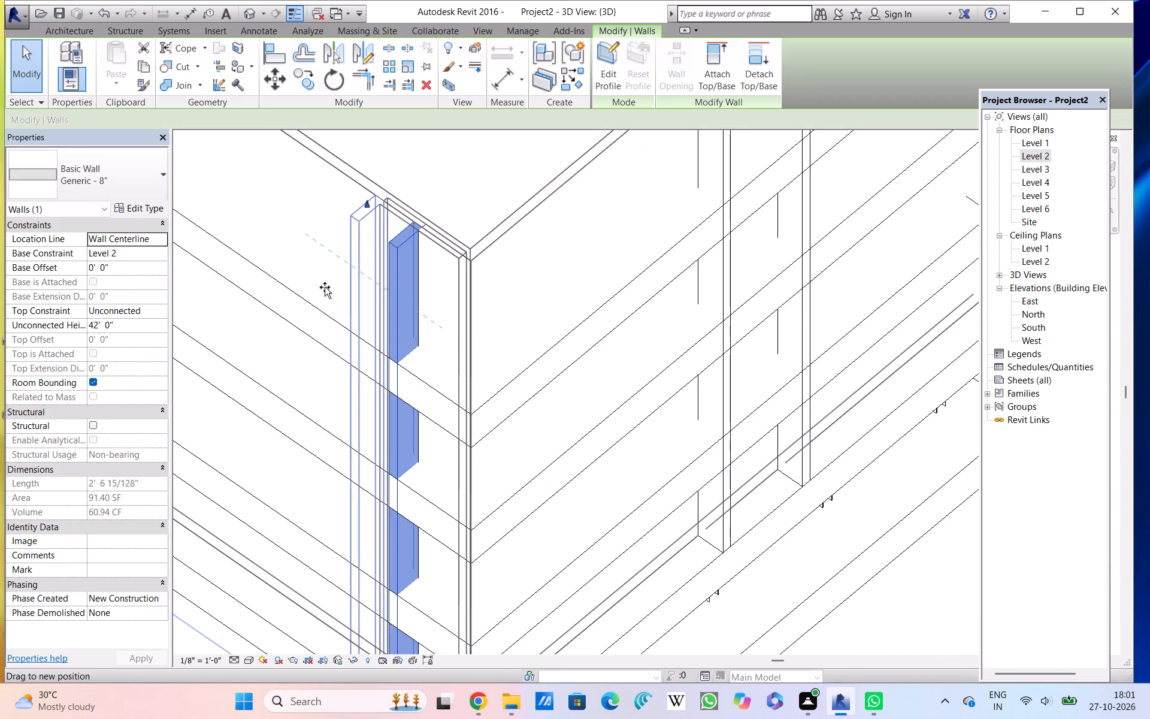
left_click_drag(325, 287, 230, 261)
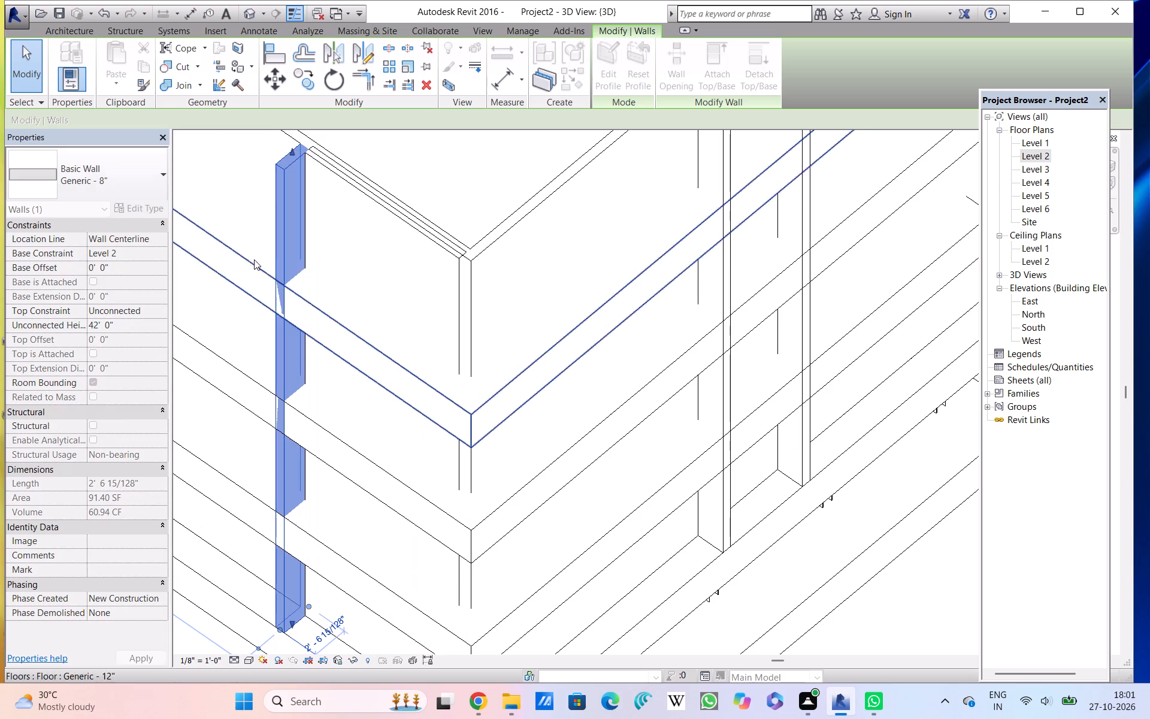
scroll(302, 258, "down", 8)
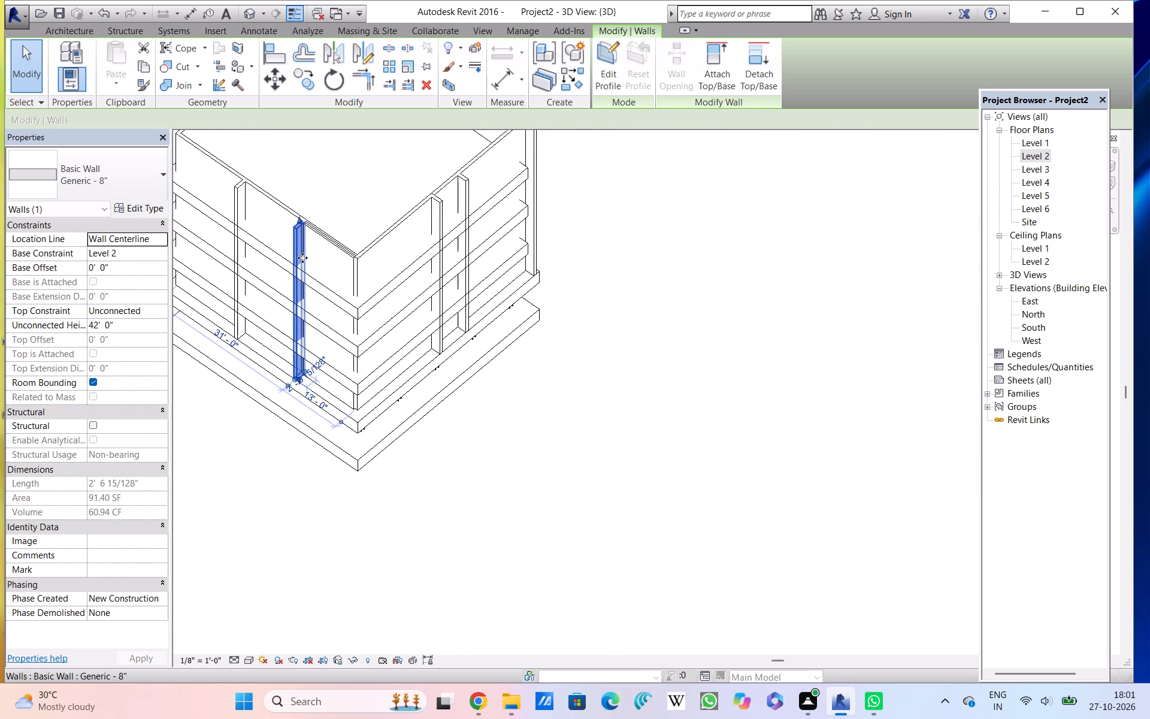
middle_click_drag(302, 258, 405, 287)
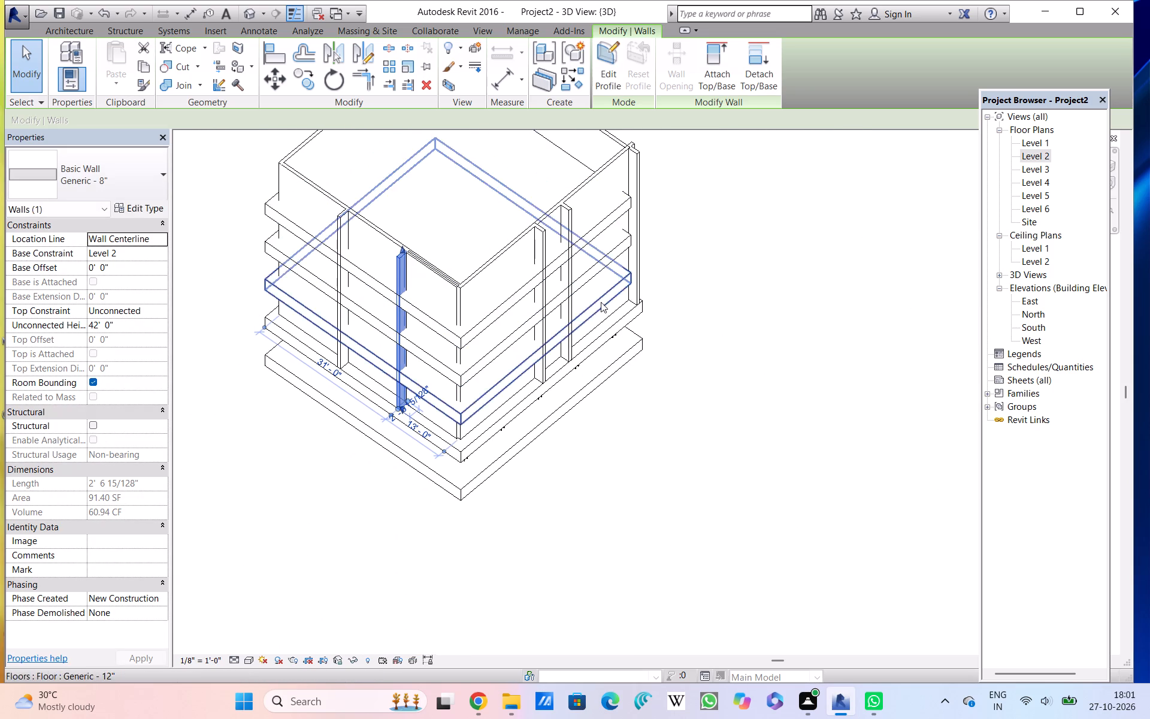
scroll(548, 290, "up", 3)
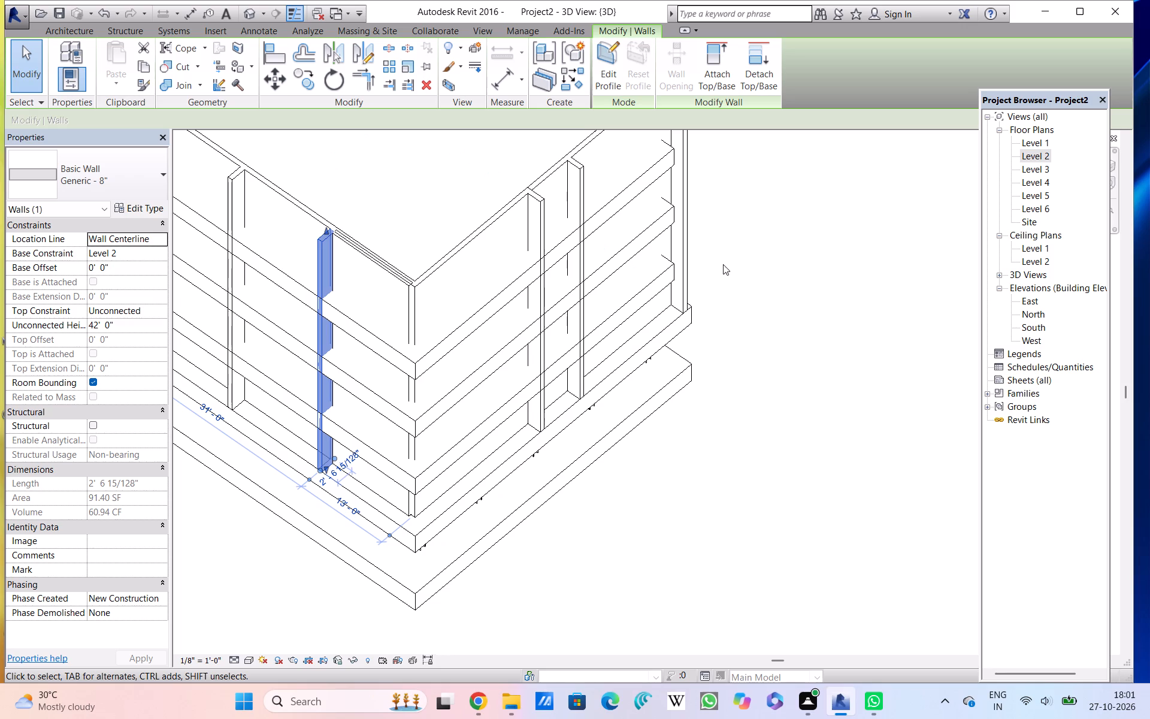
On the Level 6 plan, draw a 42' 0" high wall about 19' 6" long along the west enclosing wall, from the southern short wall to the southwest corner.
double_click(1035, 207)
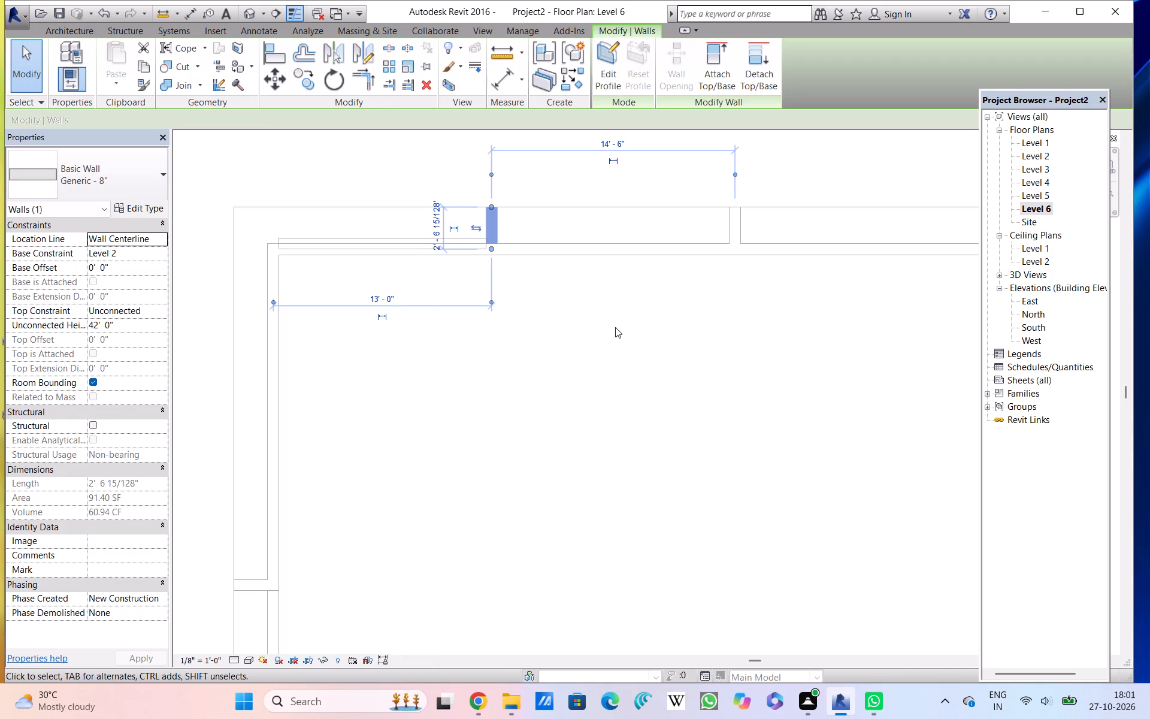
scroll(615, 327, "down", 4)
left_click(467, 219)
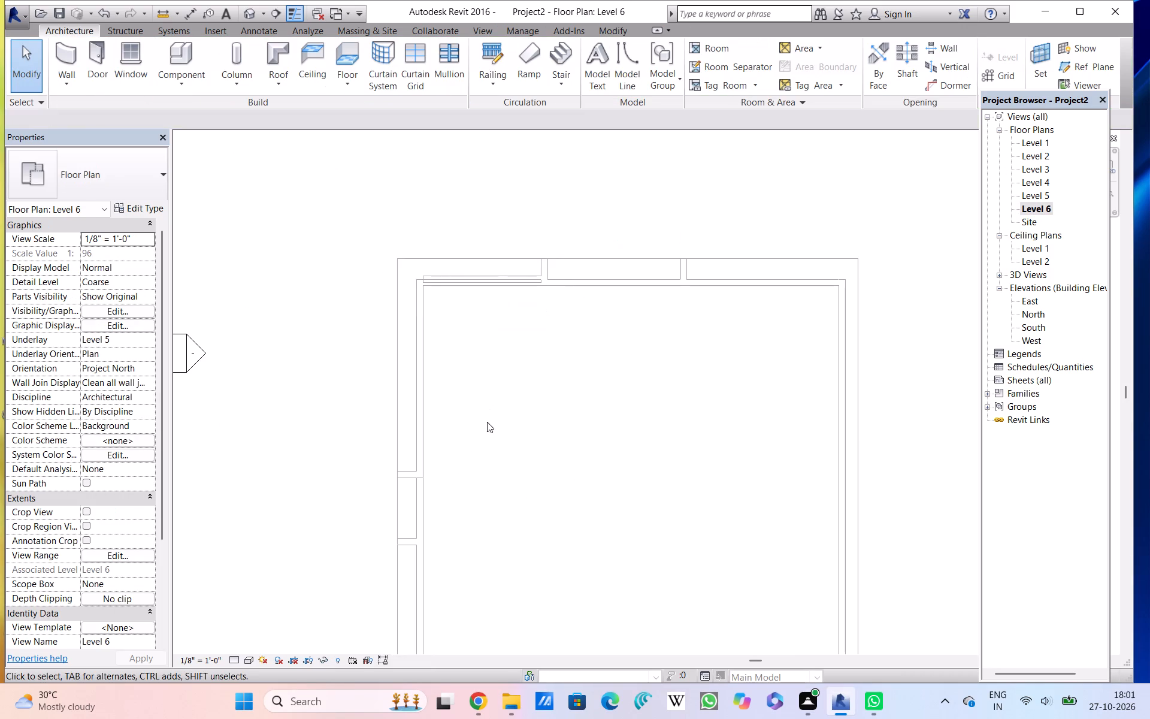
middle_click_drag(487, 446, 512, 300)
scroll(476, 361, "down", 1)
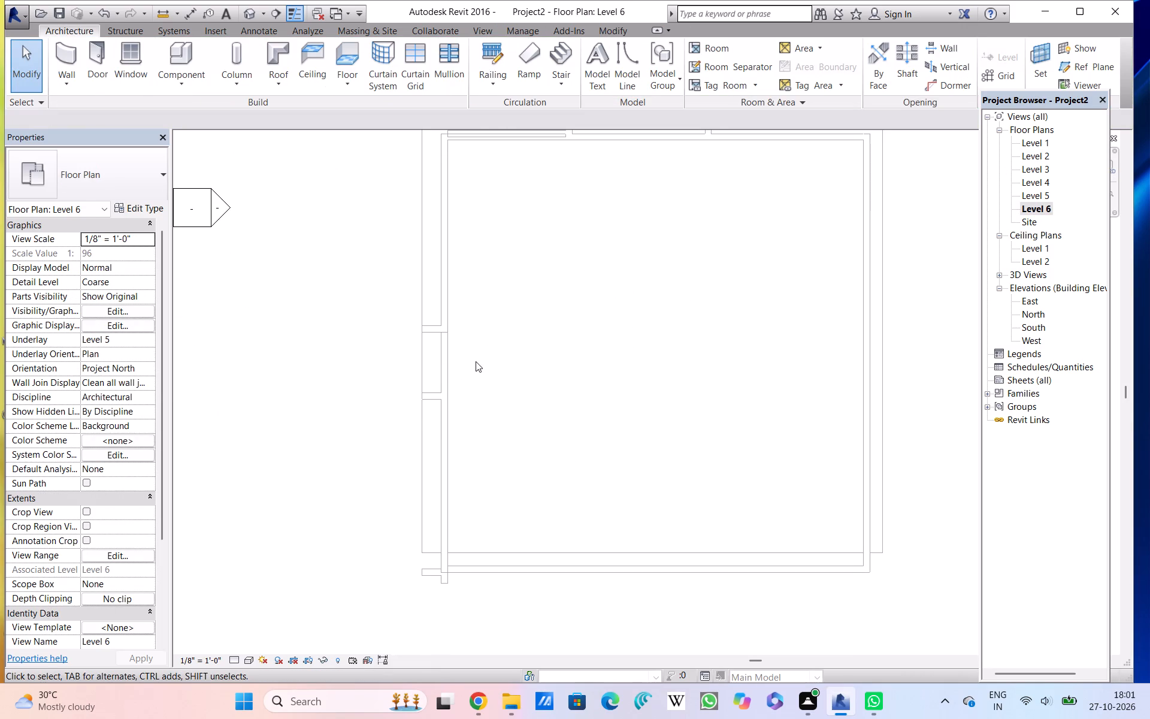
scroll(476, 361, "down", 1)
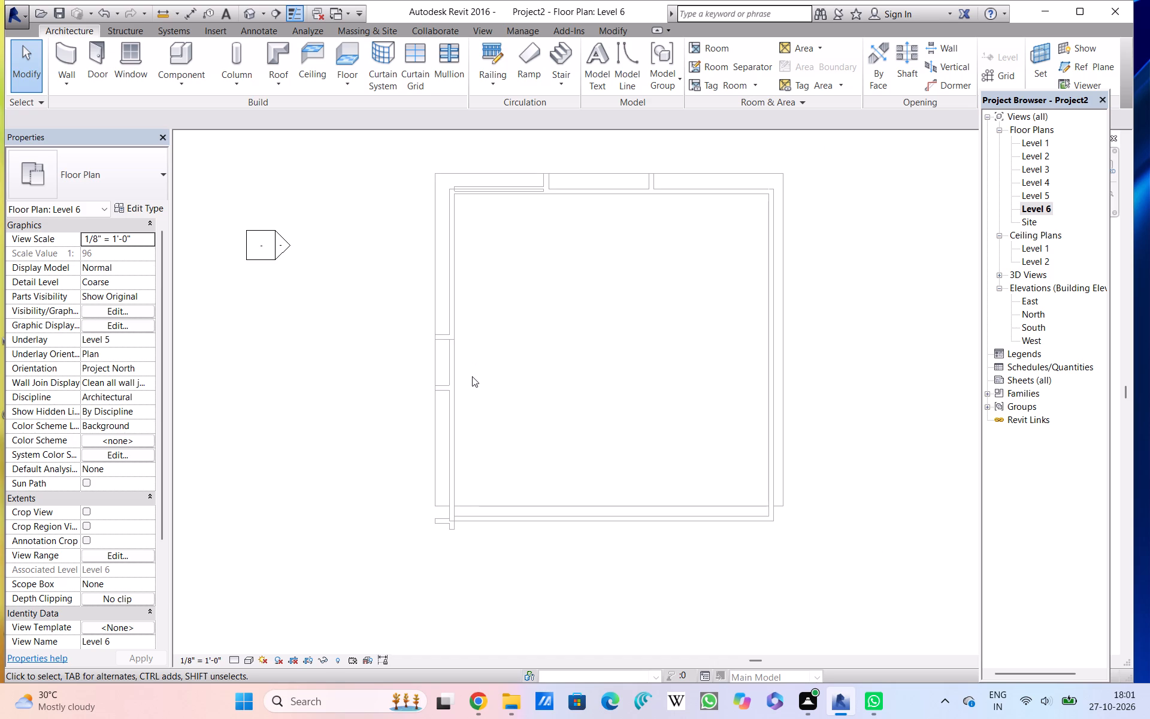
scroll(452, 410, "up", 4)
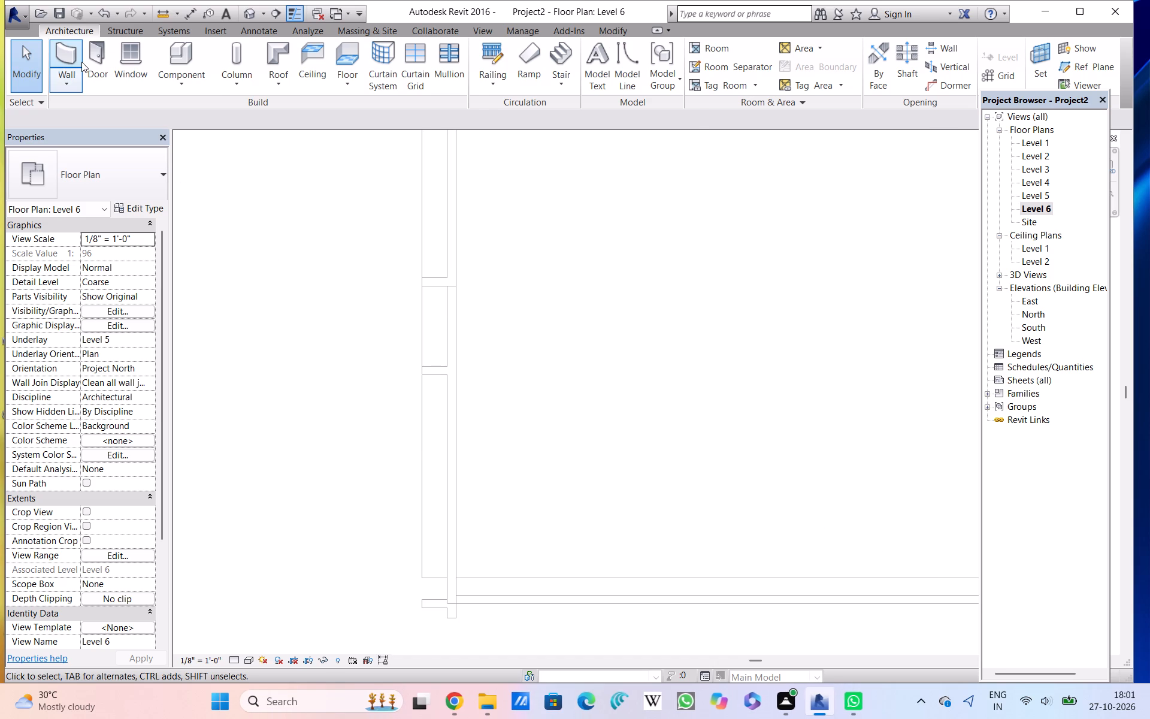
left_click(77, 59)
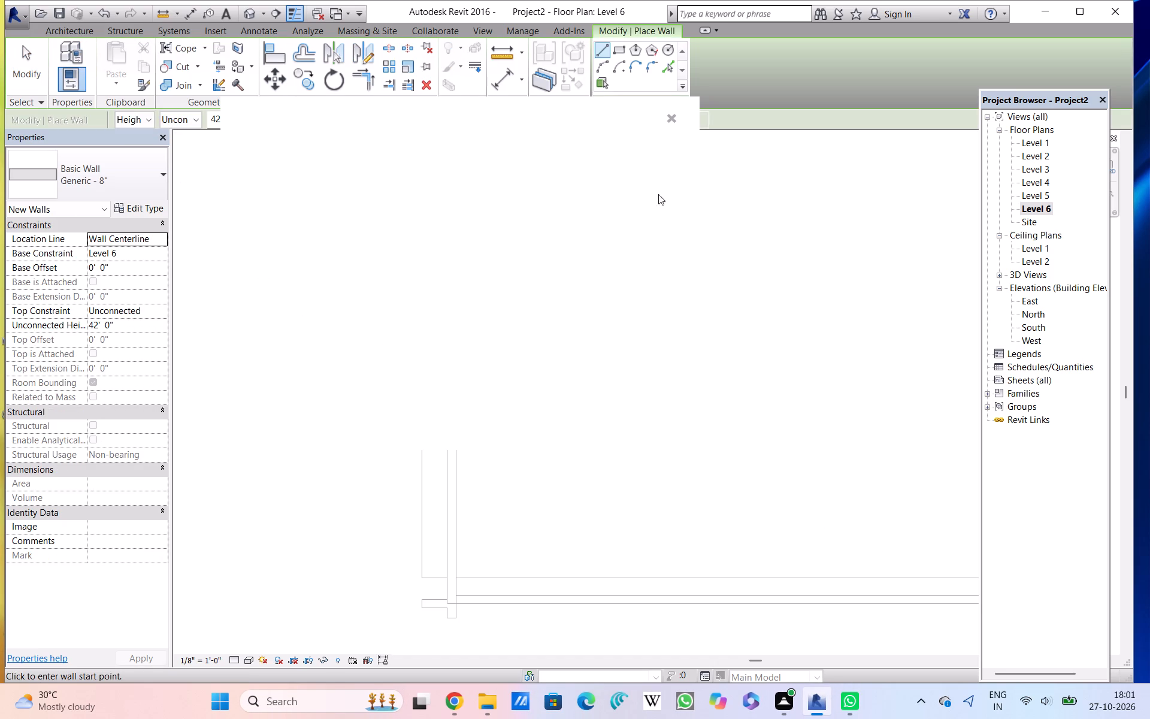
left_click(676, 114)
left_click(676, 114)
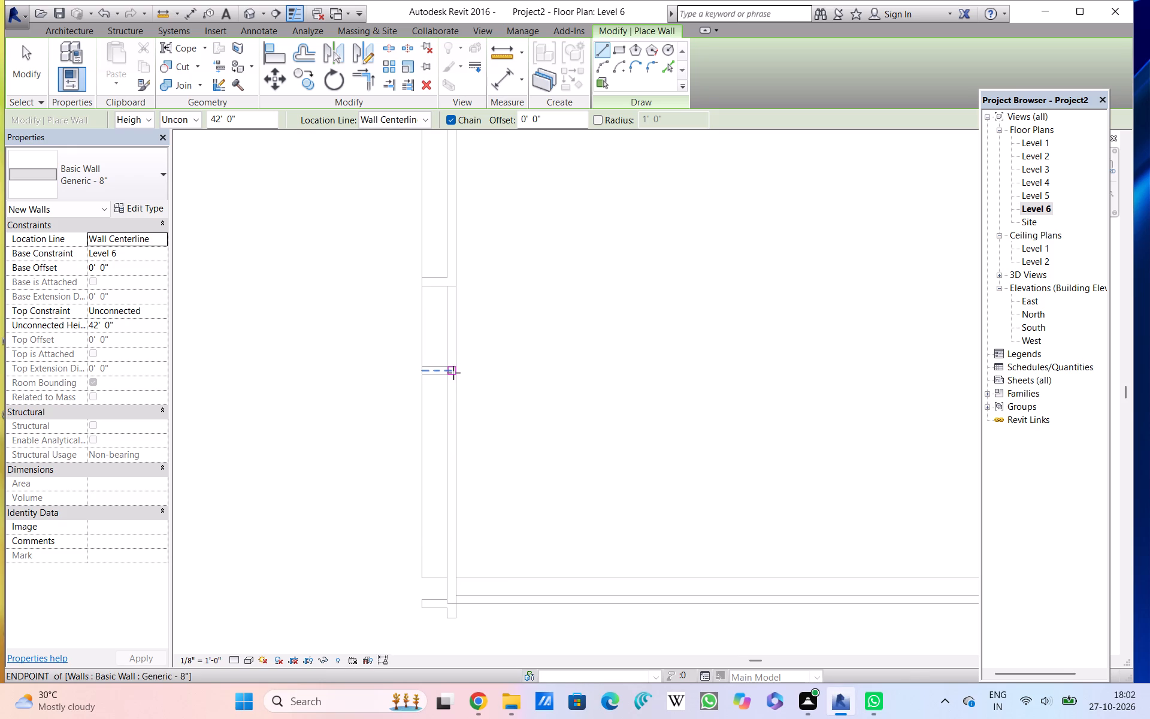
left_click(453, 371)
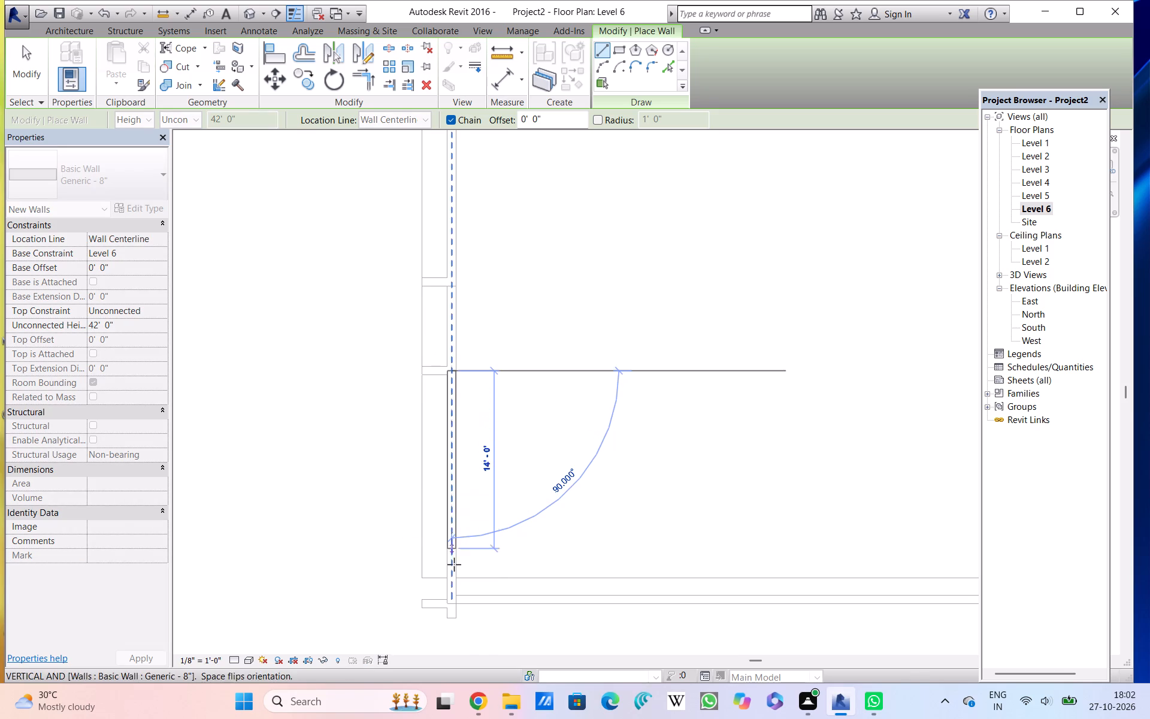
left_click(451, 615)
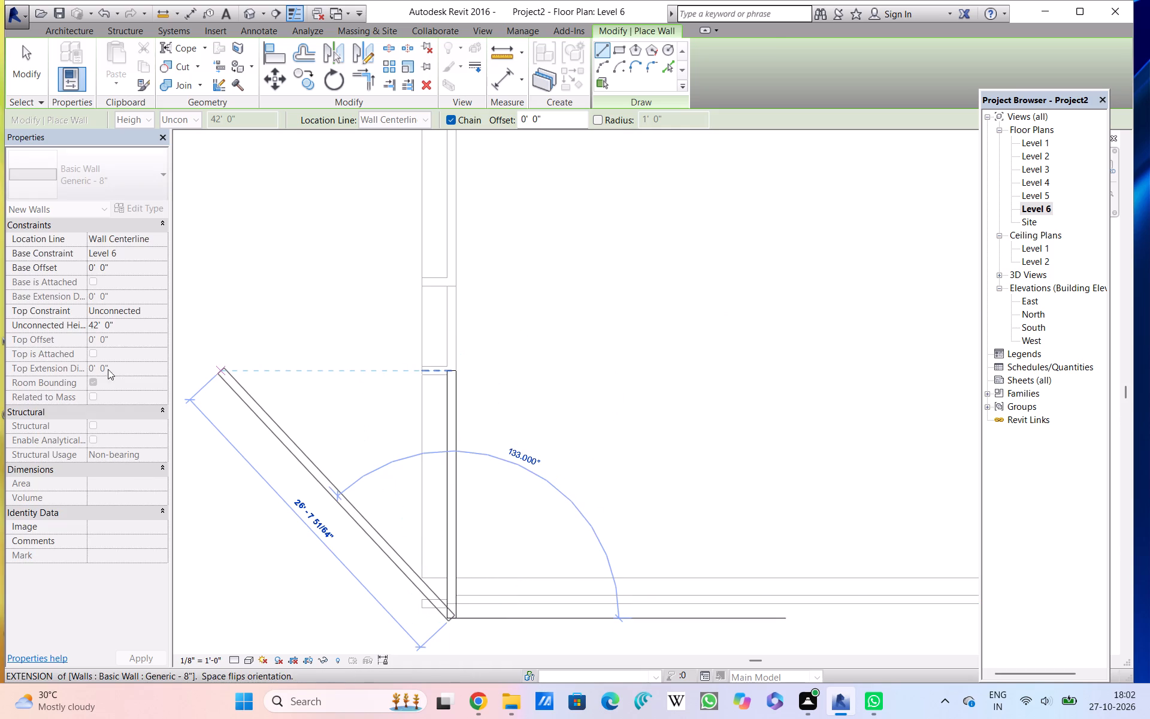
End the wall chain and set the unconnected height for new walls to 11' 0".
left_click(121, 320)
left_click(116, 327)
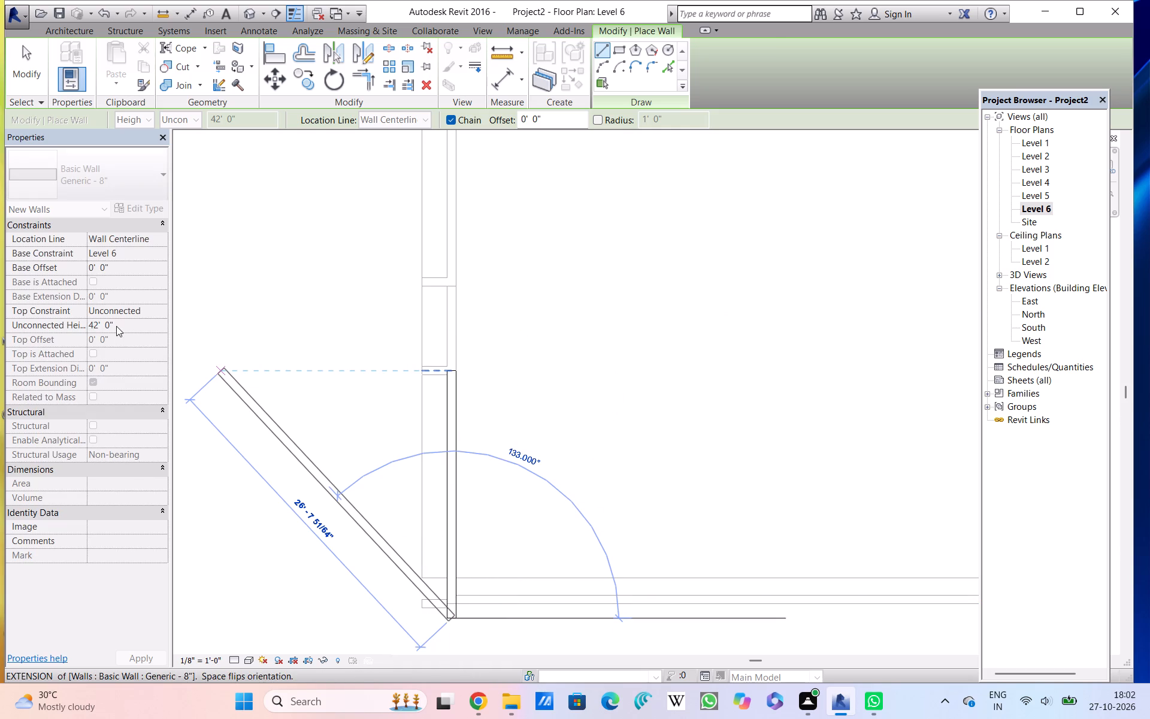
left_click(116, 326)
left_click(107, 325)
left_click(107, 325)
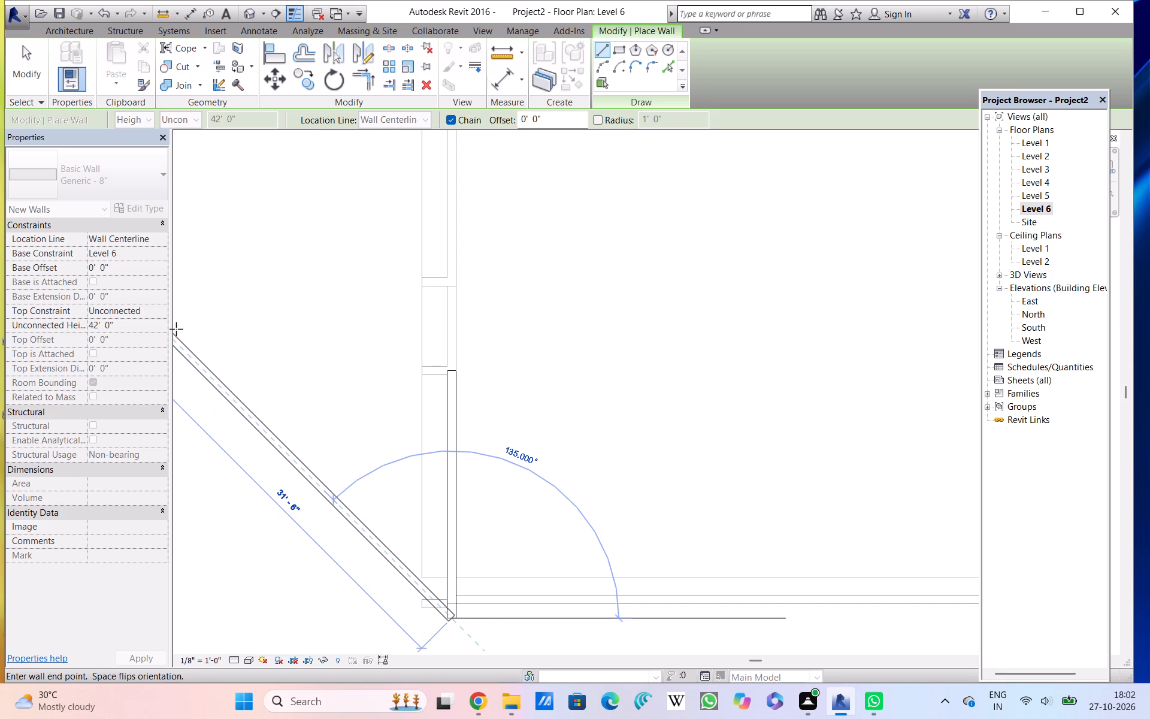
key("Escape")
left_click(122, 322)
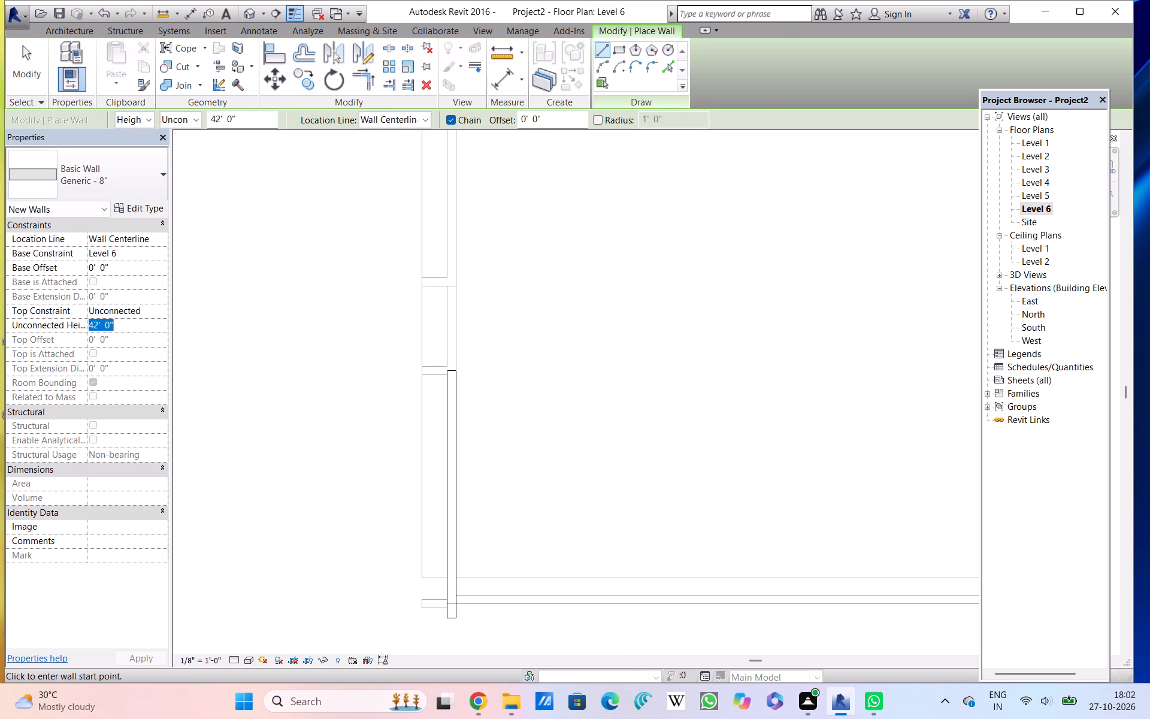
key("BackSpace")
type("11")
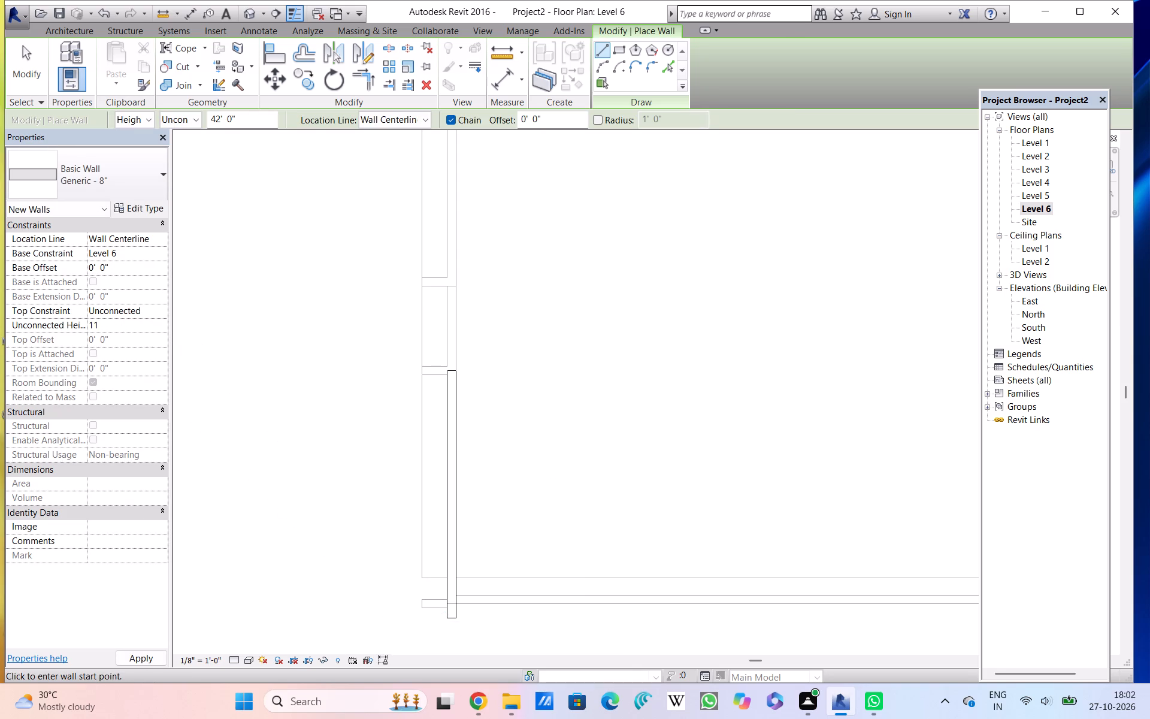
key("apostrophe")
key("Return")
double_click(229, 333)
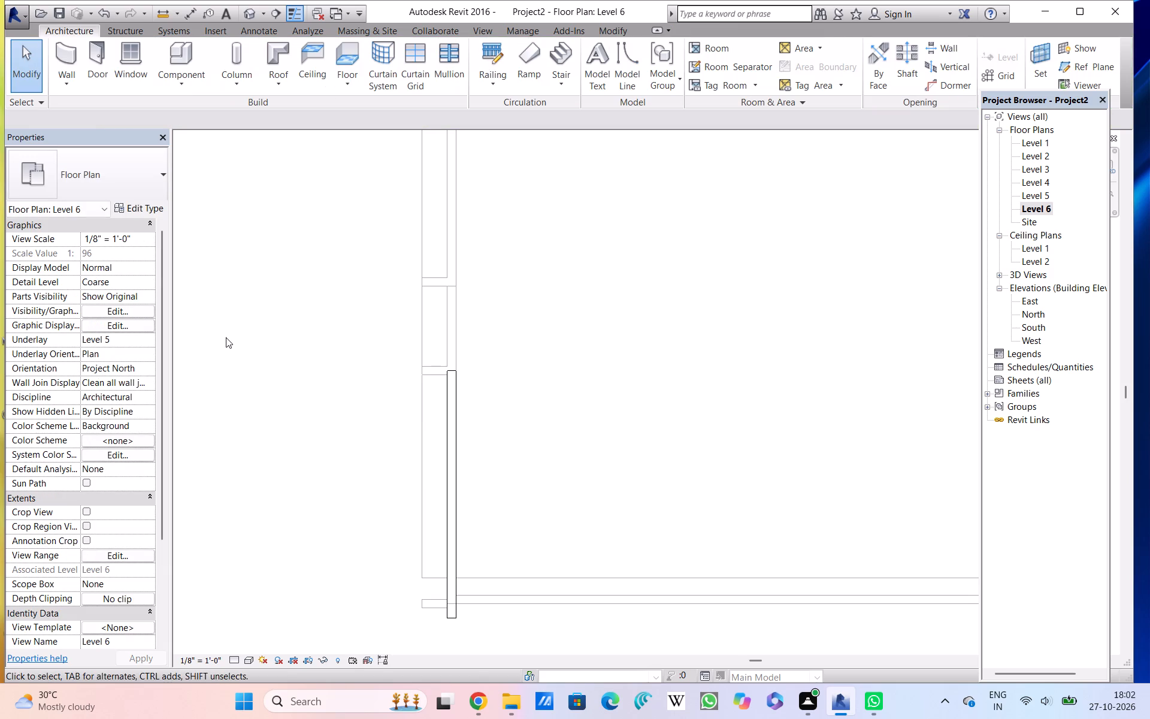
In the 3D view, lower the top of the new Level 6 wall to an unconnected height of about 5' 8".
left_click(254, 11)
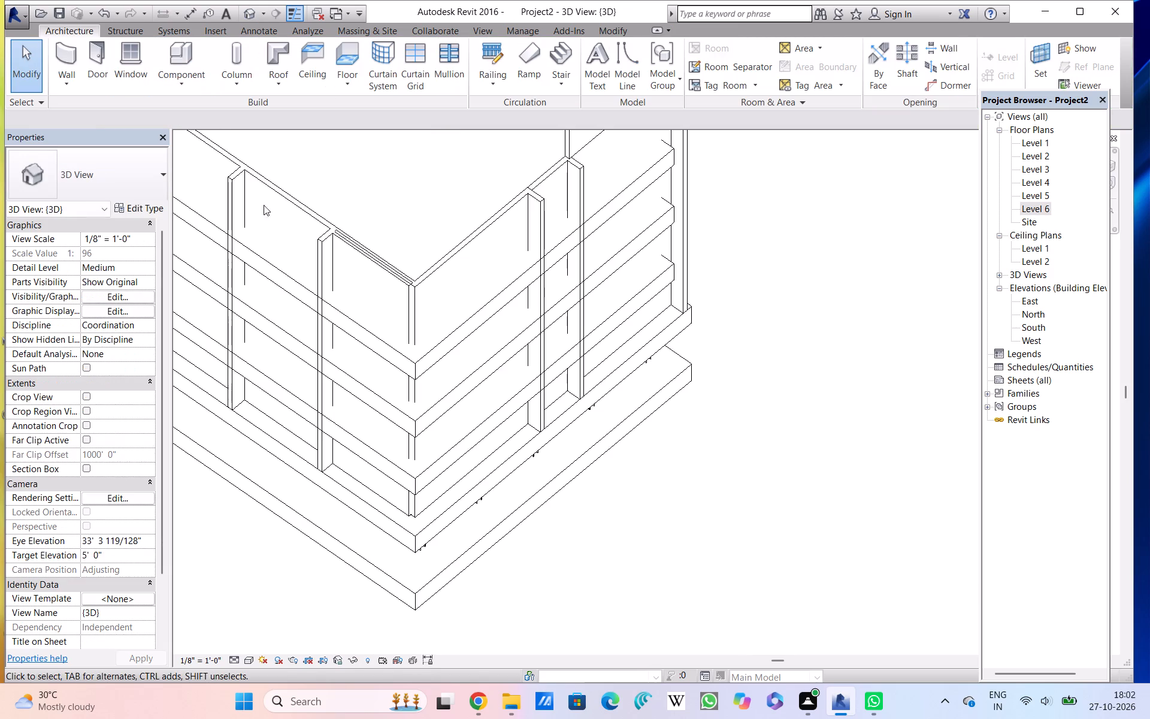
scroll(287, 236, "down", 4)
middle_click_drag(568, 234, 577, 287)
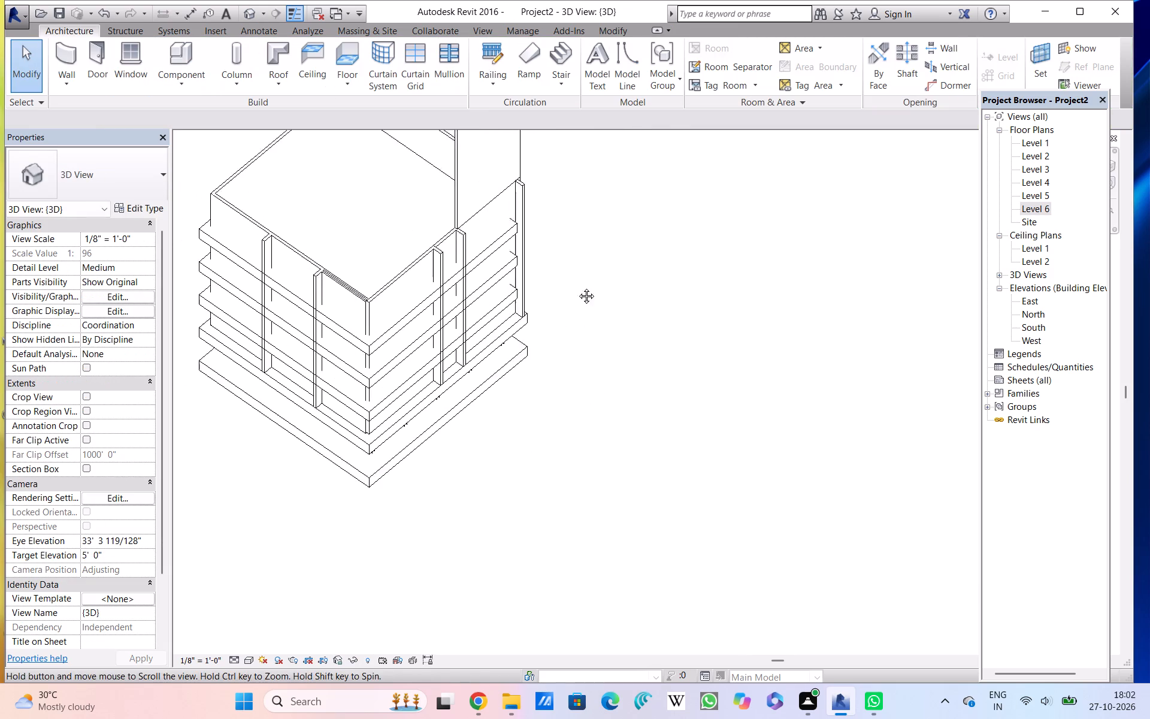
middle_click_drag(577, 287, 570, 372)
left_click(455, 222)
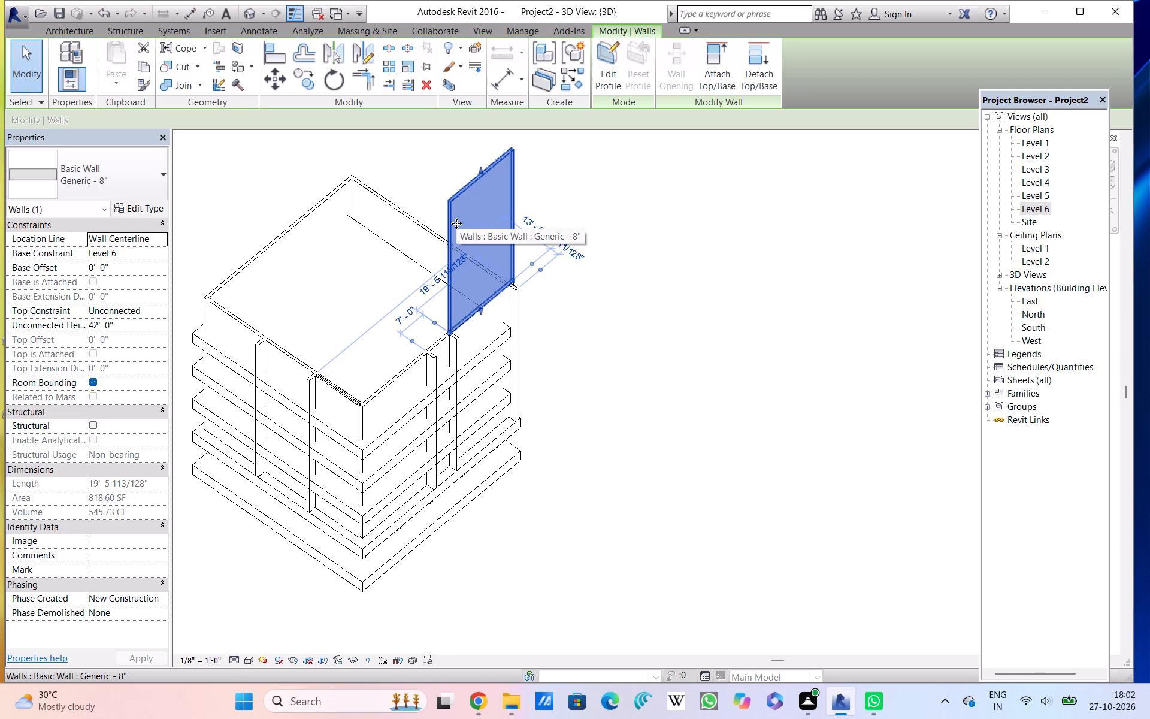
left_click_drag(482, 171, 484, 190)
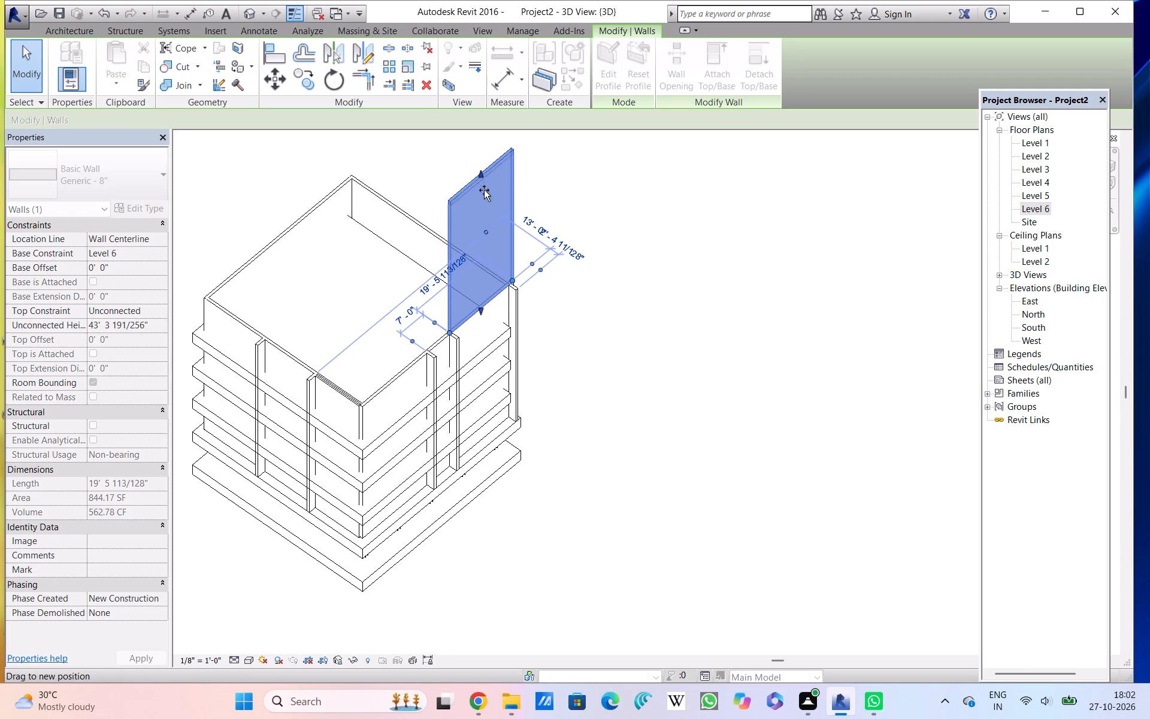
left_click_drag(484, 190, 486, 289)
double_click(486, 289)
scroll(486, 289, "up", 2)
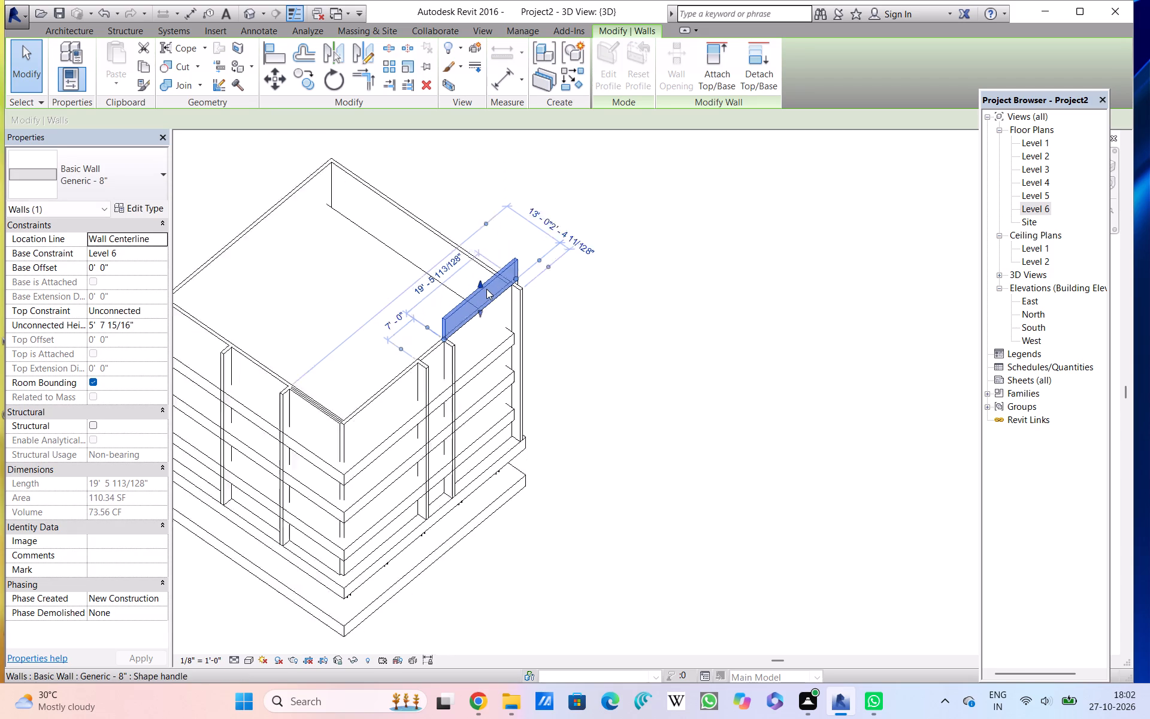
scroll(486, 289, "up", 6)
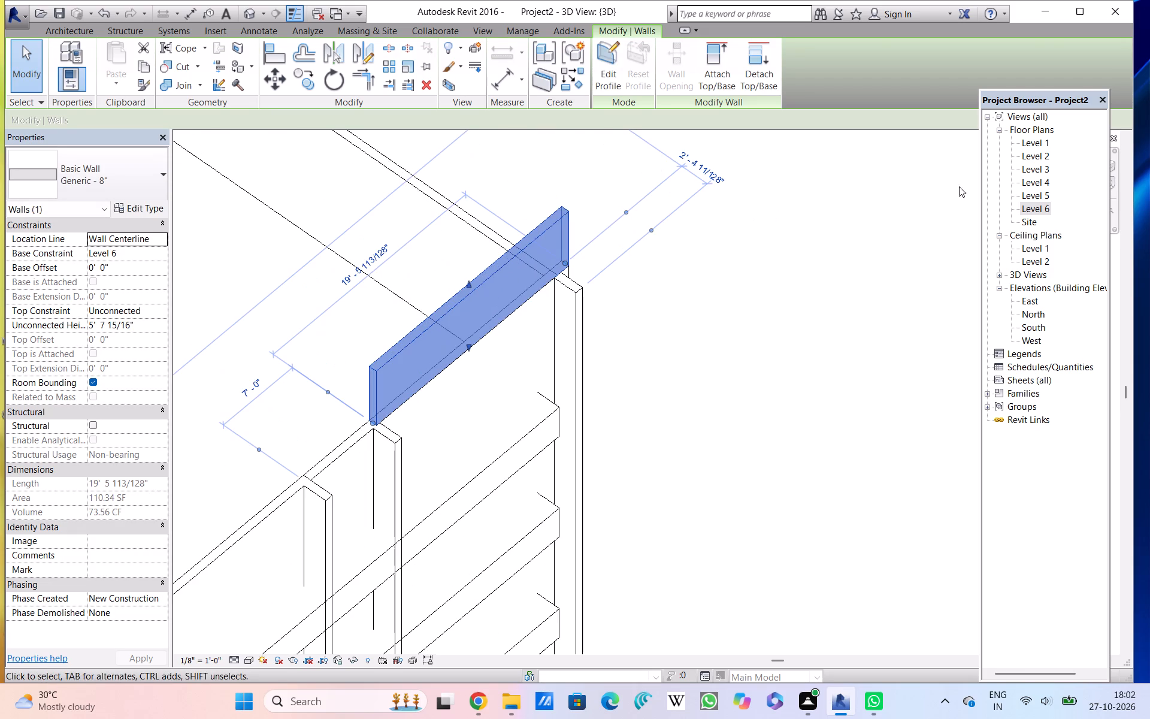
From the Level 6 plan, edit the type structure of the west parapet wall, setting the Generic - 8" structure layer thickness to 3' 0".
double_click(1031, 204)
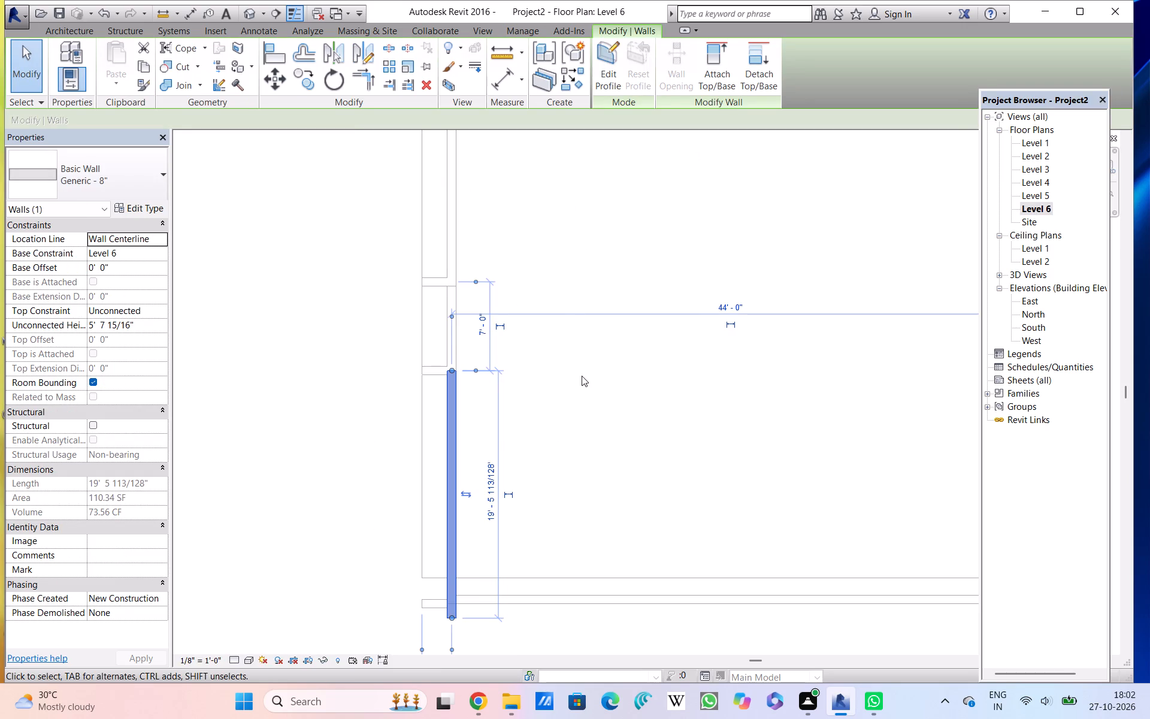
scroll(584, 368, "down", 6)
left_click(570, 253)
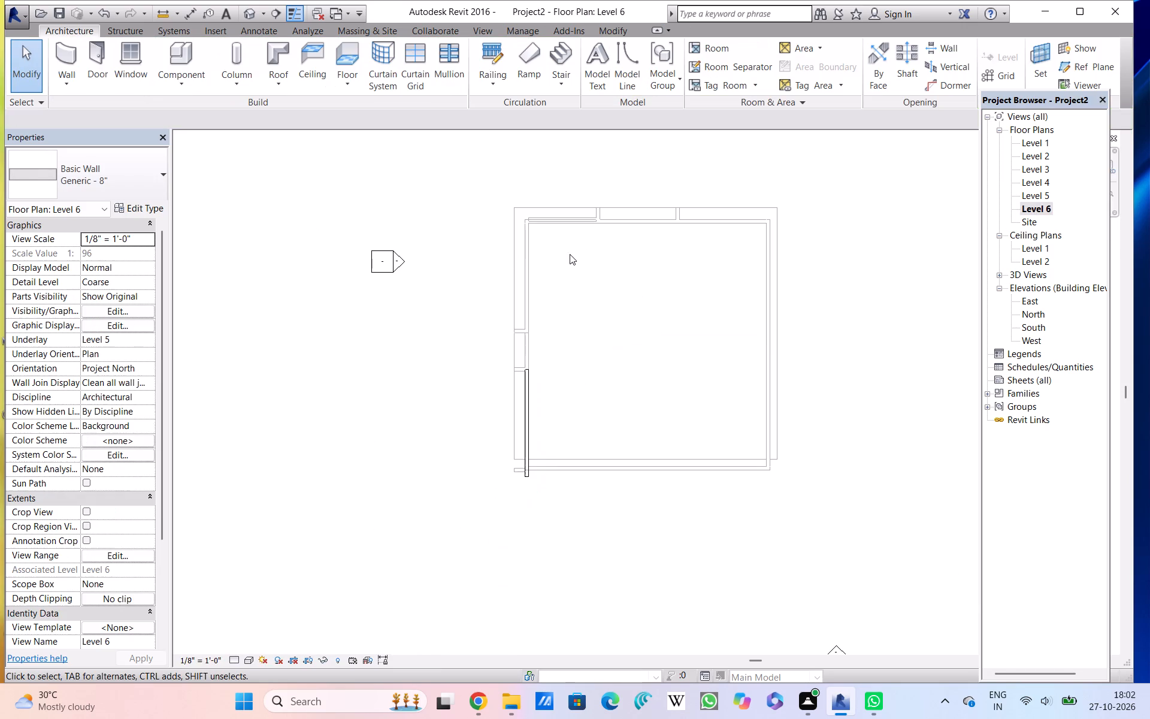
left_click(532, 421)
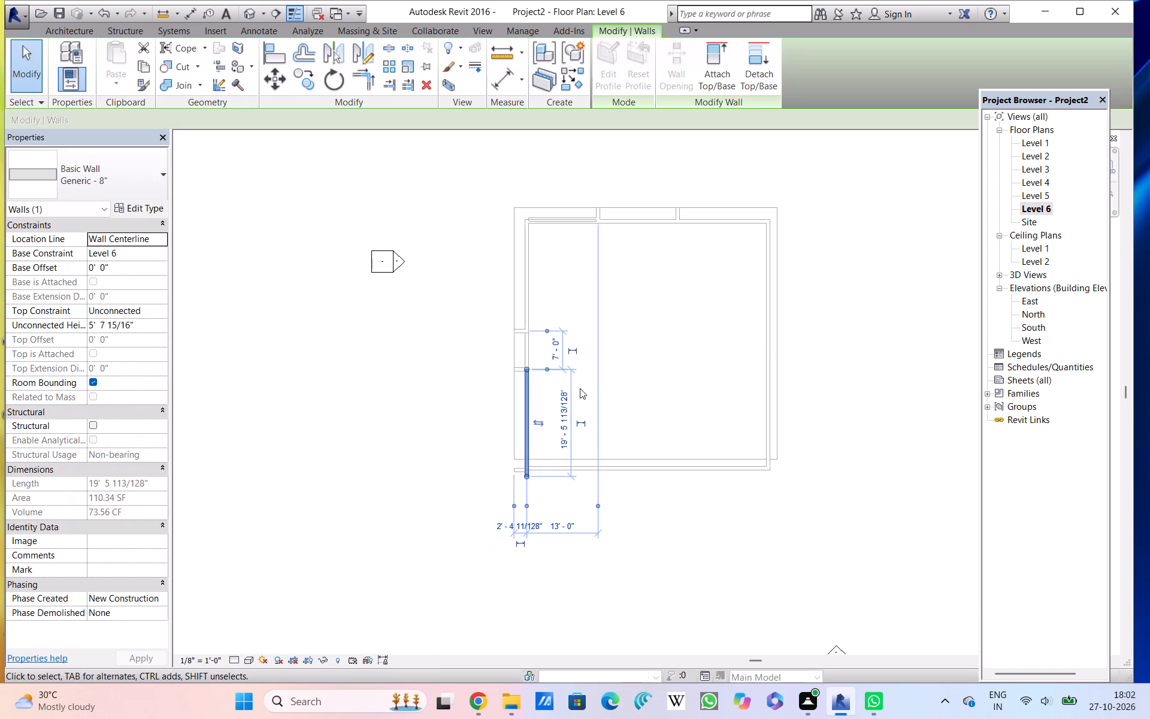
scroll(574, 367, "up", 5)
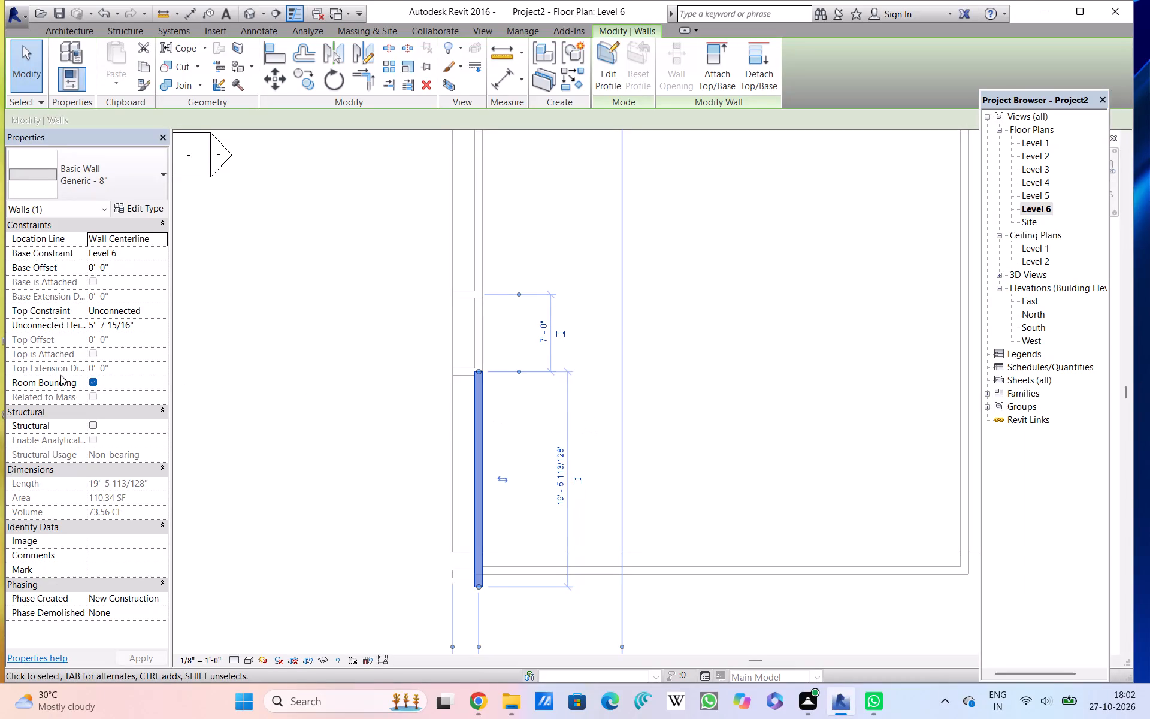
left_click(144, 203)
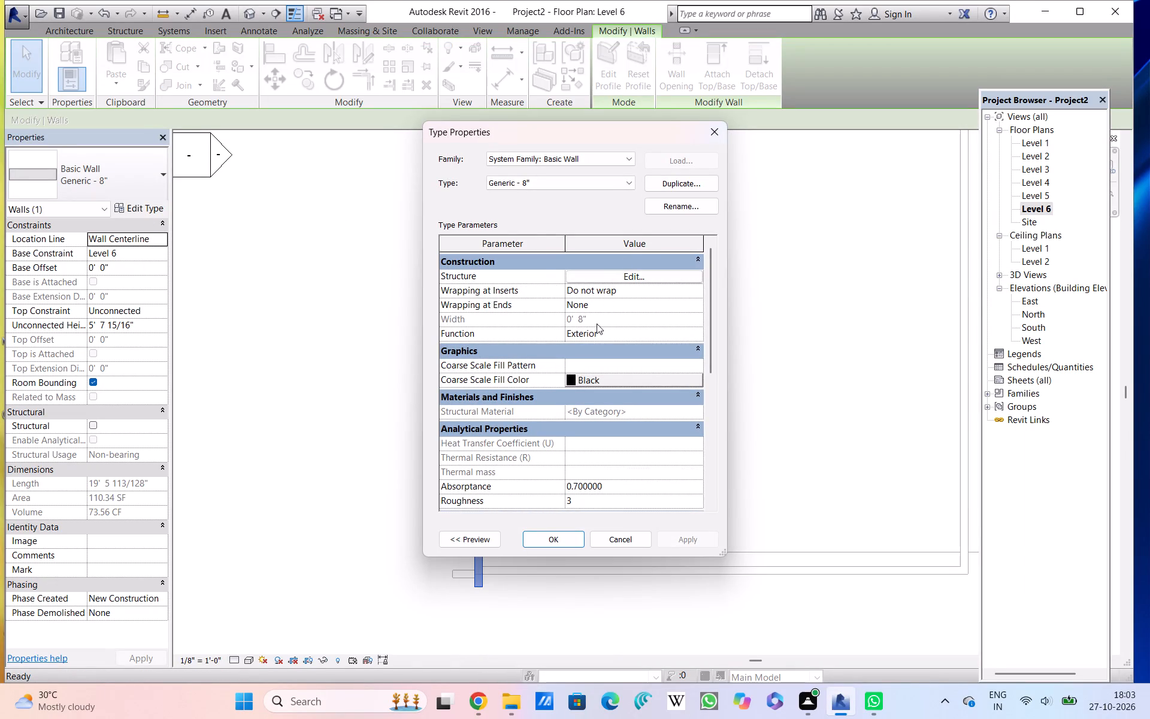
left_click(622, 275)
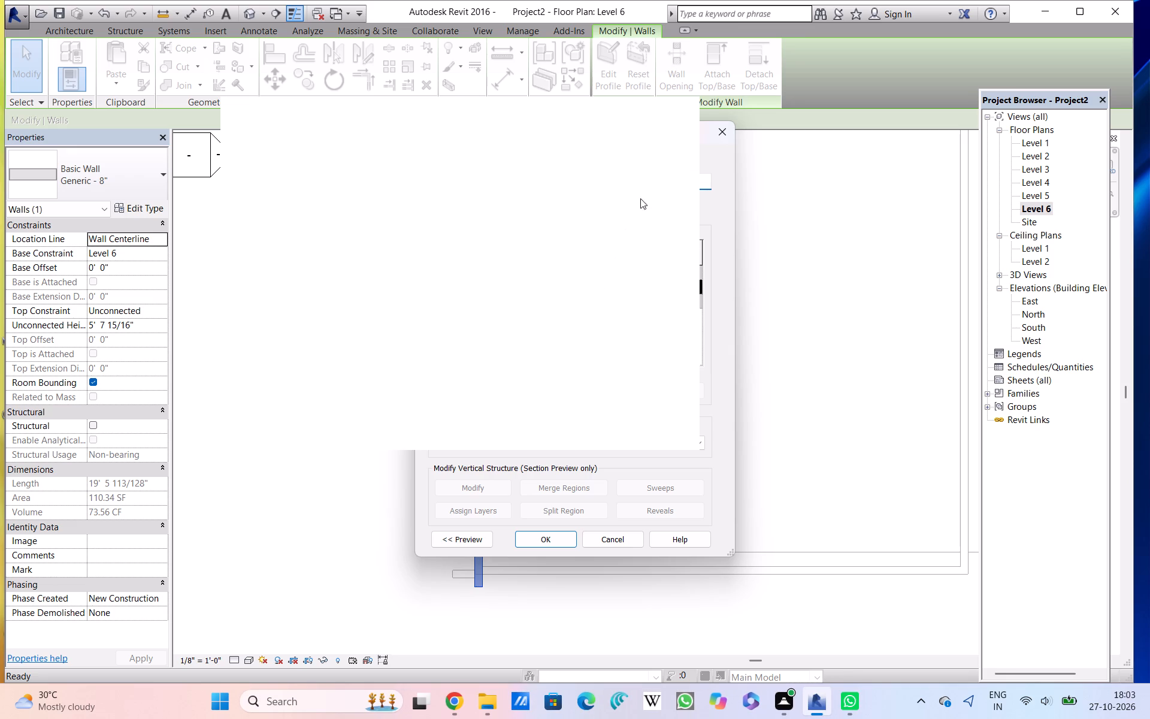
left_click(674, 118)
left_click(674, 118)
left_click(674, 118)
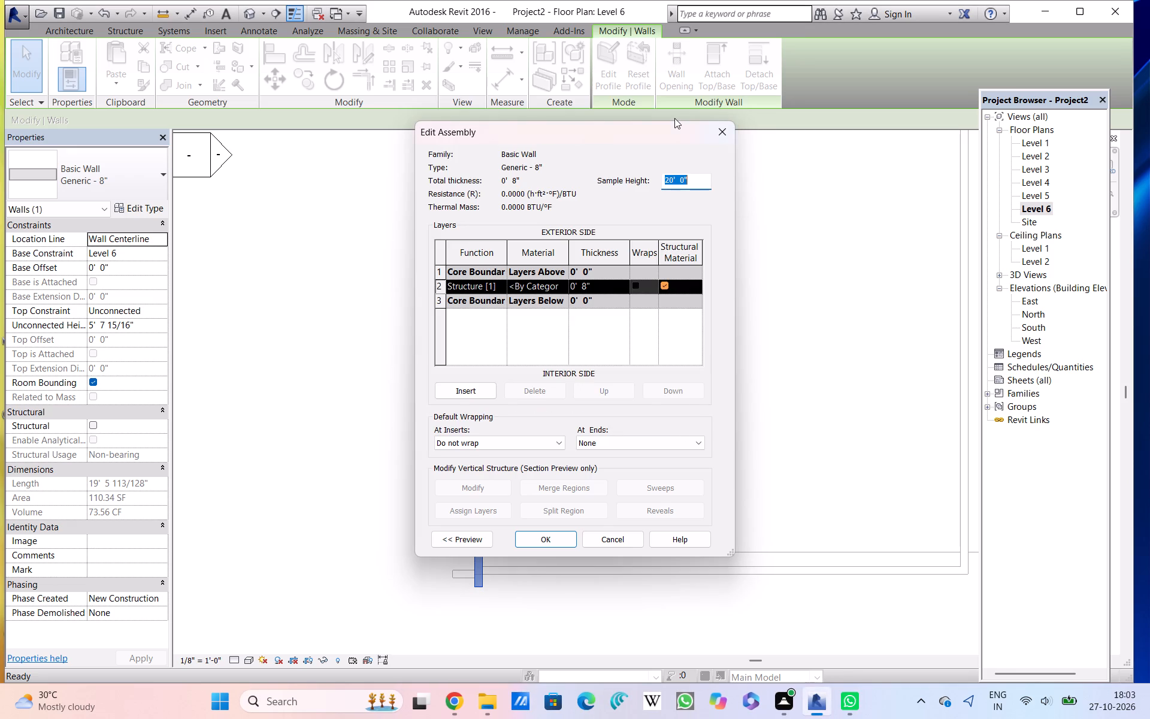
left_click(606, 284)
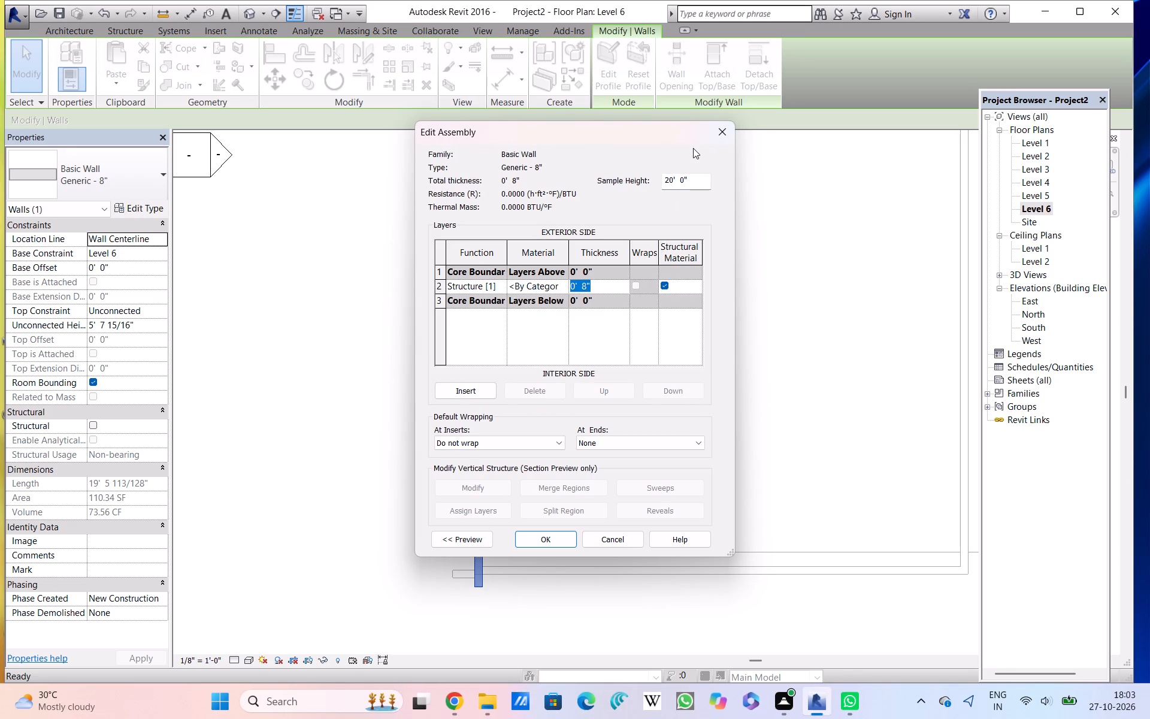
key("BackSpace")
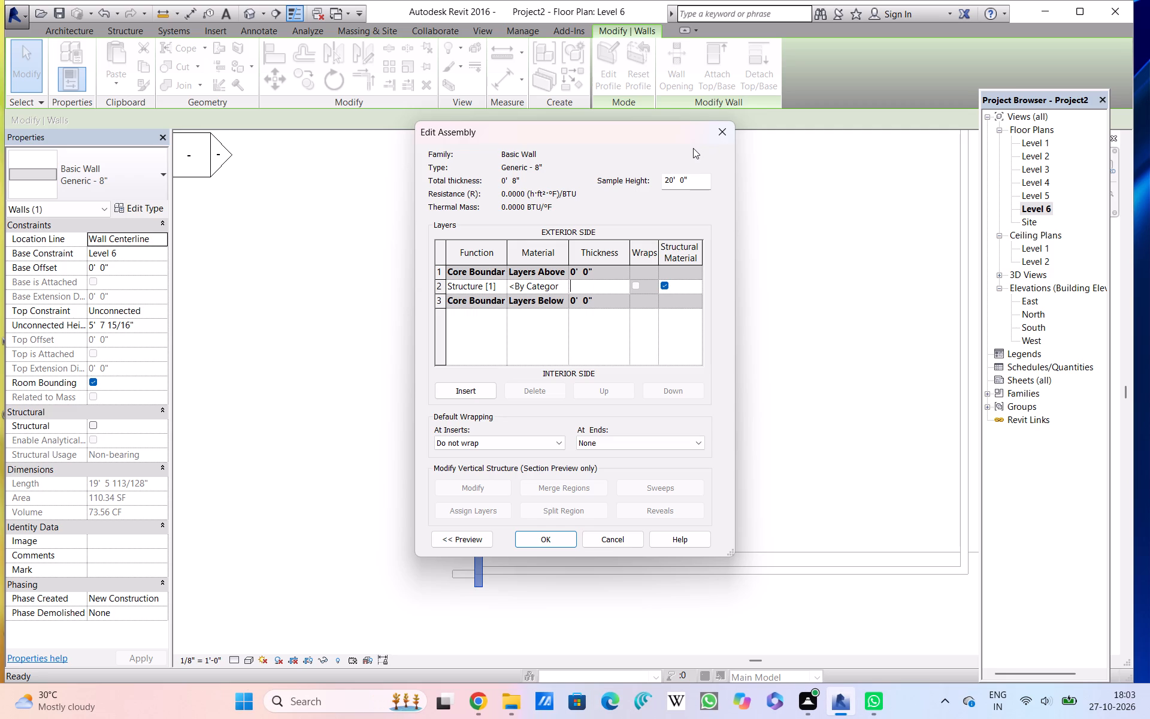
key("3")
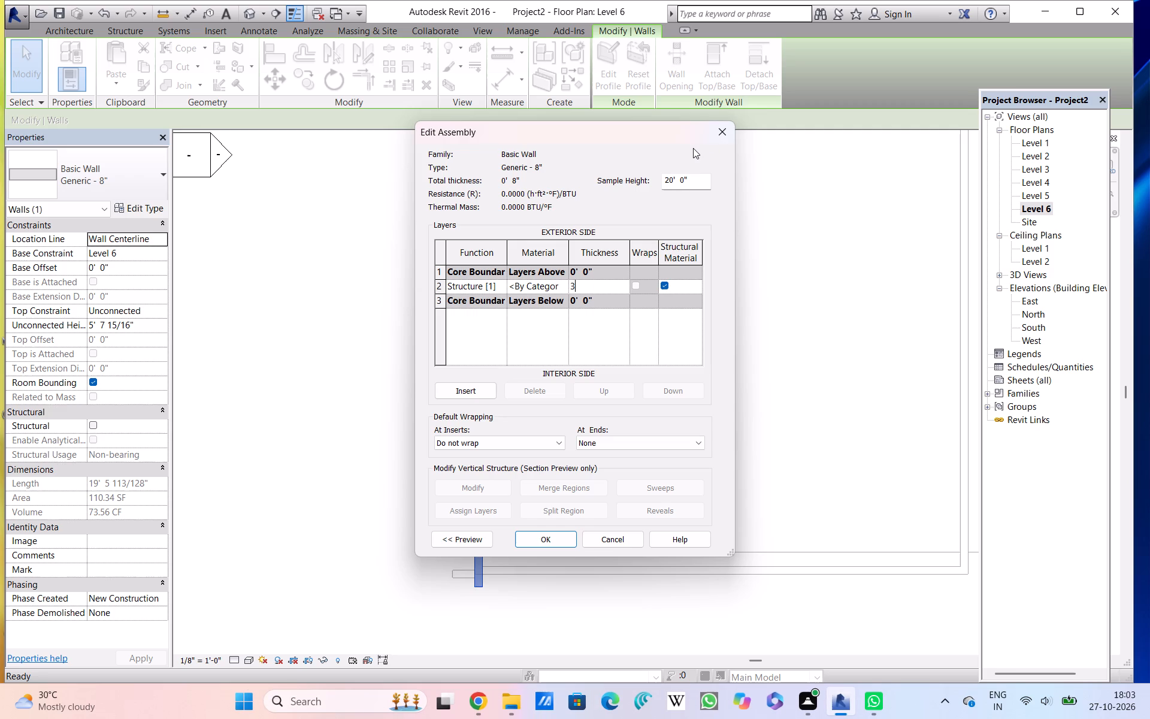
key("apostrophe")
key("Return")
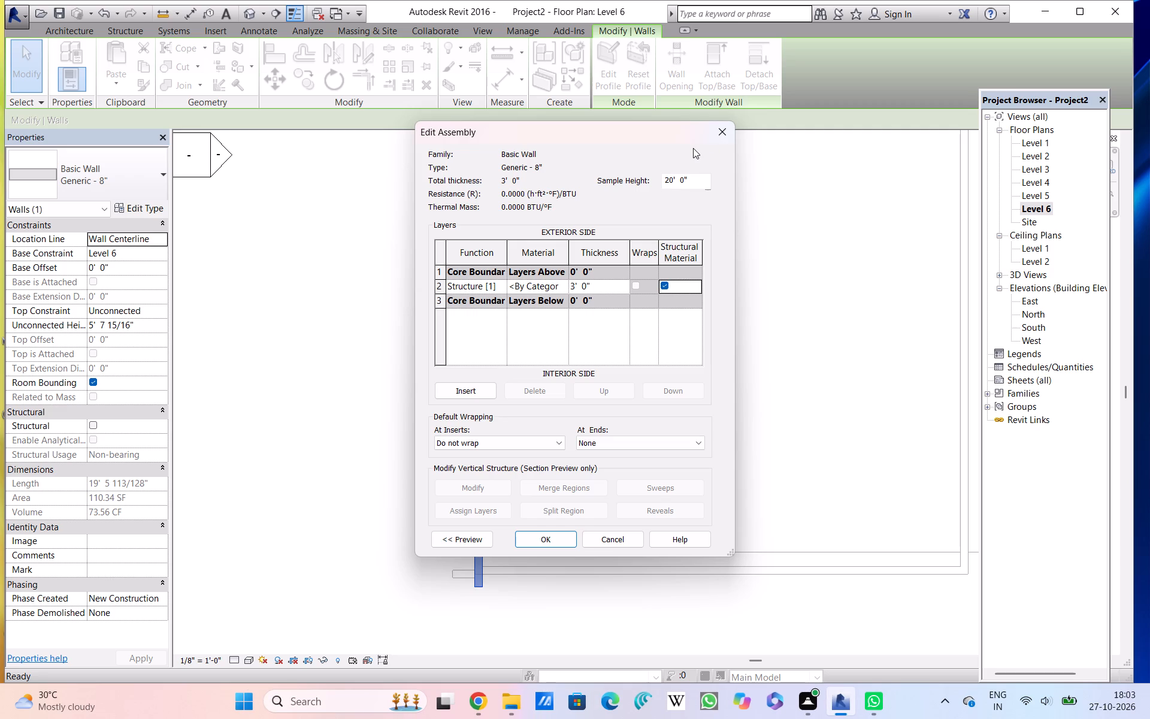
left_click(537, 536)
left_click(706, 537)
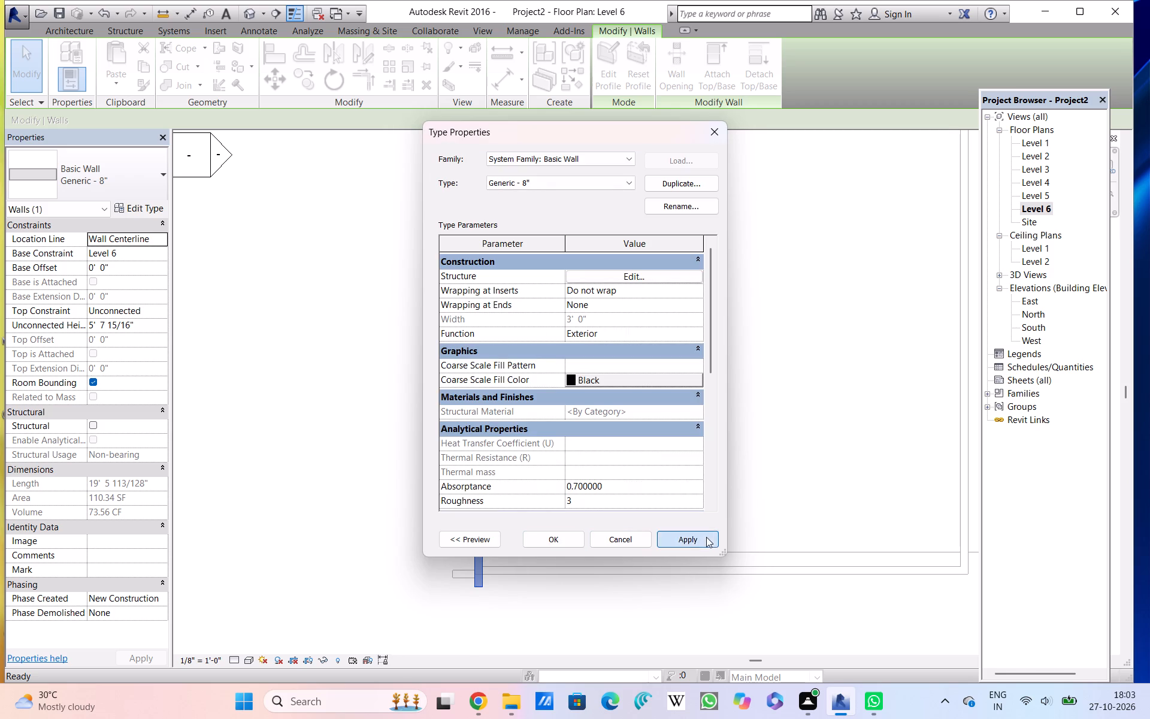
double_click(532, 541)
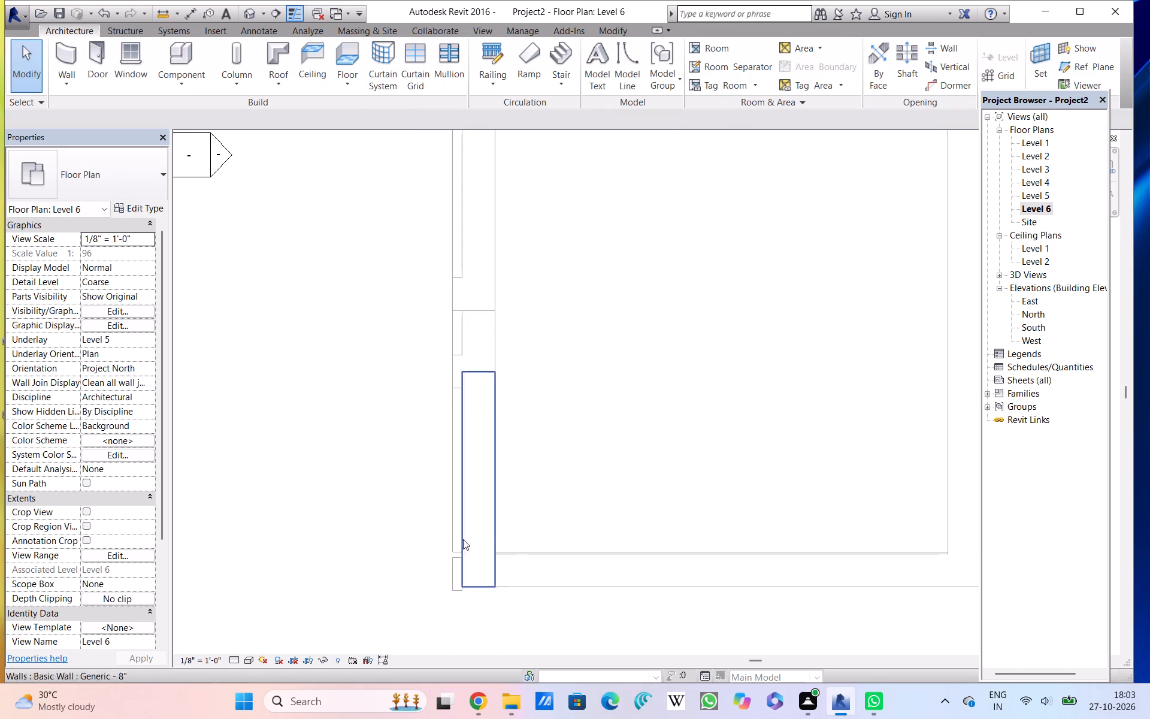
left_click(333, 515)
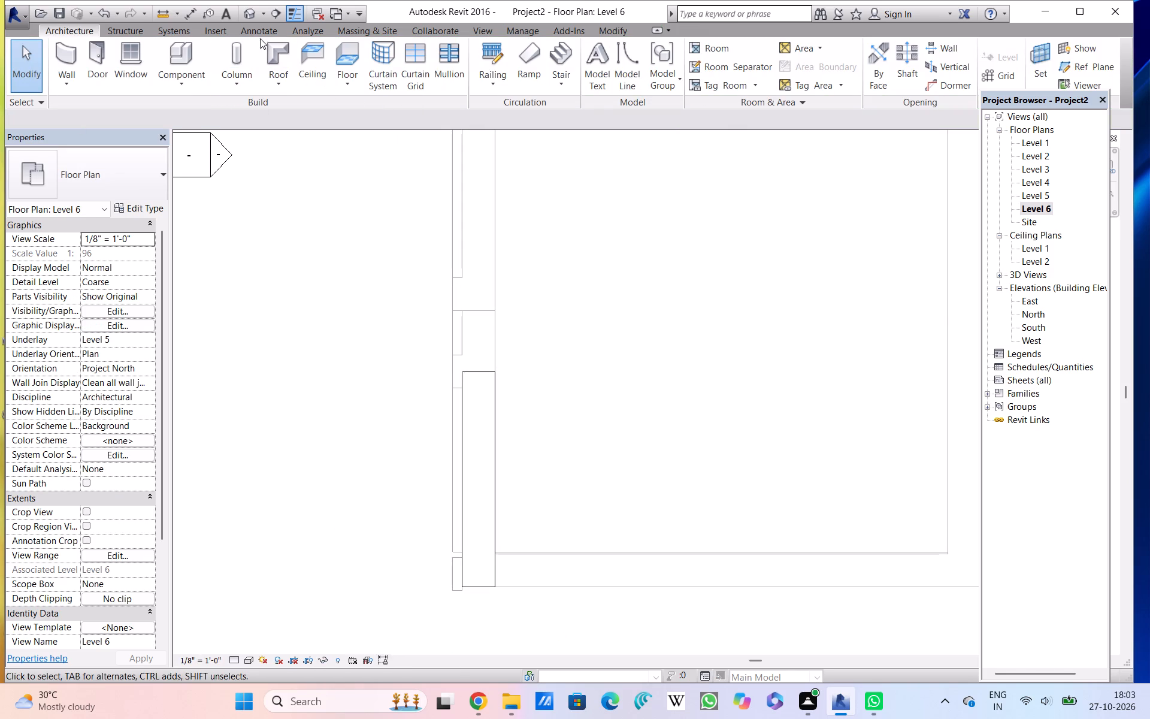
Open the default 3D view, saving the project in Documents under the file name 4 storey building.
left_click(251, 16)
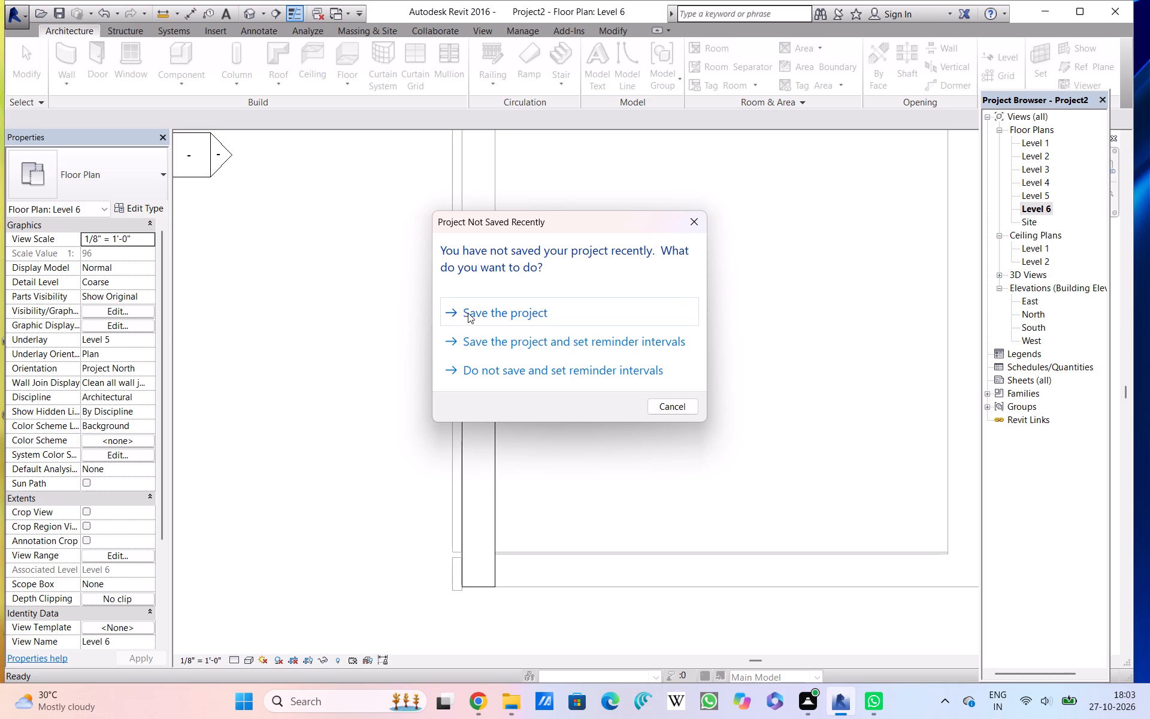
left_click(471, 314)
key("BackSpace")
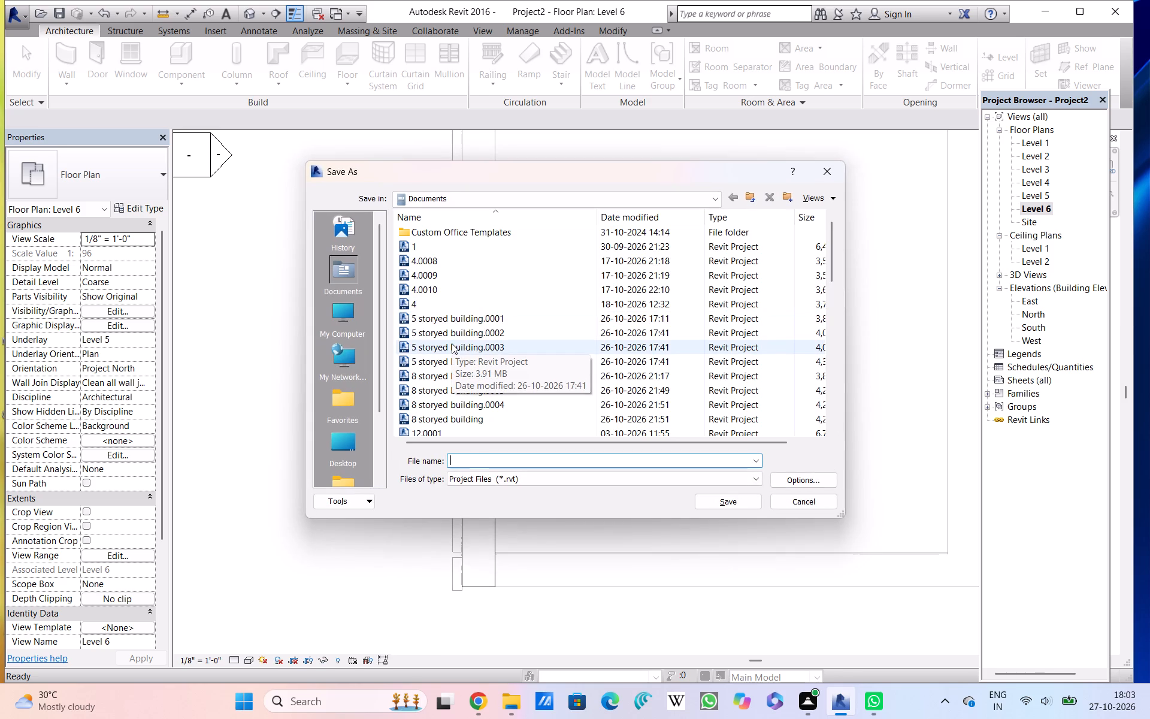
type("4 st")
type("orey building")
key("Return")
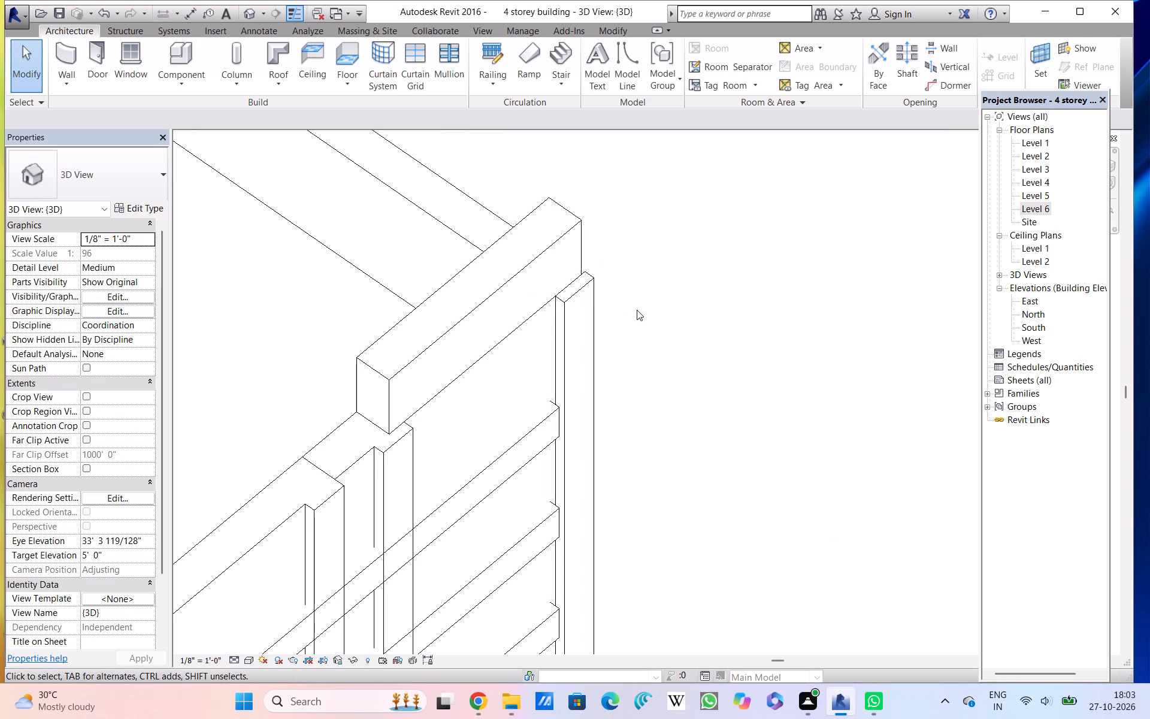
Extend the west parapet wall's north end along the enclosing wall to the adjoining wall edge, making it about 25' 0" long.
scroll(637, 310, "down", 2)
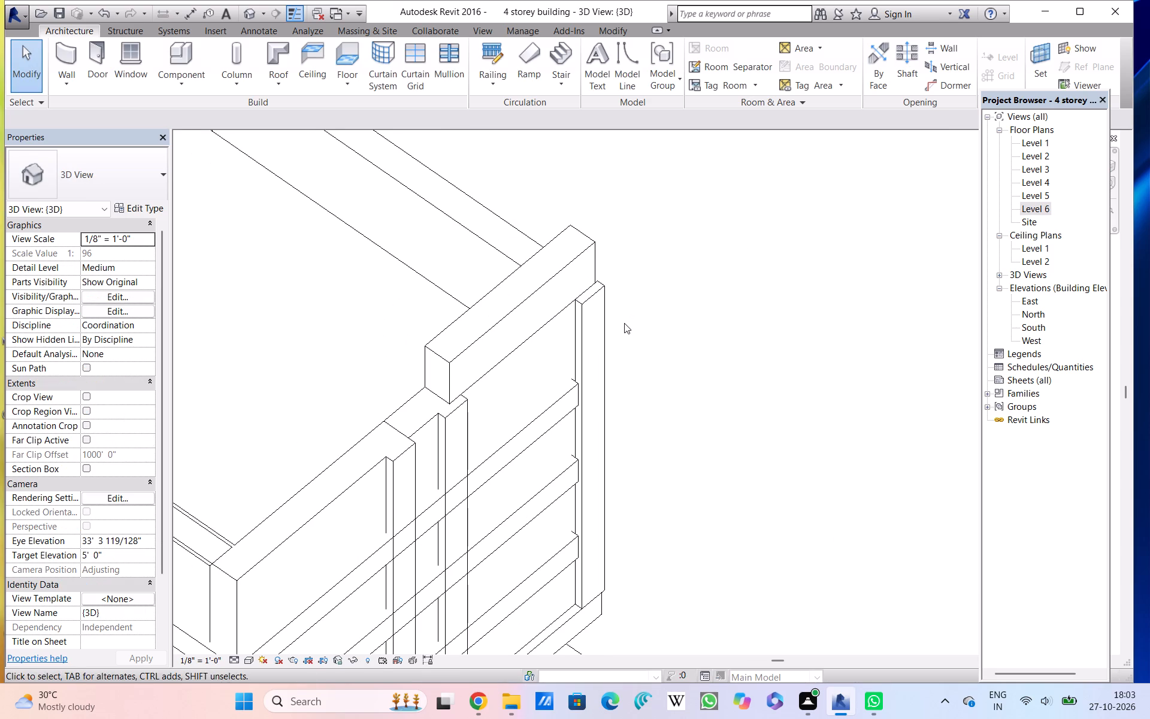
scroll(624, 323, "up", 3)
left_click(362, 386)
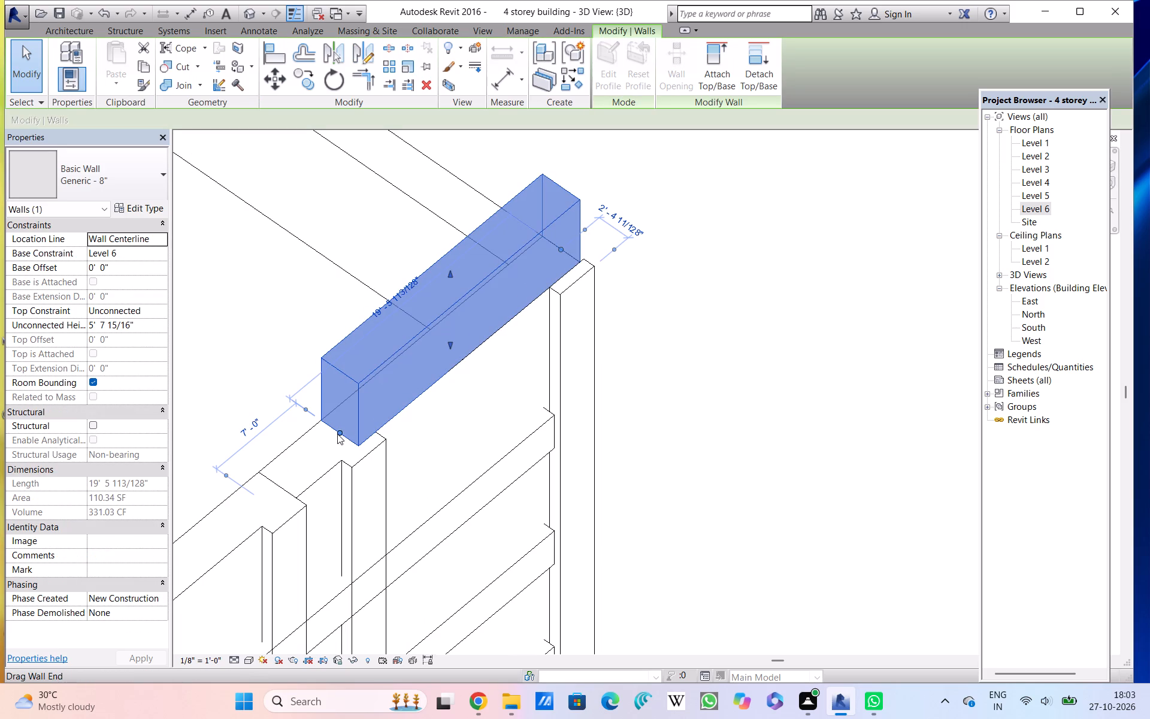
left_click_drag(338, 431, 283, 475)
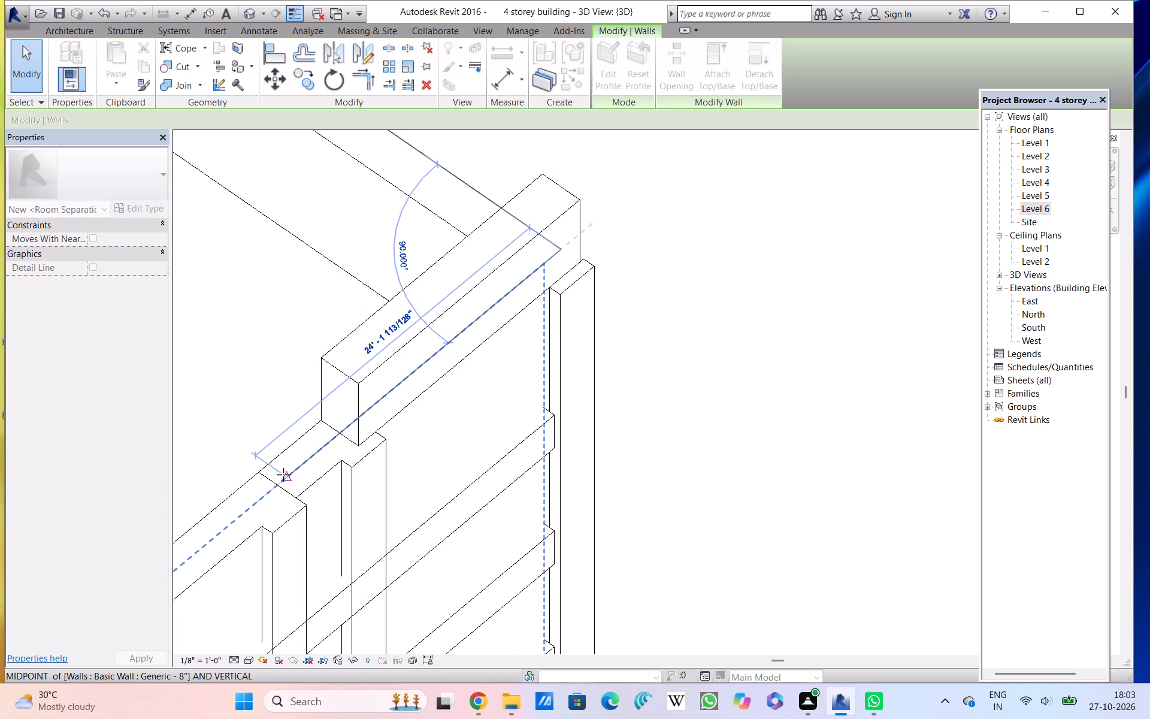
left_click_drag(283, 475, 274, 482)
left_click(274, 482)
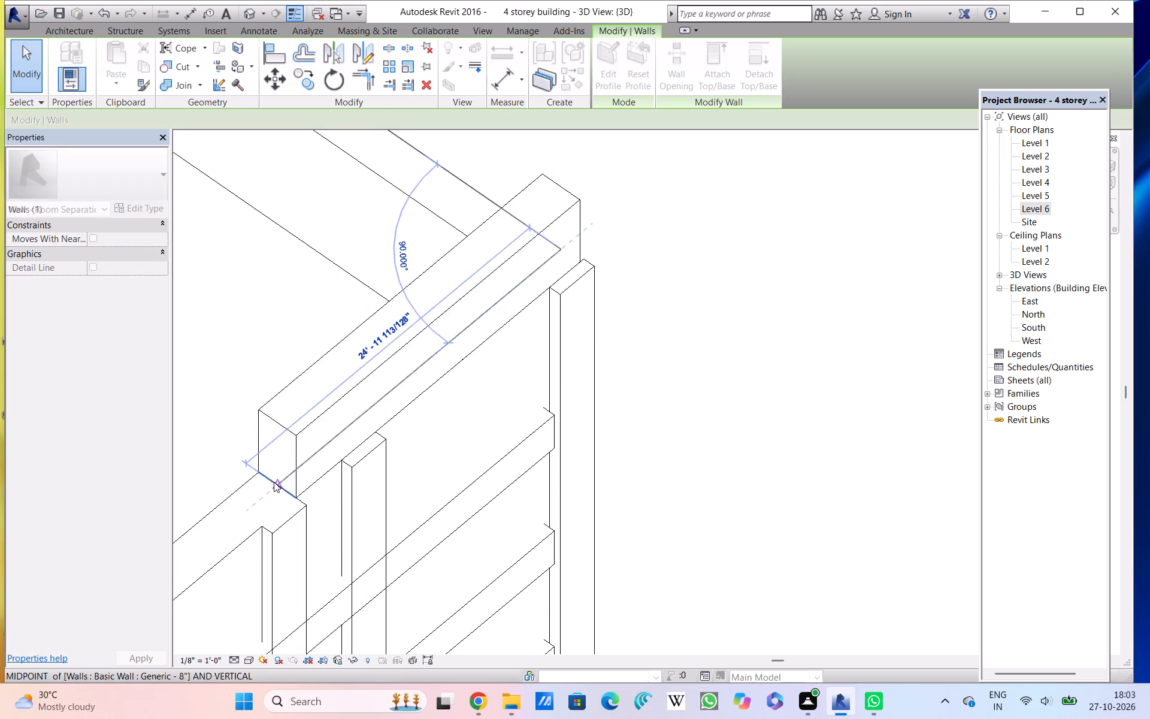
scroll(298, 470, "up", 3)
scroll(302, 468, "down", 6)
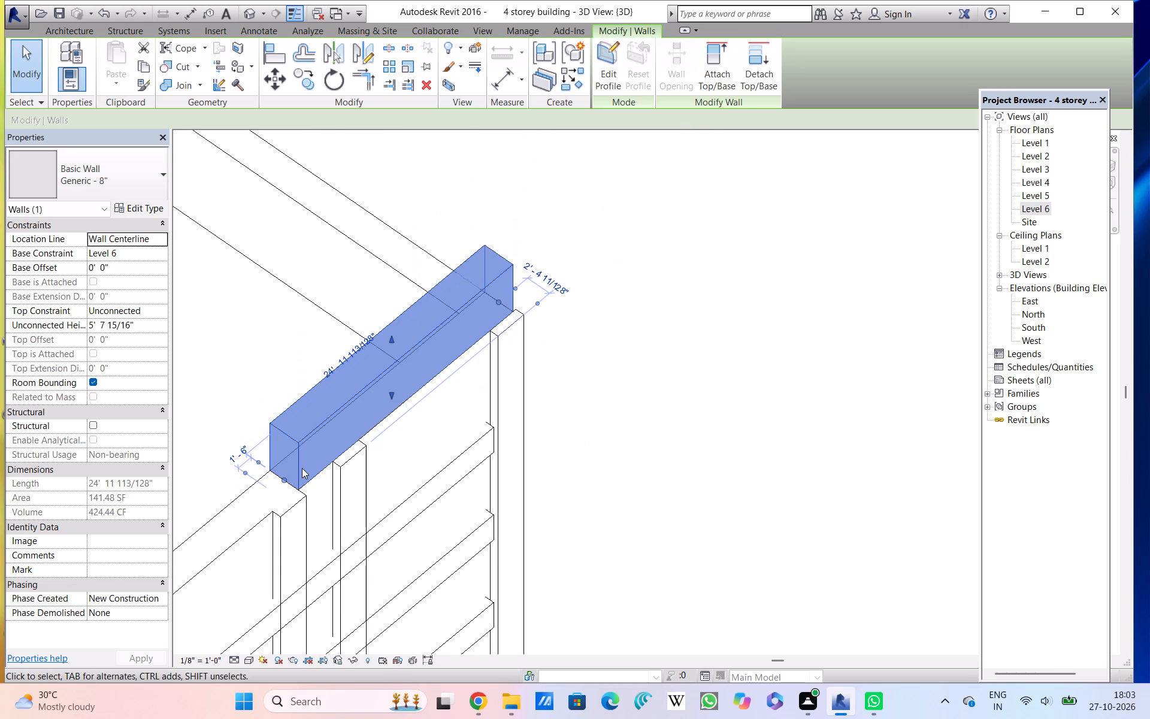
Lower the base of the west parapet wall to a base offset of about -2' 3", keeping its top in place.
scroll(302, 468, "down", 1)
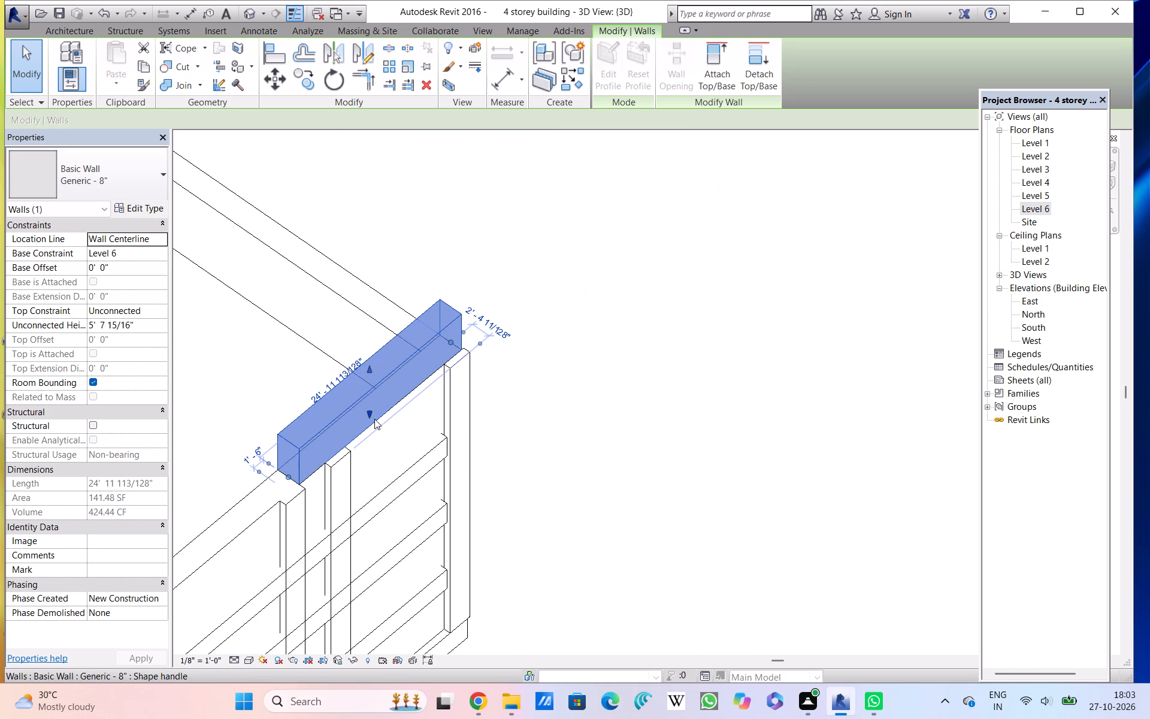
left_click_drag(362, 407, 362, 424)
double_click(362, 424)
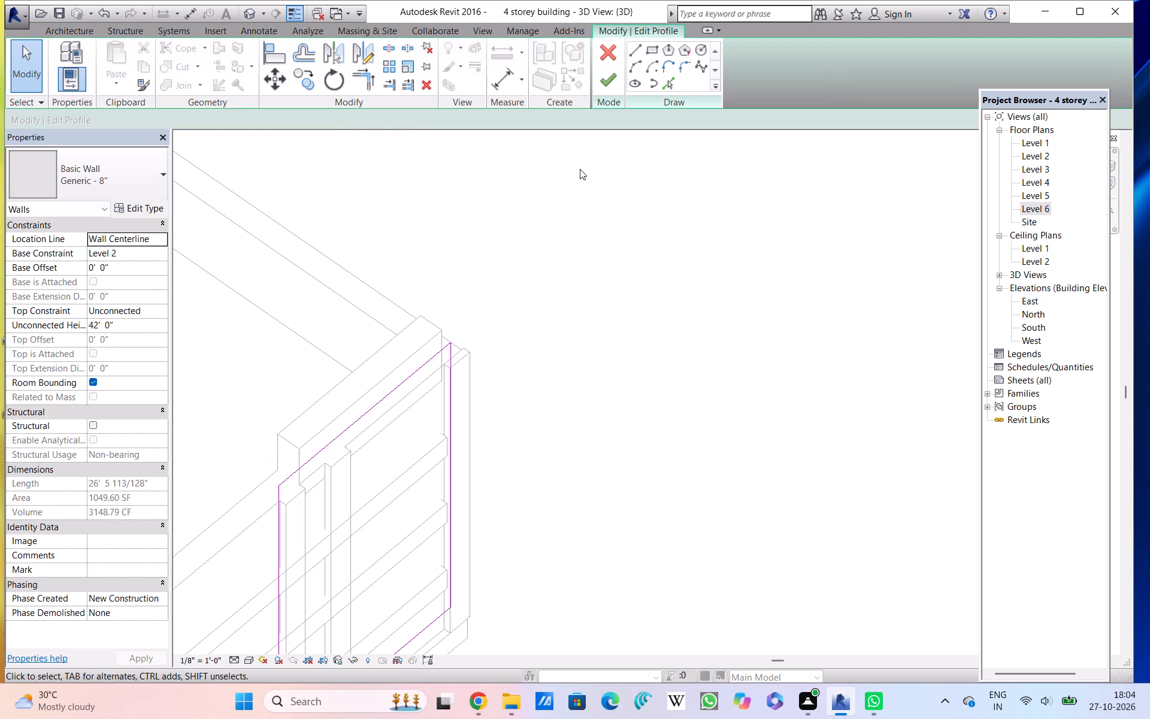
left_click(615, 81)
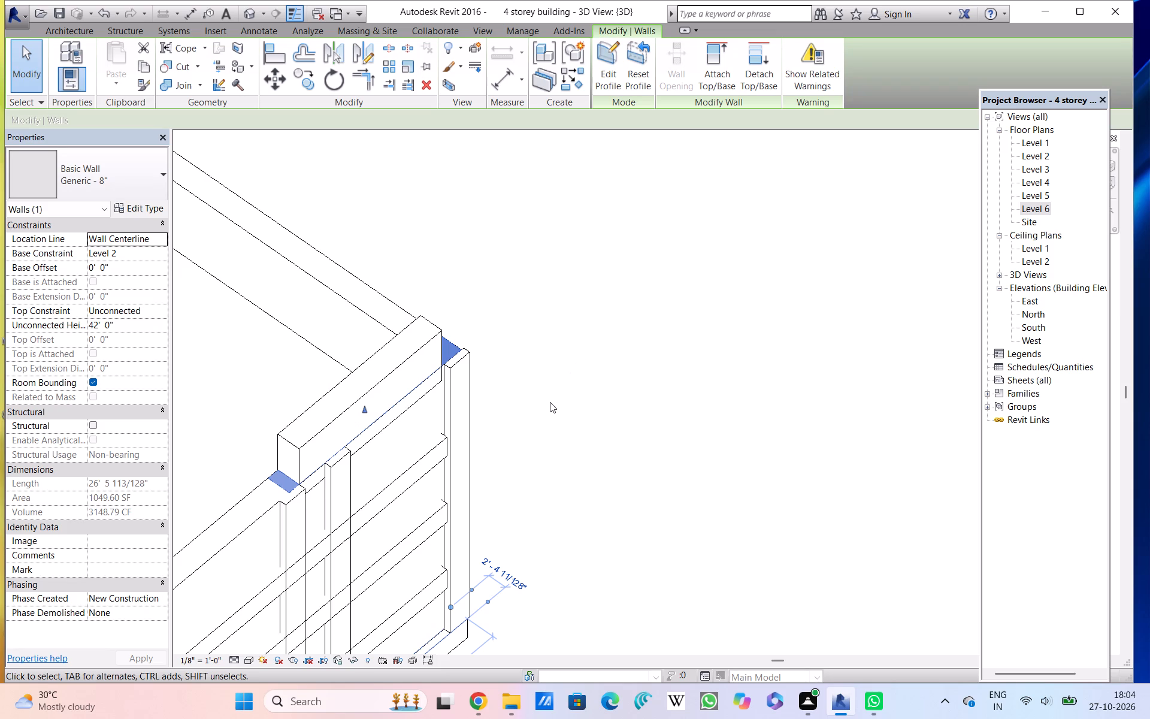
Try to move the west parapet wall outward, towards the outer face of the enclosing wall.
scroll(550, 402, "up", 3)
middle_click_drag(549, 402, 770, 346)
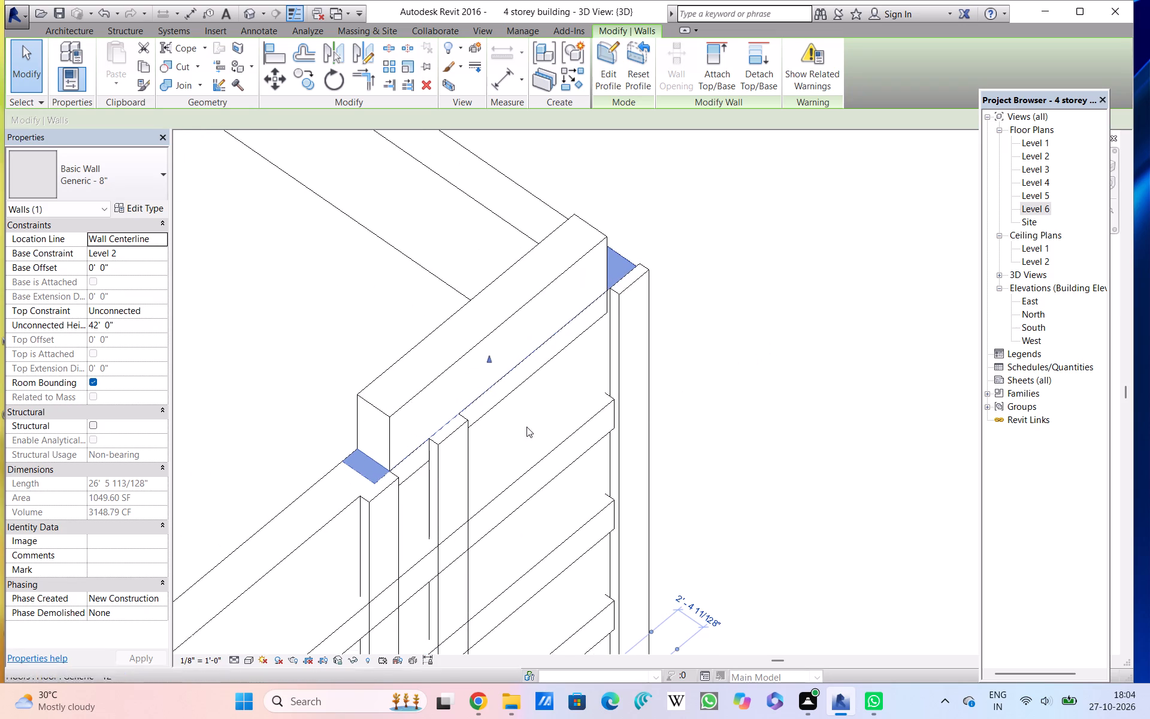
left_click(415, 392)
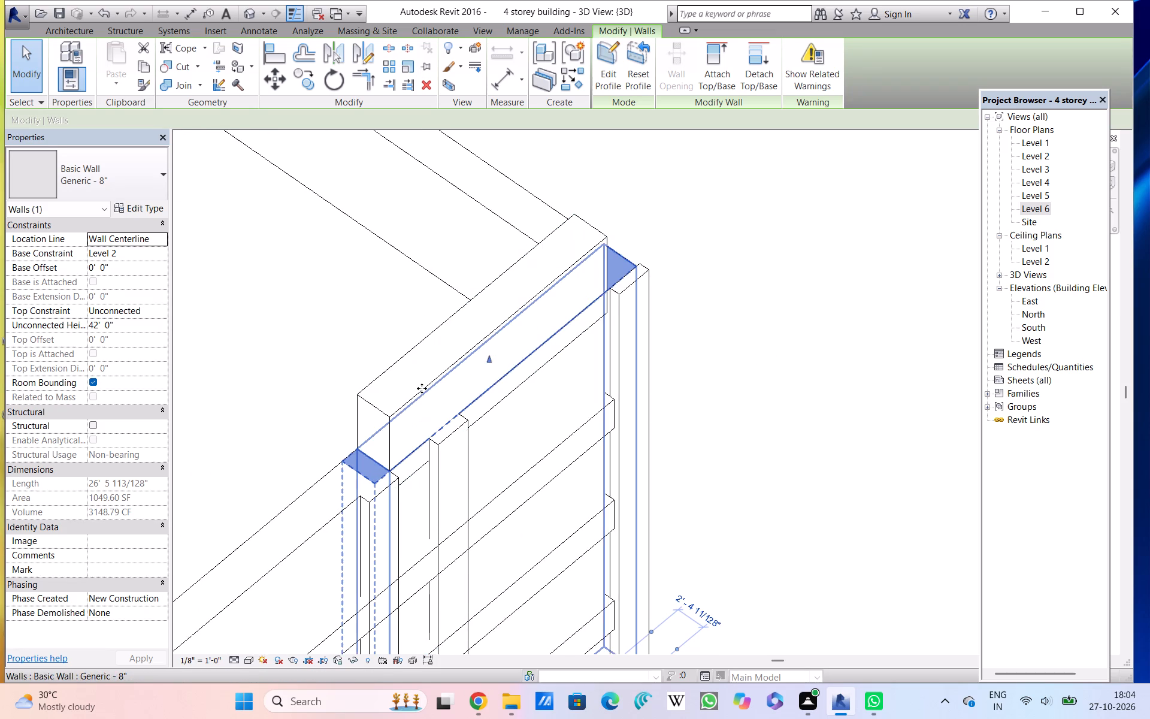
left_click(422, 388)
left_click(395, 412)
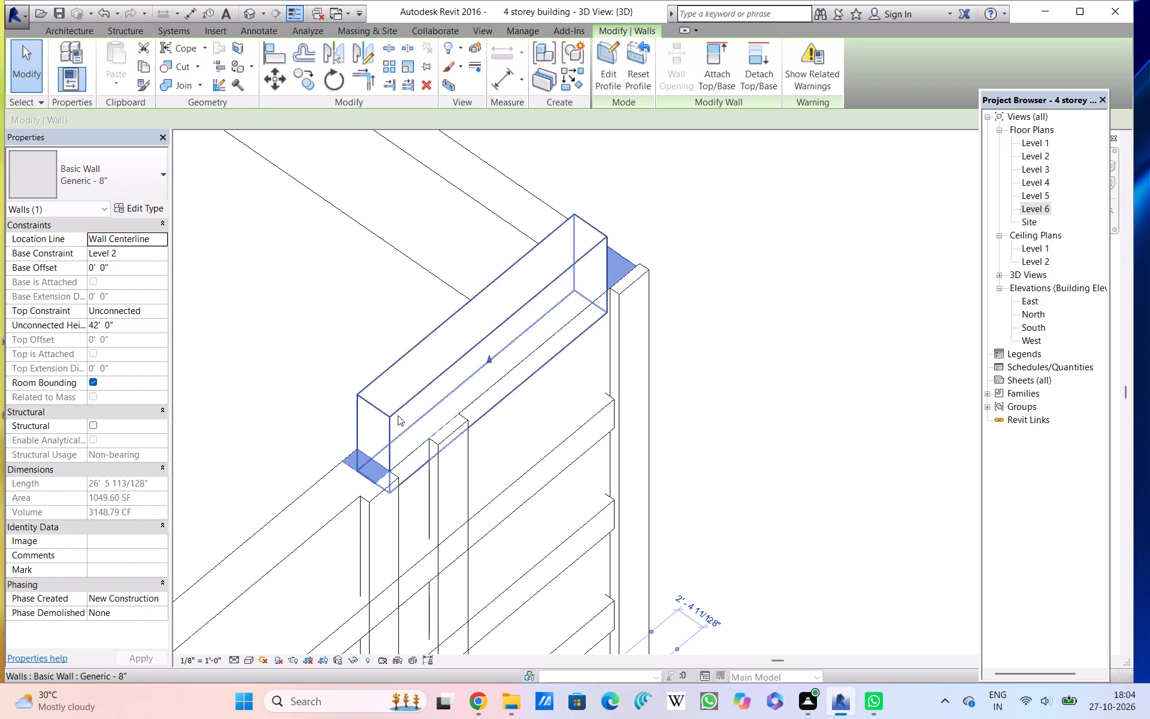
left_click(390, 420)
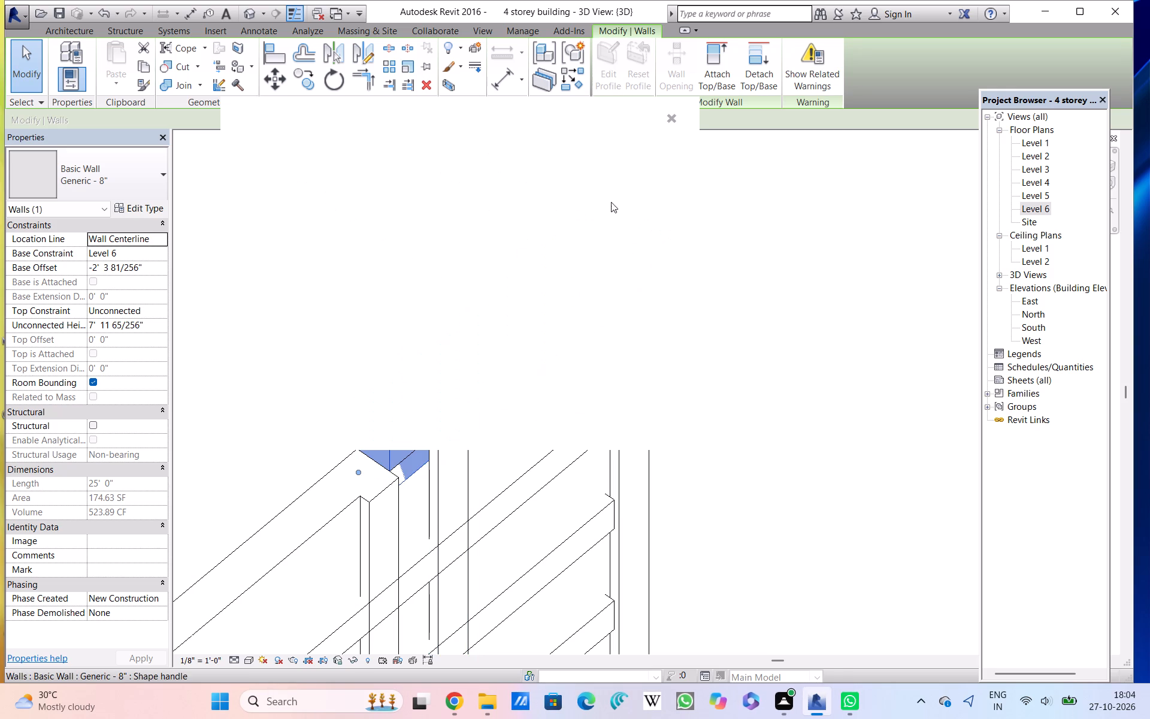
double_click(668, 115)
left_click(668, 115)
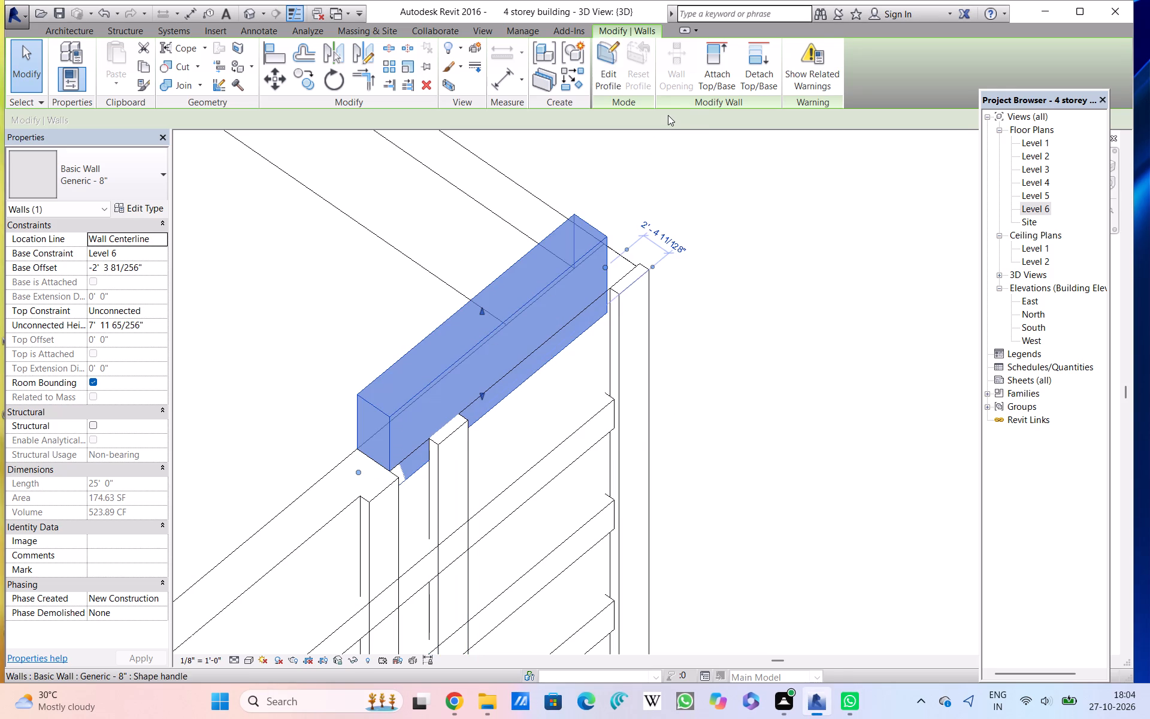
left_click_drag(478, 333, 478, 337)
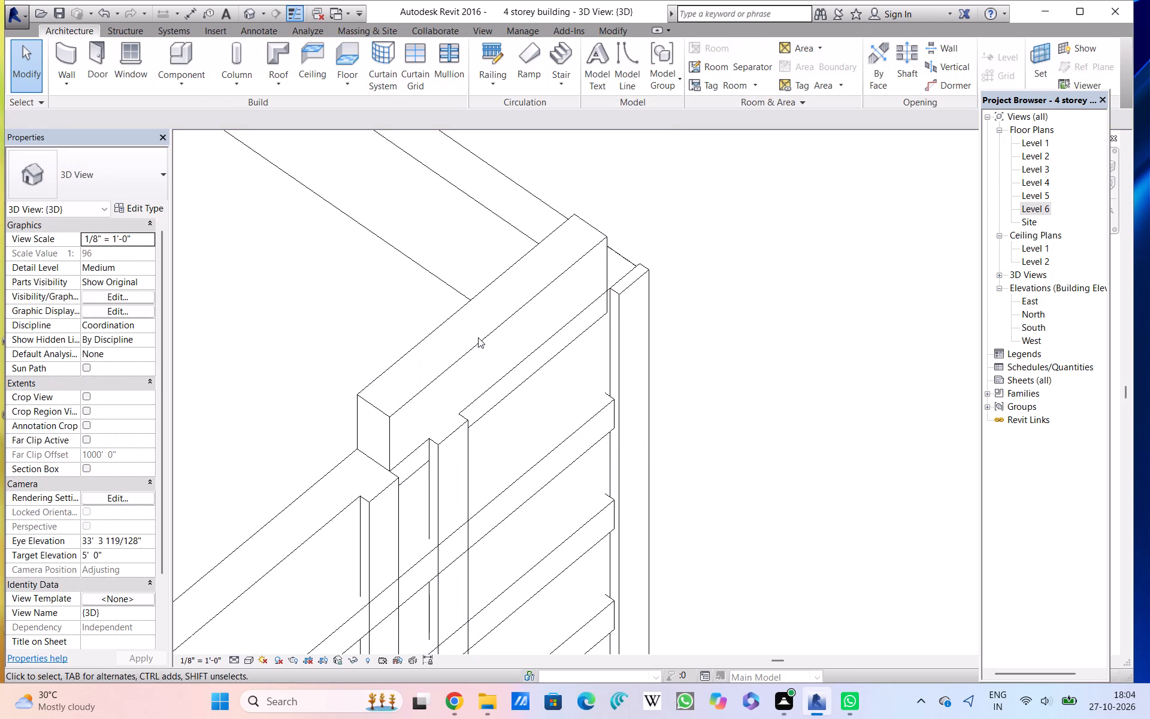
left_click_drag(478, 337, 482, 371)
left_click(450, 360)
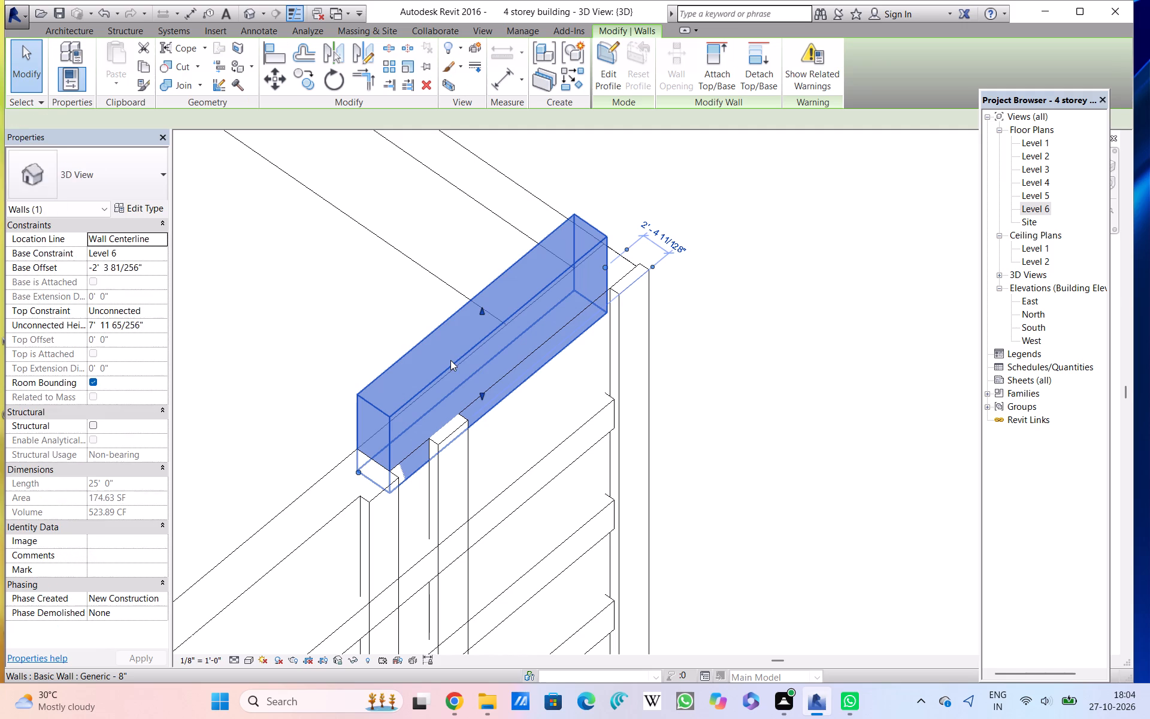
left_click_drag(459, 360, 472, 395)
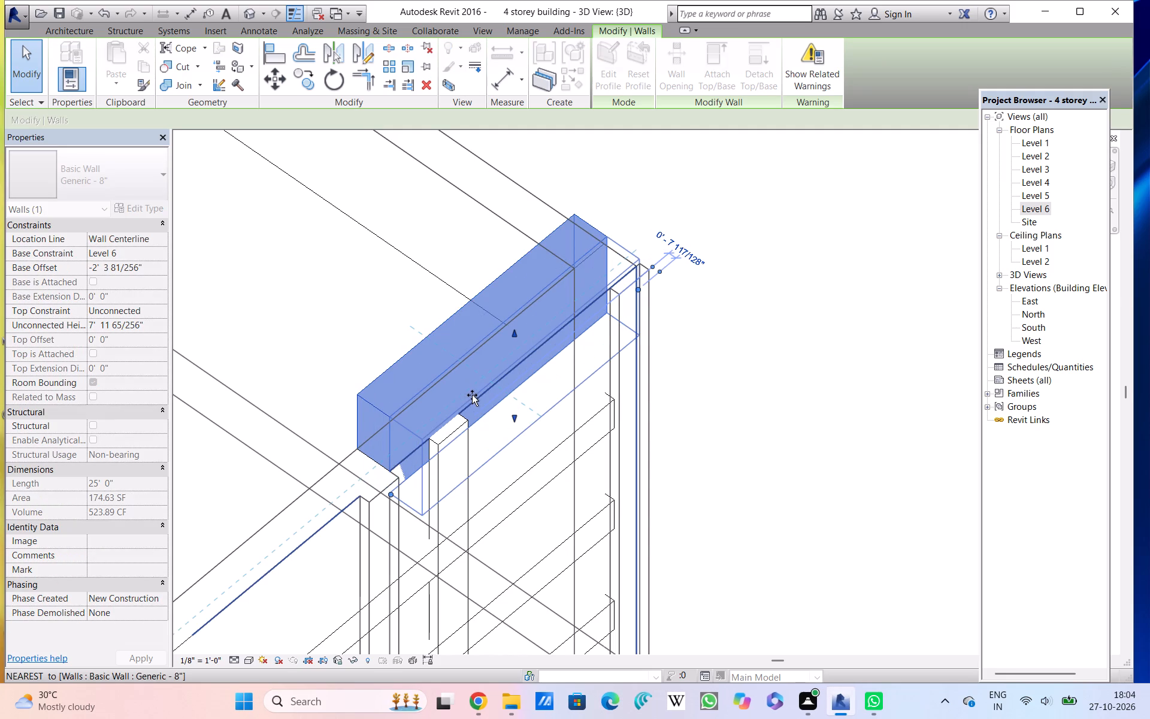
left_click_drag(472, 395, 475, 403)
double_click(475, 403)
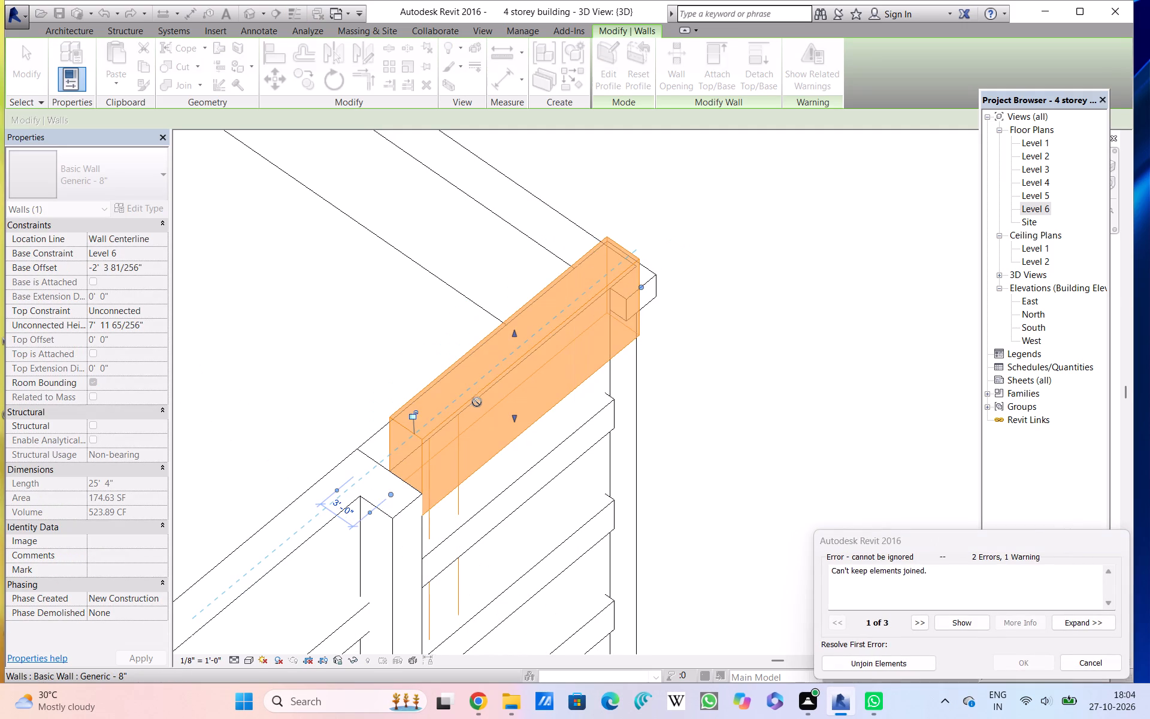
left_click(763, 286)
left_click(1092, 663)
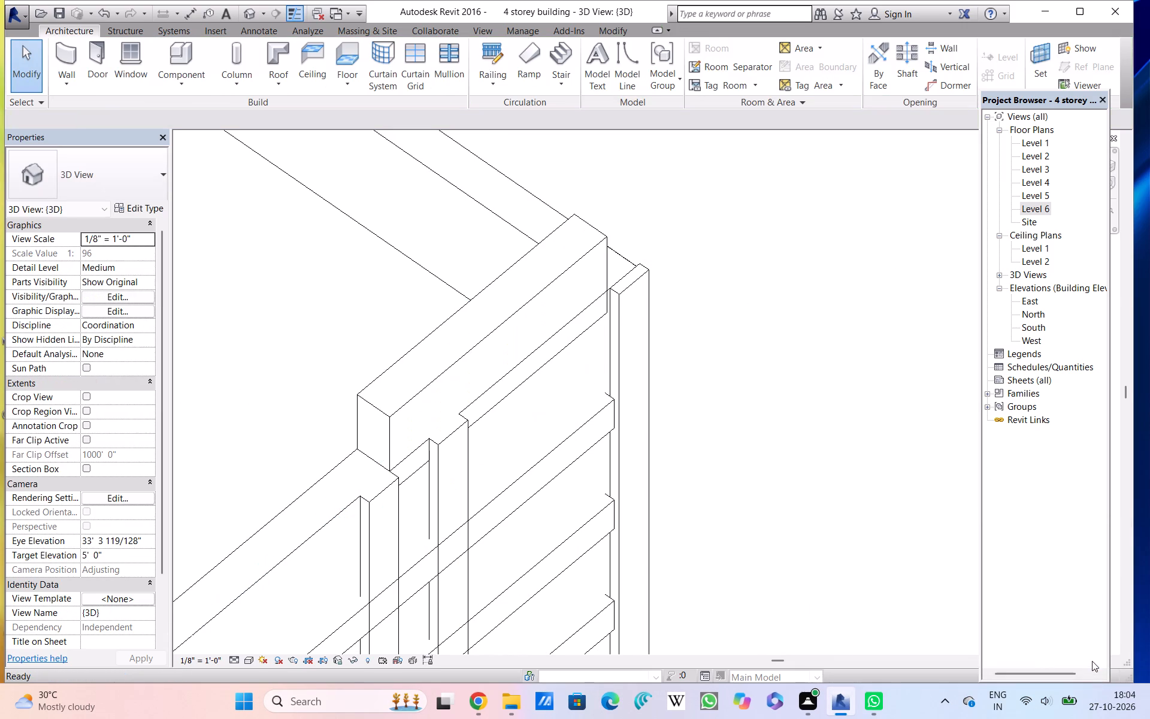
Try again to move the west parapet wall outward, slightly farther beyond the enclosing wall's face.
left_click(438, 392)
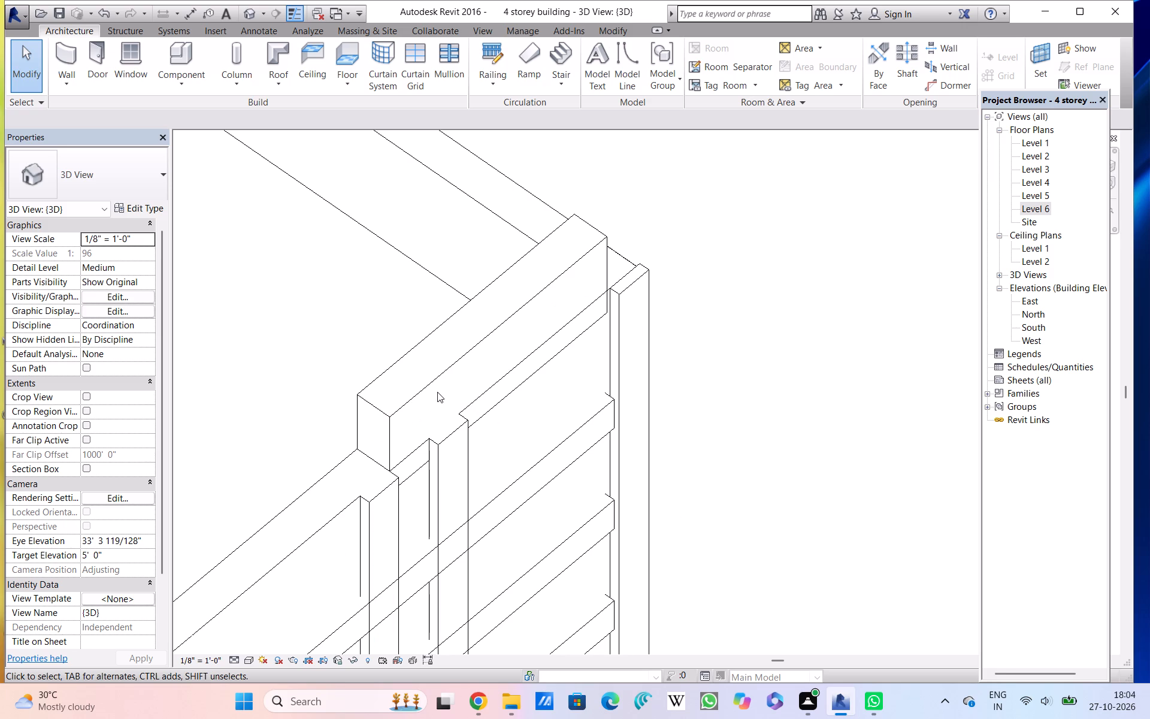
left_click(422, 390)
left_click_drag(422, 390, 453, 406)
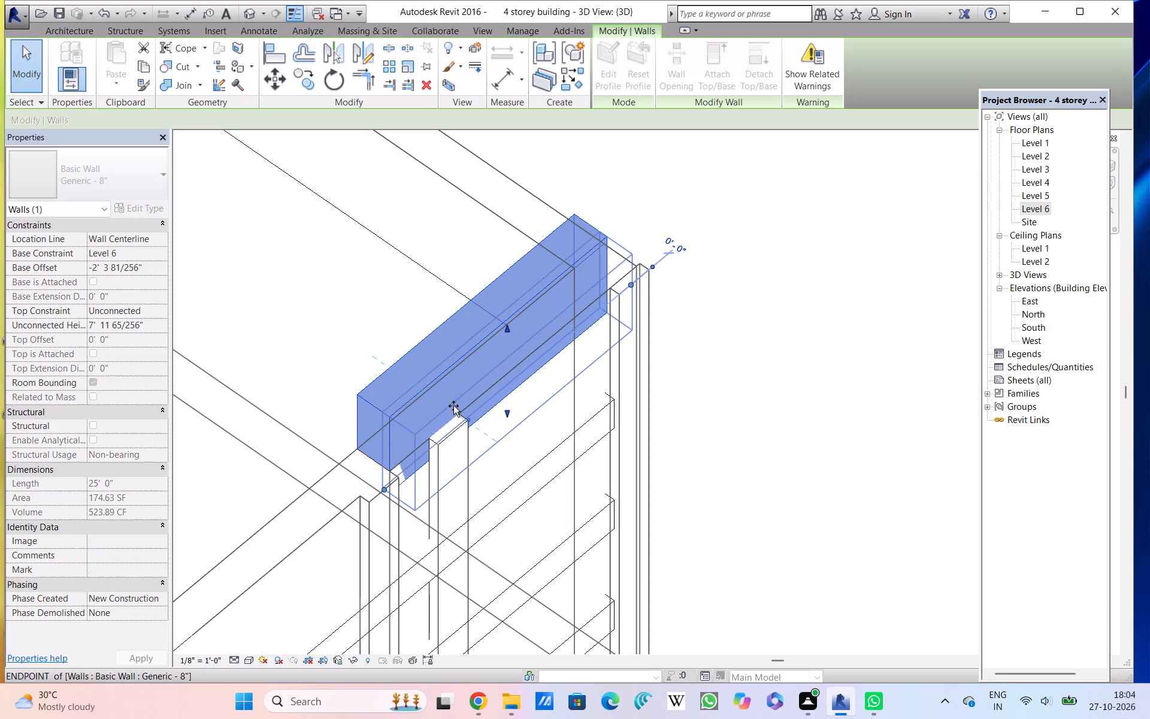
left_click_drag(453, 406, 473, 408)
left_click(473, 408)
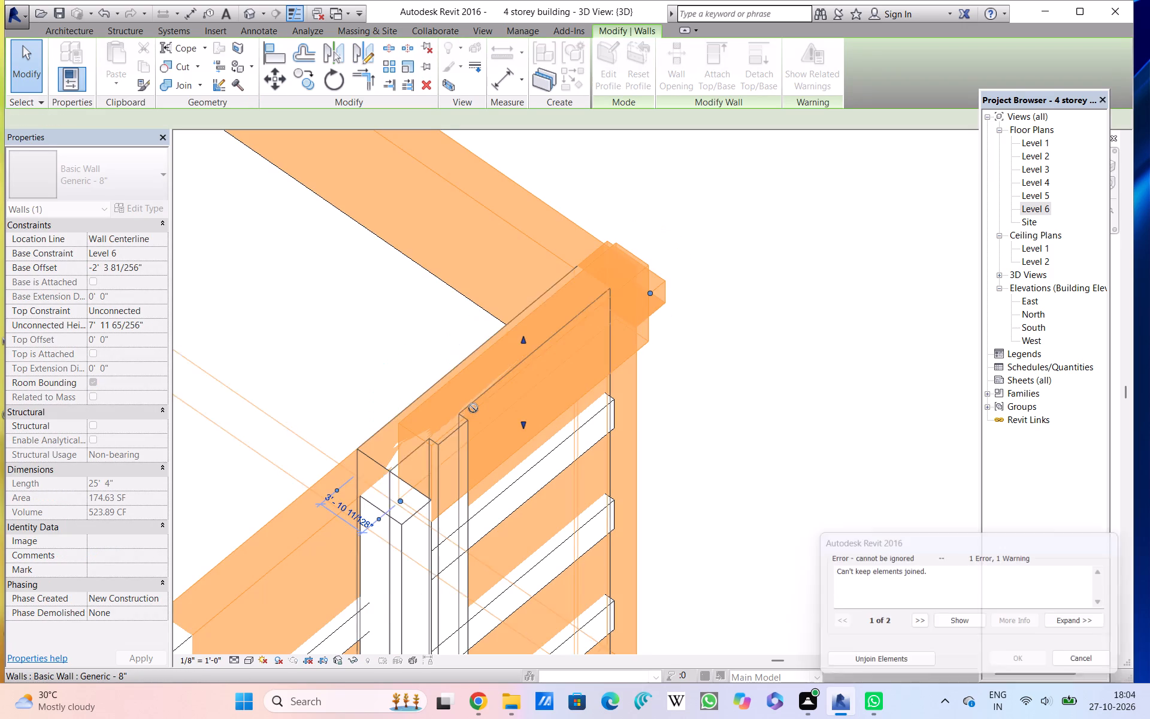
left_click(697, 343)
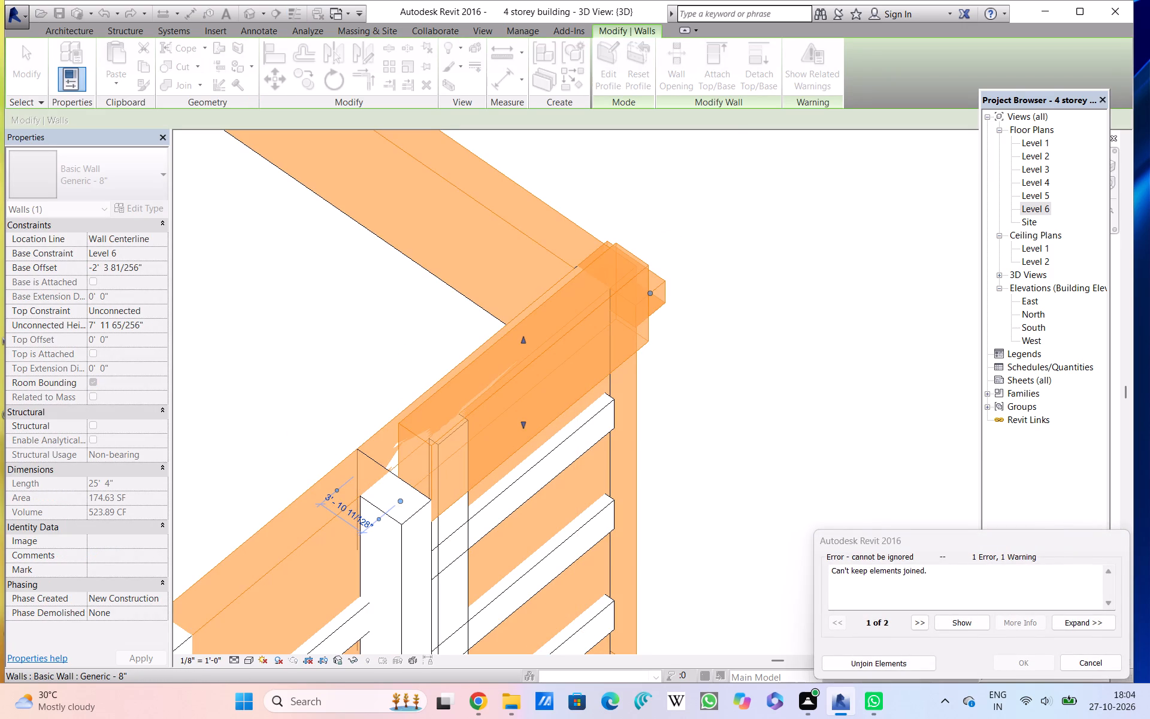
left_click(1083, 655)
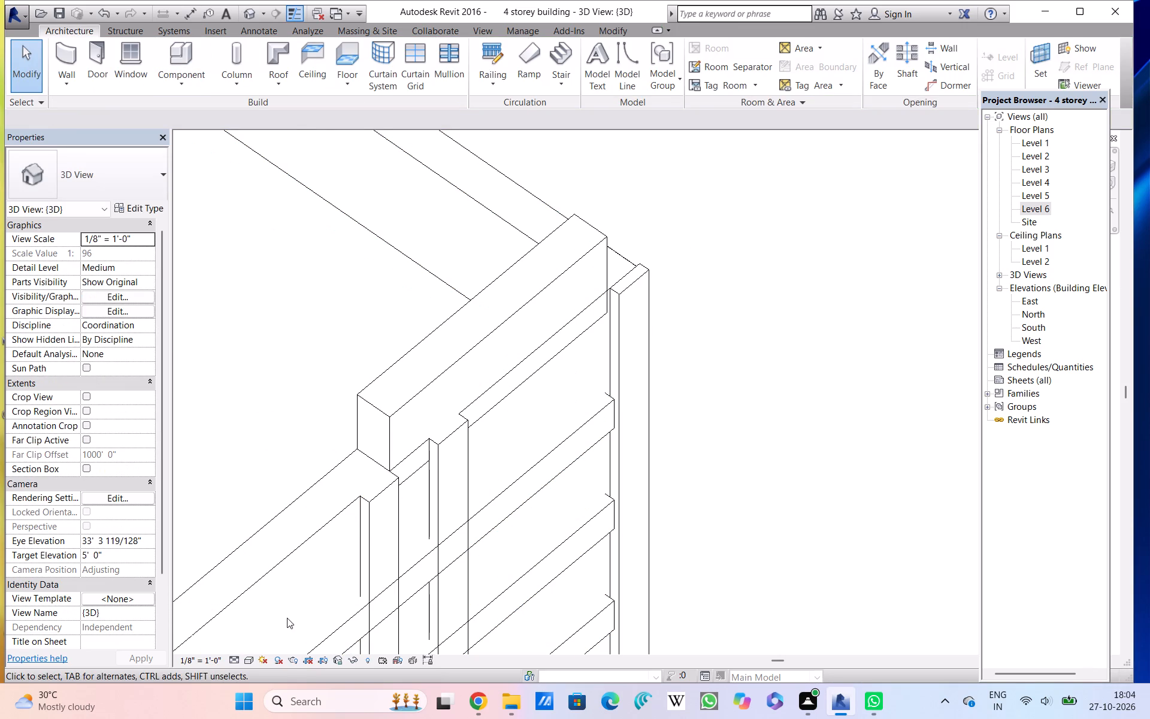
Set the 3D view's visual style to Realistic.
left_click(246, 659)
left_click(260, 624)
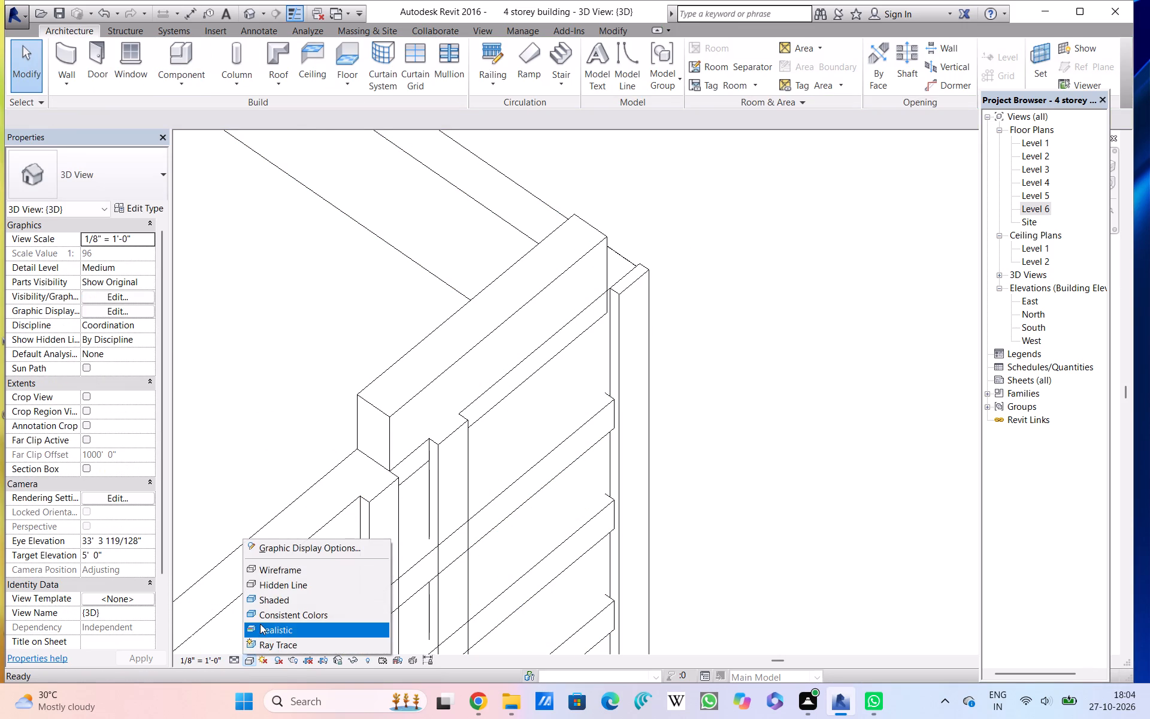
scroll(700, 356, "down", 4)
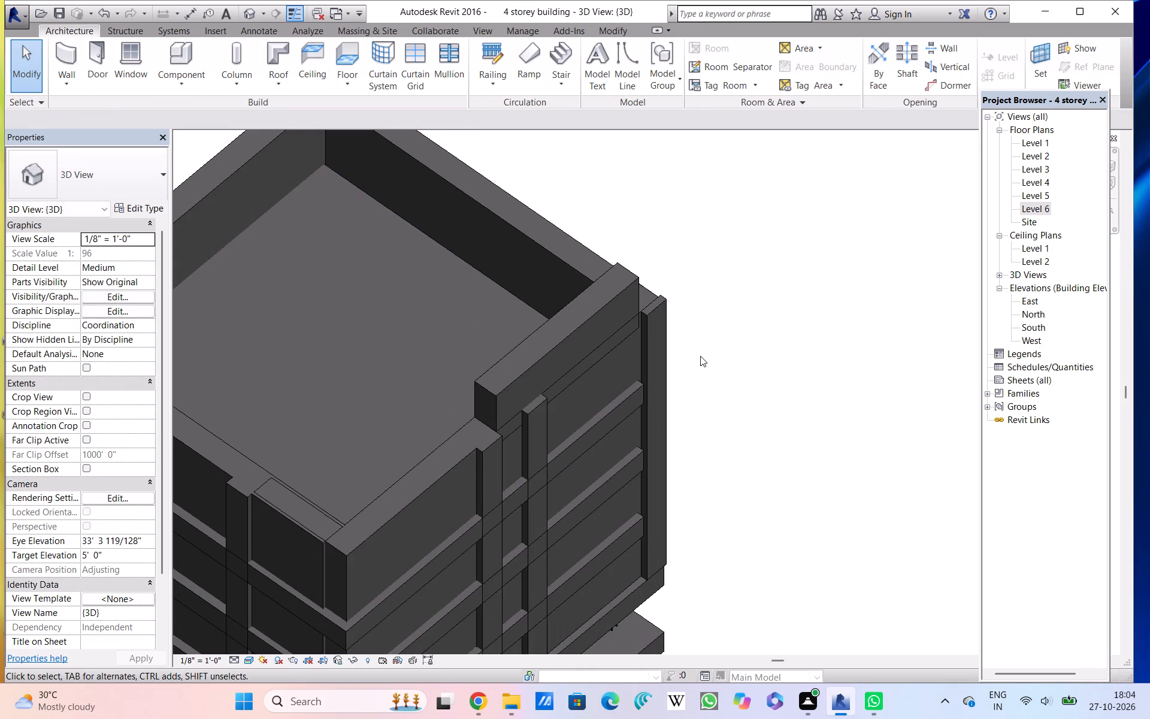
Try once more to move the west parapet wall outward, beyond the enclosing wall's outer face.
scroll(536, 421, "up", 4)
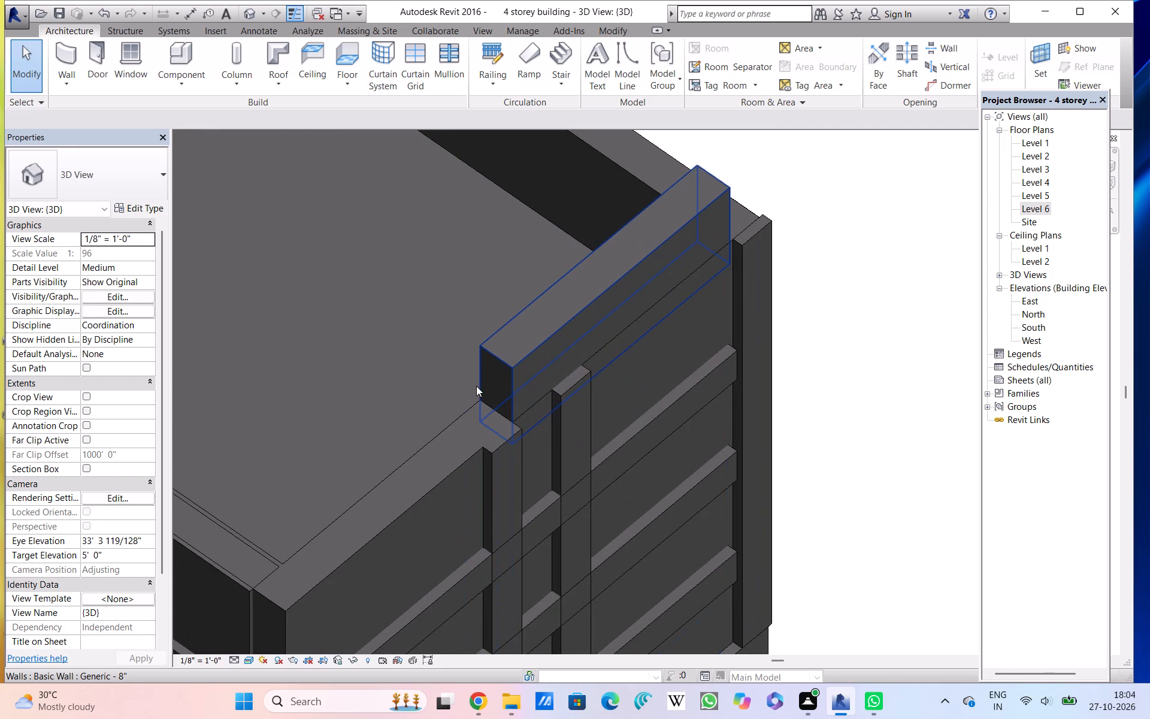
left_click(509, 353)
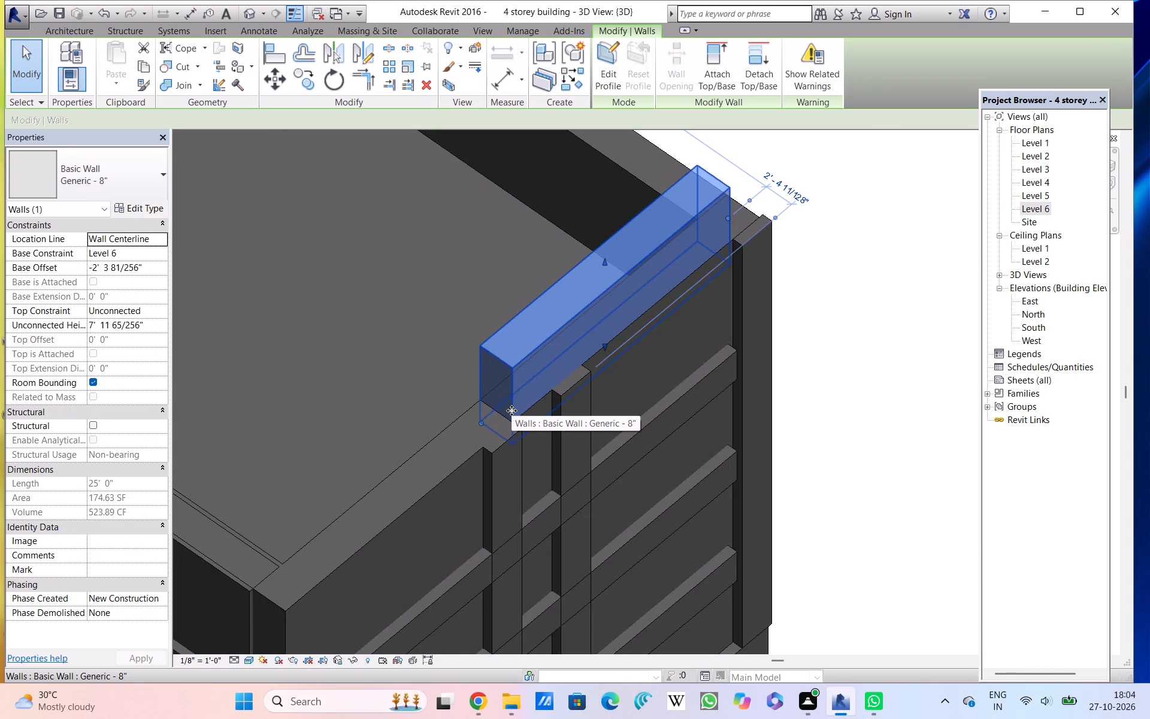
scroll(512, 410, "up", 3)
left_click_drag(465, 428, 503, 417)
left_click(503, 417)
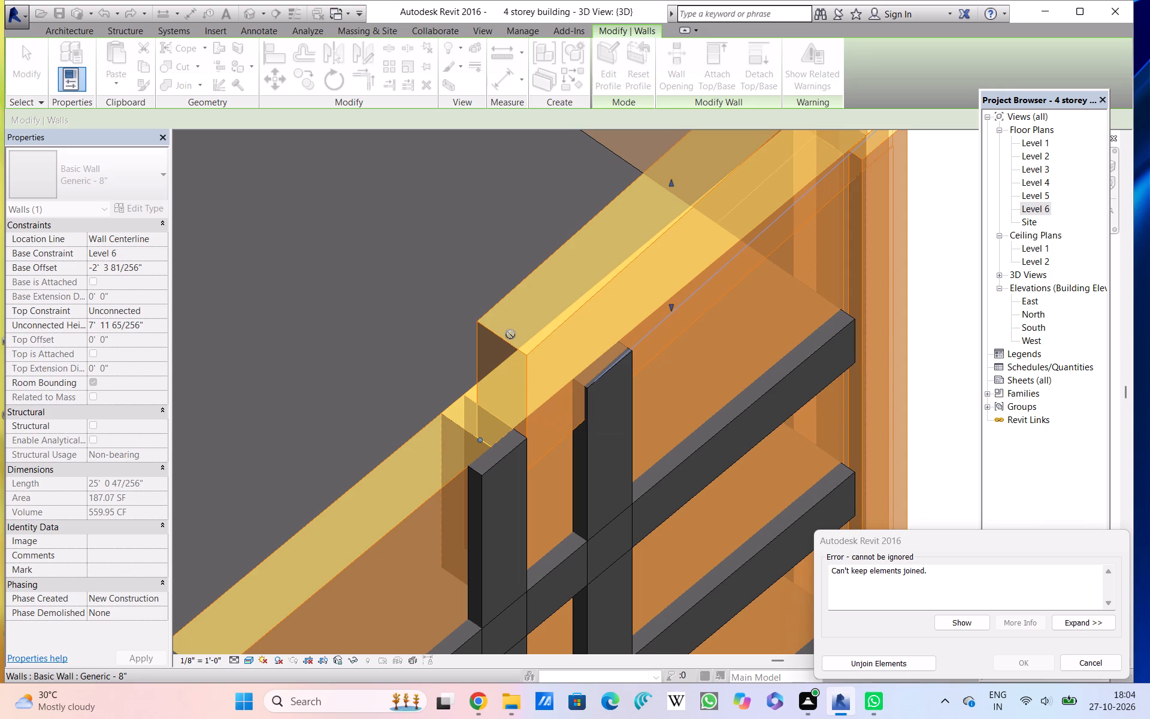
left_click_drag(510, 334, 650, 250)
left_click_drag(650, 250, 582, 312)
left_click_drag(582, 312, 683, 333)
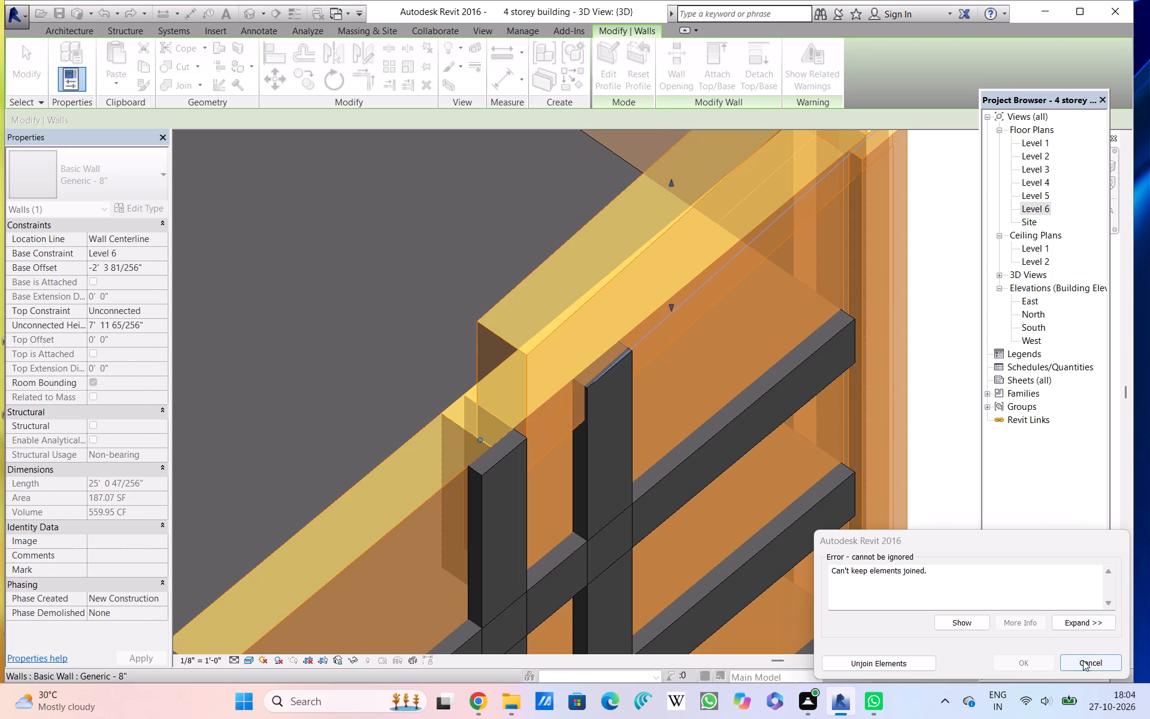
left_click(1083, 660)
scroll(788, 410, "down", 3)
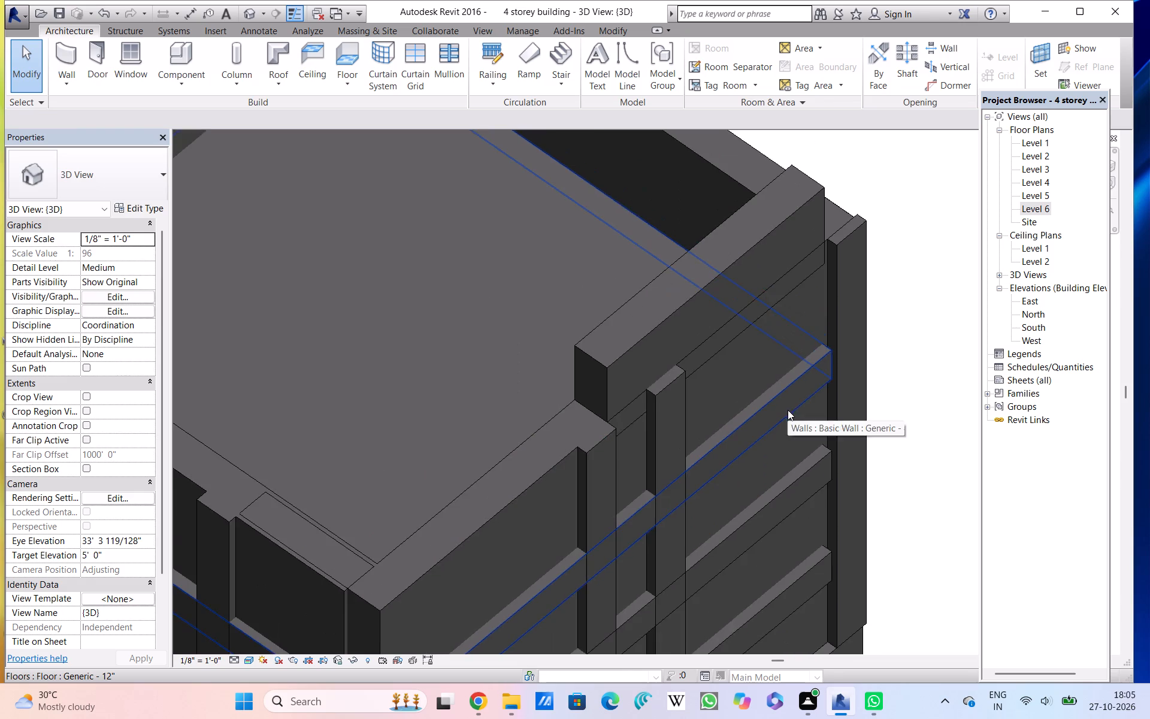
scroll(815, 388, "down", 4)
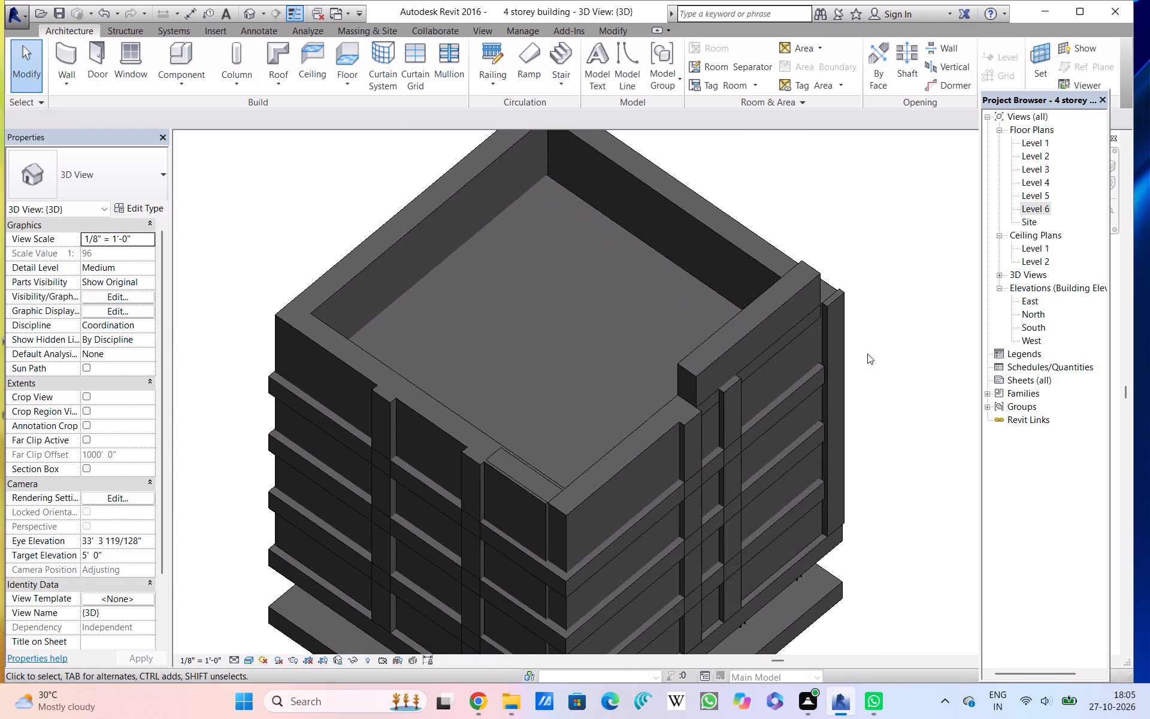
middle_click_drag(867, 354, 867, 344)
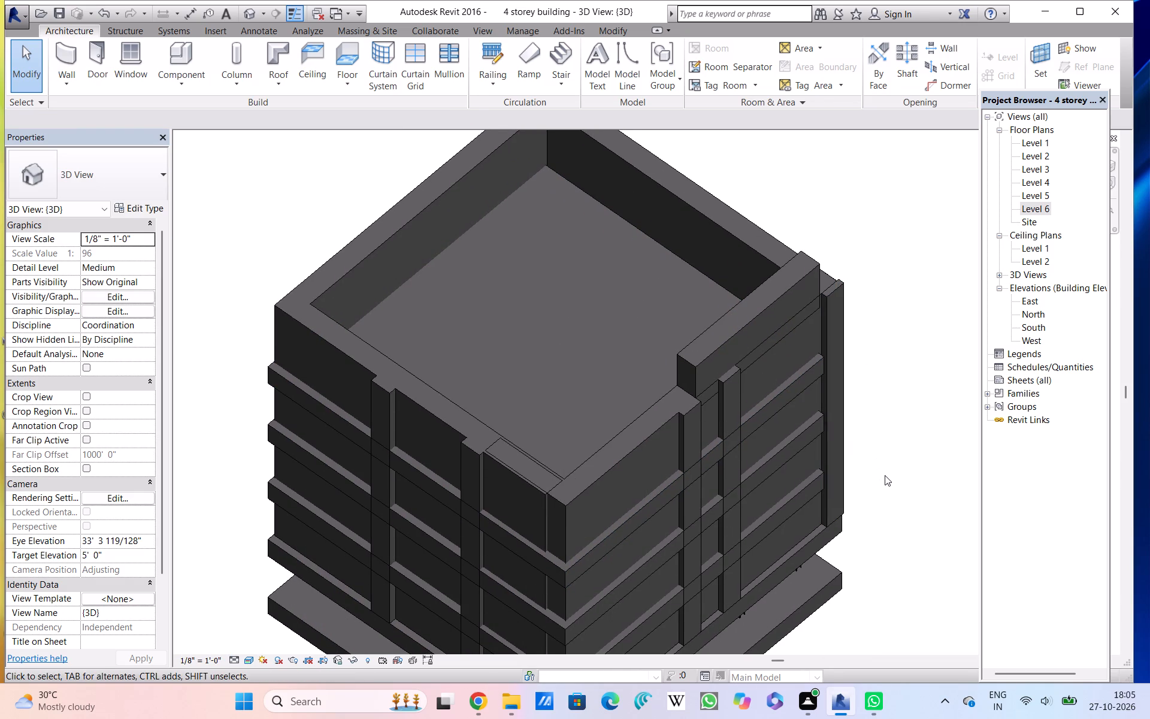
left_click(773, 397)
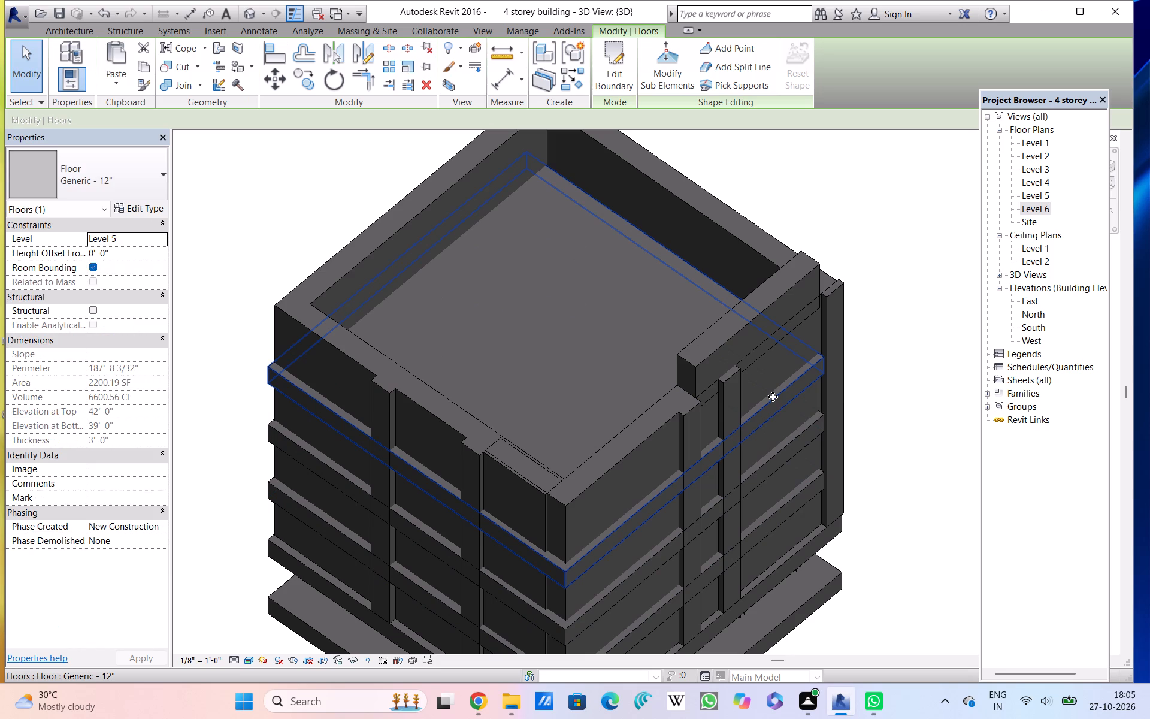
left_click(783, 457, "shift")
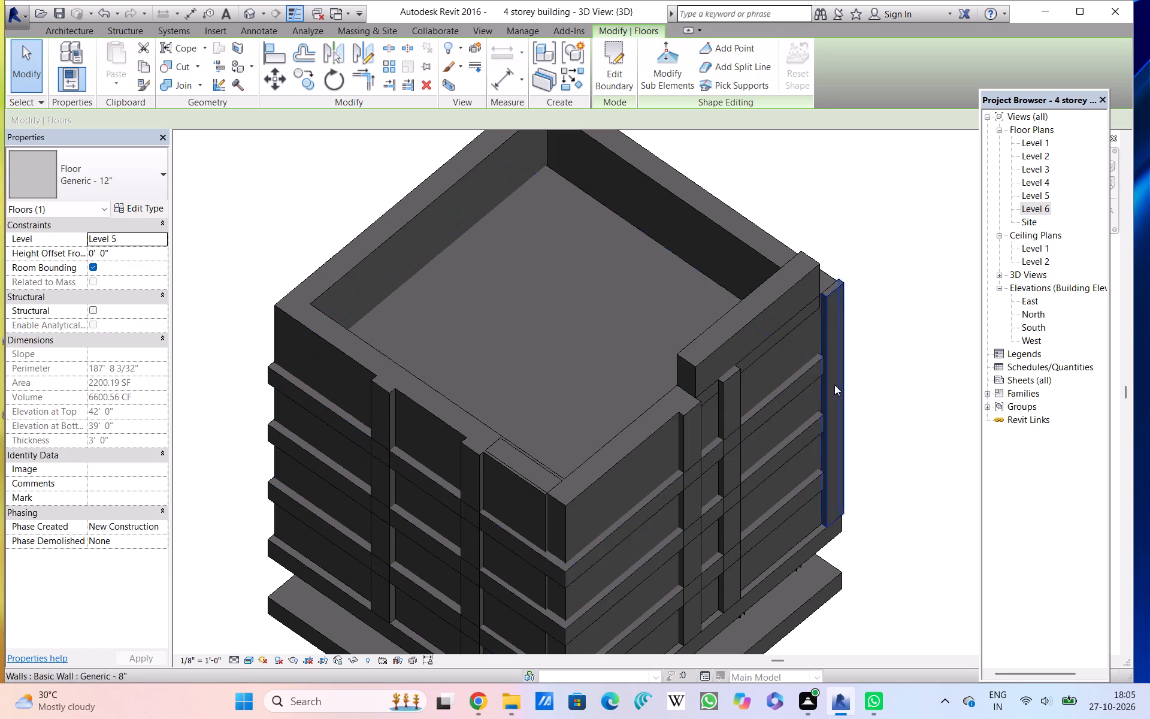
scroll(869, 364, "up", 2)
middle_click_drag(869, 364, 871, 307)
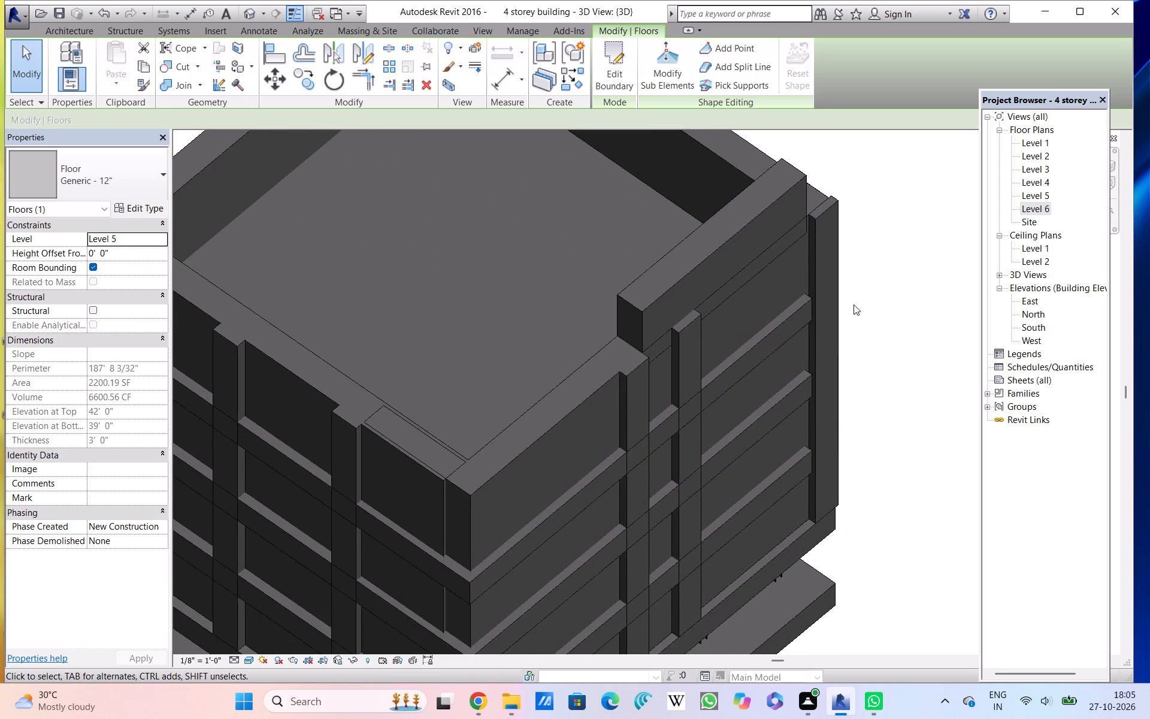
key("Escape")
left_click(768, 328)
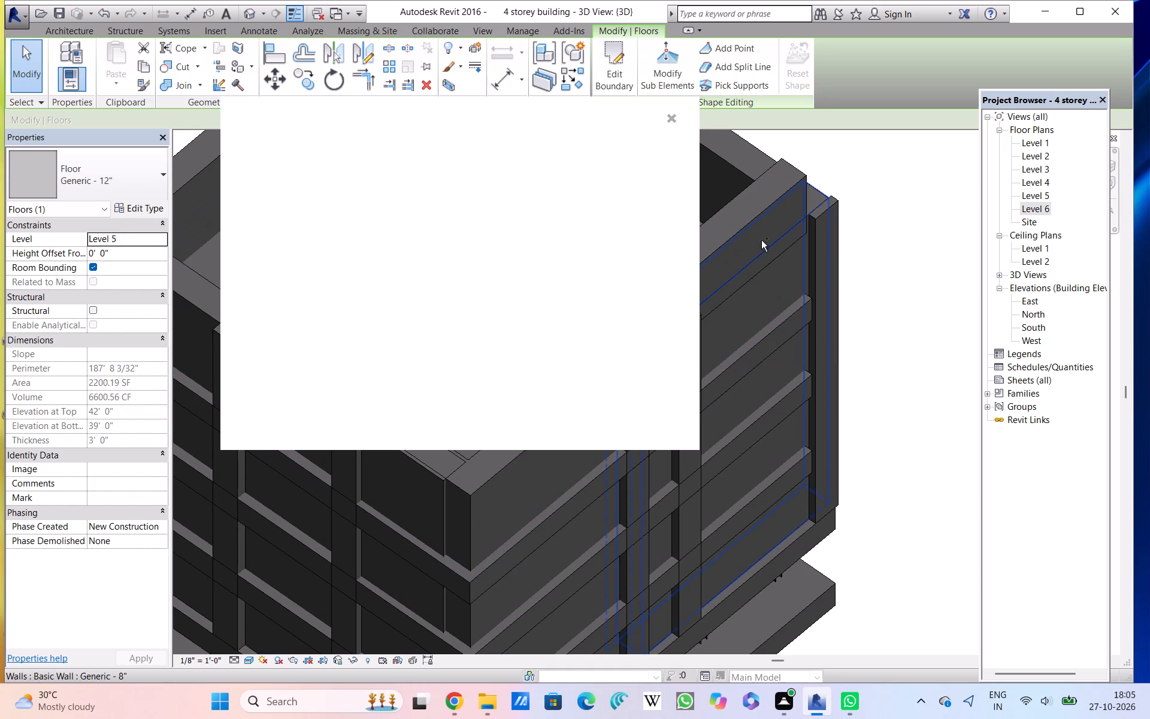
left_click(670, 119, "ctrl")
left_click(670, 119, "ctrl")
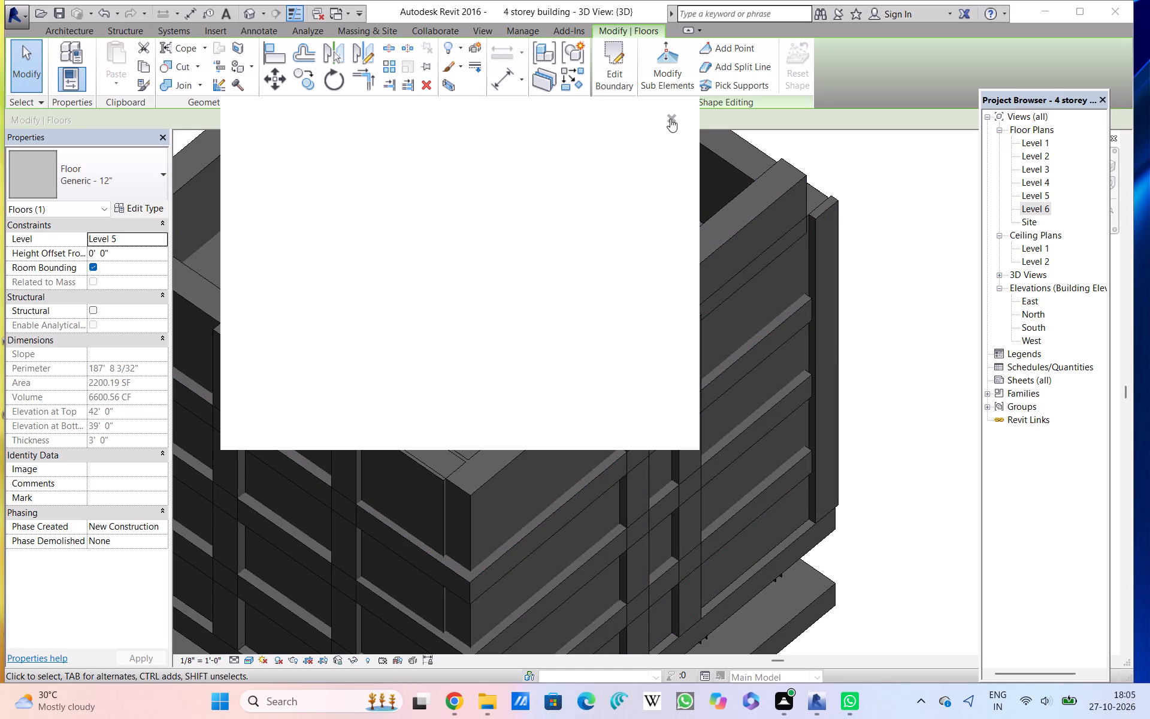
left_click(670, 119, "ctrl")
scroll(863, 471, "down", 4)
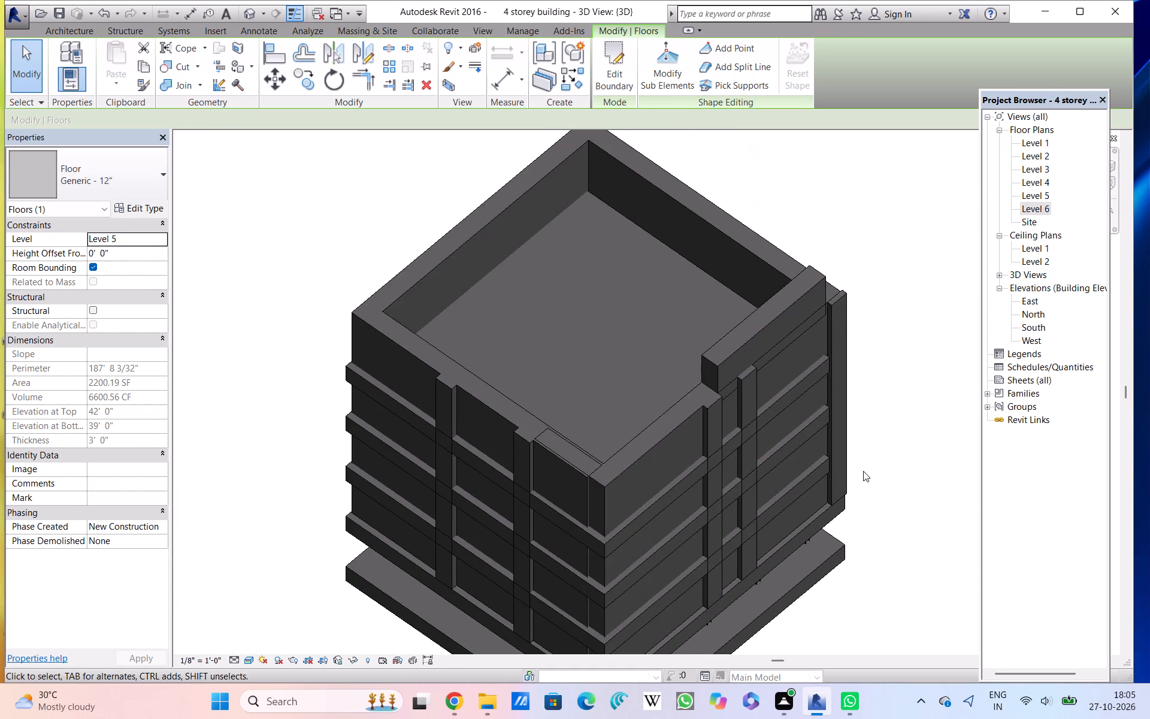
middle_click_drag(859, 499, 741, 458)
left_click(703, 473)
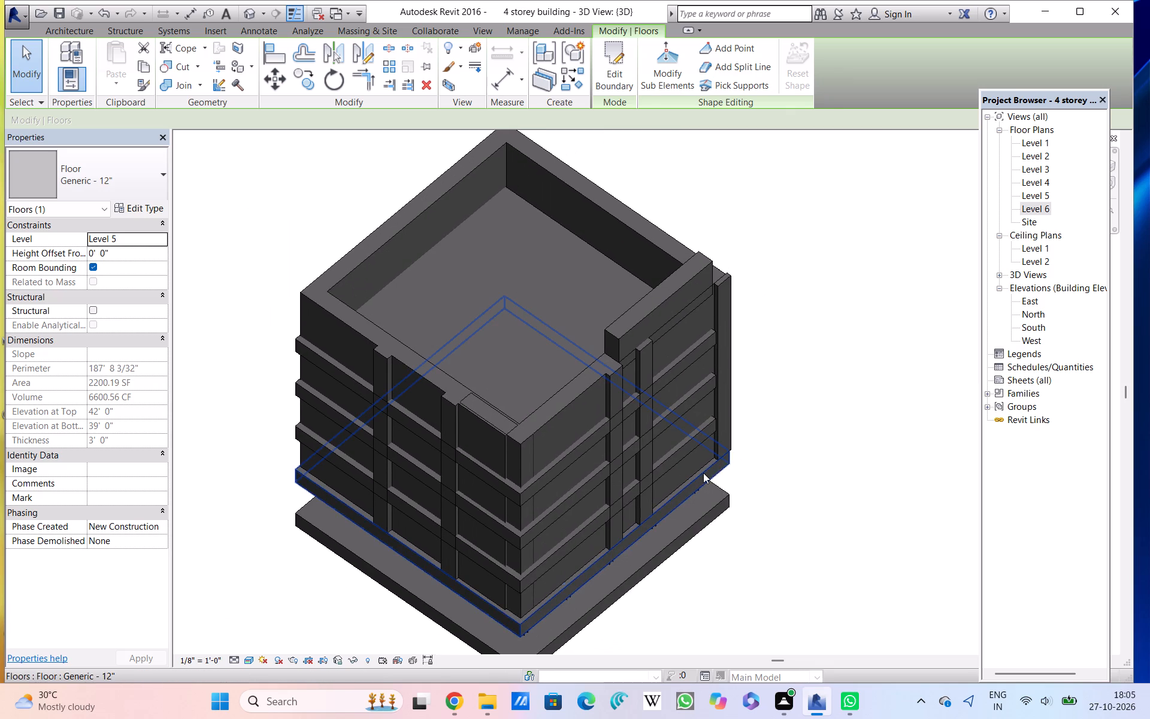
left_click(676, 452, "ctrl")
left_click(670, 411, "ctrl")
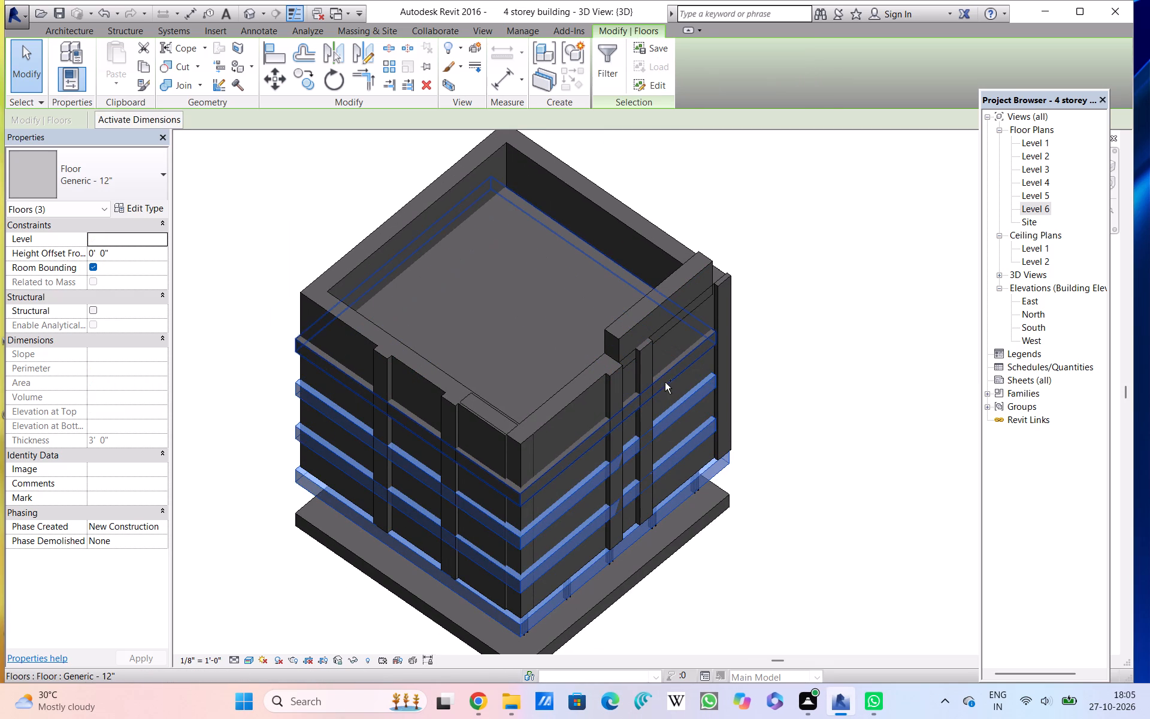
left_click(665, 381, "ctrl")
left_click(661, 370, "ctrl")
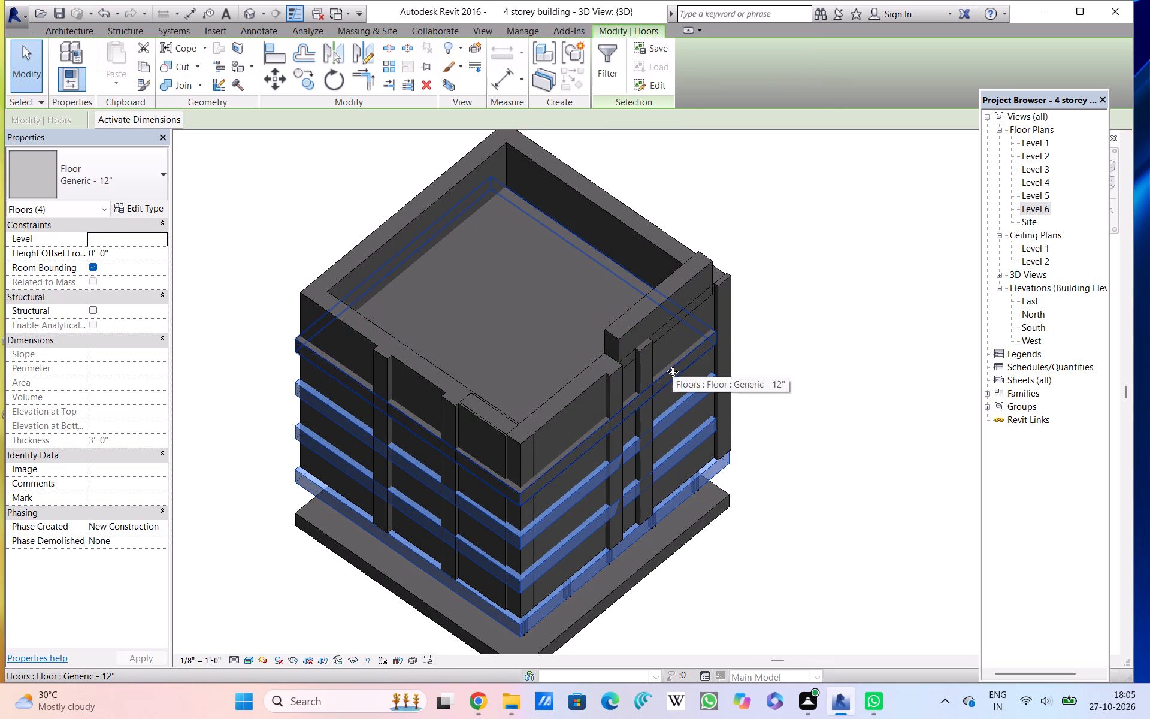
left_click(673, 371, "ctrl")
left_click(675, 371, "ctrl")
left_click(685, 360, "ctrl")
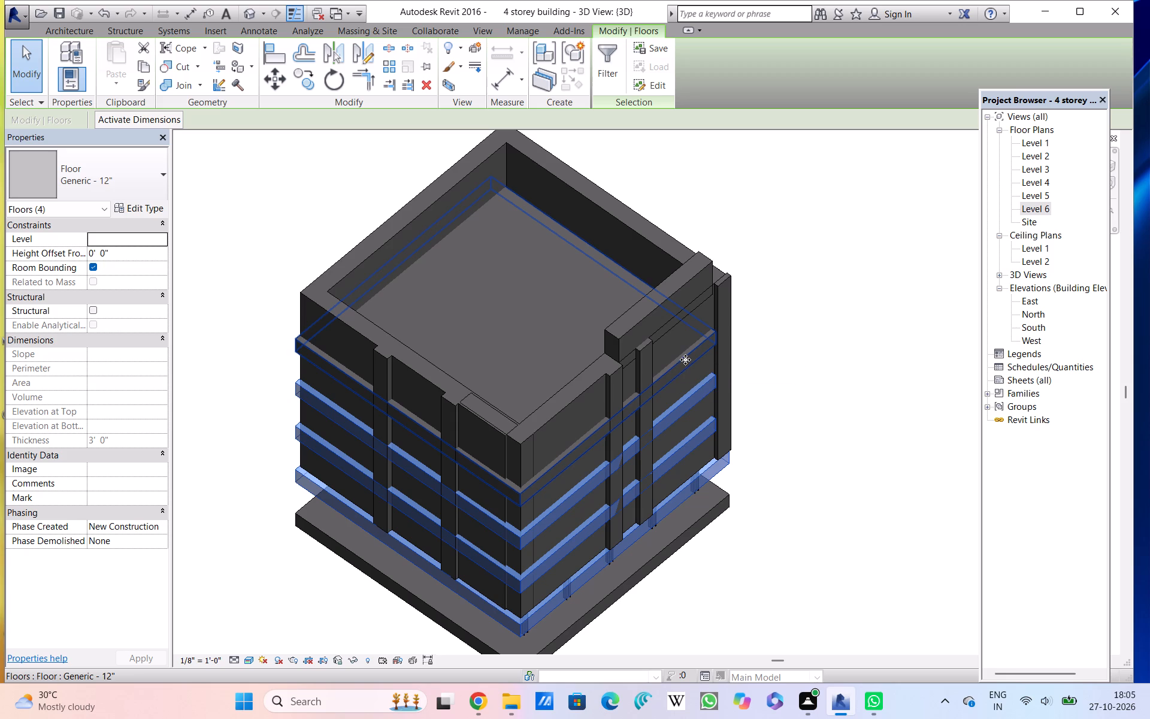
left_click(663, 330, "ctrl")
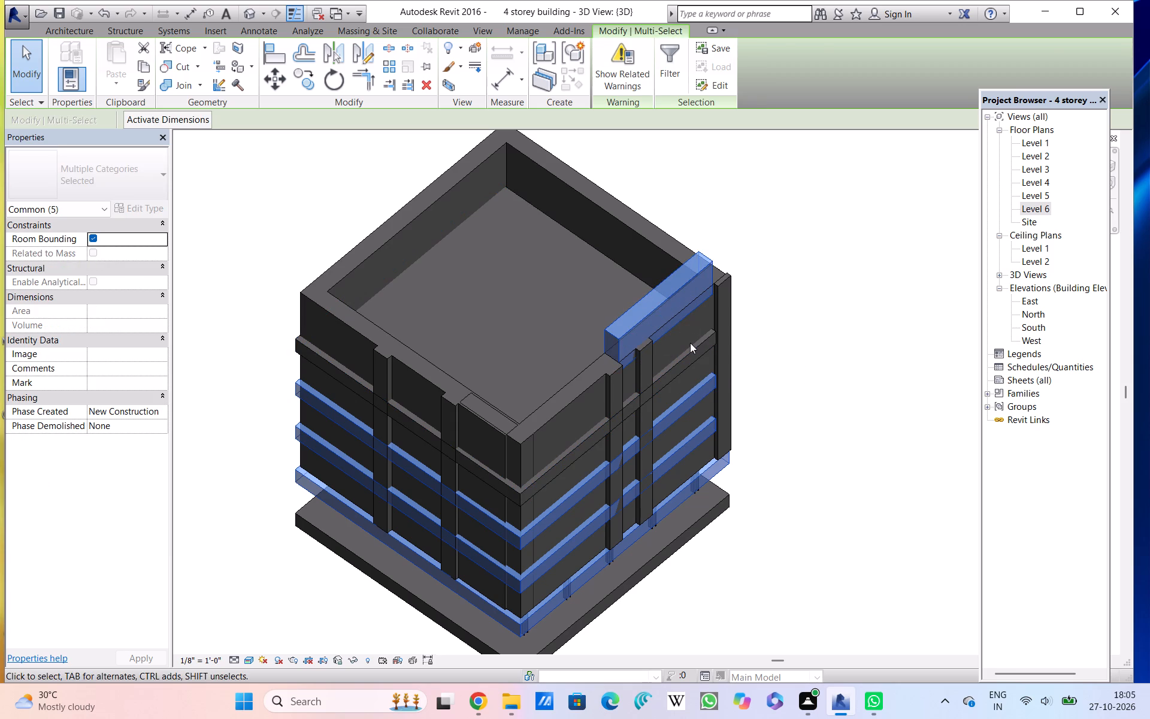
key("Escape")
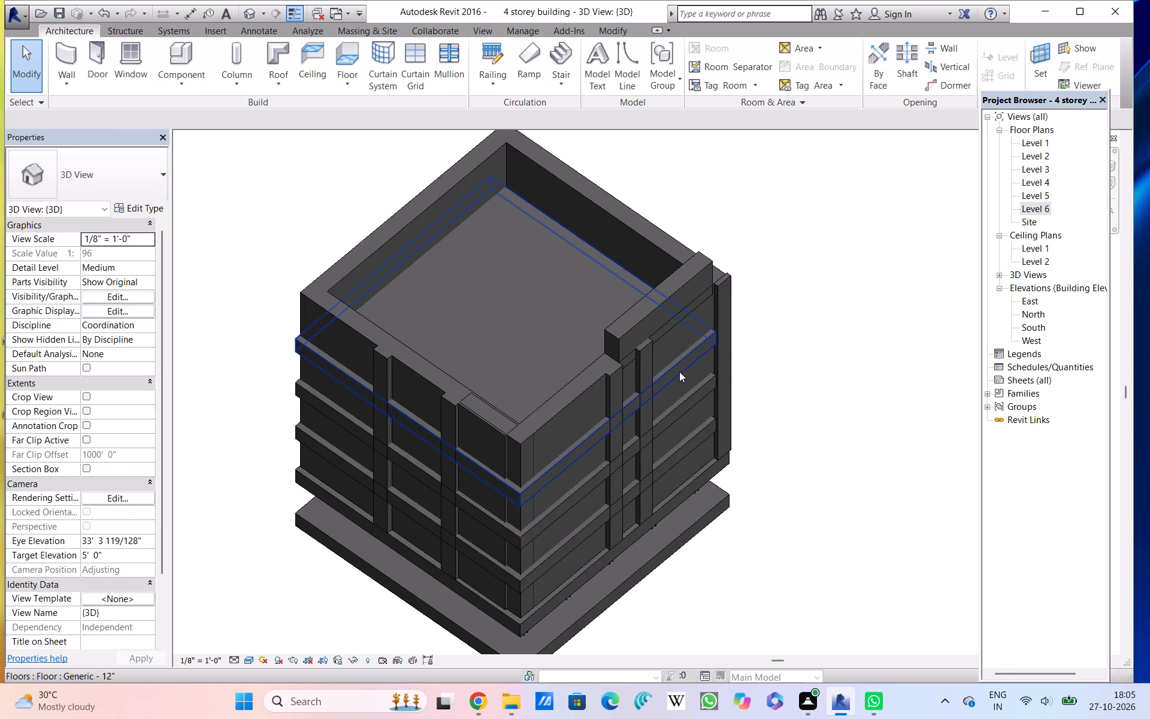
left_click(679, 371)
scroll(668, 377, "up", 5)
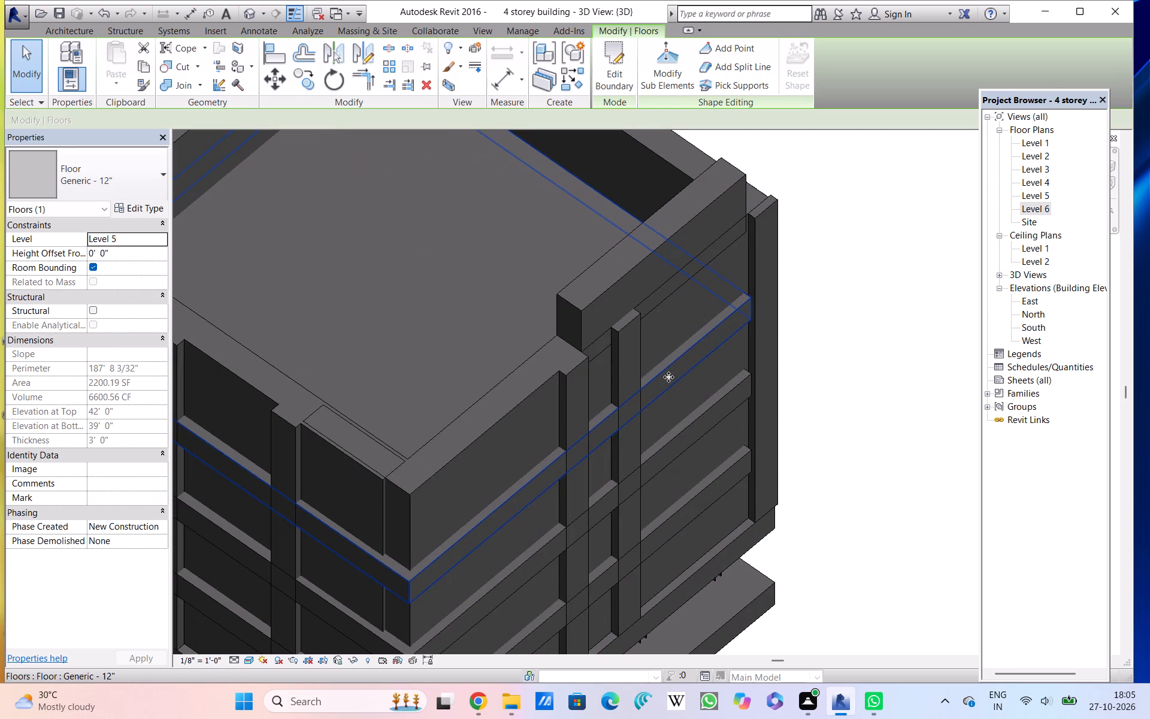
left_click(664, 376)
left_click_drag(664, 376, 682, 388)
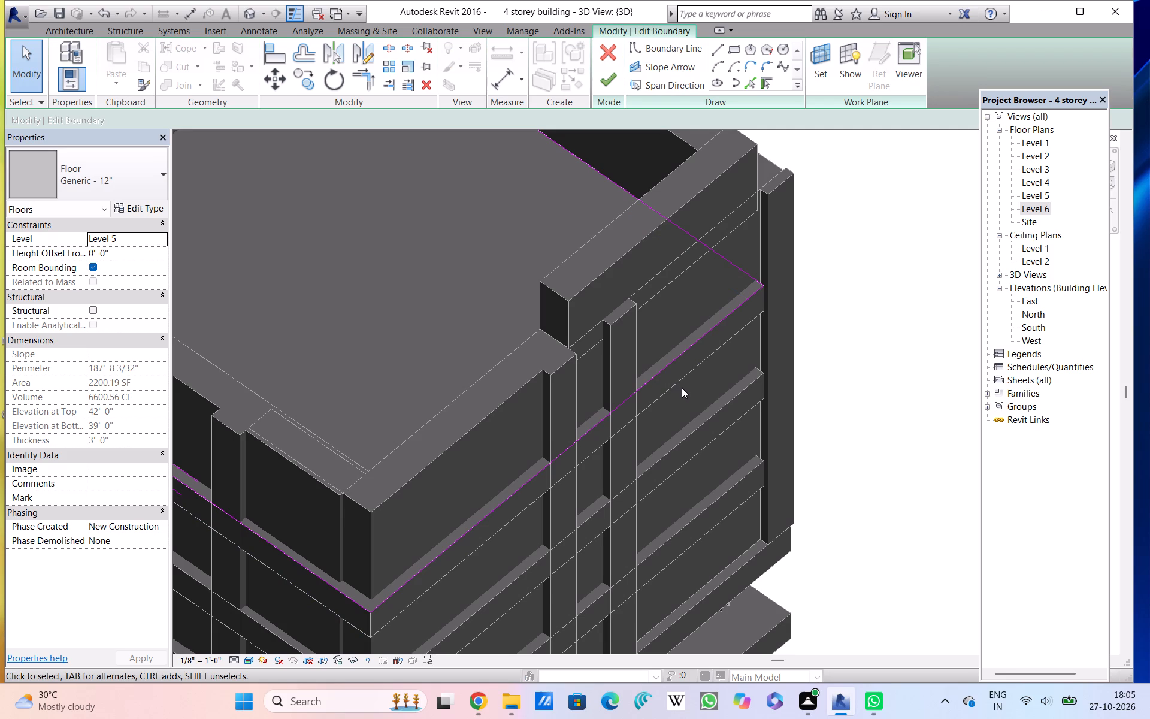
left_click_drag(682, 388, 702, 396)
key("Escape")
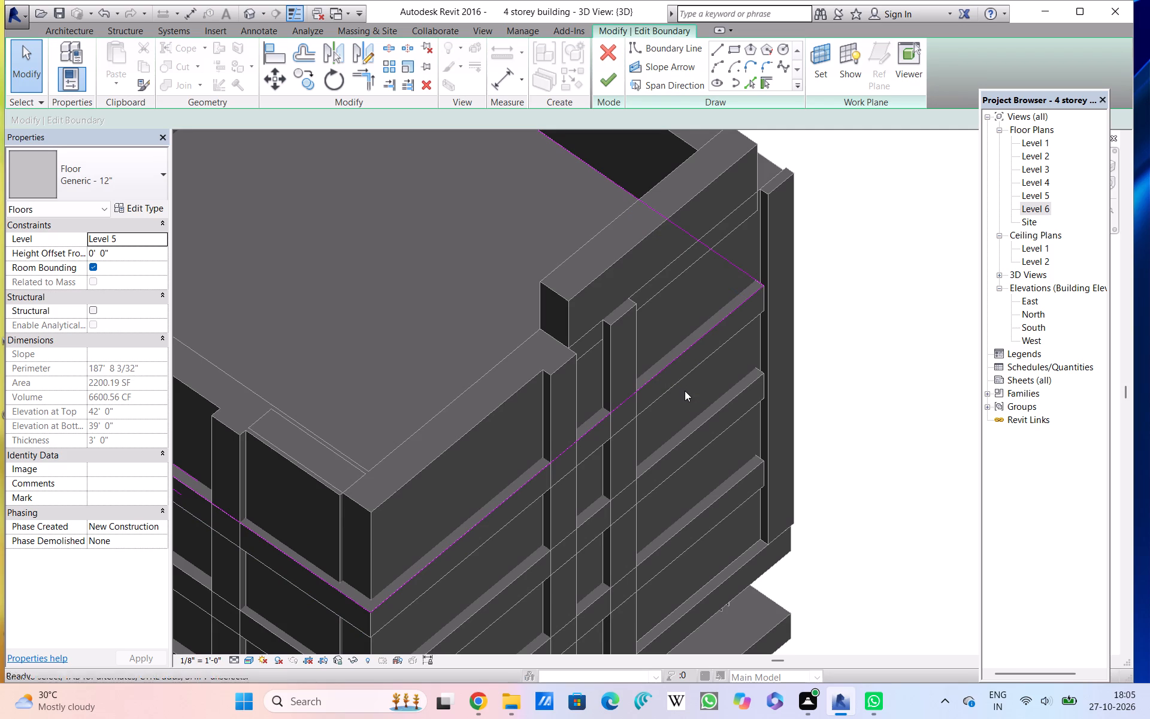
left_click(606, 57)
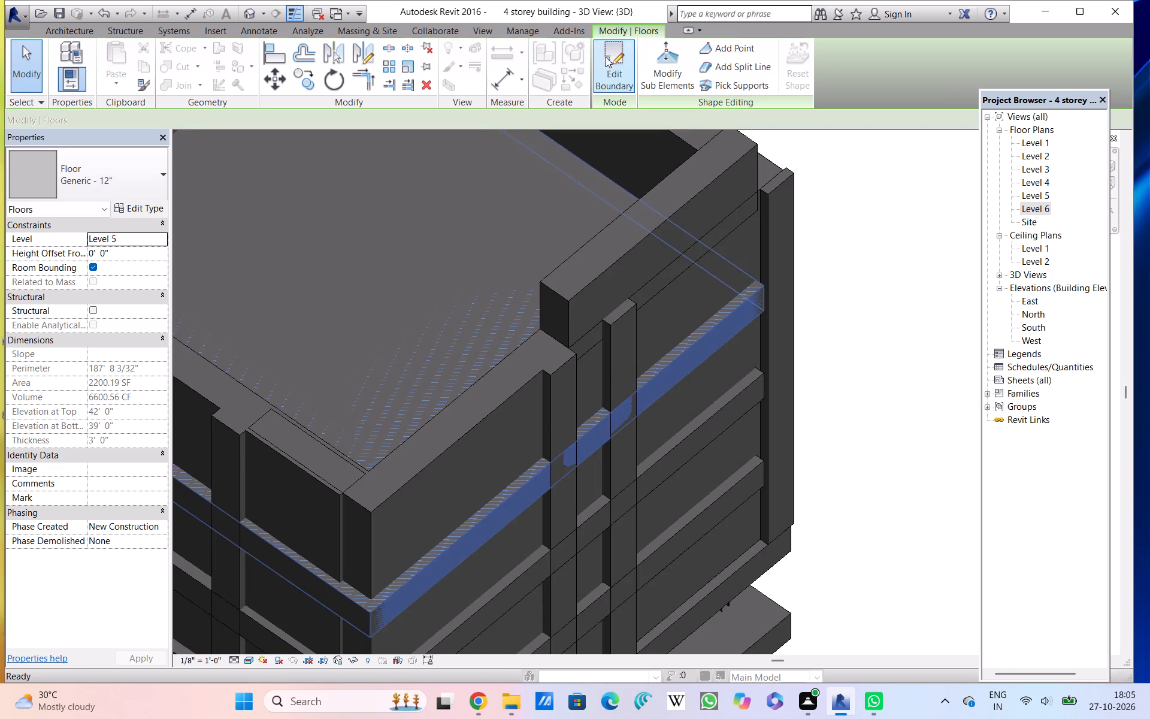
Move the Level 5 floor slab outward on the west parapet's side so its edge projects past the fin walls.
left_click_drag(659, 368, 671, 376)
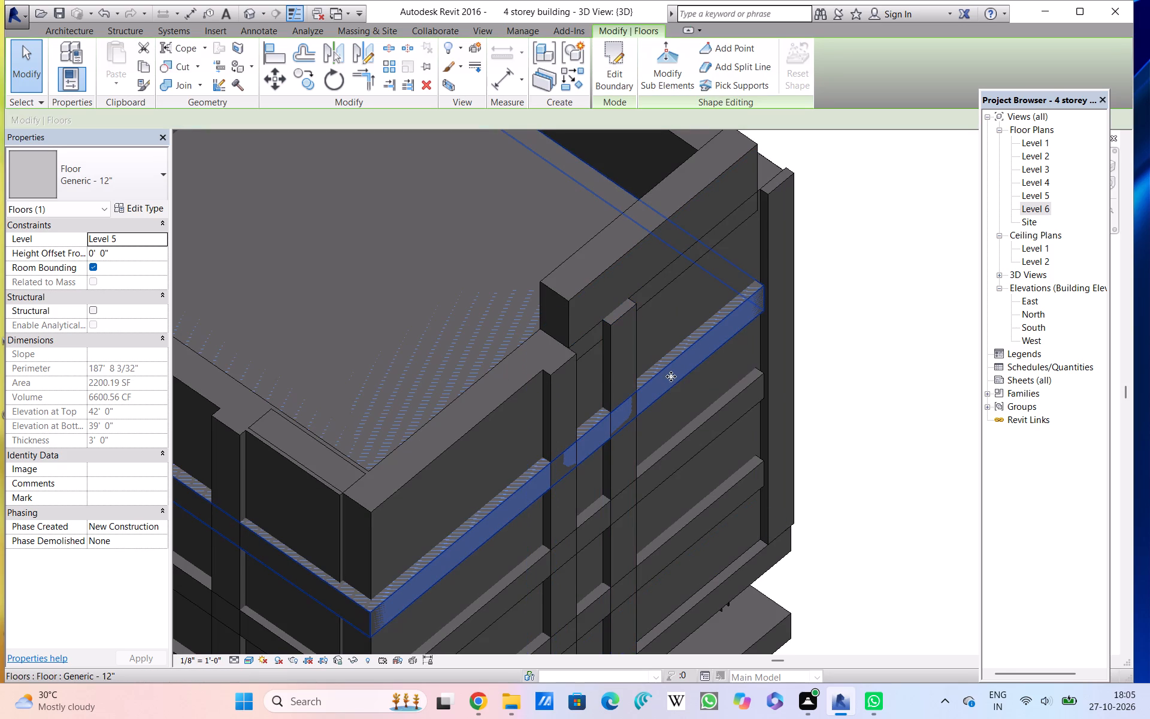
left_click_drag(671, 376, 679, 380)
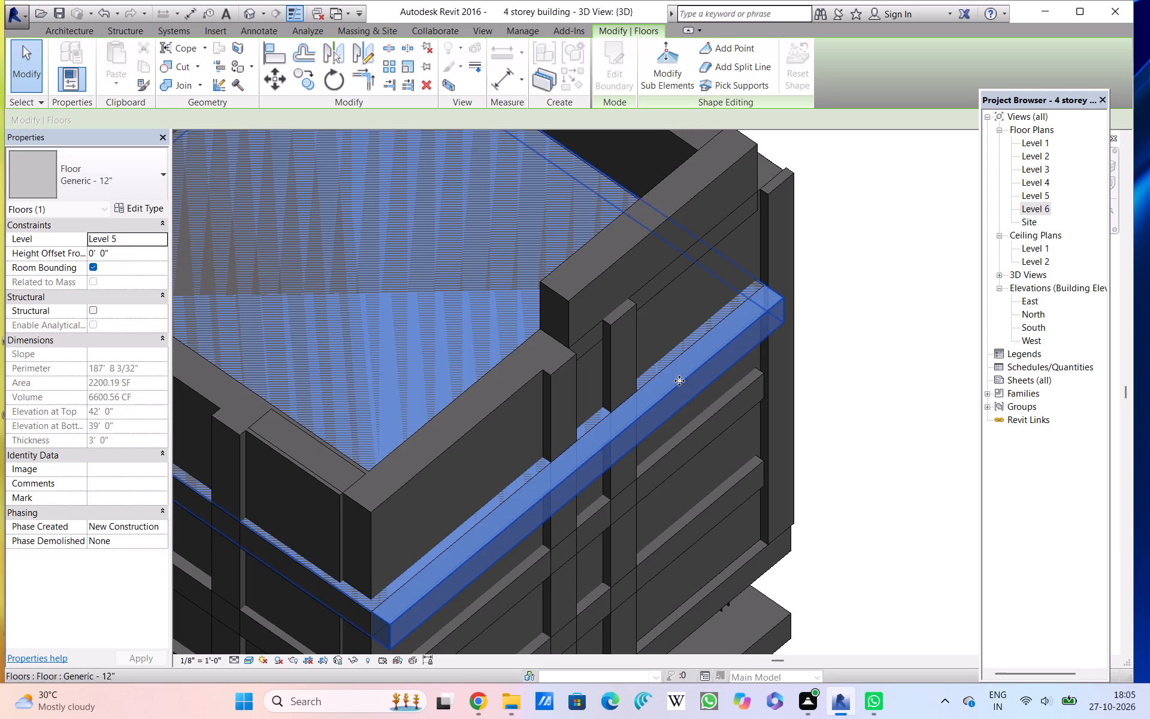
left_click(837, 365)
Move the Level 4 floor slab outward on the same side so its edge projects past the fin walls.
scroll(839, 365, "down", 2)
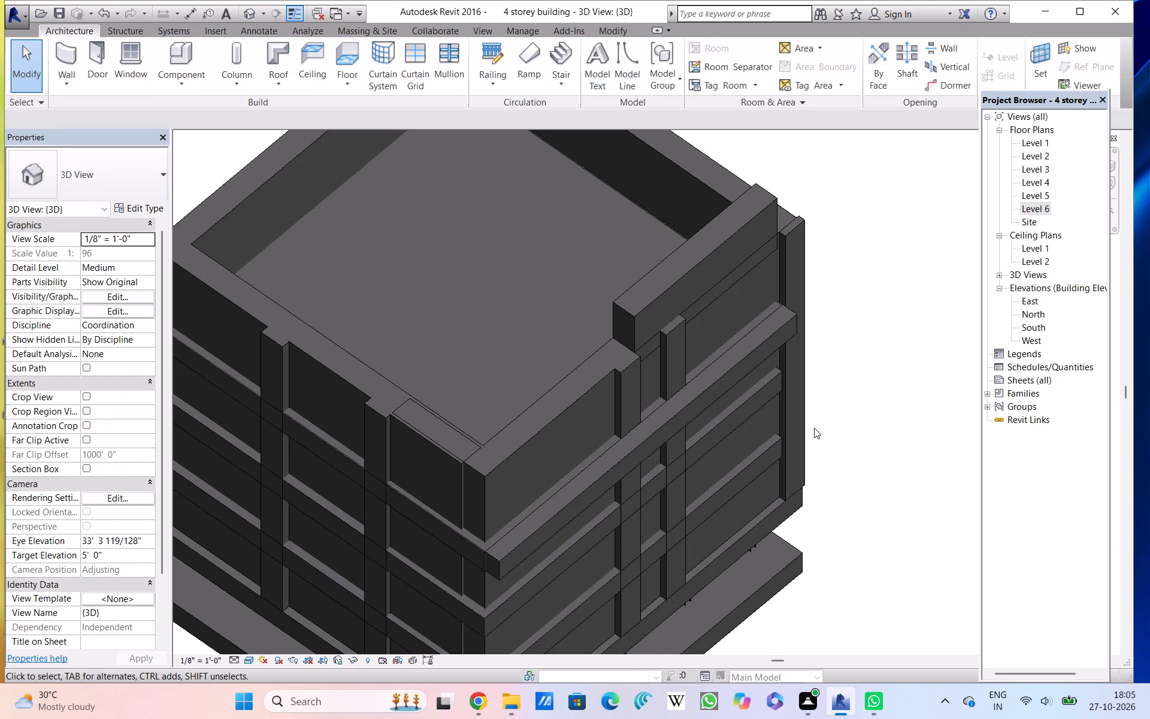
middle_click_drag(758, 470, 740, 365)
scroll(742, 365, "down", 2)
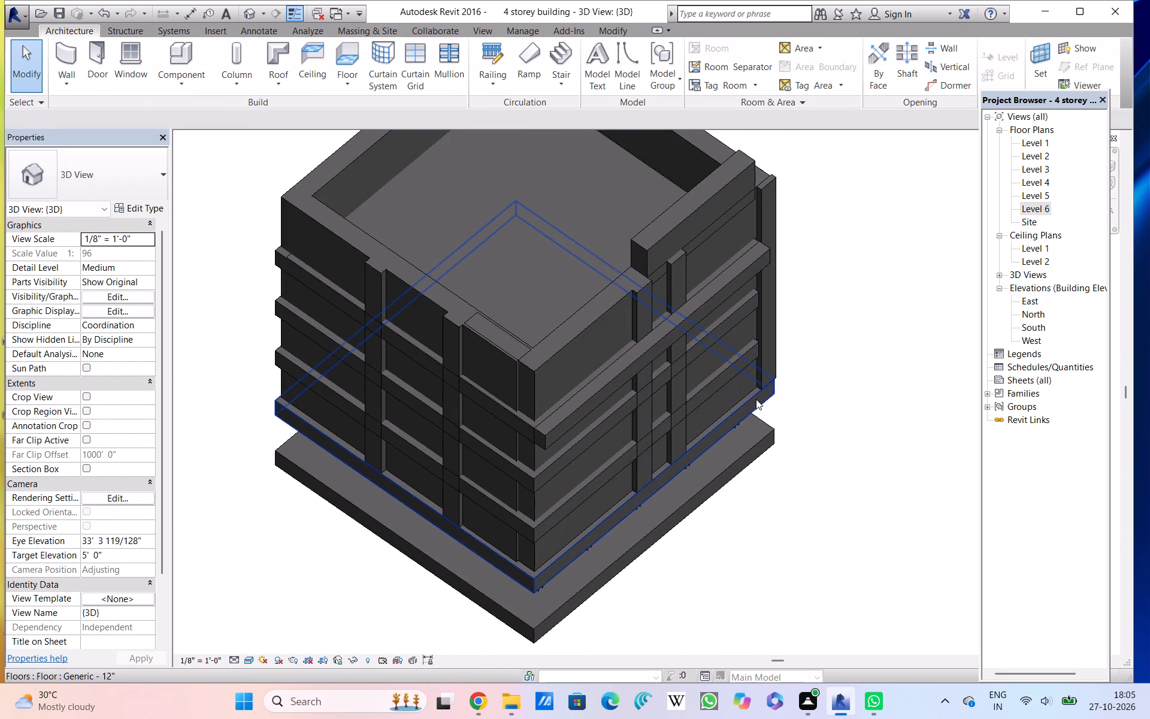
scroll(761, 395, "up", 3)
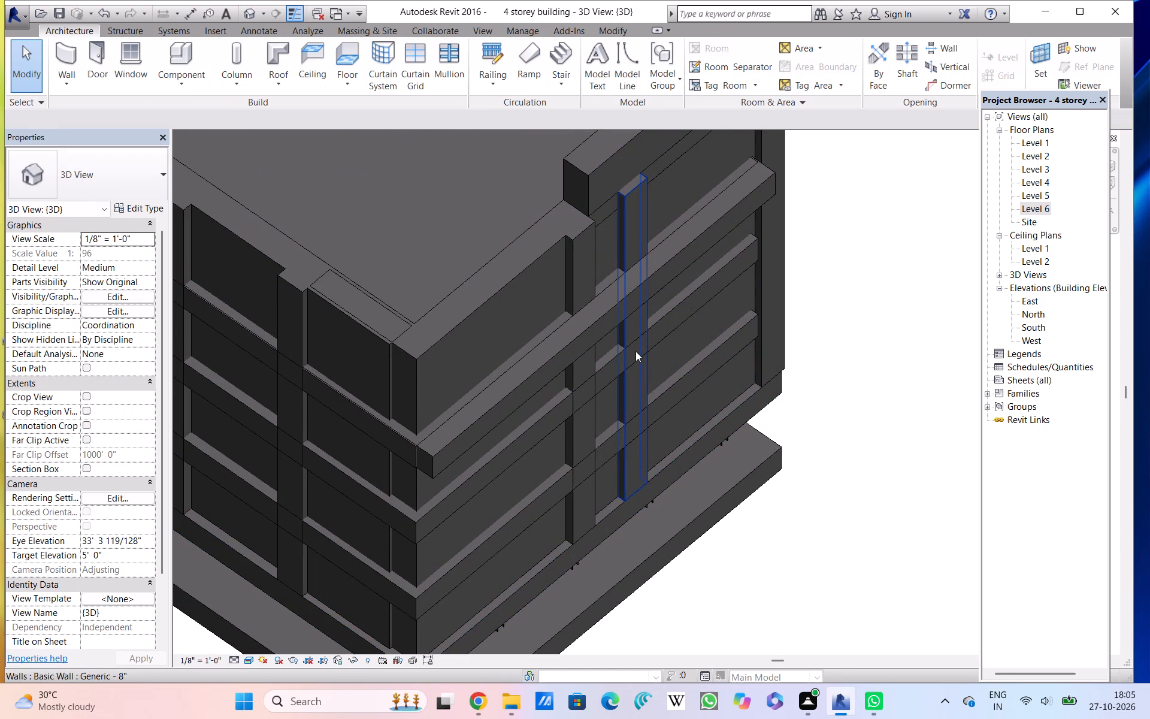
left_click(533, 428)
left_click_drag(533, 428, 560, 443)
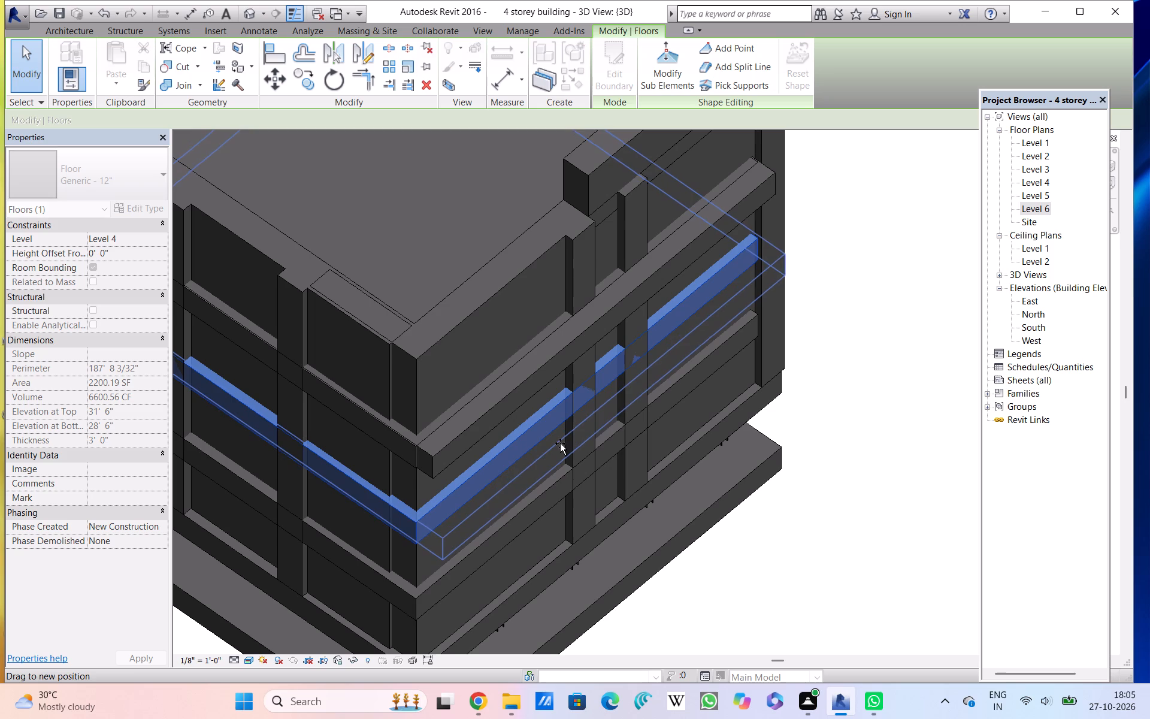
left_click_drag(560, 443, 544, 431)
Move the Level 3 floor slab outward on the same side so its edge projects past the fin walls.
left_click(548, 497)
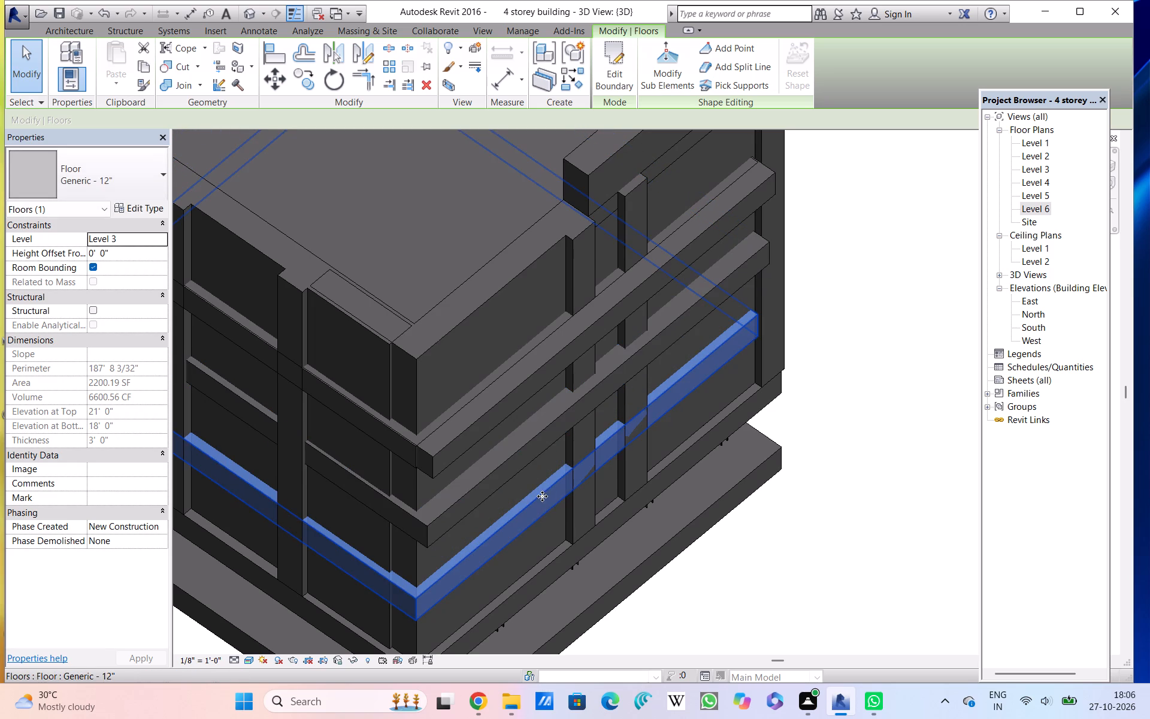
left_click_drag(542, 496, 565, 509)
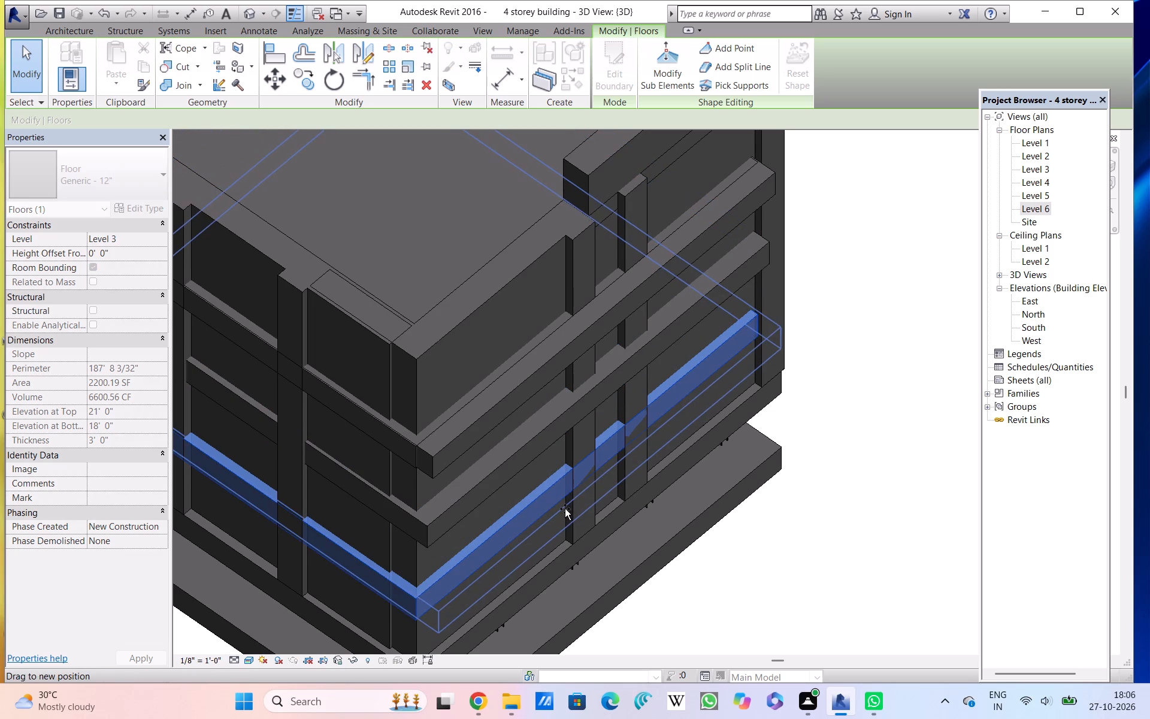
left_click_drag(565, 509, 556, 502)
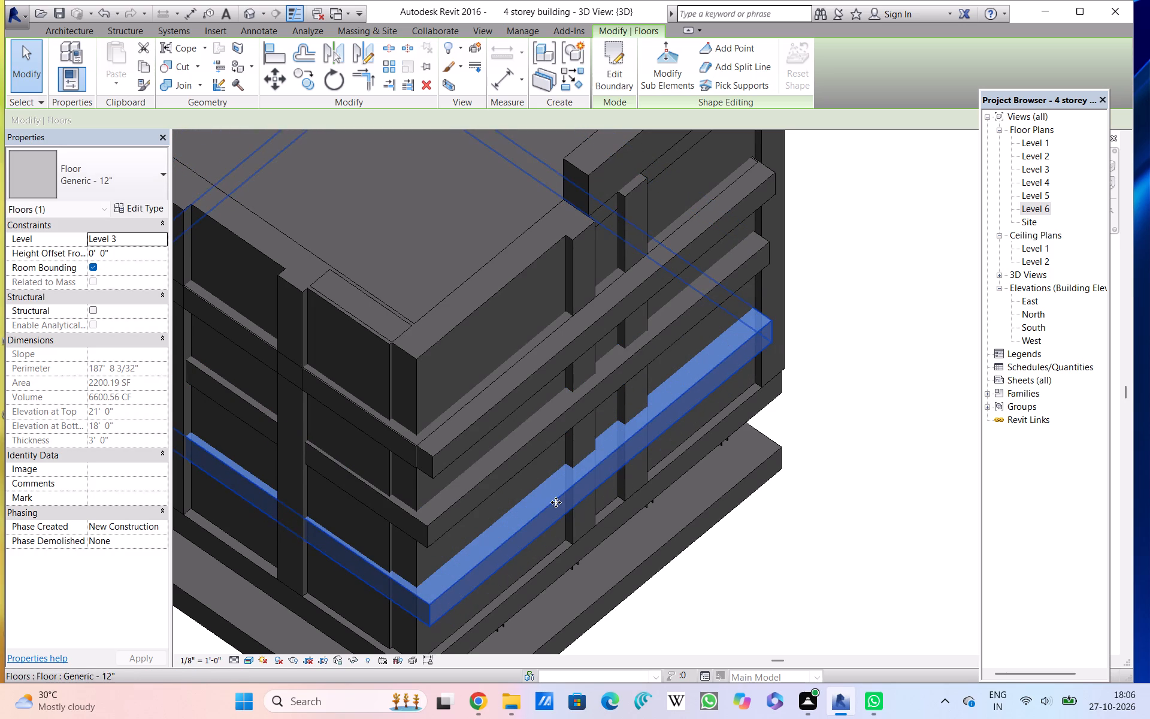
left_click(860, 391)
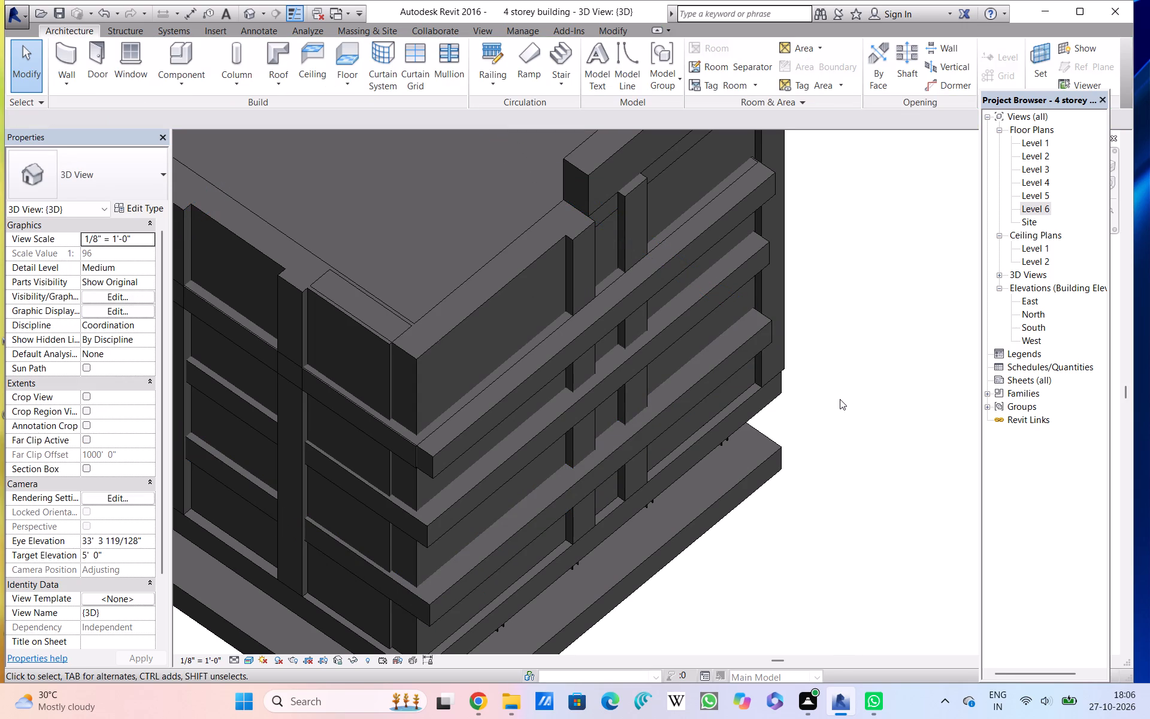
Move the Level 2 floor slab slightly outward on the west facade so its edge projects beyond the enclosing wall.
middle_click_drag(840, 399, 822, 291, "shift")
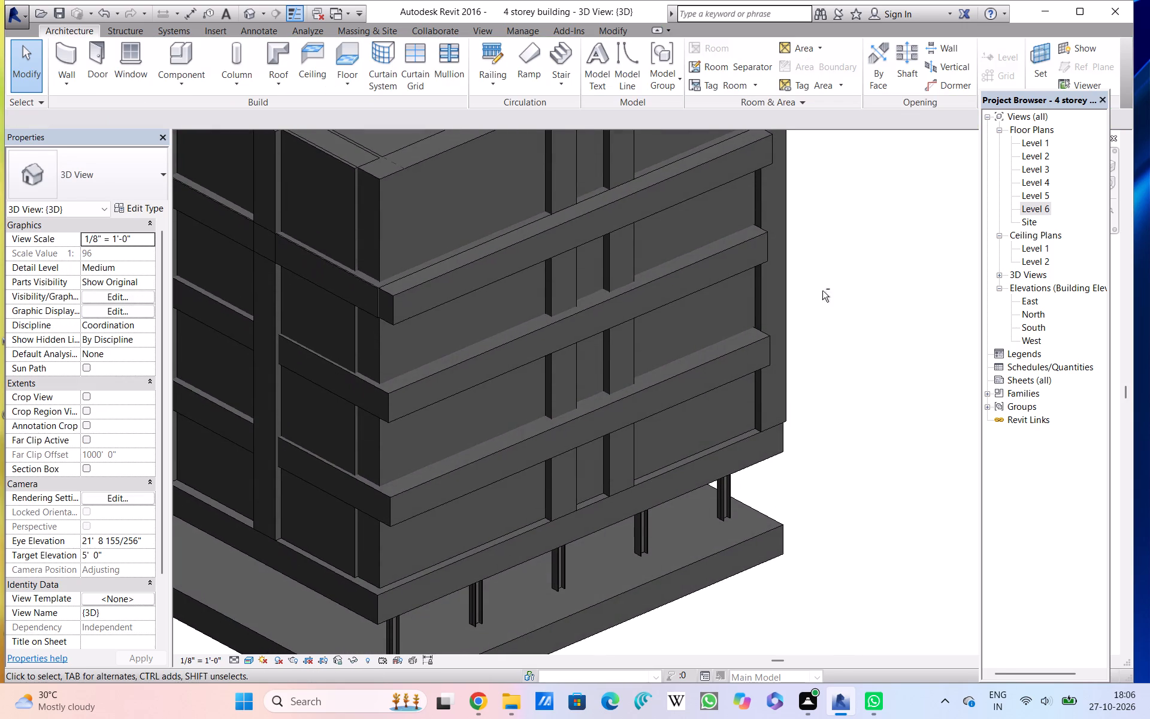
scroll(823, 291, "down", 2)
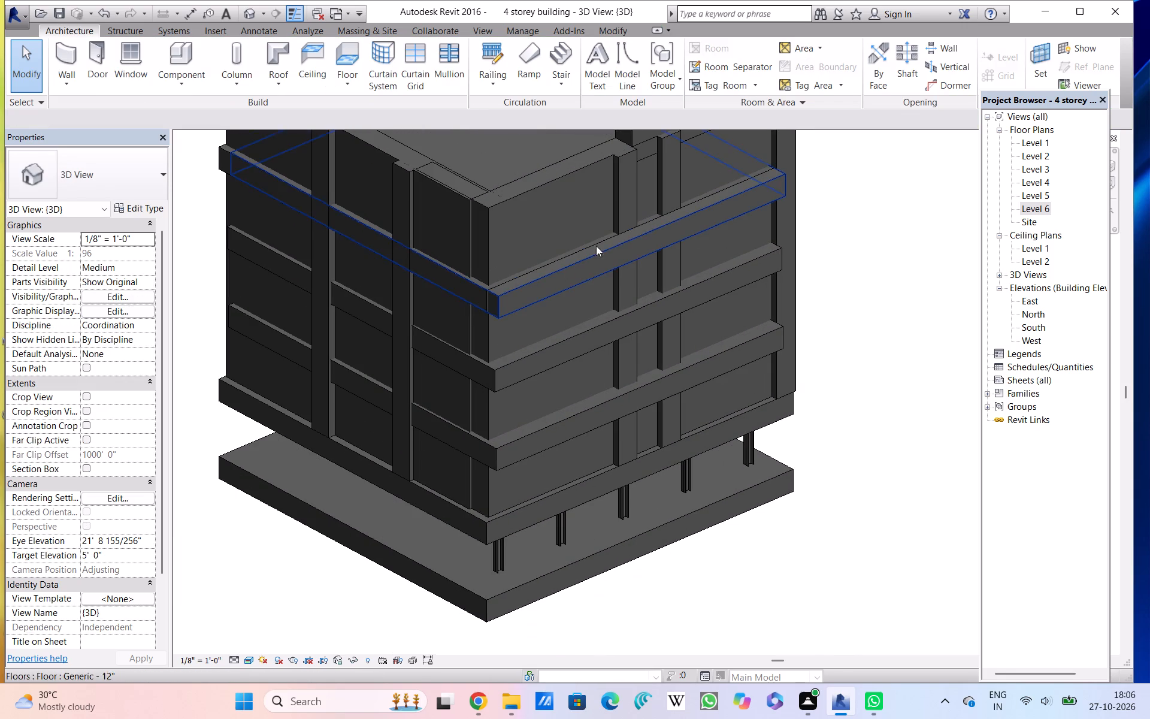
scroll(686, 194, "up", 3)
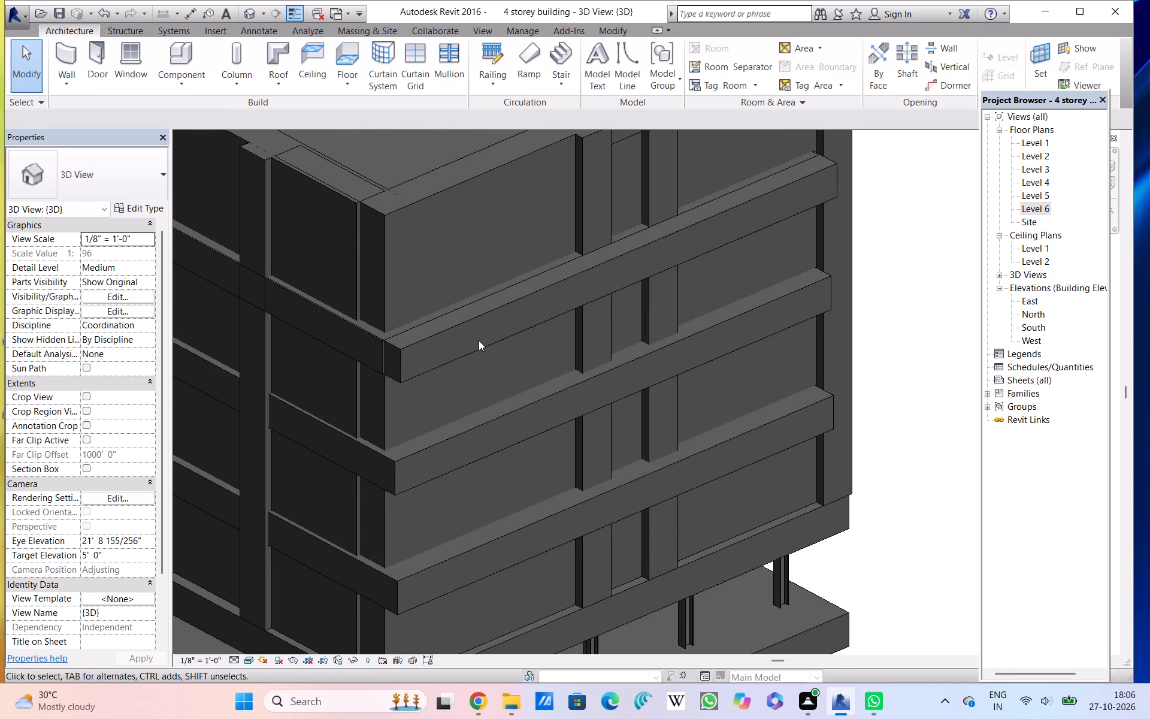
left_click(647, 591)
left_click(693, 559)
left_click_drag(693, 559, 703, 570)
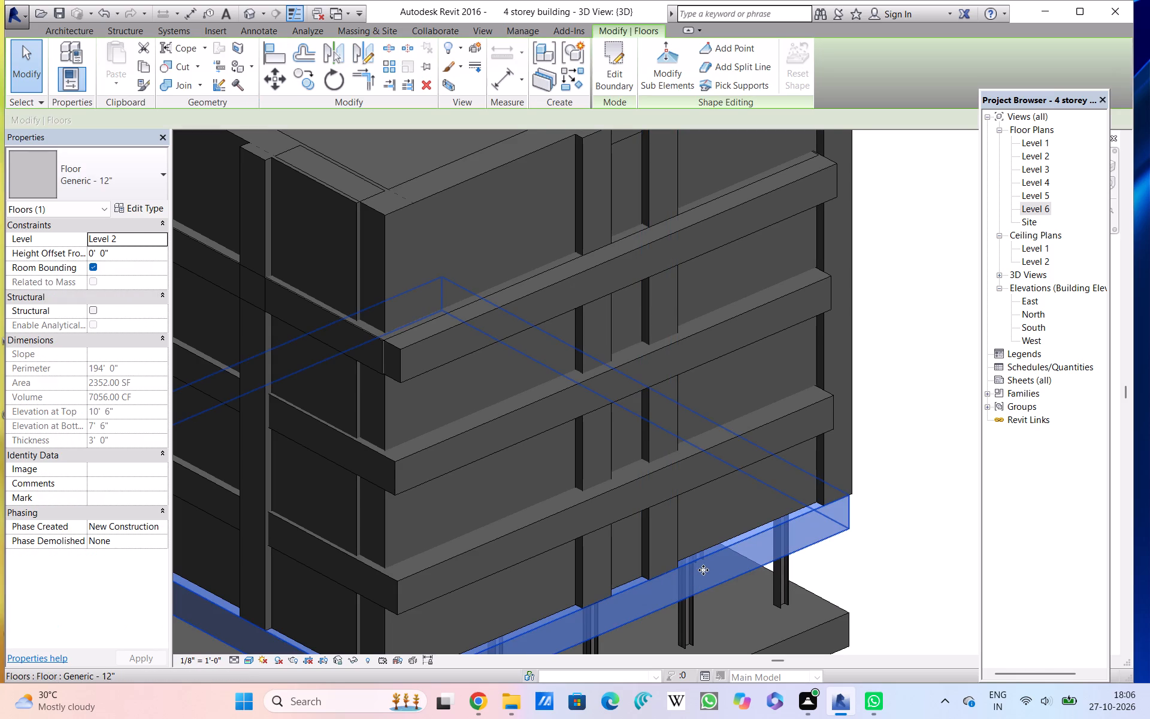
left_click_drag(703, 570, 703, 567)
left_click(880, 451)
Adjust the Level 2 floor slab's position so its outer edge lines up with the foot of the west fin walls.
scroll(880, 451, "down", 3)
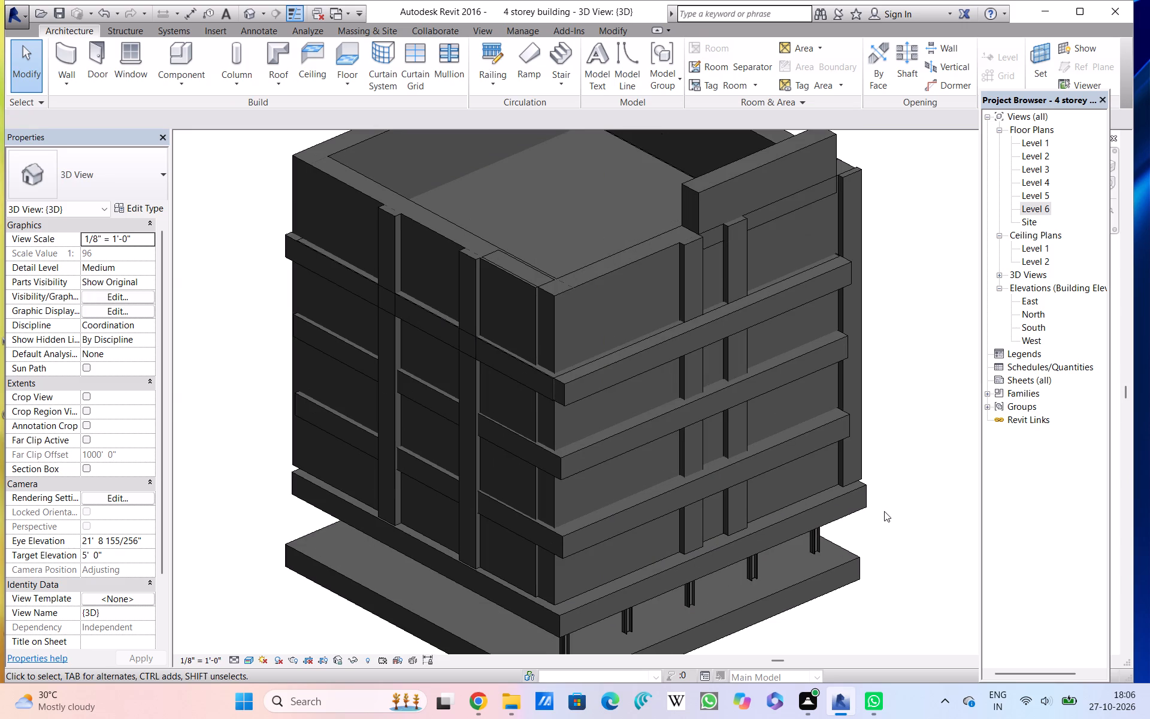
middle_click_drag(884, 511, 877, 395)
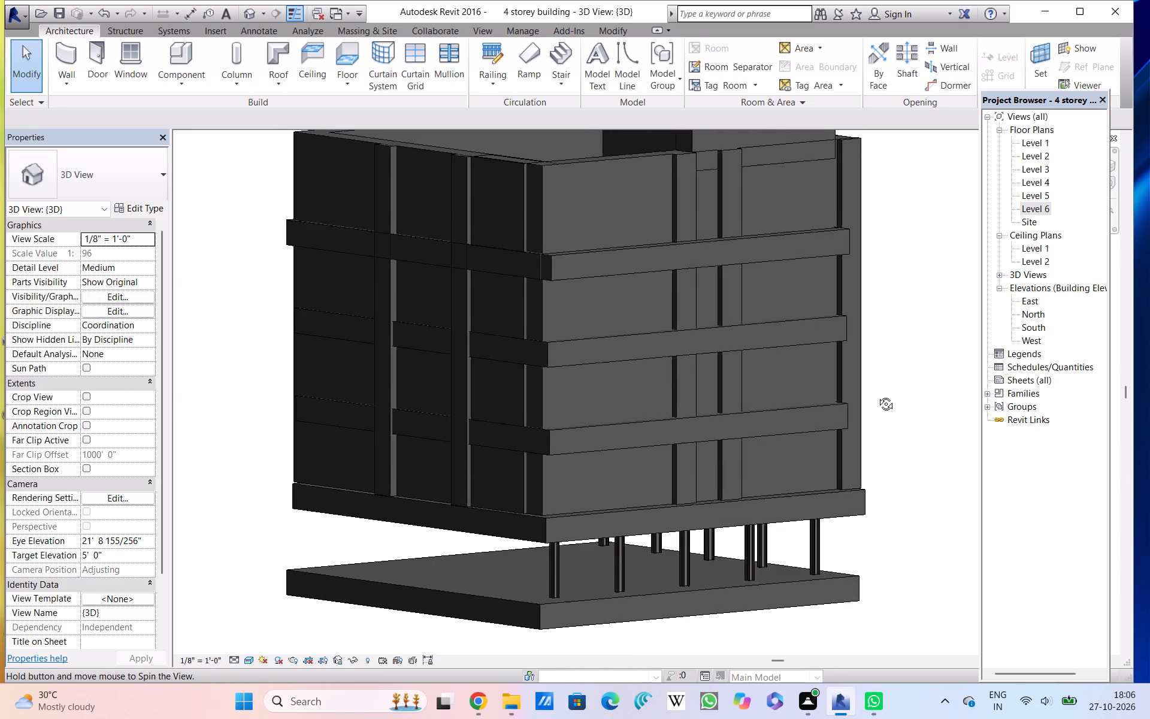
middle_click_drag(877, 395, 909, 436)
scroll(868, 510, "up", 9)
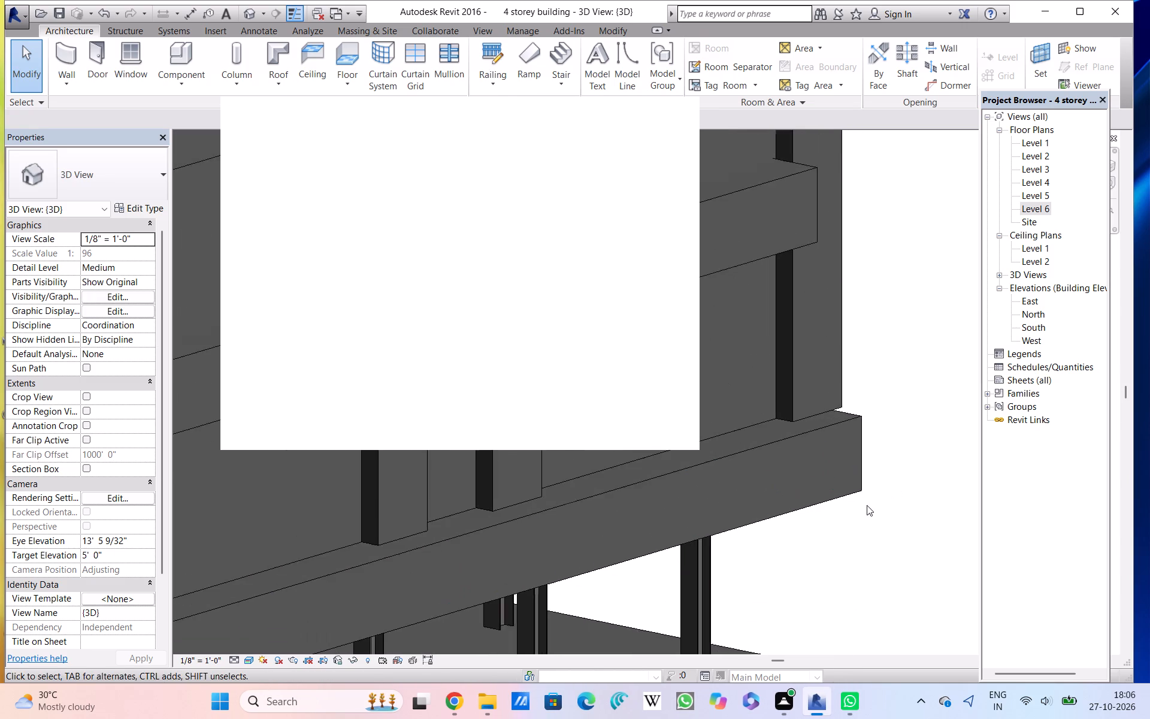
scroll(867, 505, "up", 3)
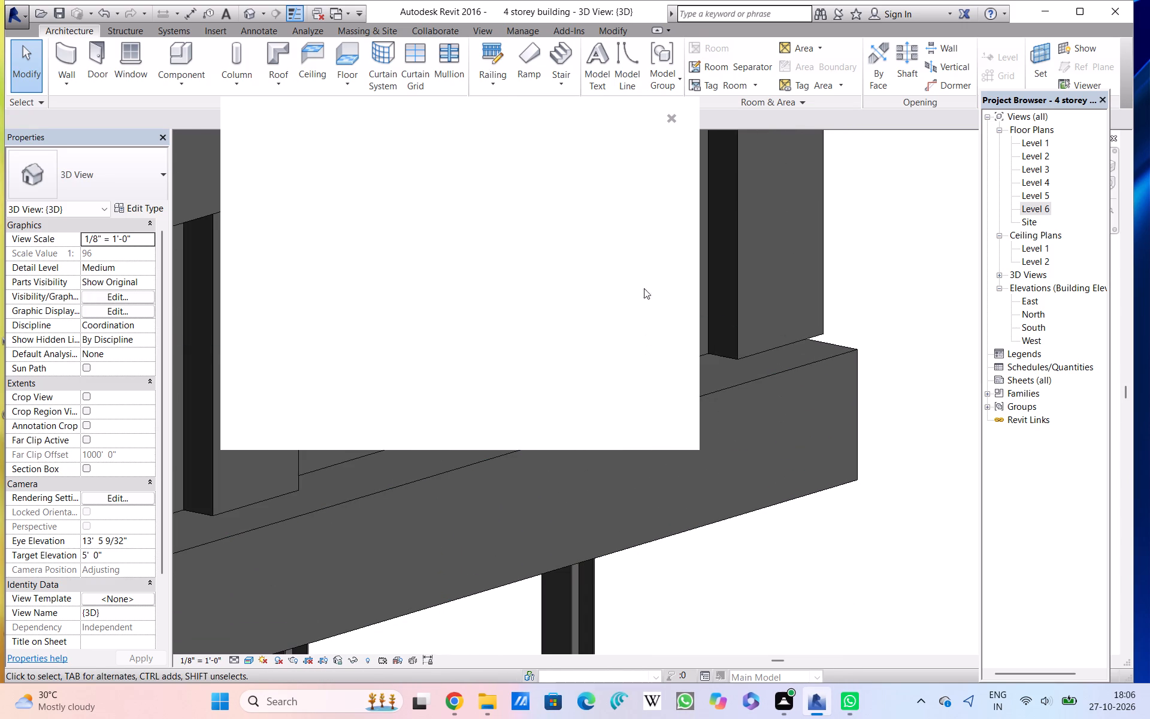
left_click(673, 114)
left_click(673, 114)
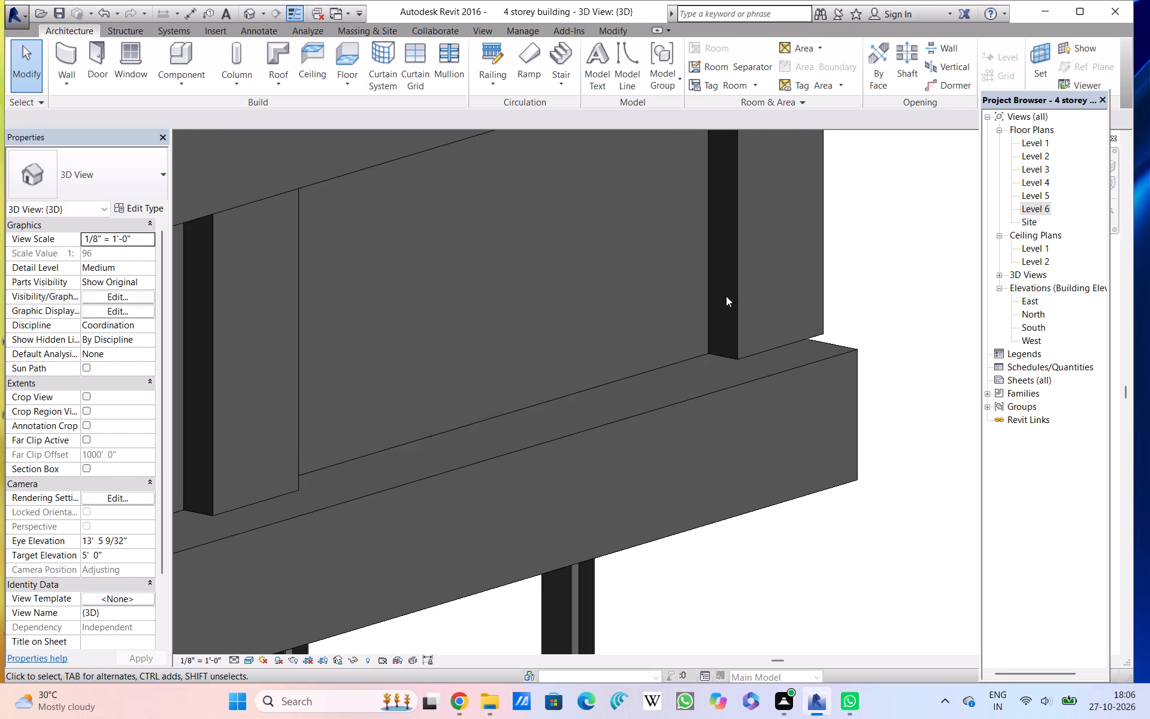
left_click(739, 385)
left_click_drag(739, 385, 739, 375)
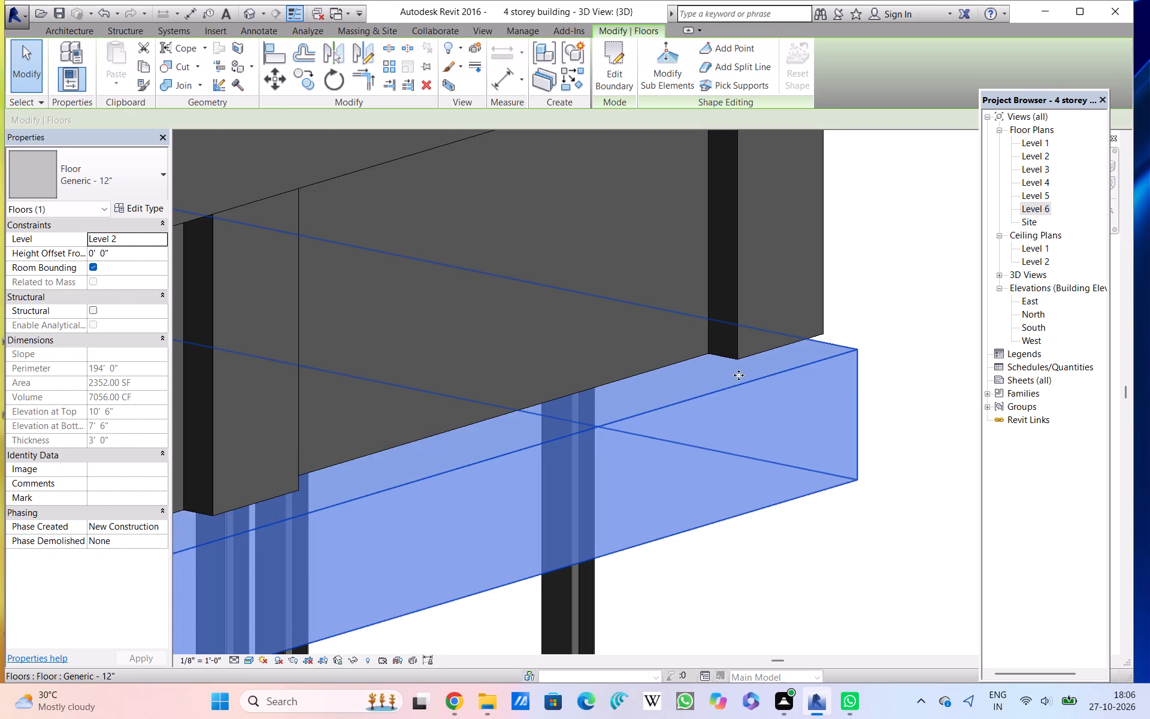
left_click_drag(739, 375, 736, 362)
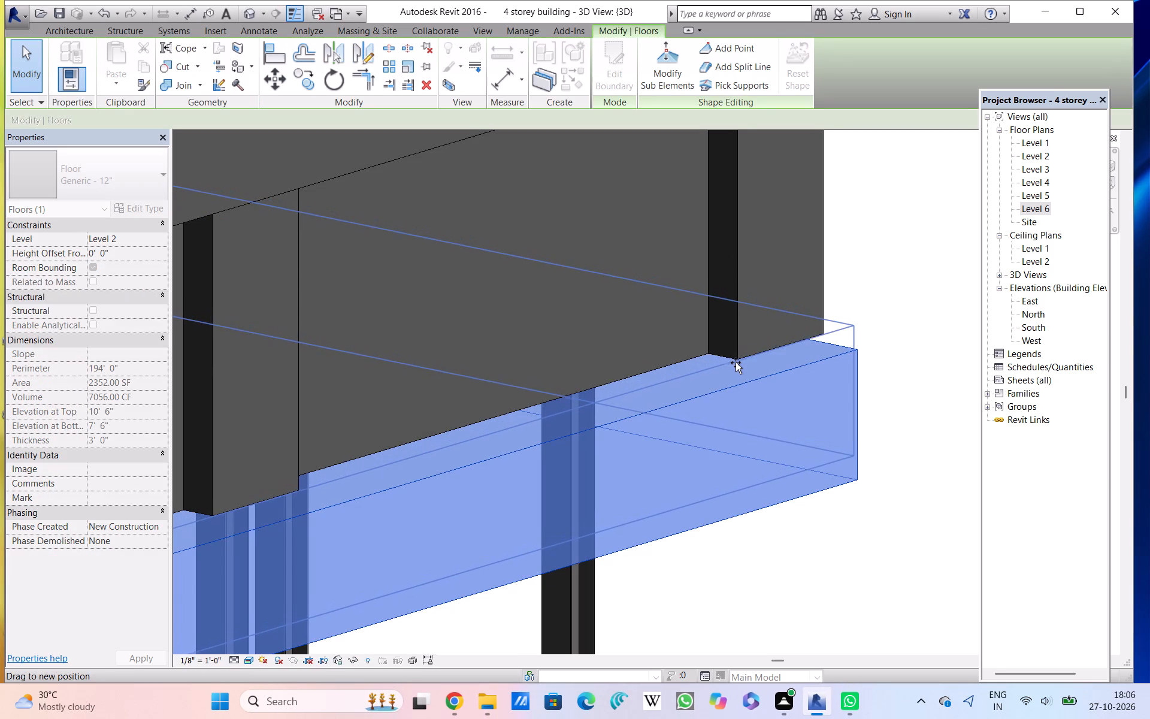
left_click_drag(736, 362, 736, 358)
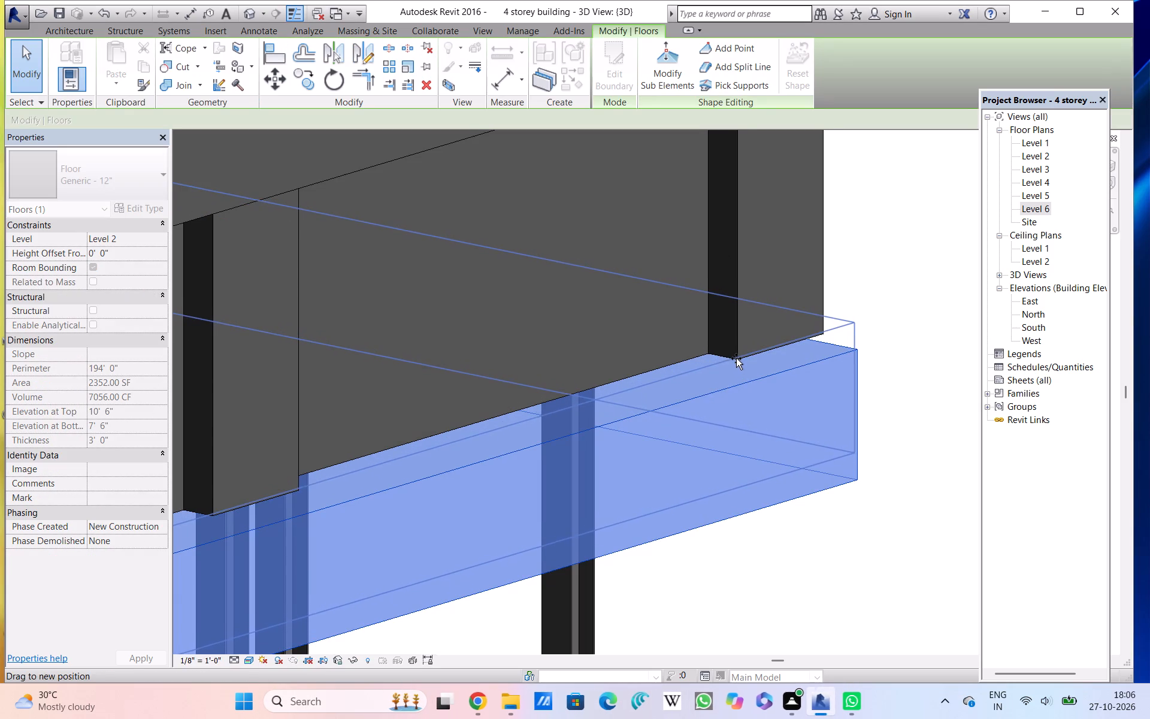
left_click_drag(736, 358, 735, 361)
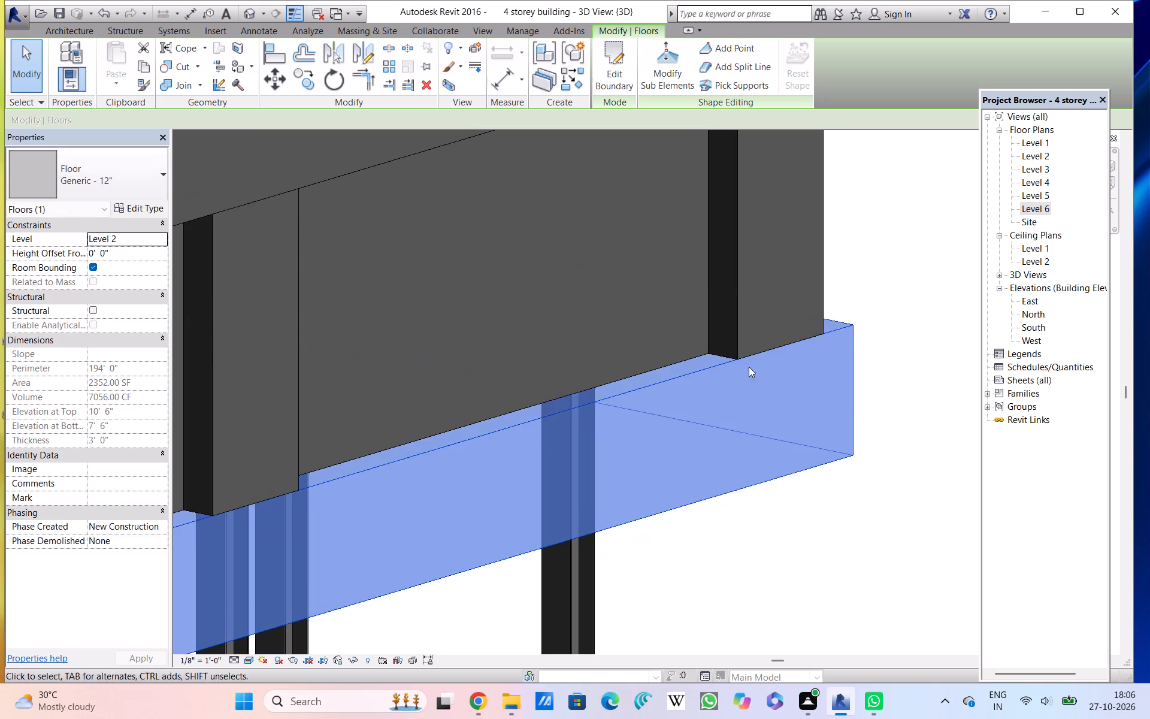
left_click(942, 264)
Move the Level 2 floor slab farther outward on the west facade so its edge projects past the fin walls.
scroll(896, 316, "down", 5)
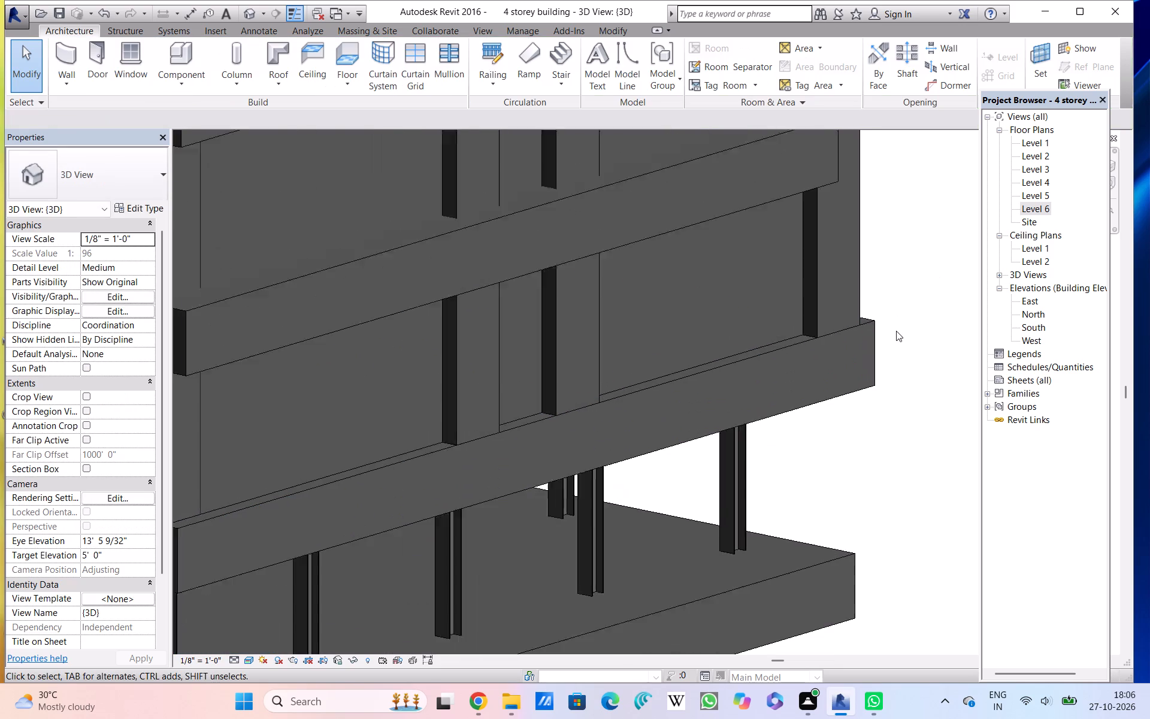
scroll(896, 331, "down", 1)
left_click(622, 403)
left_click_drag(622, 403, 649, 407)
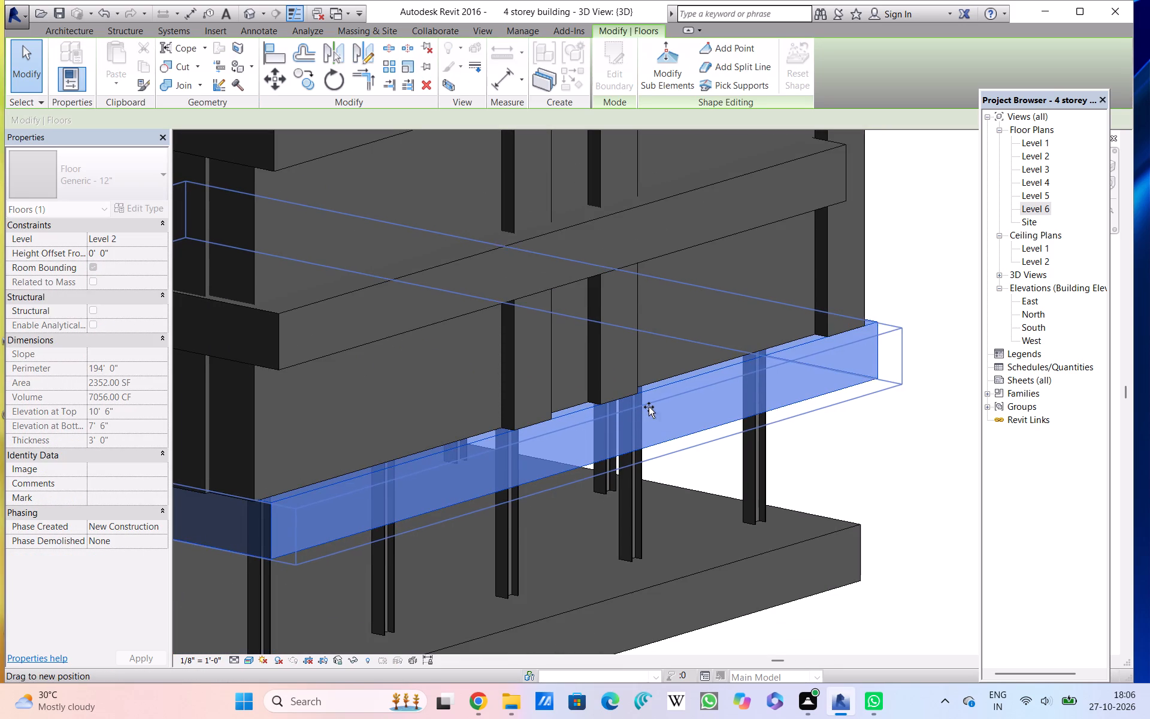
left_click_drag(649, 407, 644, 400)
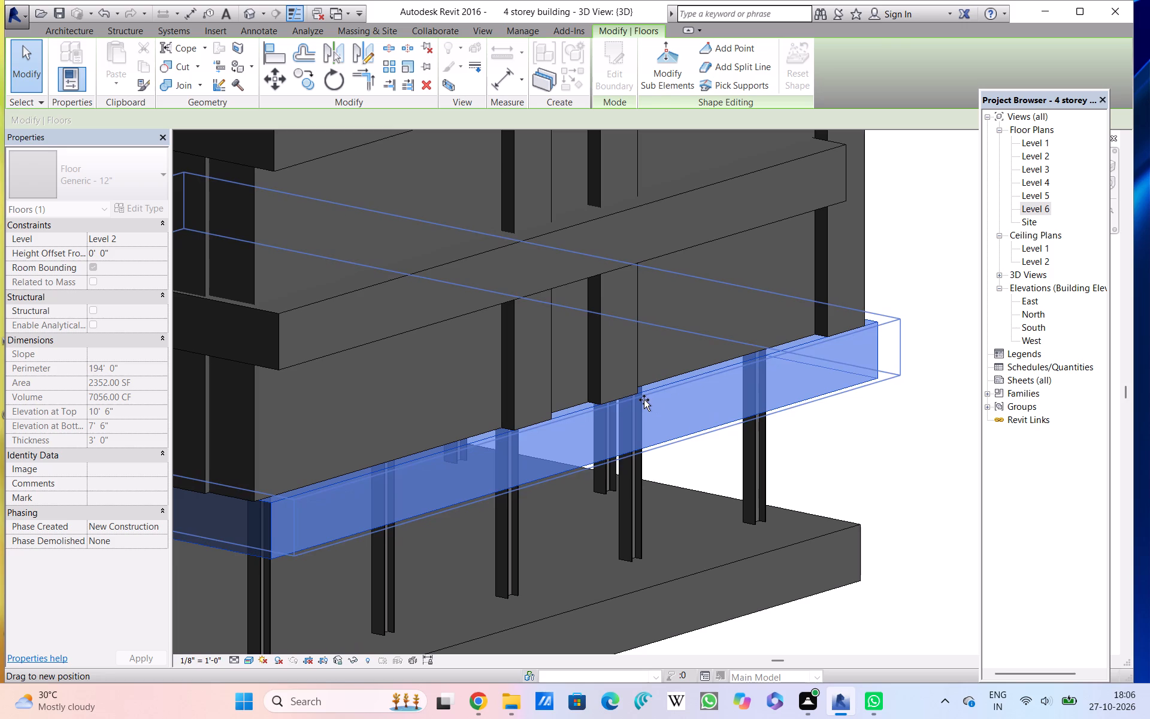
left_click_drag(644, 400, 659, 407)
left_click(659, 407)
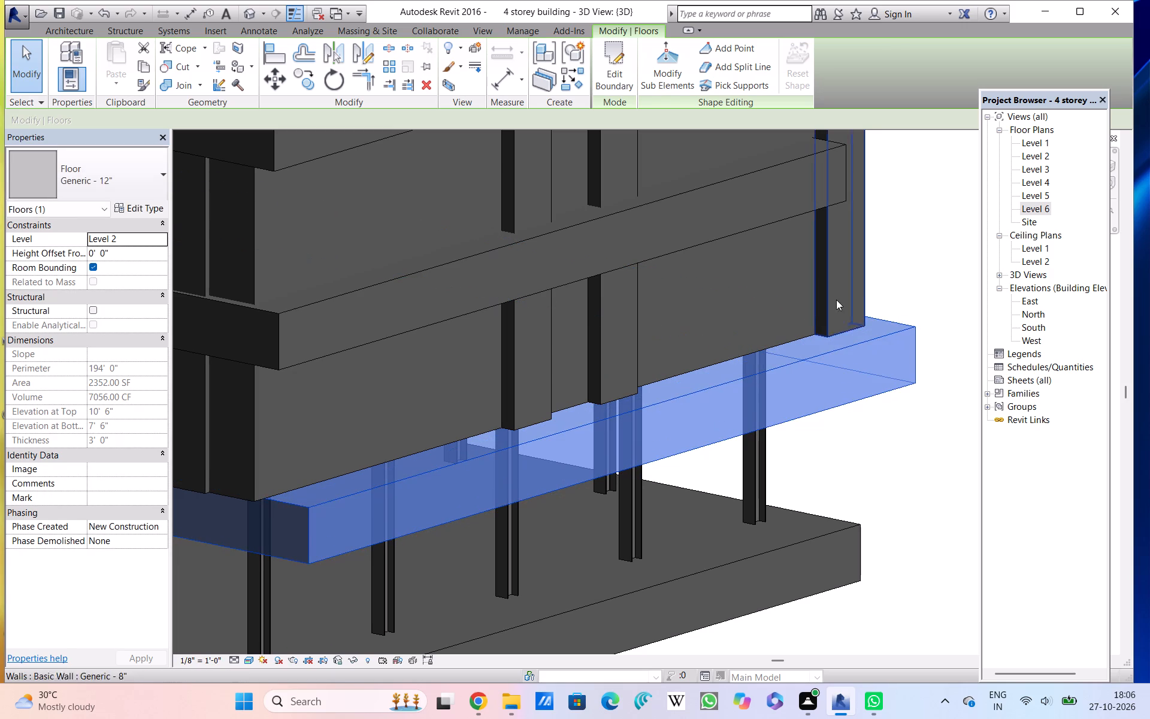
left_click(912, 276)
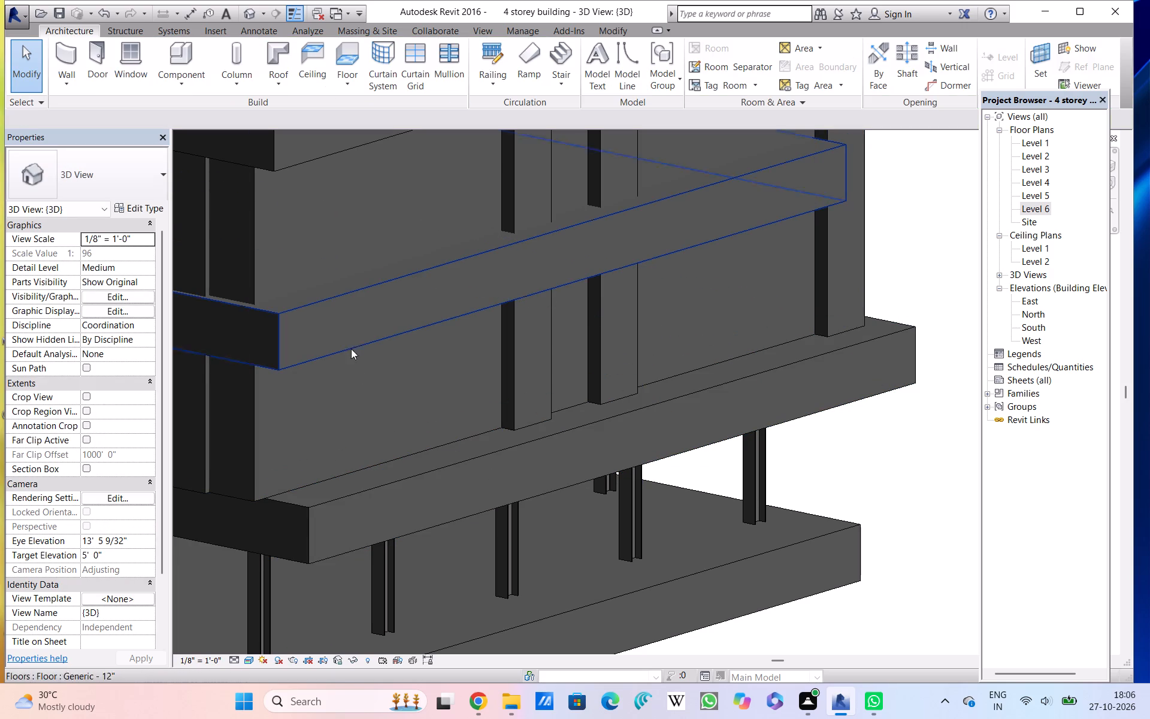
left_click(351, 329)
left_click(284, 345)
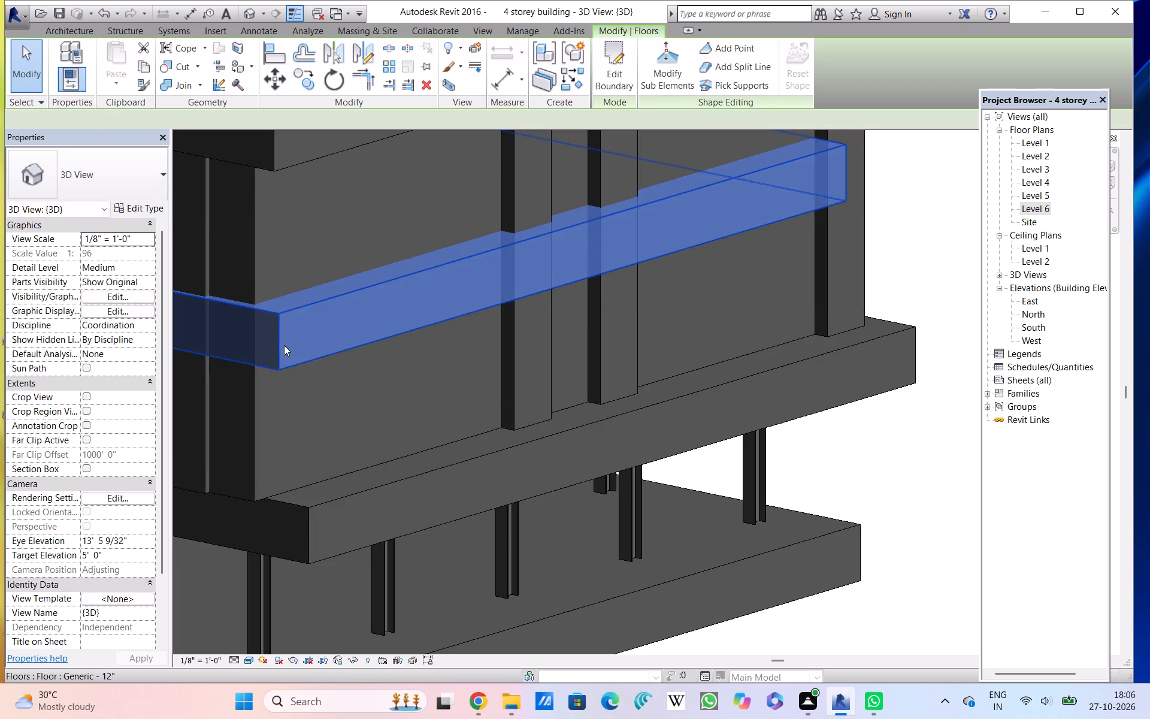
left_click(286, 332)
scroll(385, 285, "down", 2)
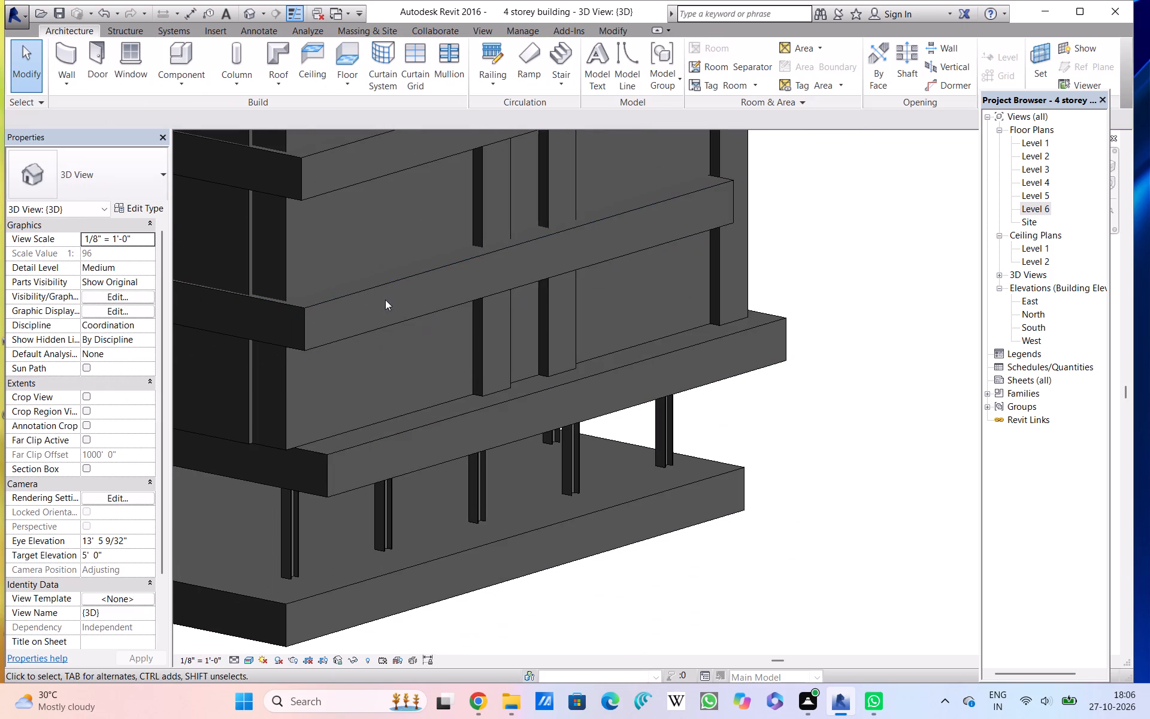
Open the Level 2 floor plan and examine the floor slab's position relative to the enclosing walls, fin walls and columns.
double_click(1032, 155)
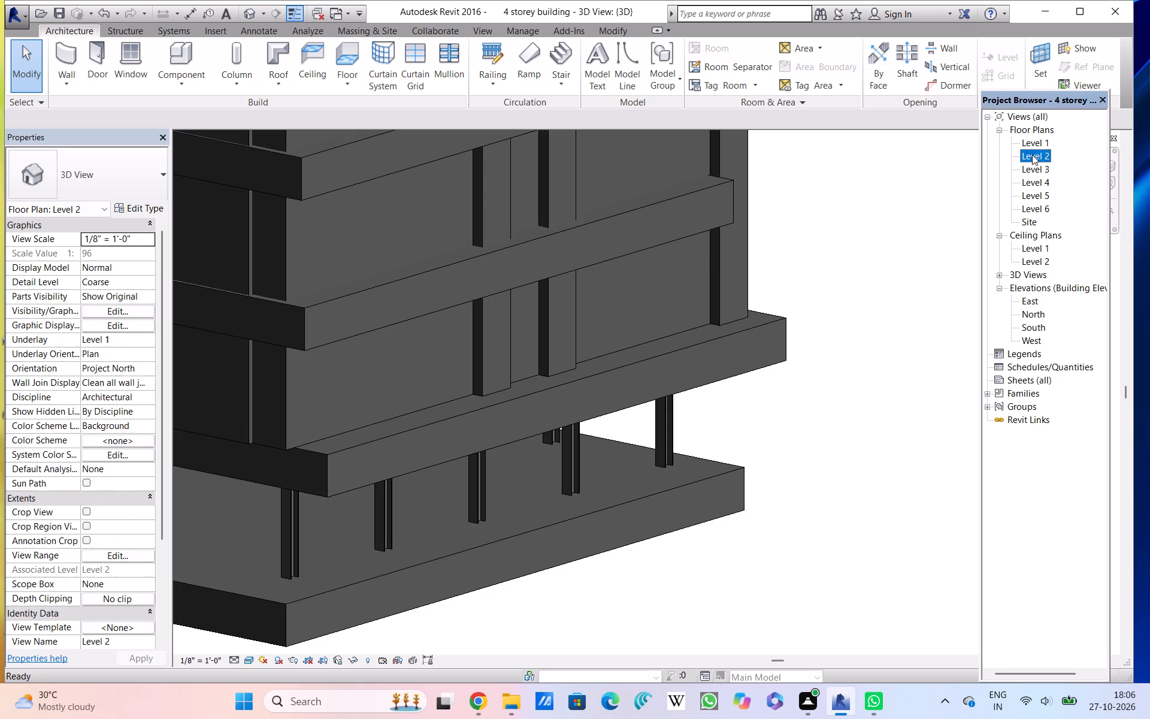
scroll(463, 452, "down", 1)
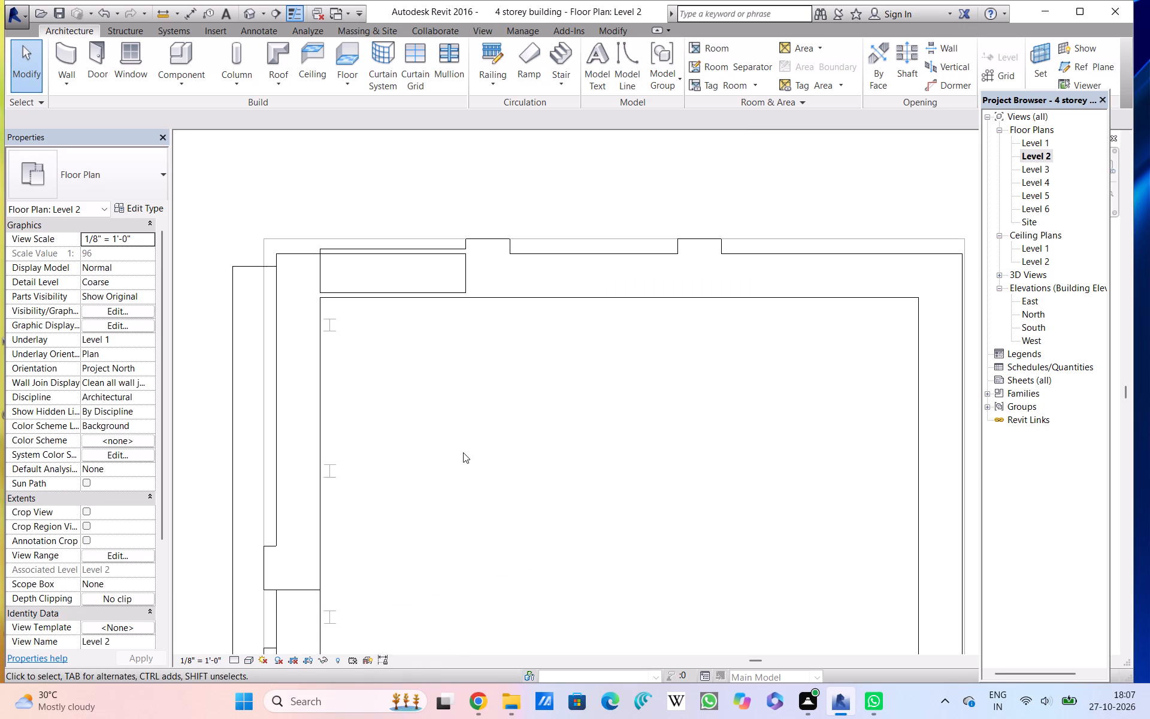
scroll(463, 452, "down", 1)
middle_click_drag(463, 452, 476, 270)
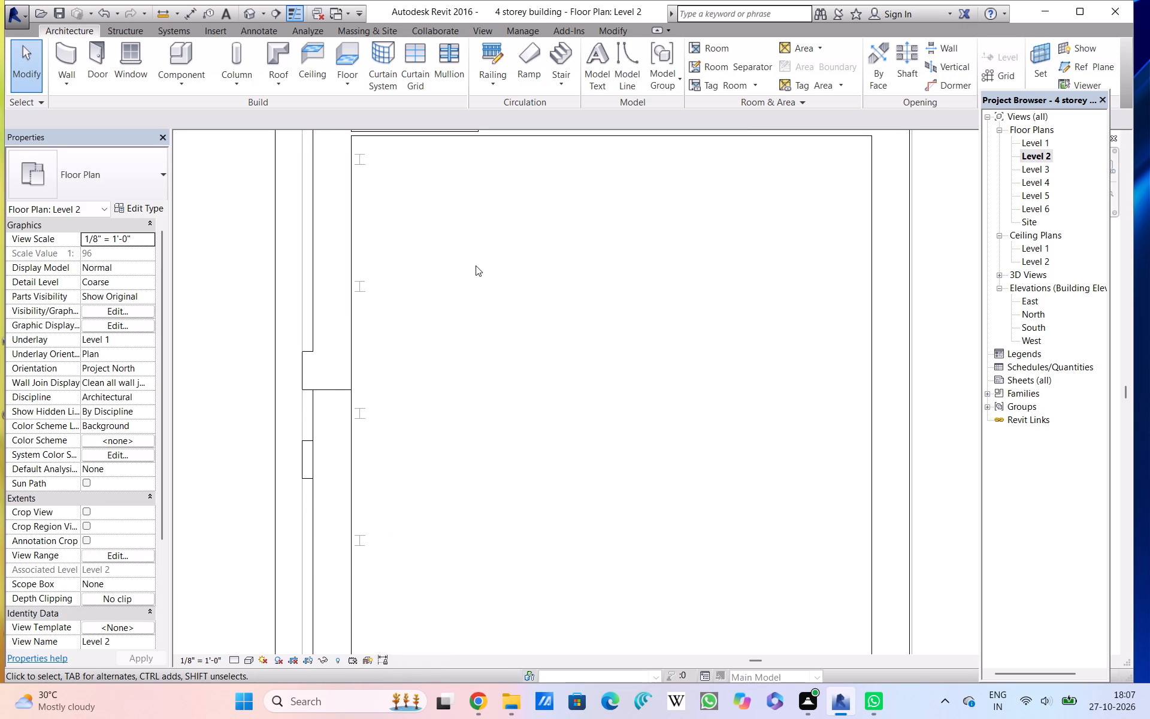
scroll(476, 265, "down", 2)
middle_click_drag(485, 303, 394, 348)
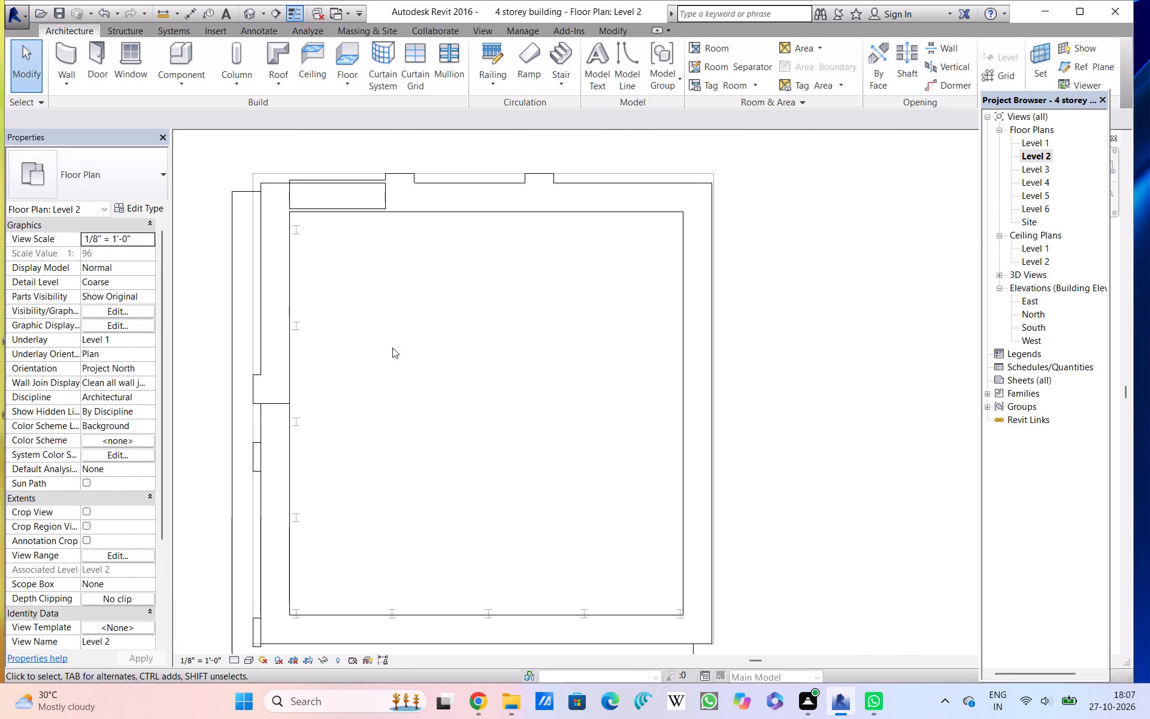
left_click(232, 320)
scroll(374, 283, "down", 1)
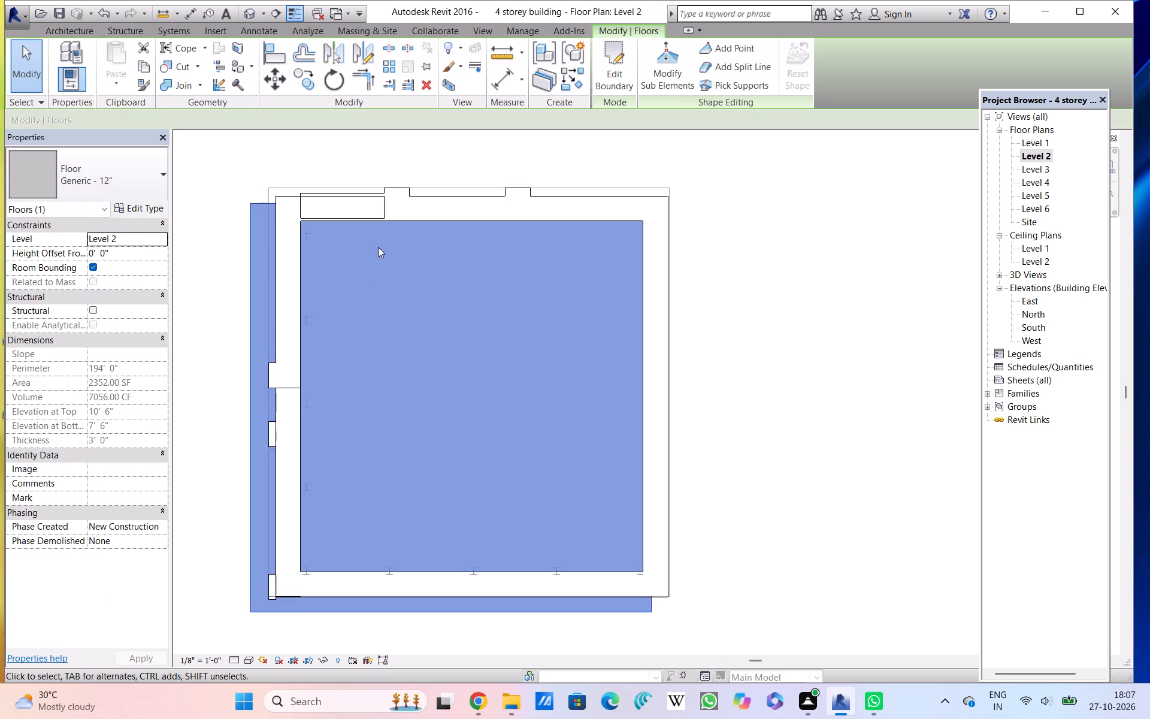
middle_click_drag(377, 235, 421, 222)
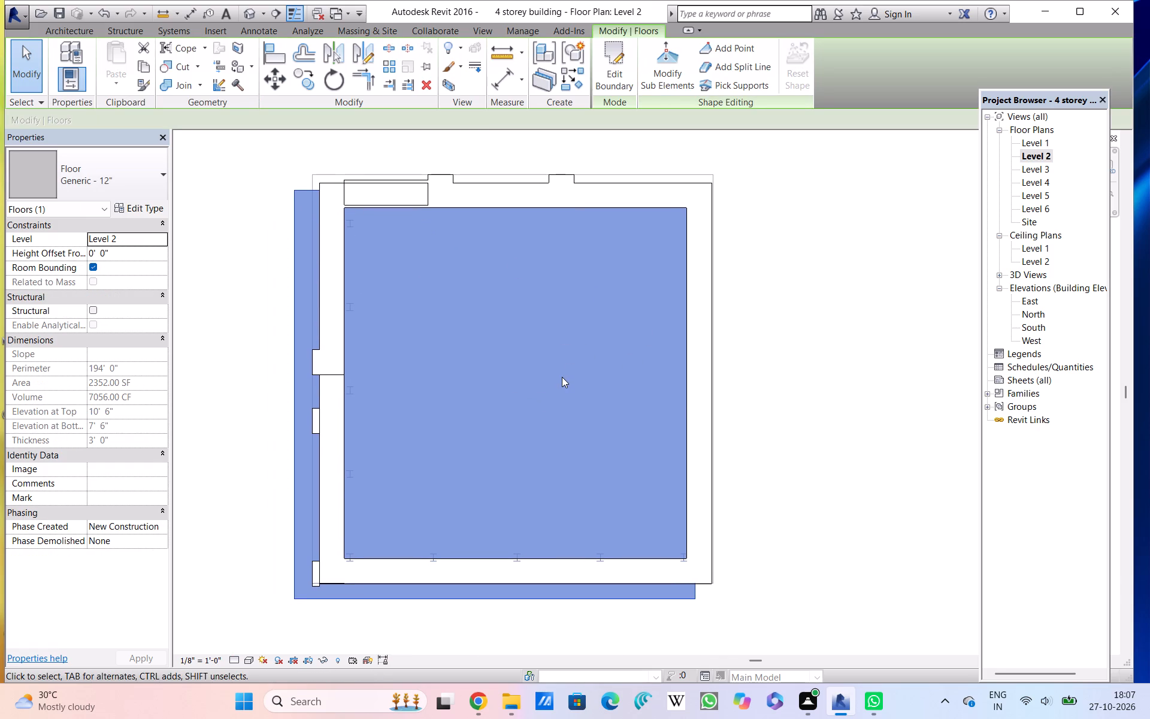
scroll(562, 377, "up", 2)
scroll(562, 377, "down", 2)
scroll(443, 428, "up", 1)
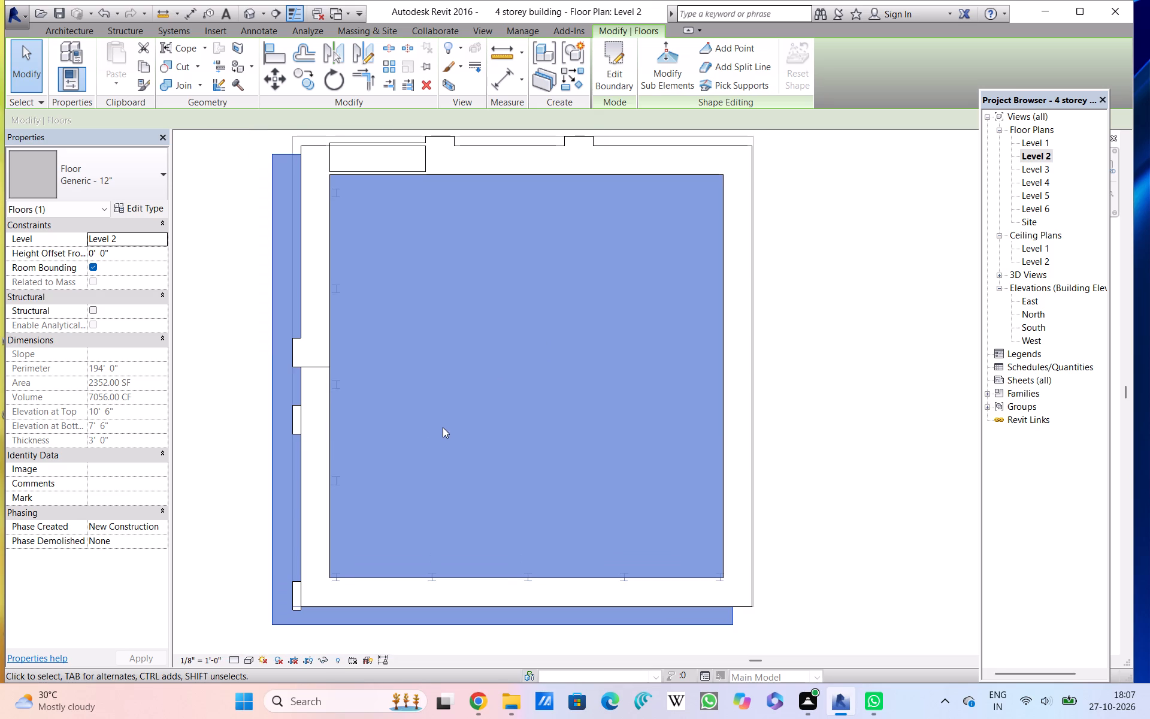
scroll(443, 427, "down", 1)
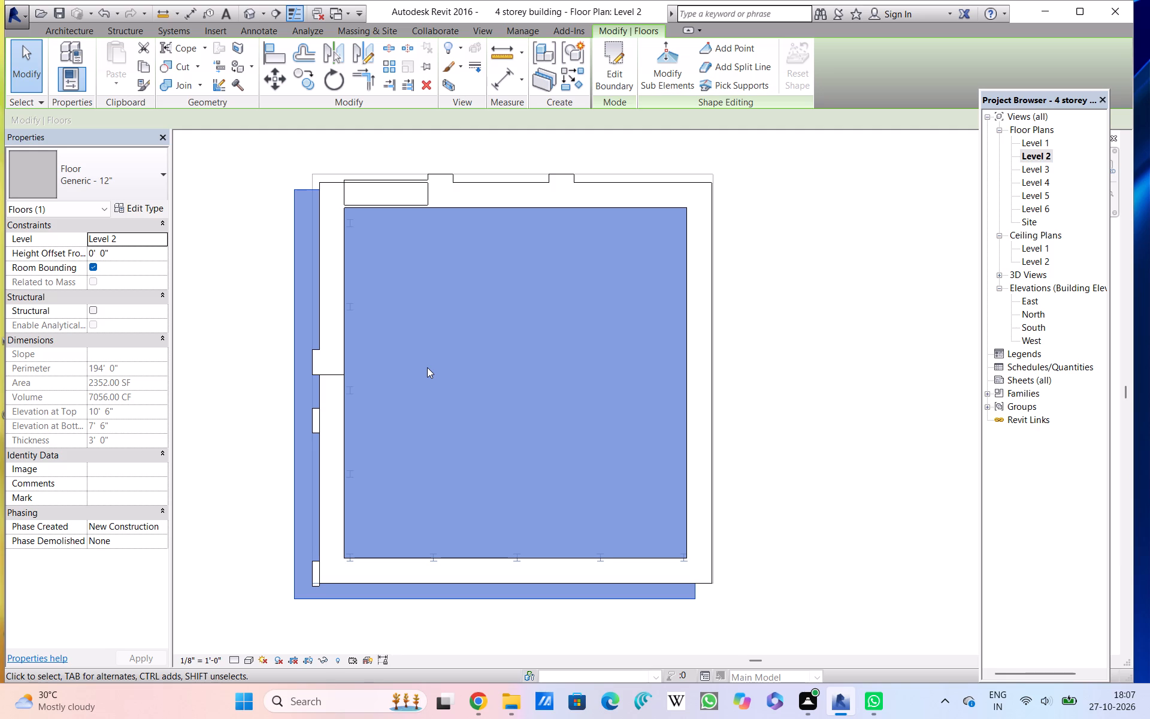
In the 3D view, load the Casement Dbl with Trim window family from the US Imperial Windows library for placement.
left_click(249, 13)
scroll(493, 300, "down", 3)
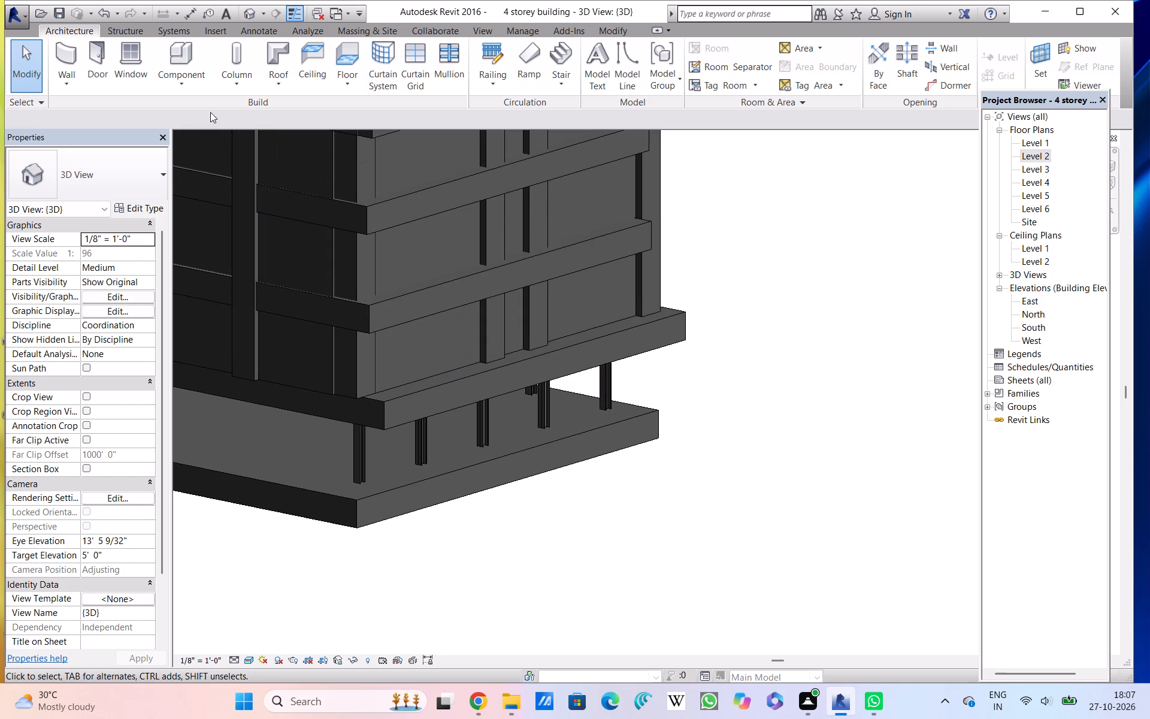
left_click(125, 54)
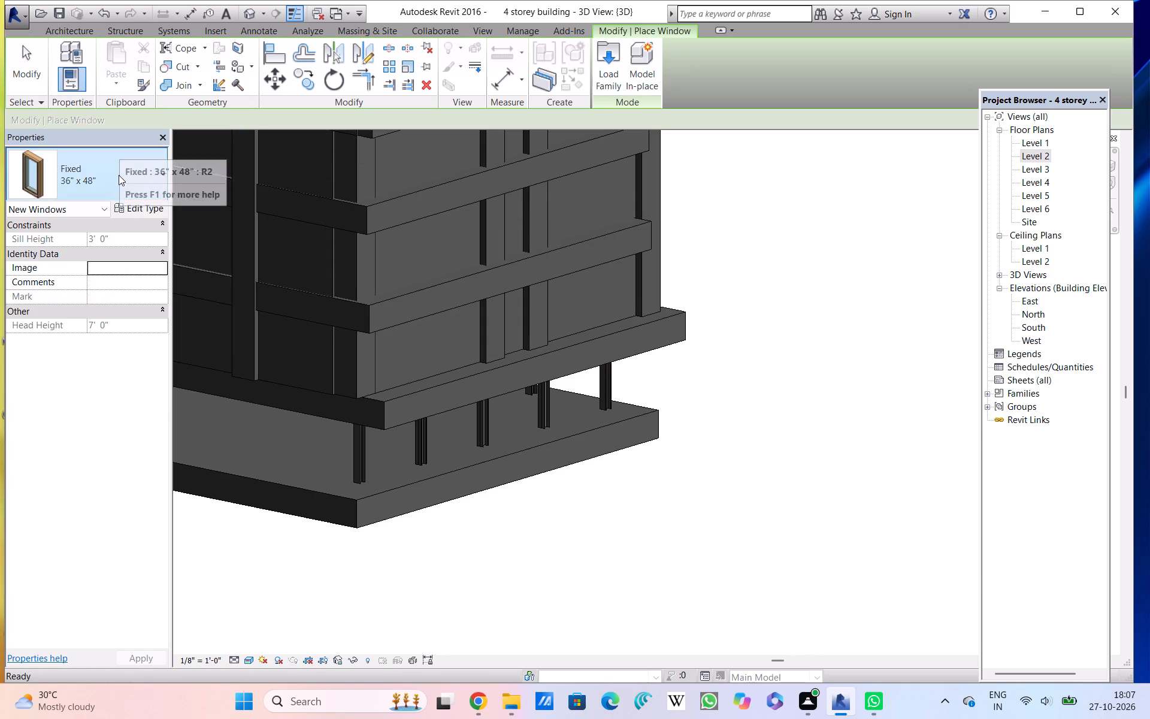
left_click(119, 175)
left_click(609, 53)
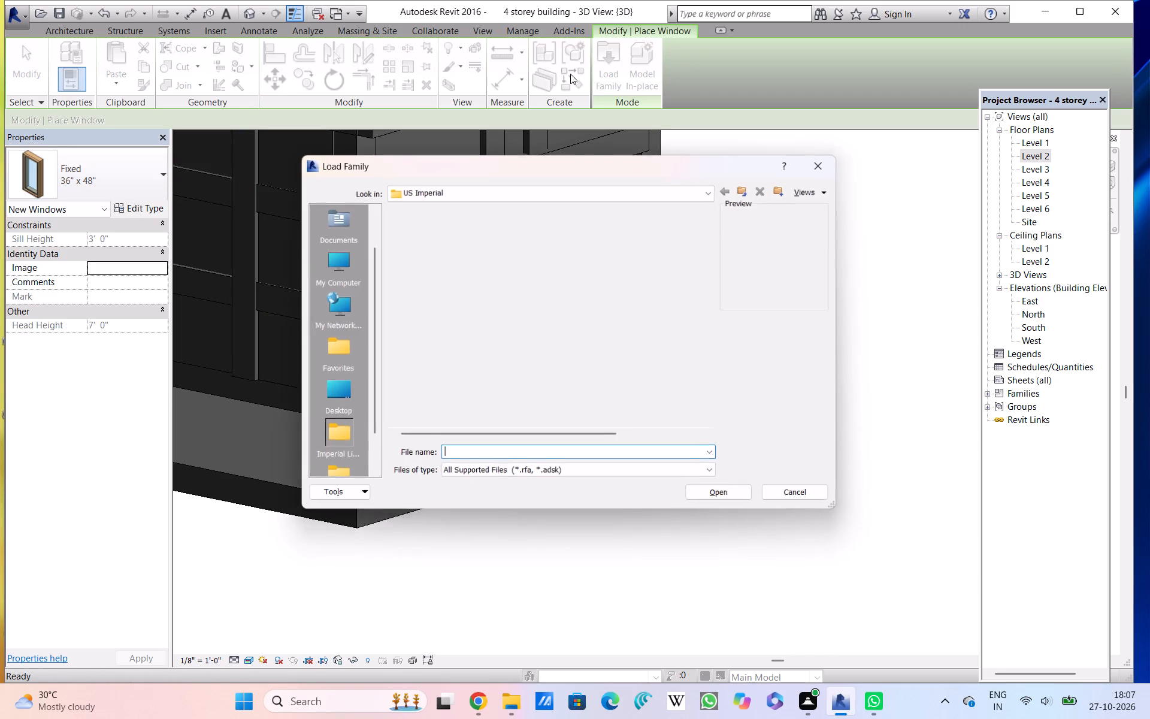
scroll(427, 317, "down", 3)
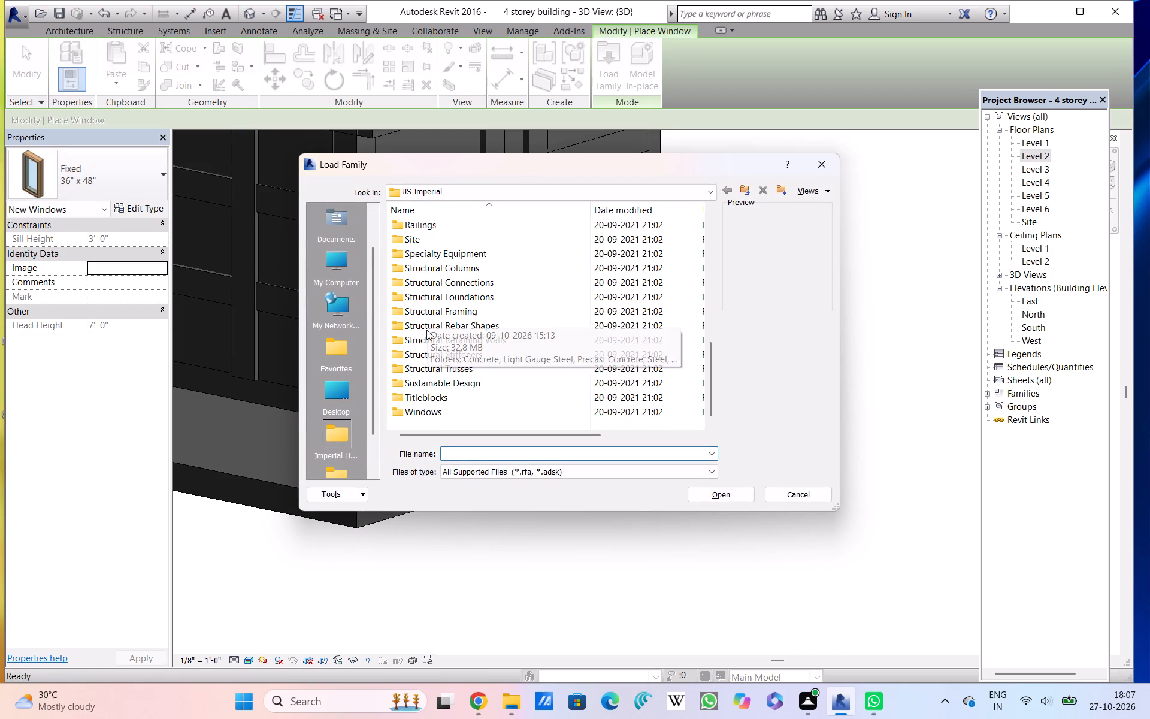
left_click(417, 410)
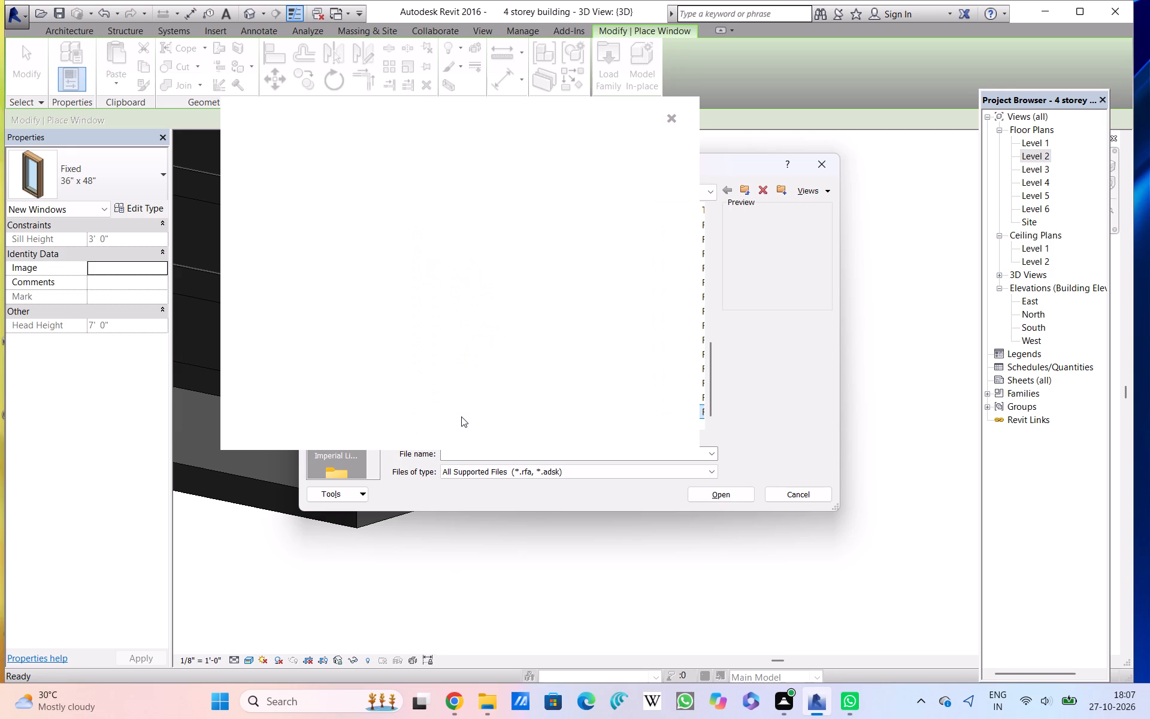
left_click(673, 116)
left_click(673, 116)
left_click(673, 116)
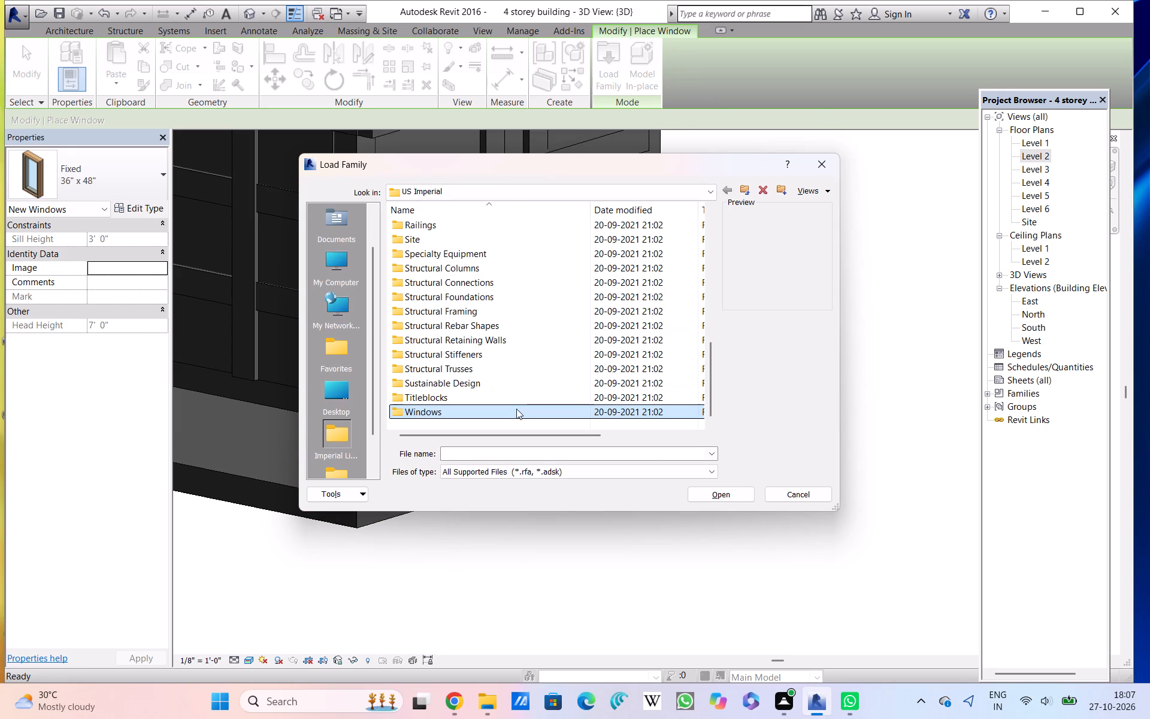
left_click(516, 409)
left_click(737, 502)
left_click(736, 499)
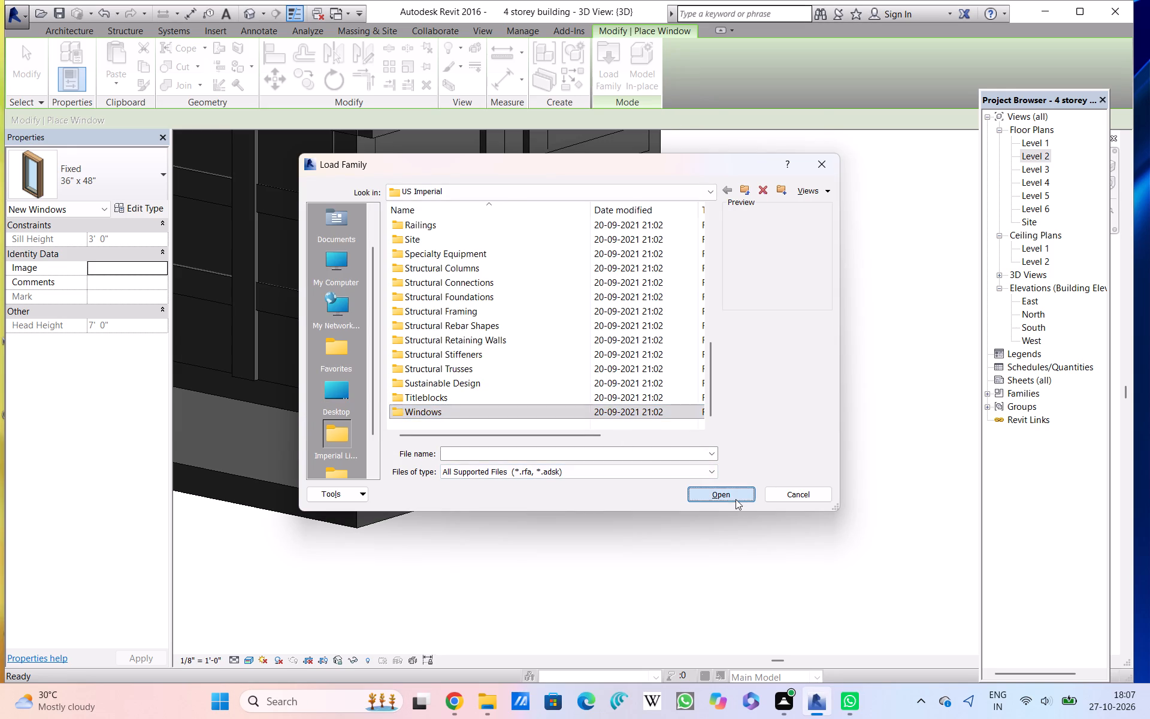
left_click(458, 279)
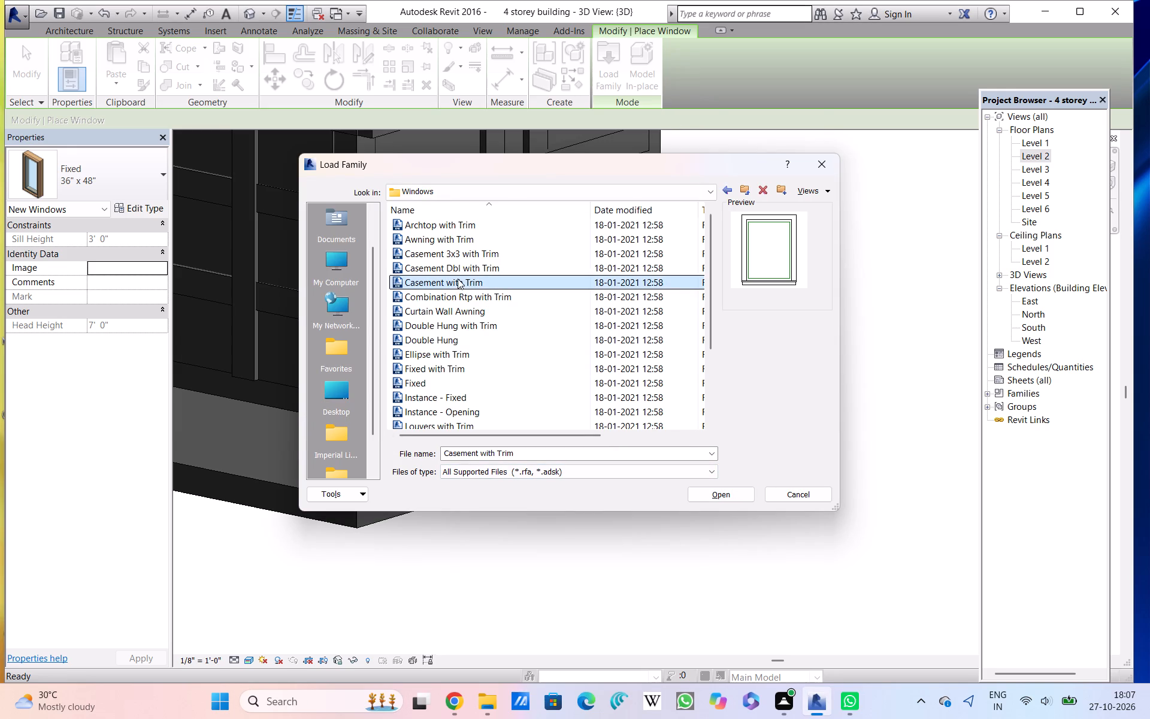
left_click(461, 265)
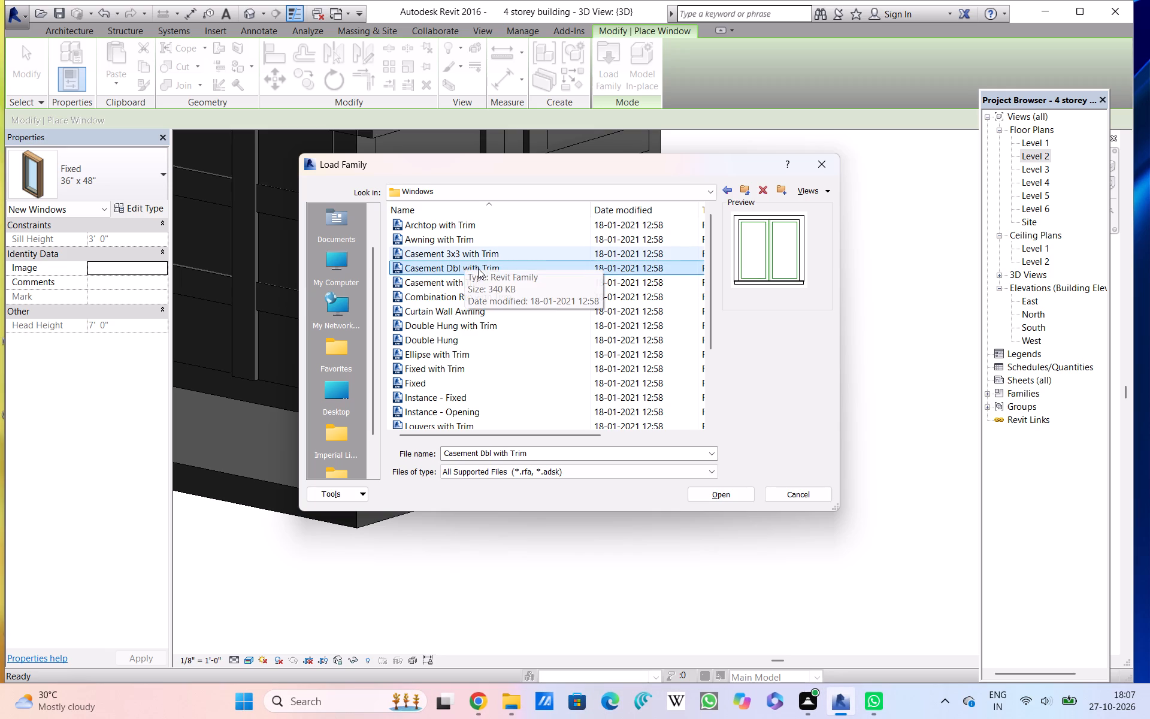
left_click(701, 494)
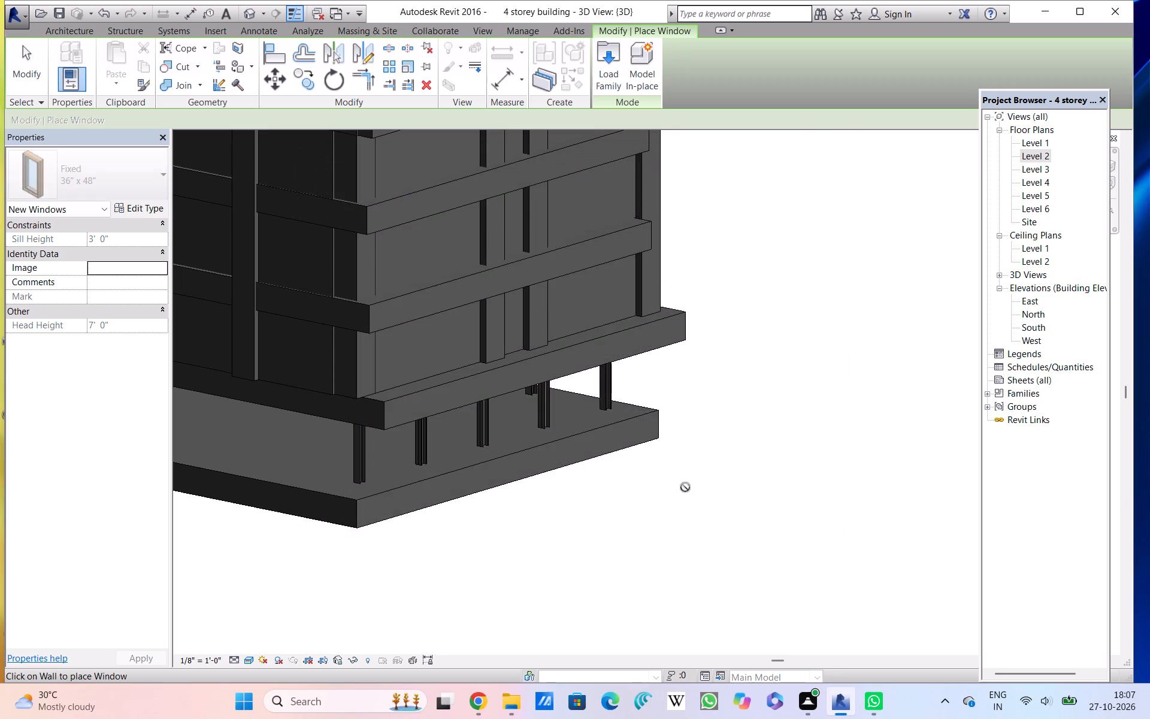
Place 48" x 48" Casement Dbl with Trim windows one above another in the west facade's corner bay on Levels 2, 3 and 4.
left_click(425, 346)
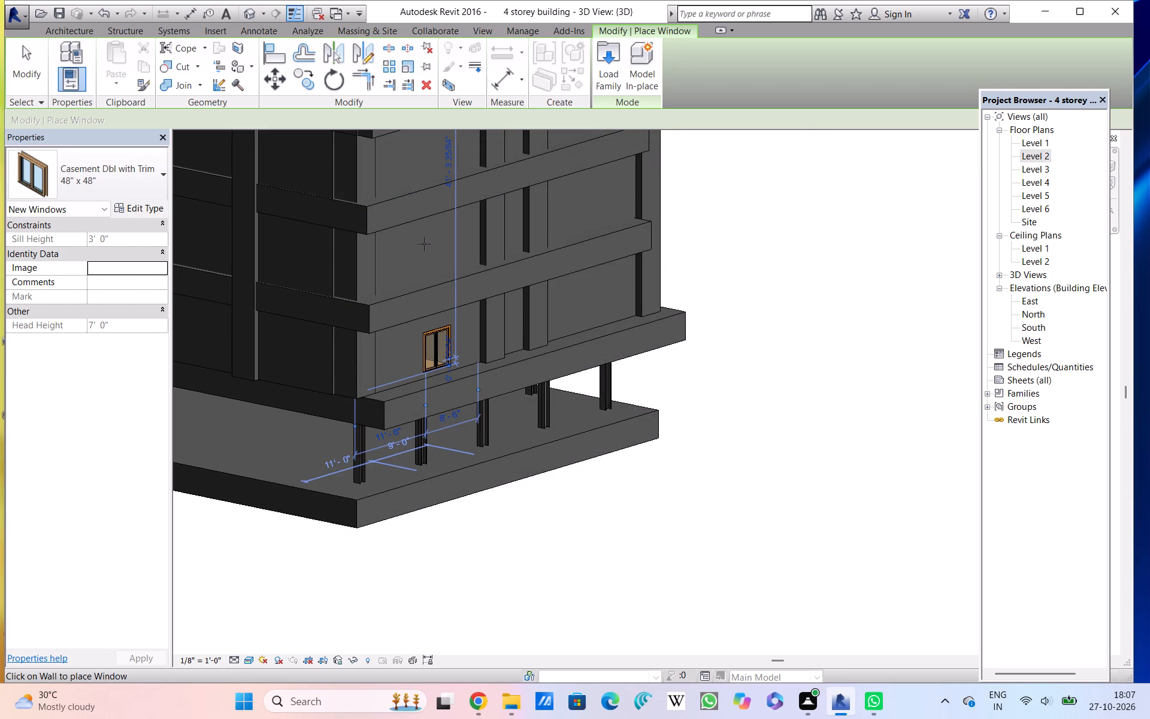
left_click(429, 239)
scroll(431, 238, "down", 4)
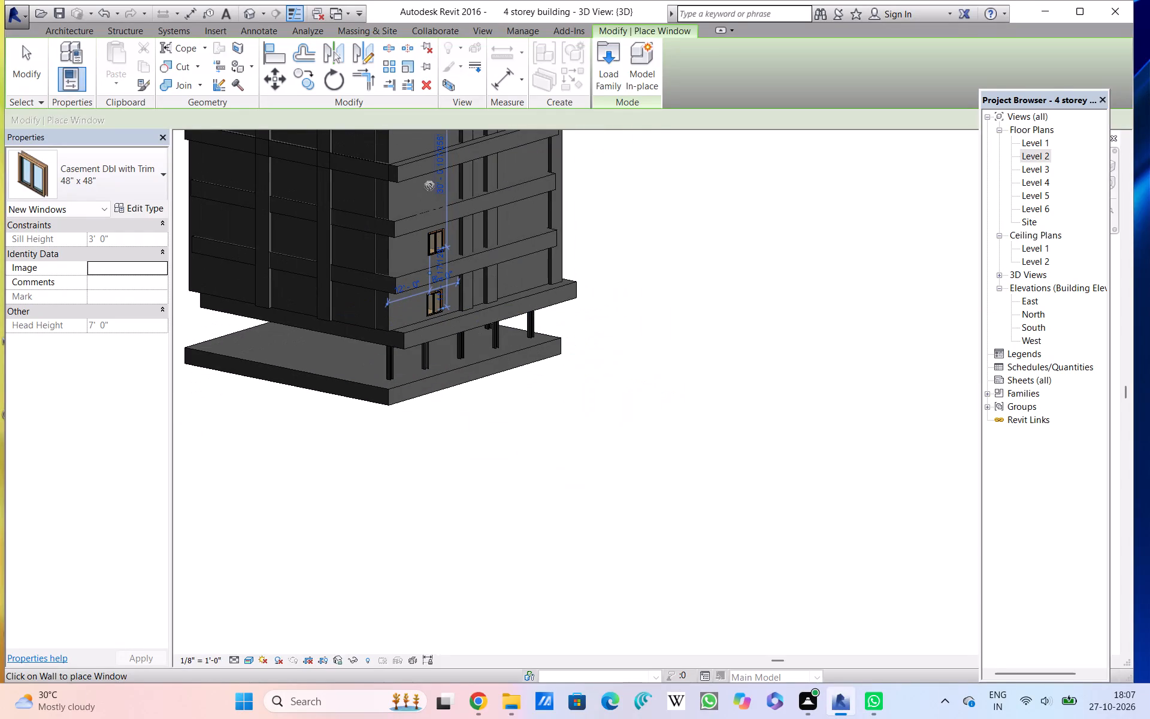
left_click(429, 188)
scroll(429, 188, "down", 1)
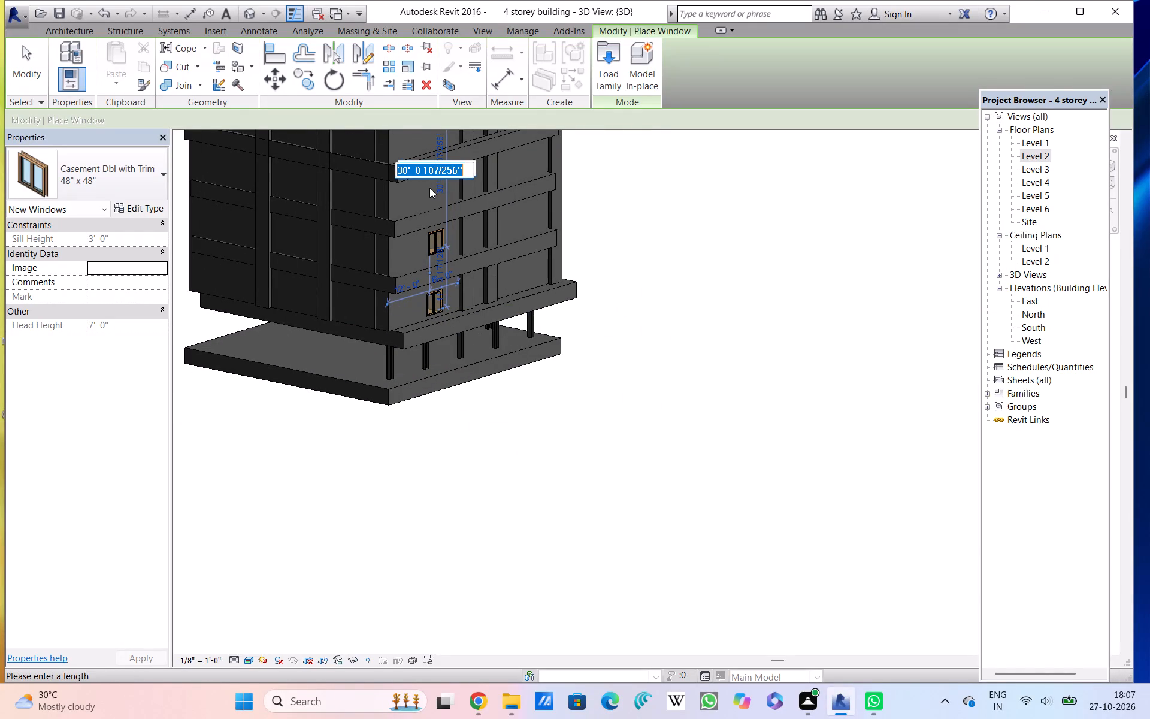
scroll(429, 188, "down", 1)
middle_click_drag(429, 188, 470, 306)
scroll(470, 315, "up", 9)
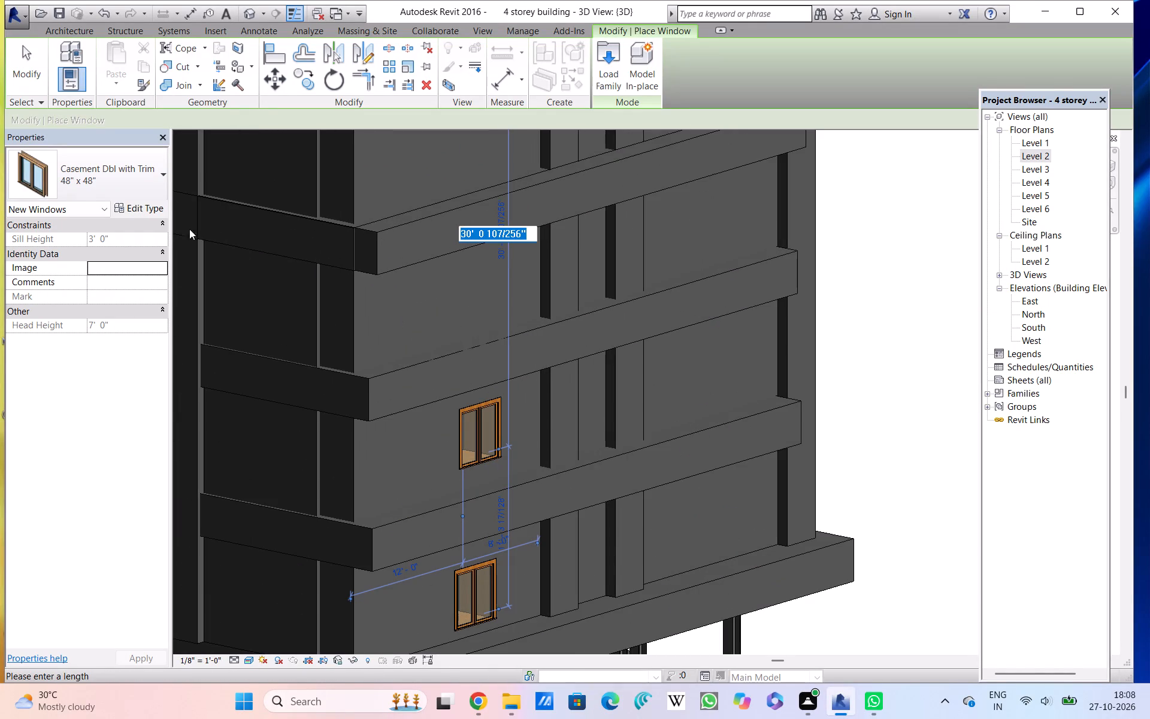
left_click(120, 185)
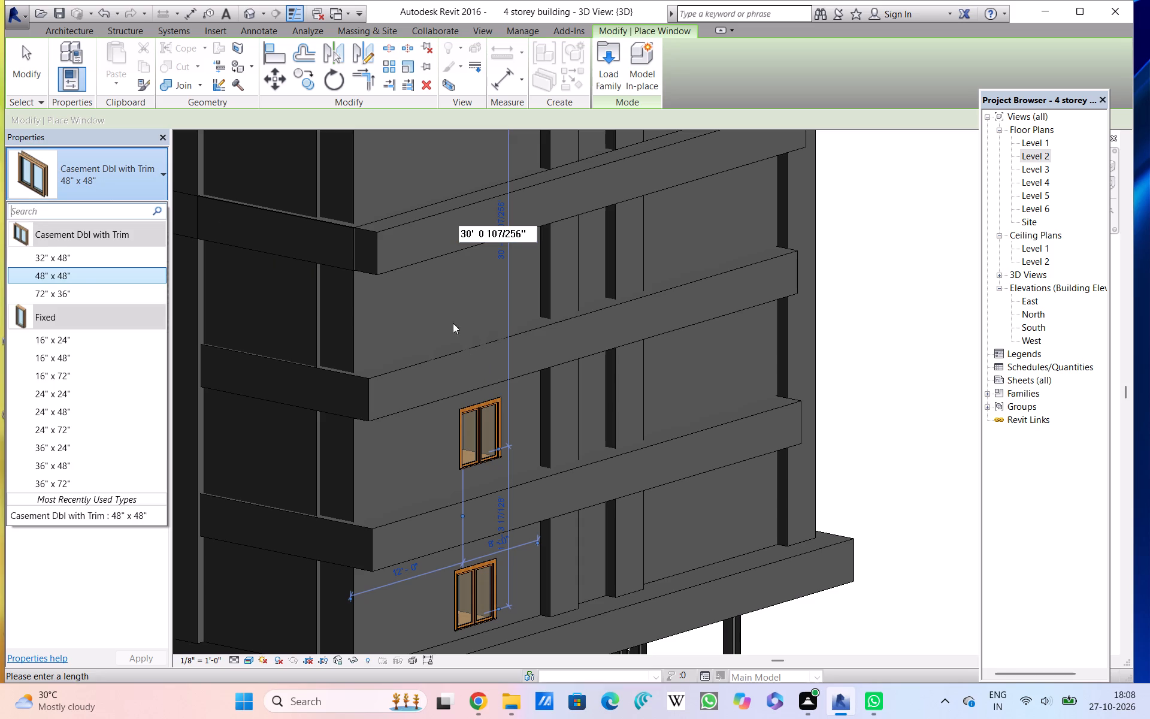
left_click(461, 294)
left_click(447, 291)
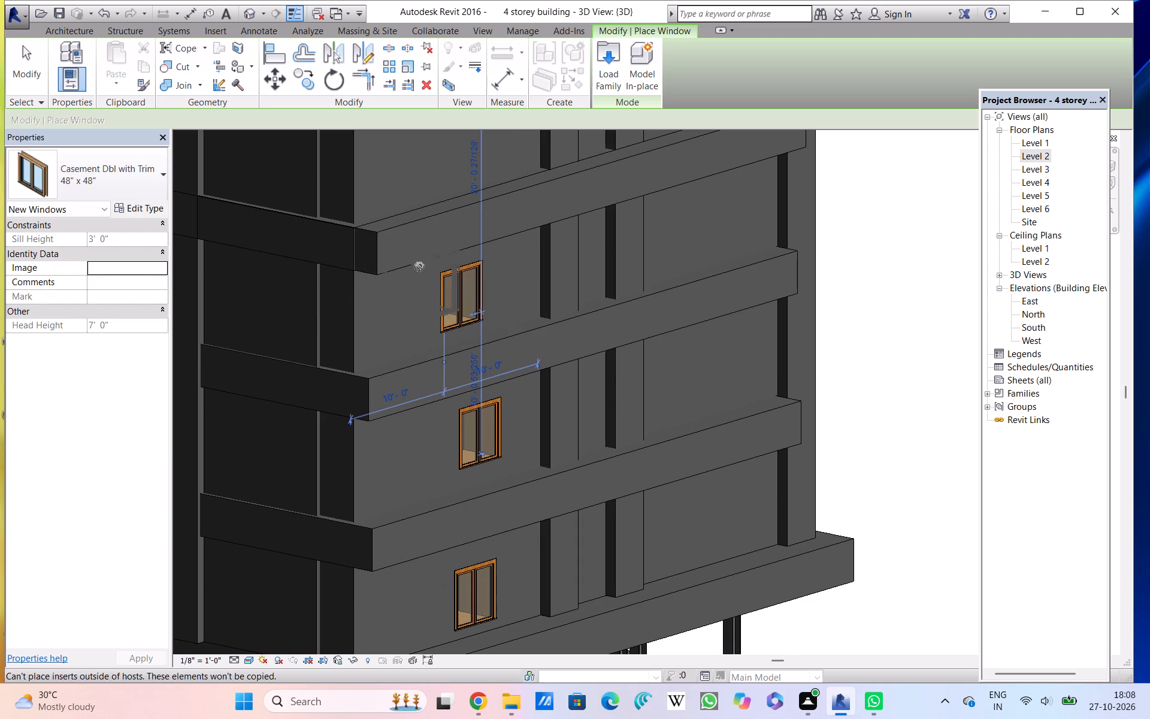
Place a fourth 48" x 48" casement window above the others in the same west facade bay on Level 5.
scroll(448, 148, "down", 4)
middle_click_drag(441, 192, 463, 318)
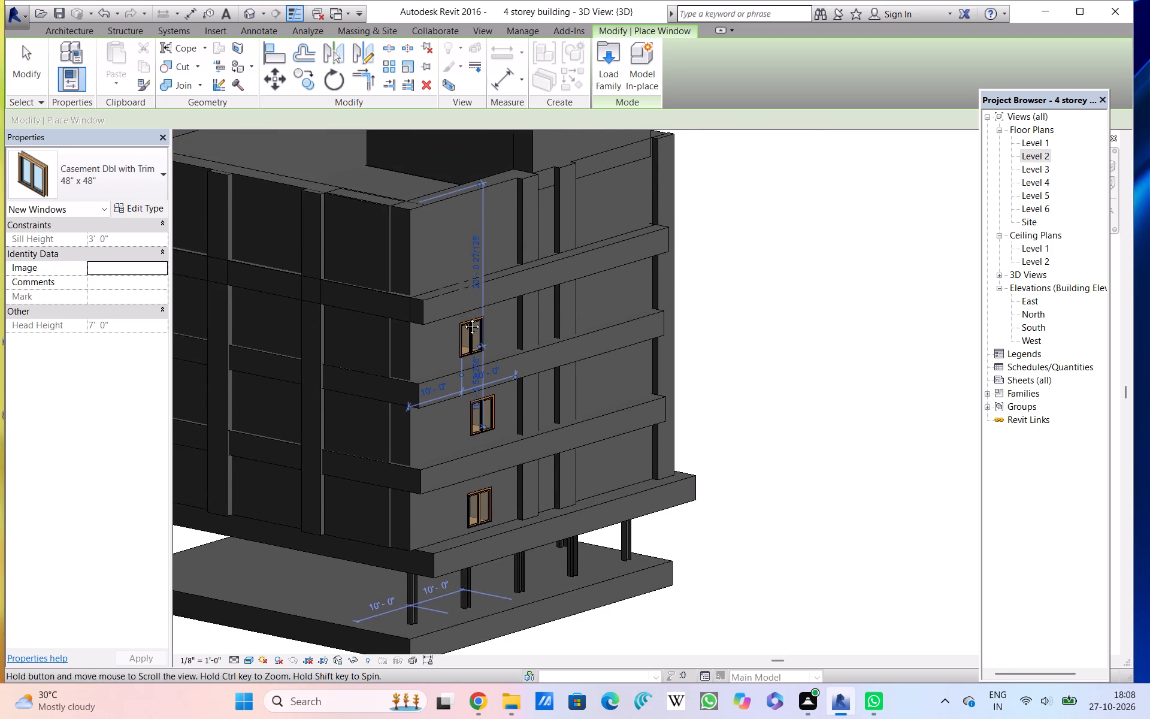
middle_click_drag(463, 318, 468, 348)
left_click(479, 289)
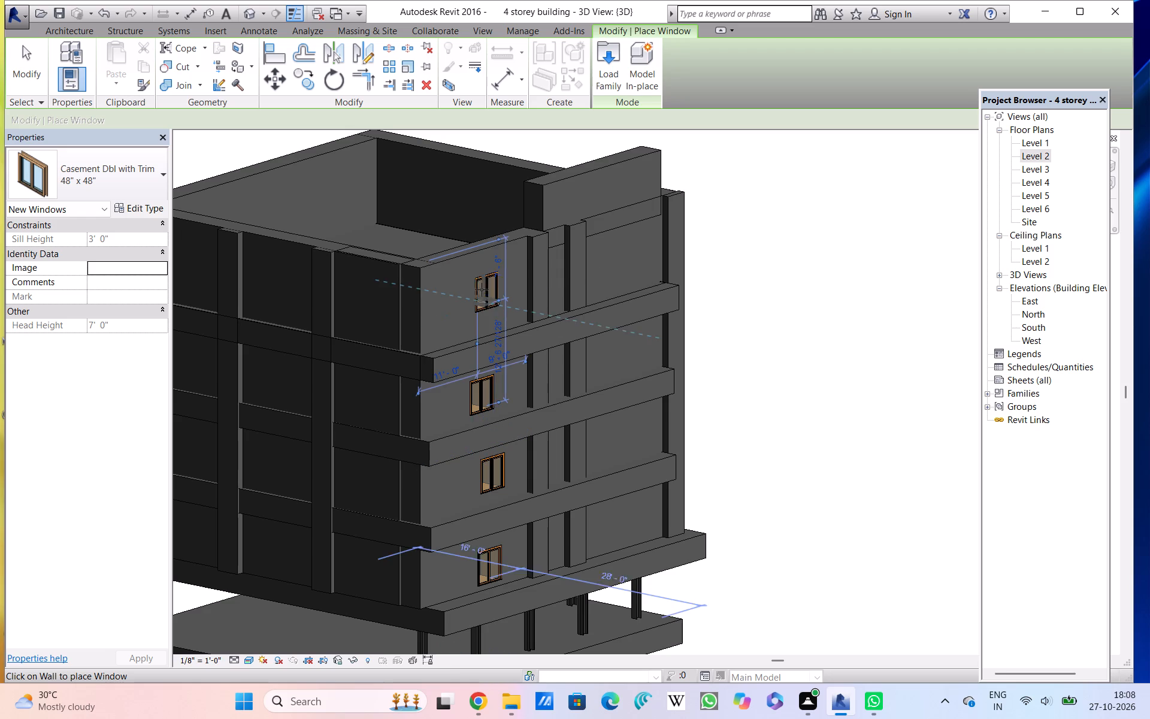
scroll(743, 306, "up", 1)
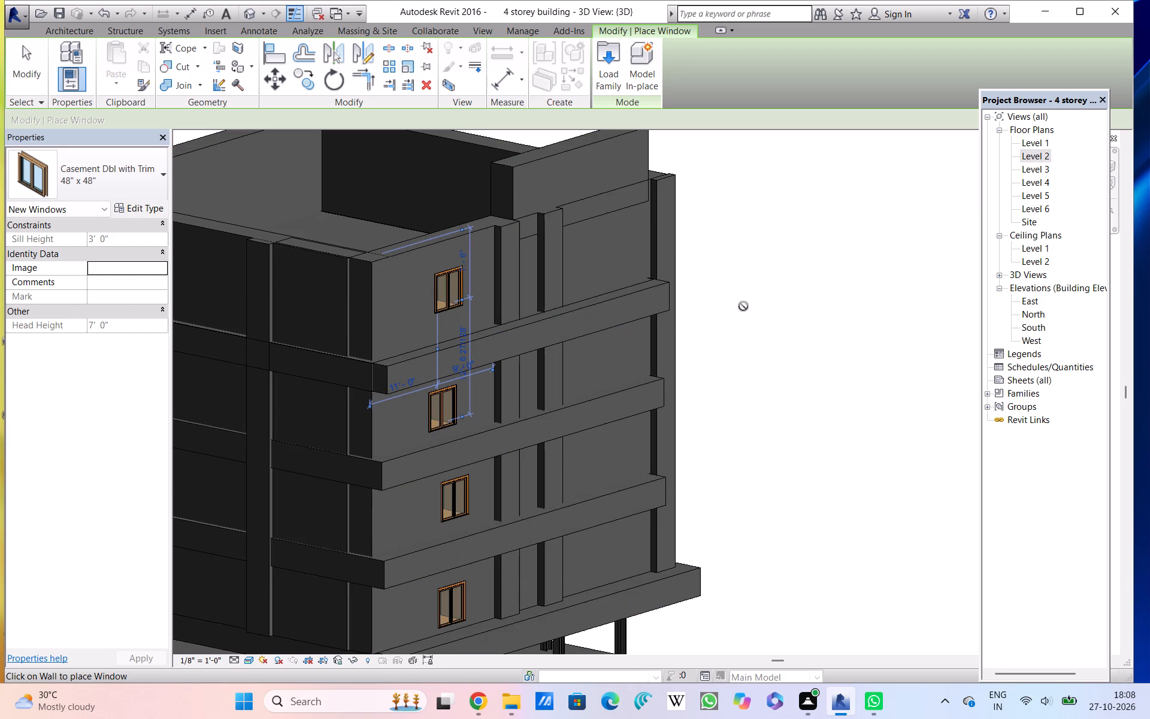
scroll(743, 306, "up", 1)
middle_click_drag(743, 306, 822, 288)
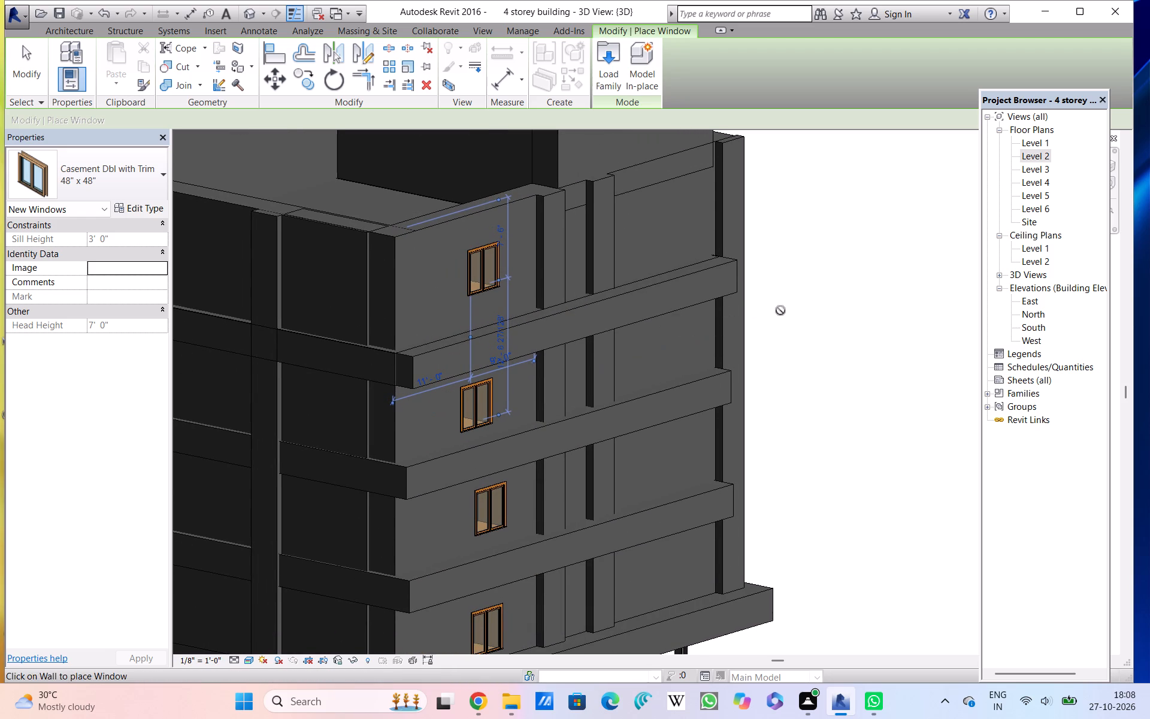
key("Escape")
key("Escape")
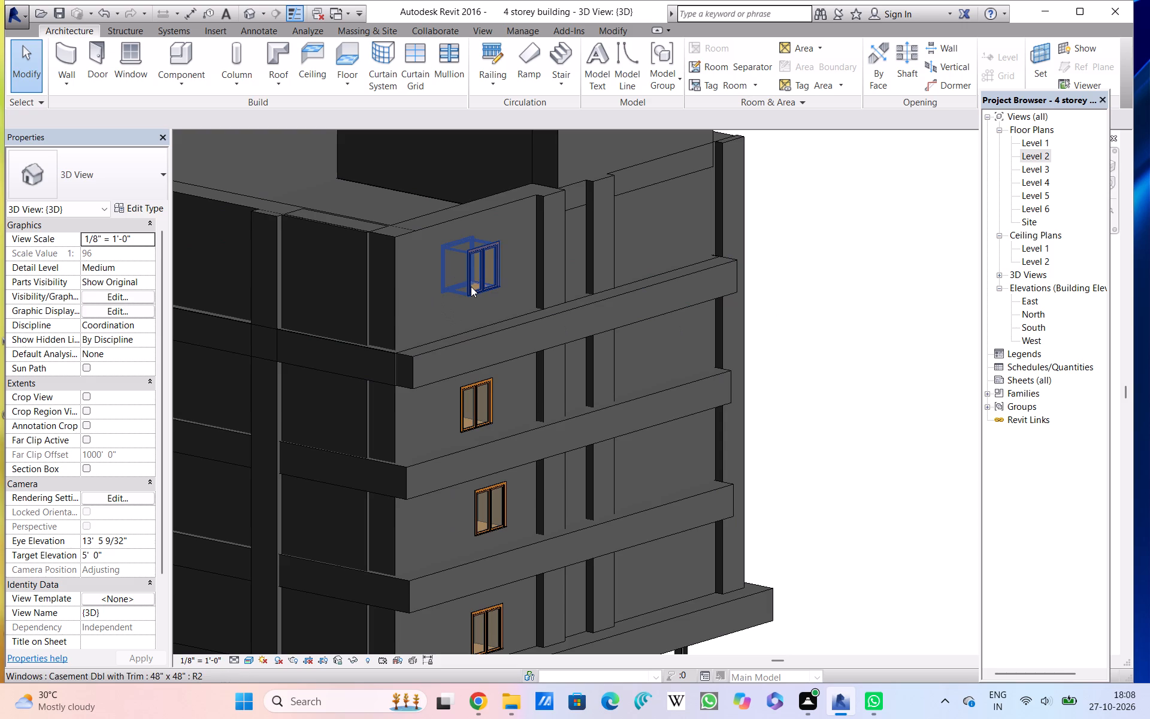
Set the sash material of the four west facade casement windows' 48" x 48" type to Glass, Clear Glazing.
left_click(471, 286)
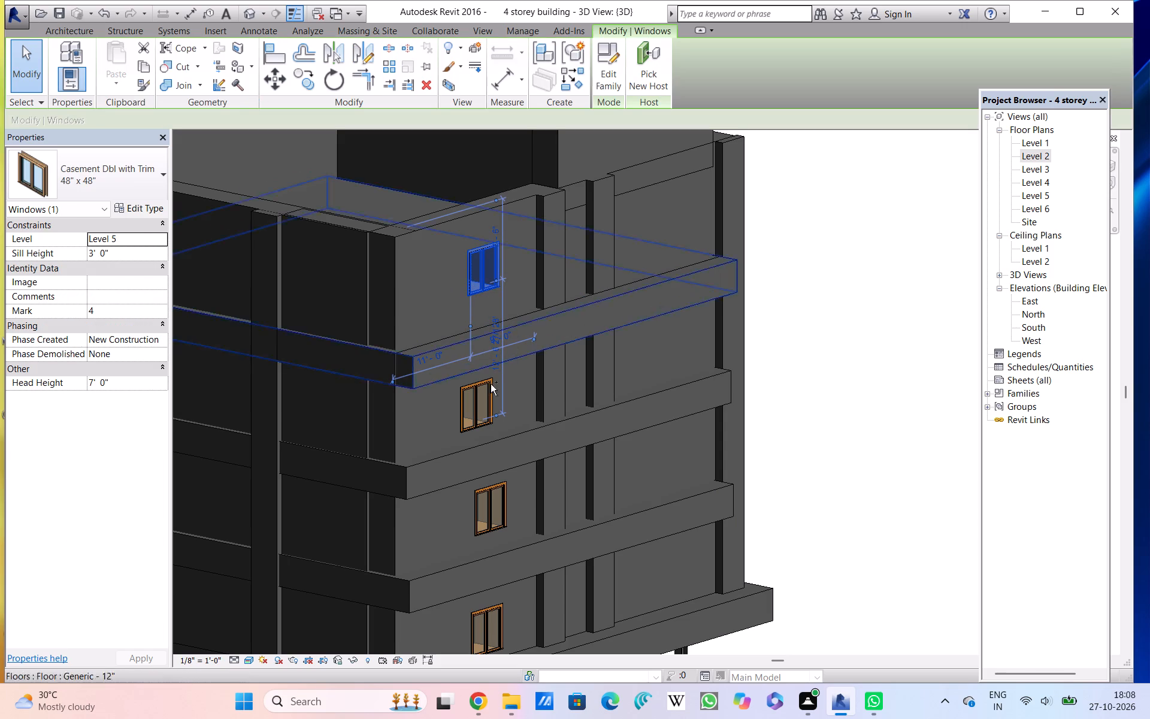
left_click(482, 398, "ctrl")
left_click(502, 509, "ctrl")
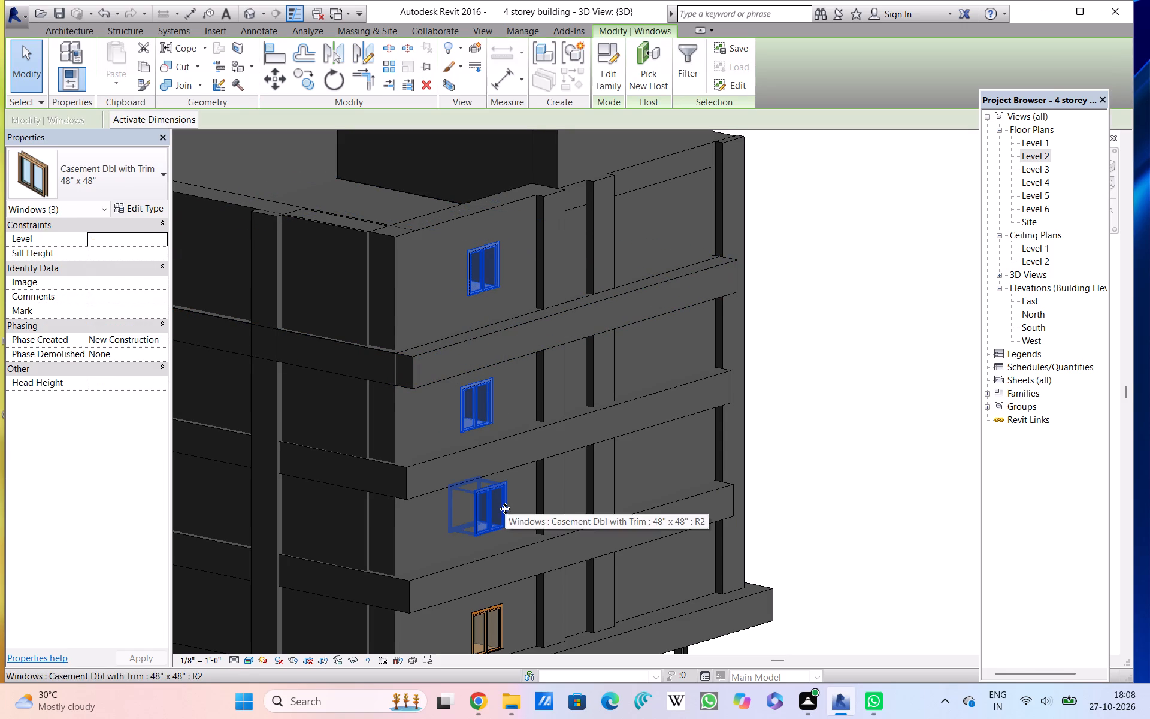
middle_click_drag(505, 509, 495, 439, "ctrl")
left_click(533, 567, "ctrl")
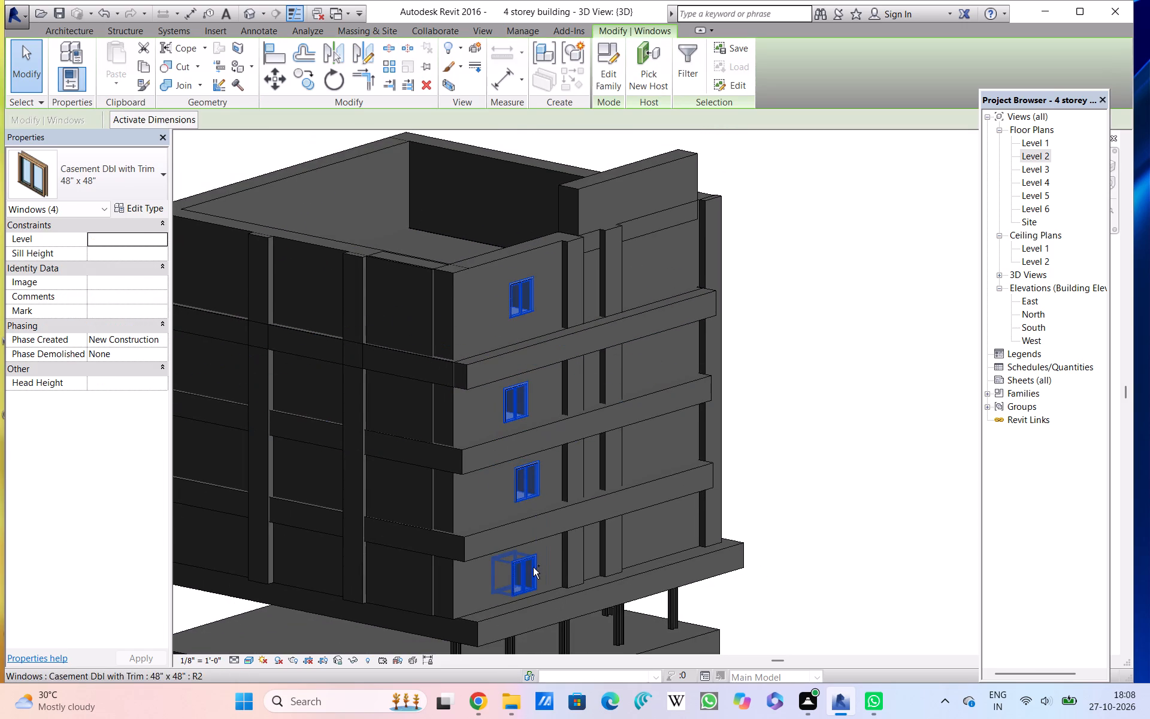
left_click(144, 206)
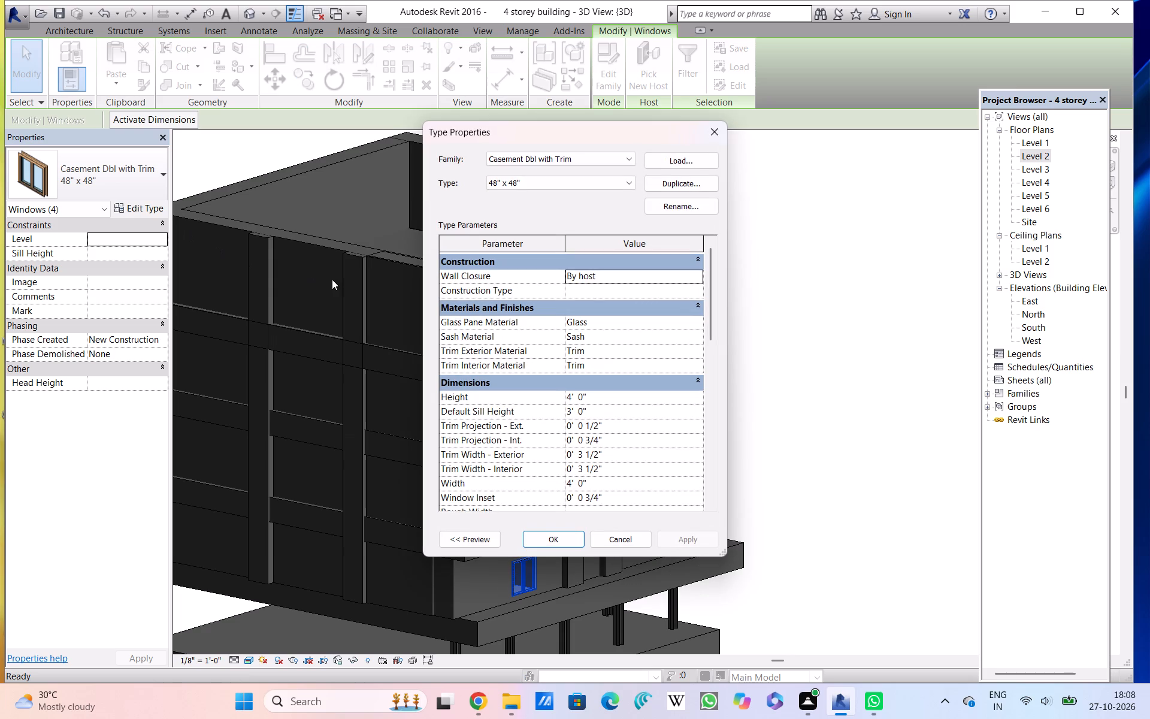
double_click(581, 337)
left_click(698, 336)
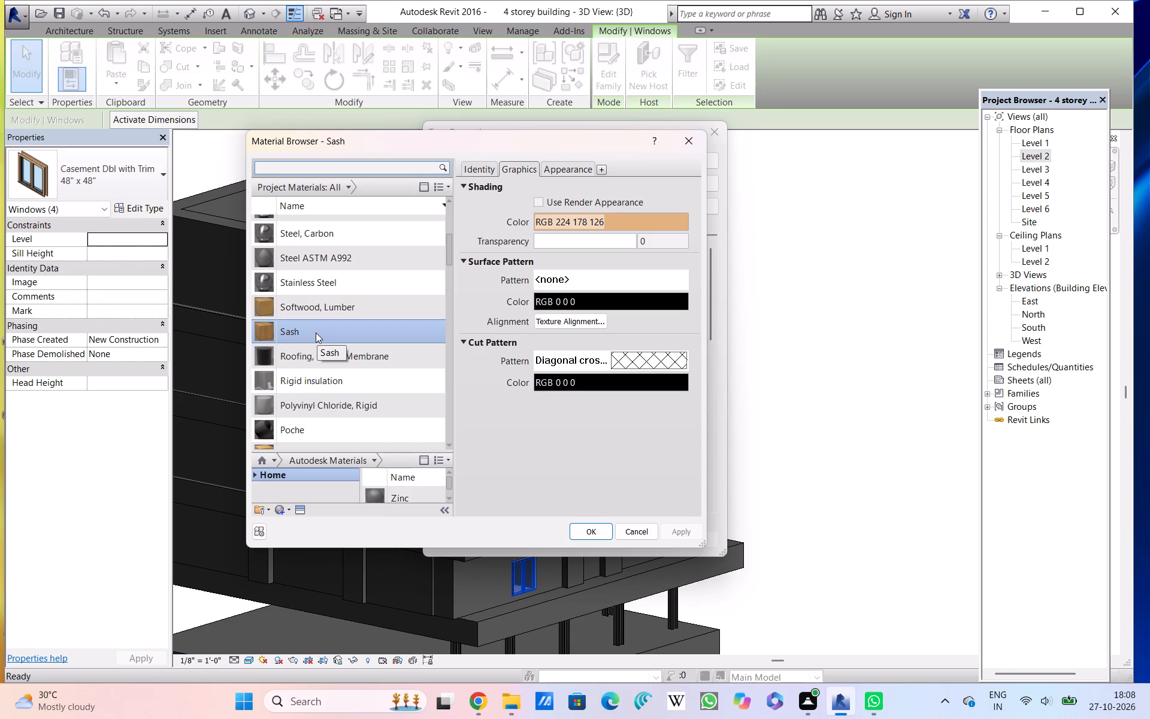
scroll(310, 338, "down", 2)
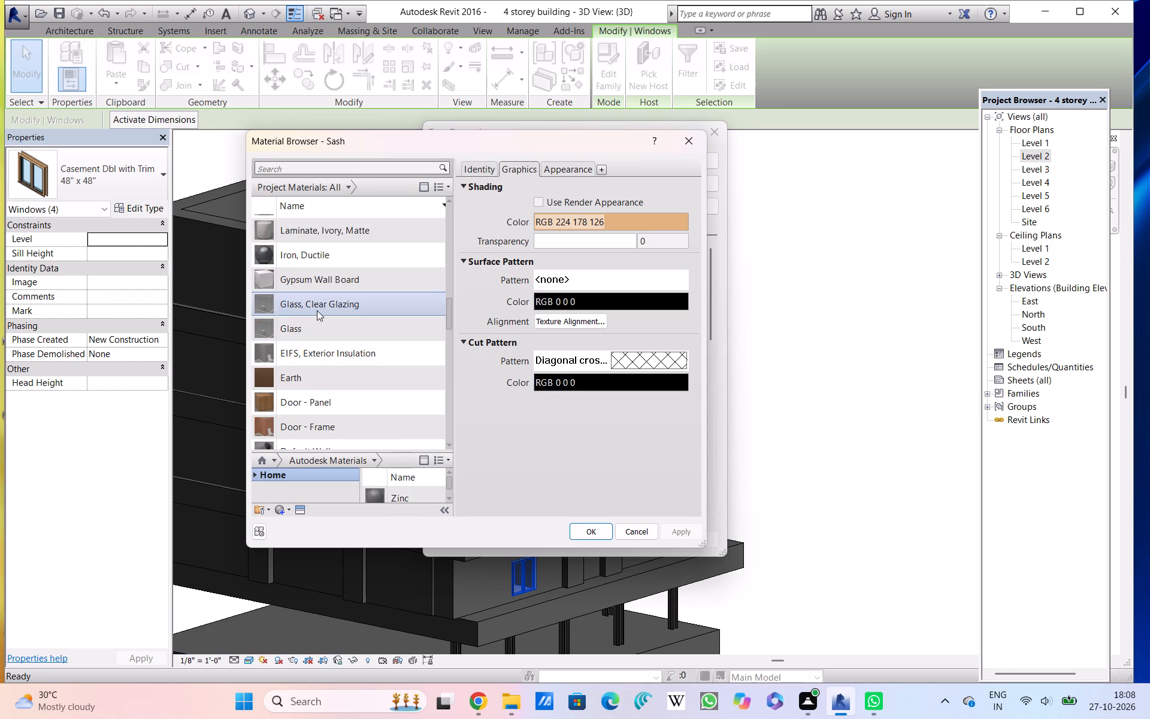
left_click(317, 310)
left_click(604, 529)
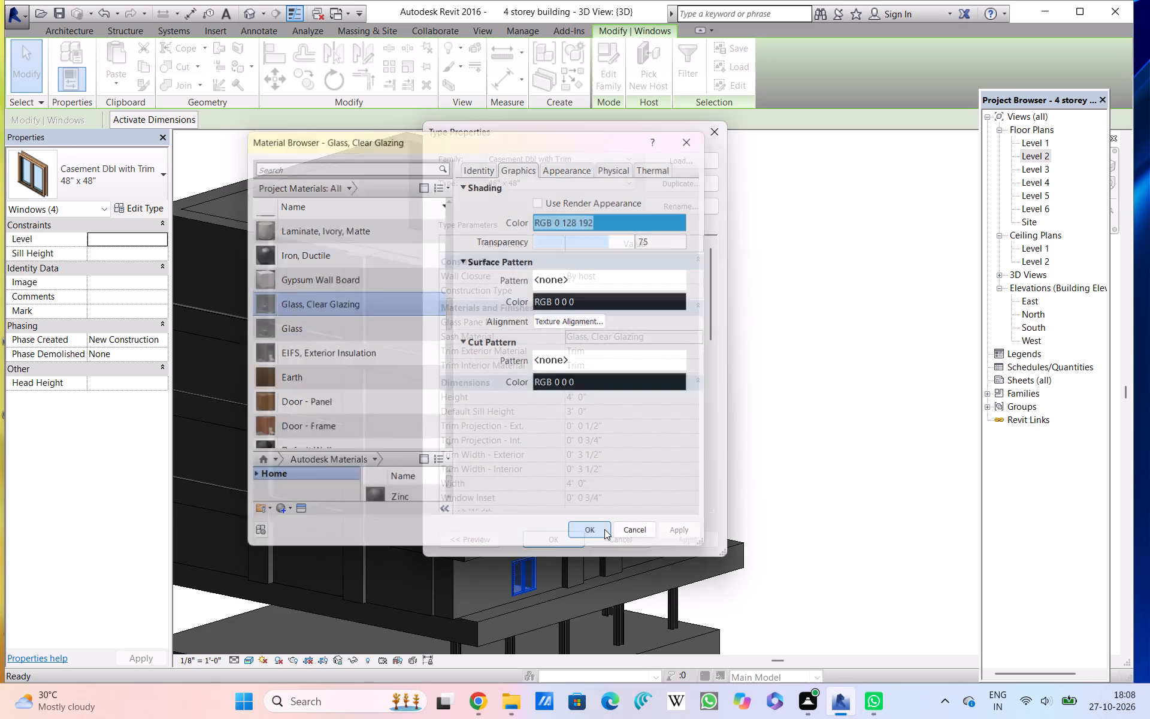
left_click(665, 541)
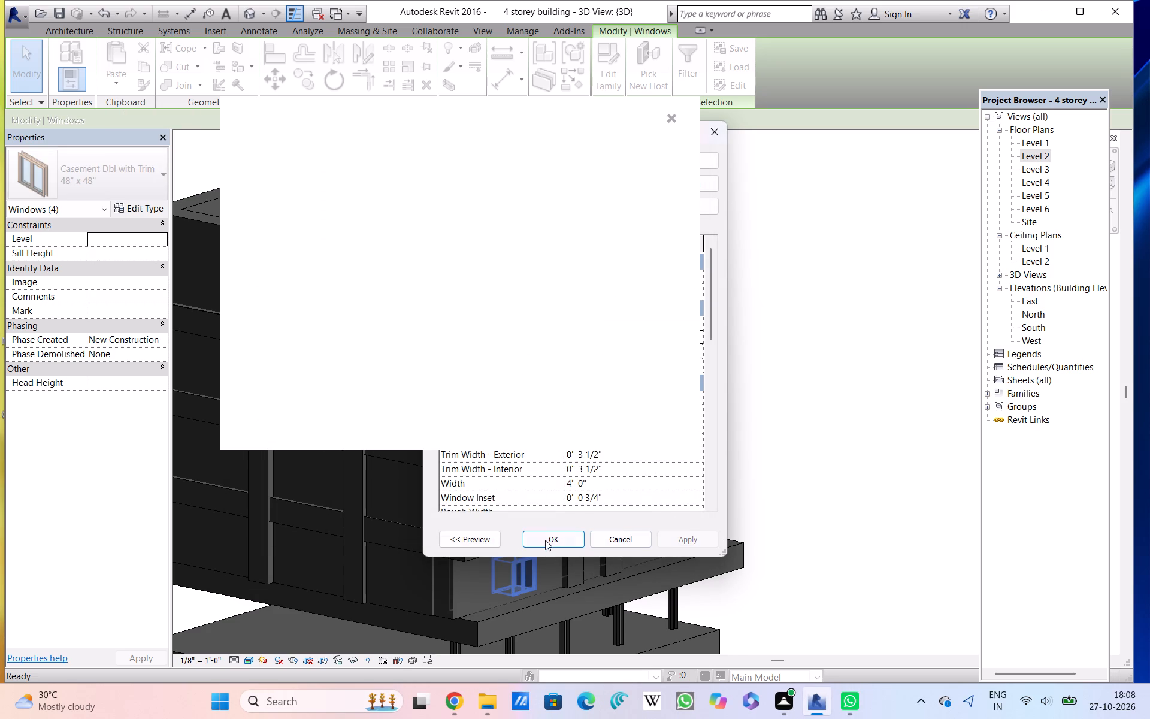
left_click(543, 539)
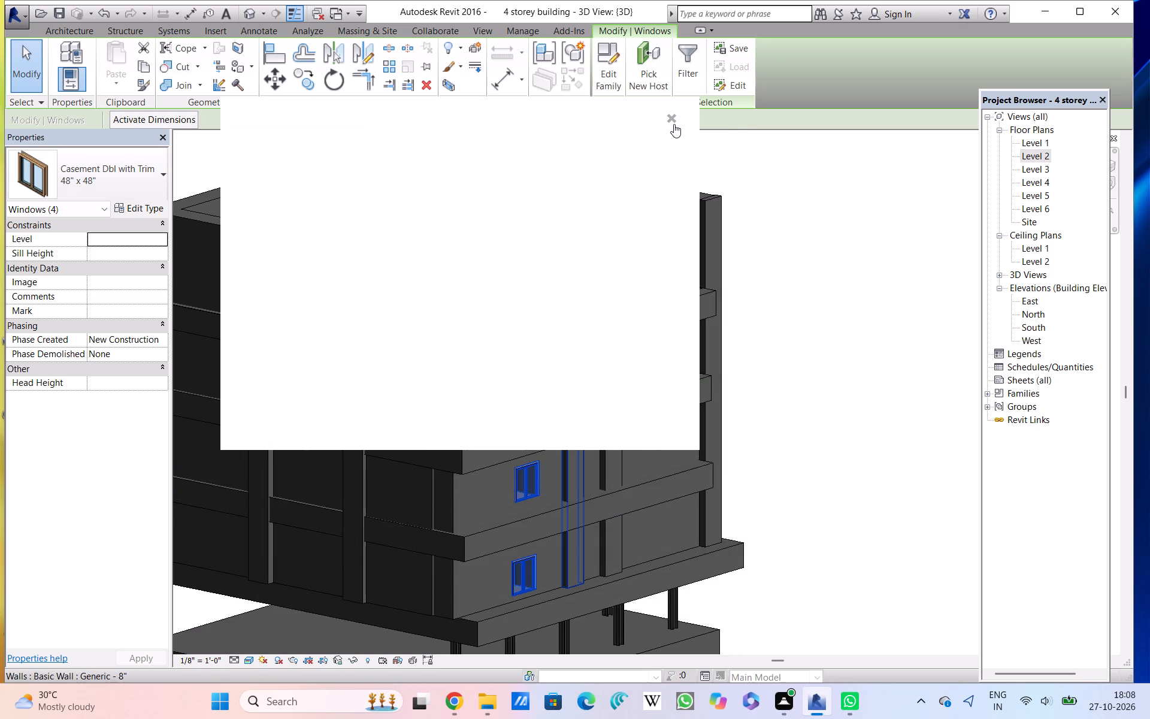
left_click(672, 119)
left_click(672, 119)
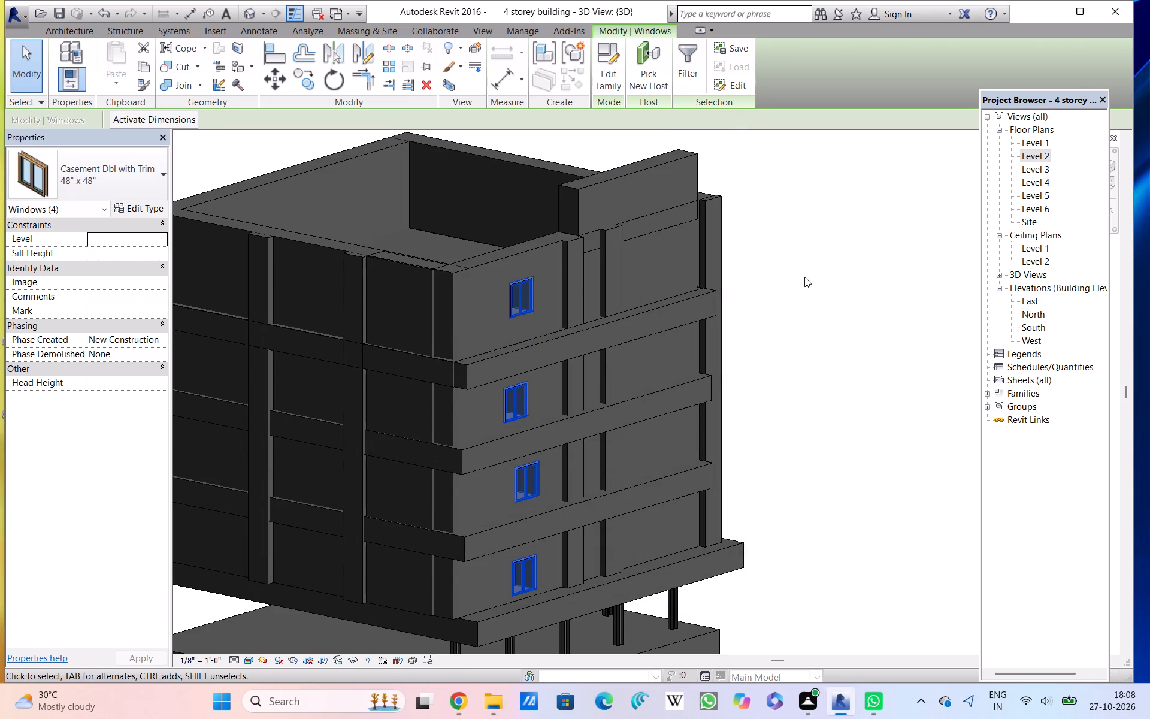
left_click(804, 277)
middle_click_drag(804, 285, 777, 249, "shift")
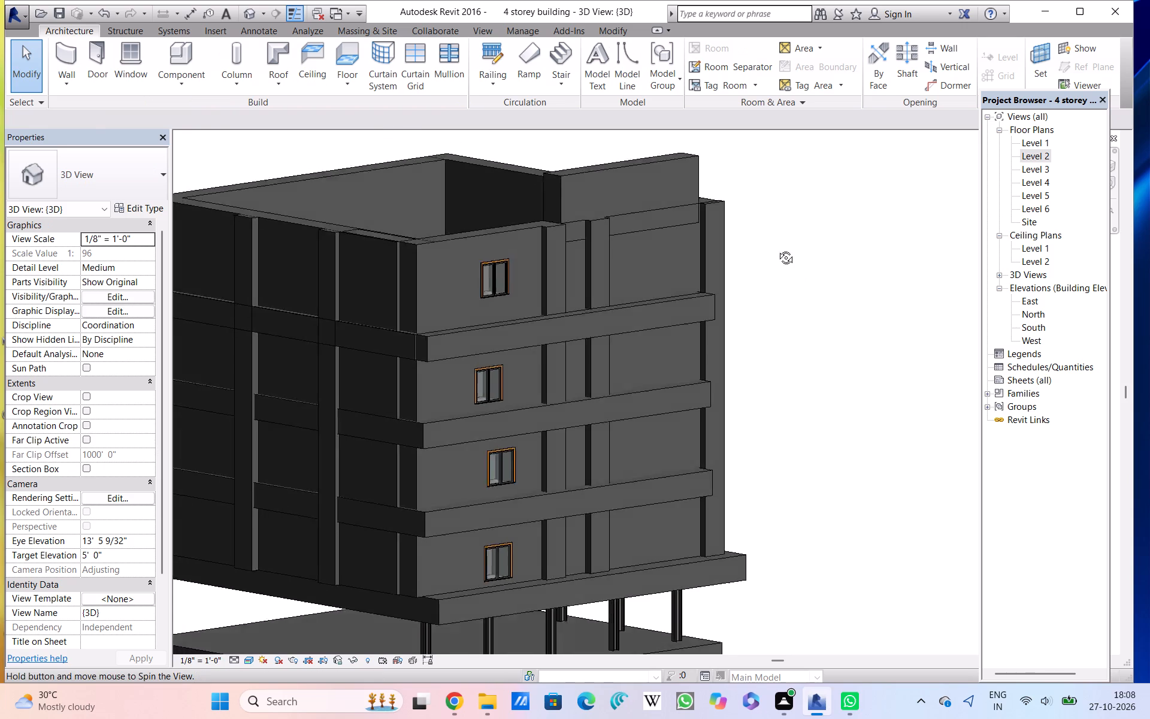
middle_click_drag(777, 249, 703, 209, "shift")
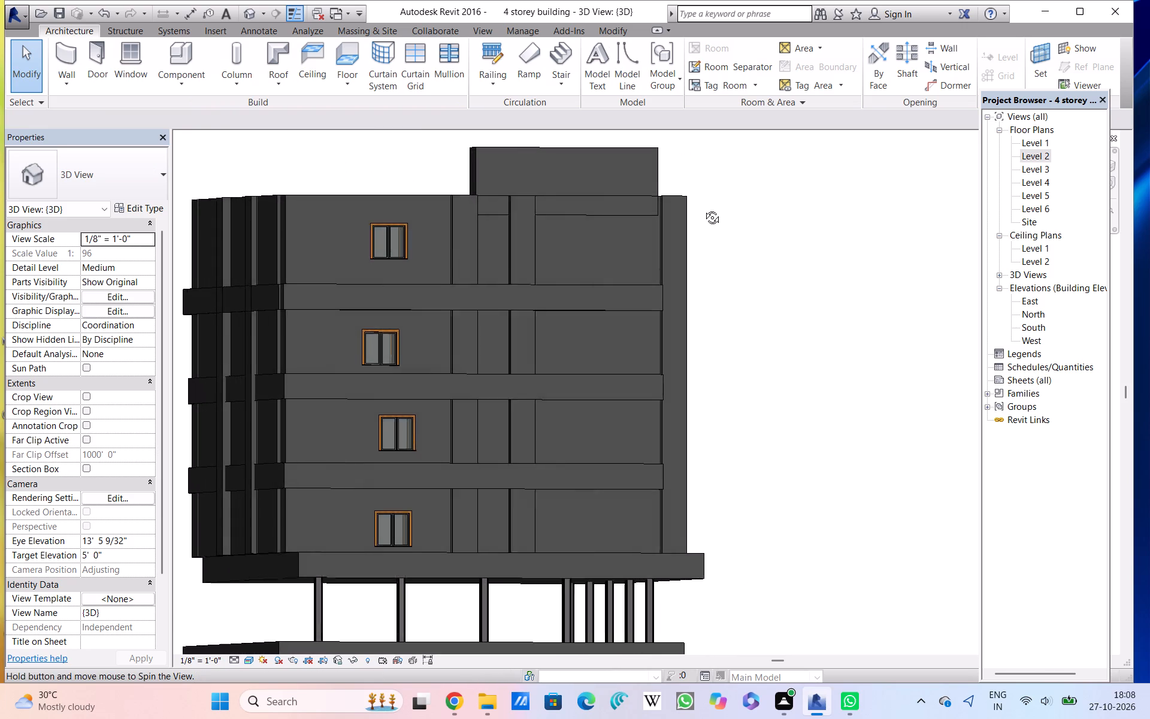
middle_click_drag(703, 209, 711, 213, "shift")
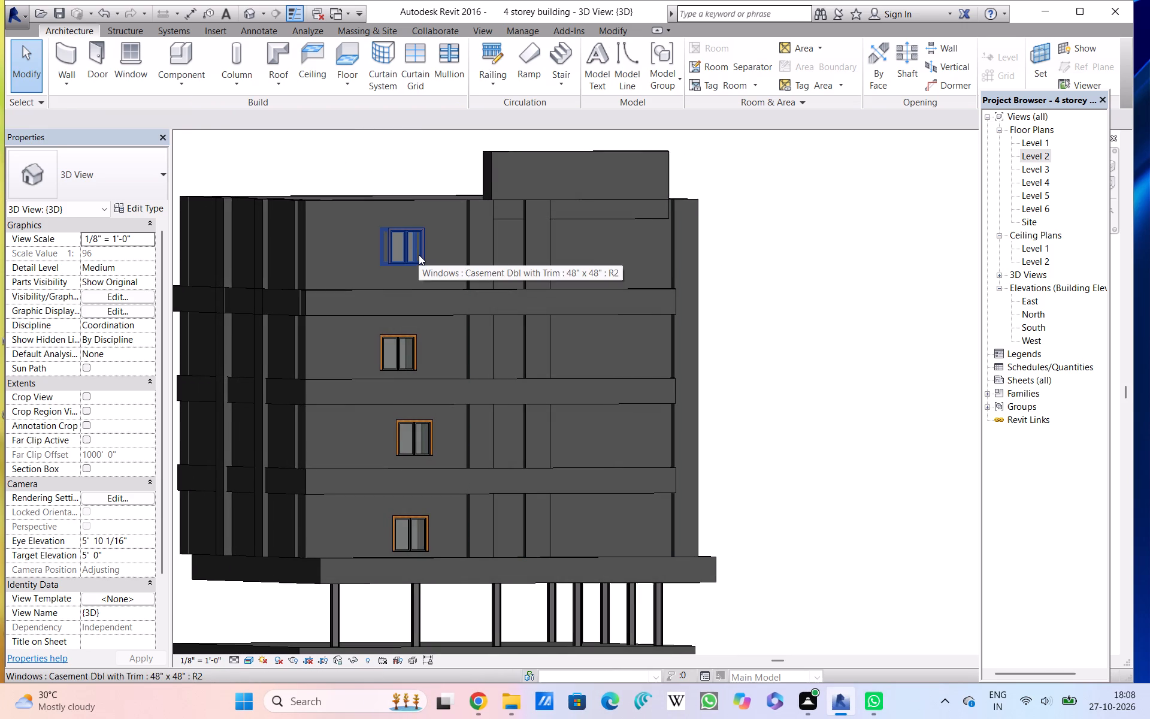
Set the trim exterior material of the four west facade casement windows' 48" x 48" type to Earth.
left_click(419, 255)
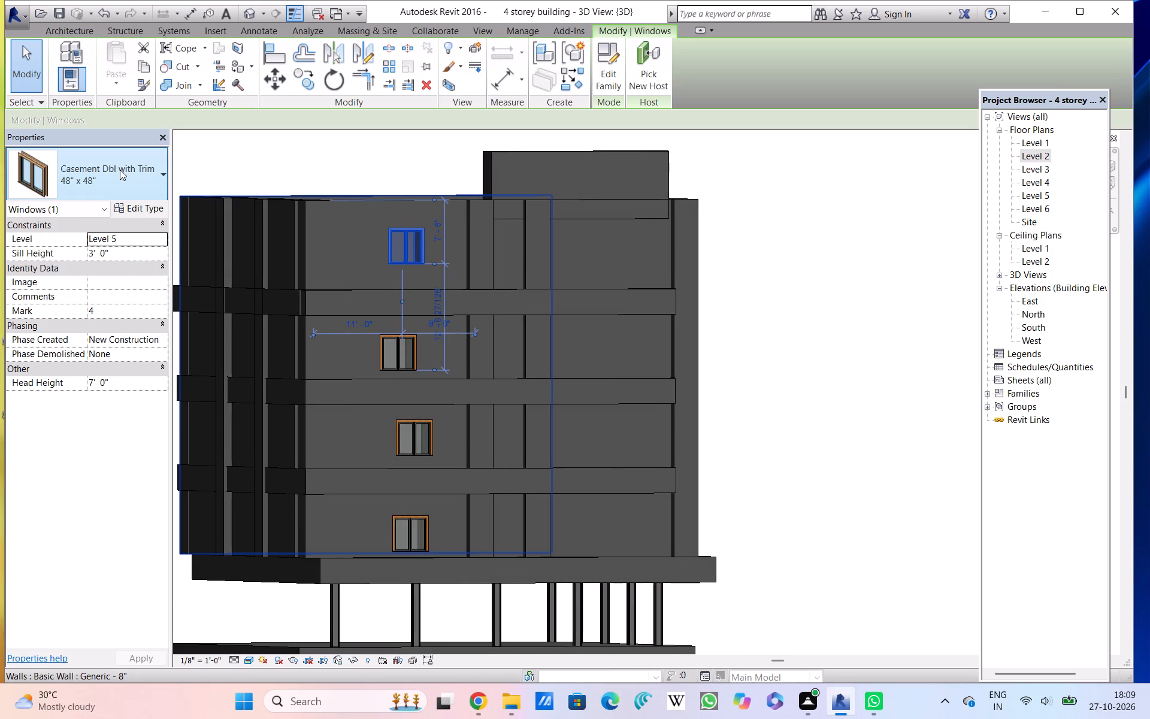
left_click(392, 374, "ctrl")
left_click(398, 437, "ctrl")
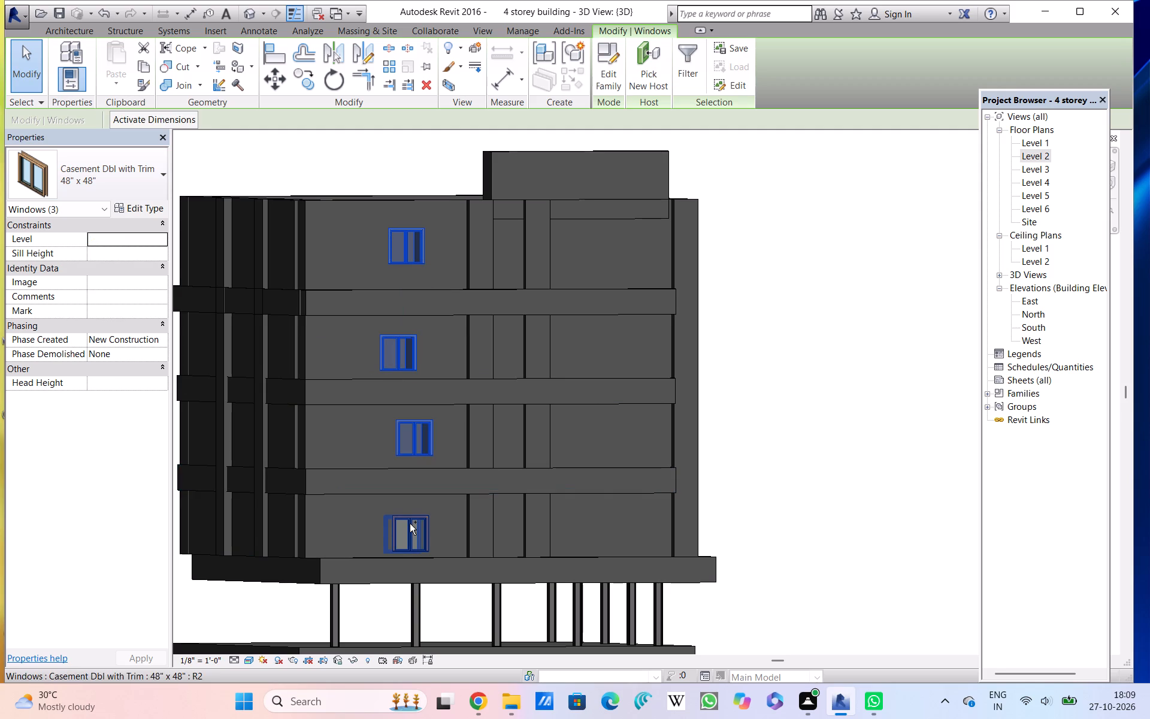
left_click(410, 524, "ctrl")
left_click(147, 206)
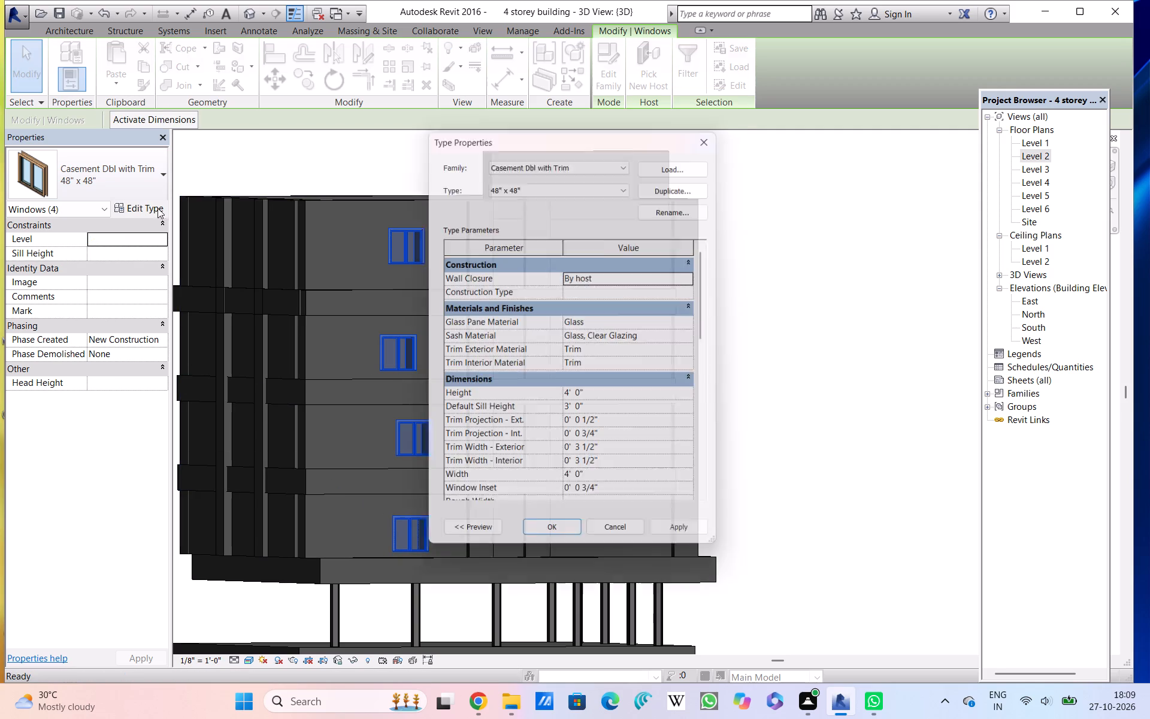
double_click(585, 355)
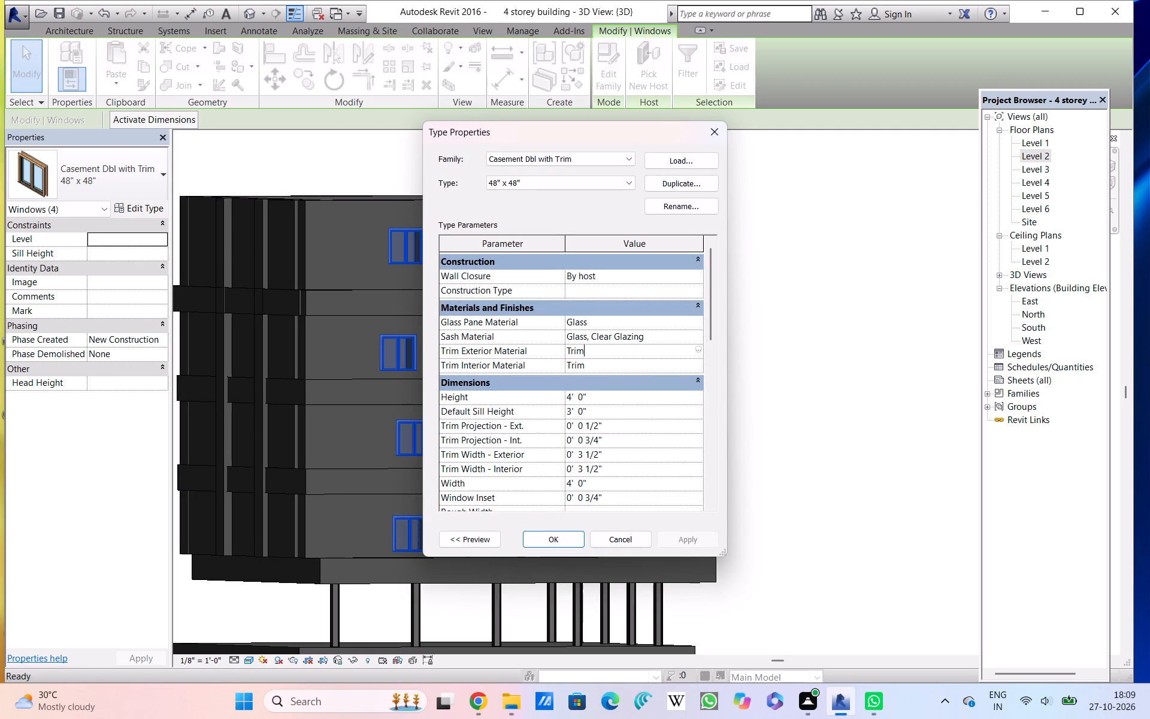
left_click(701, 348)
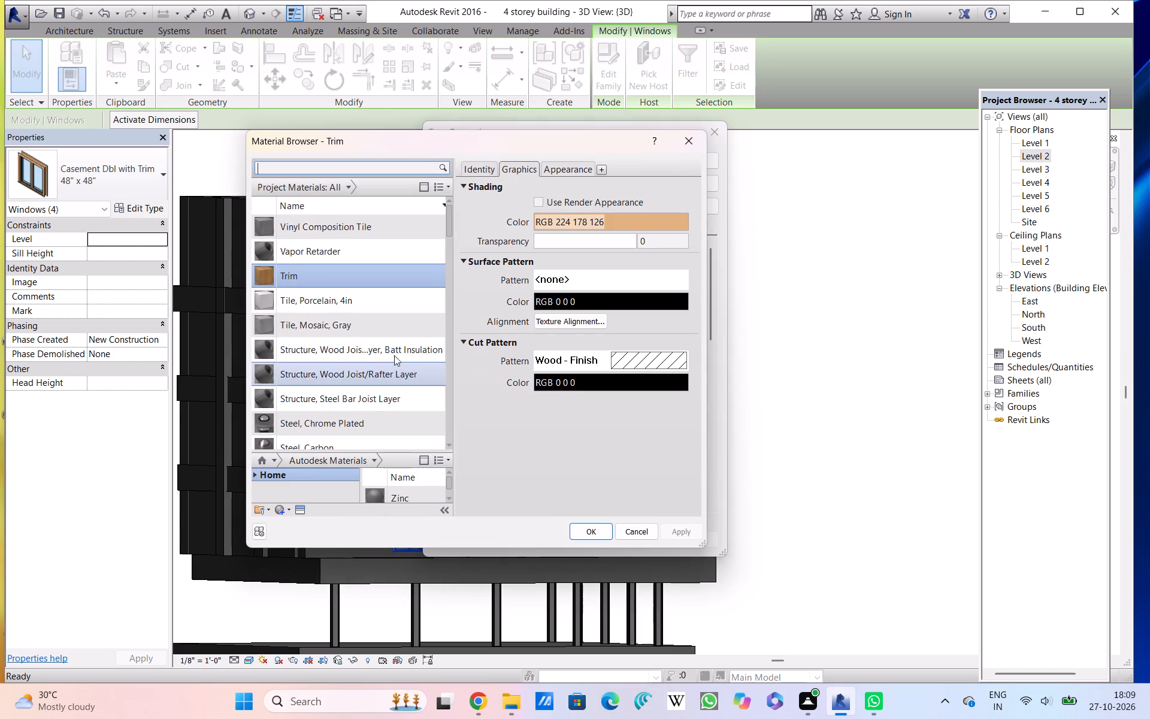
scroll(323, 306, "down", 3)
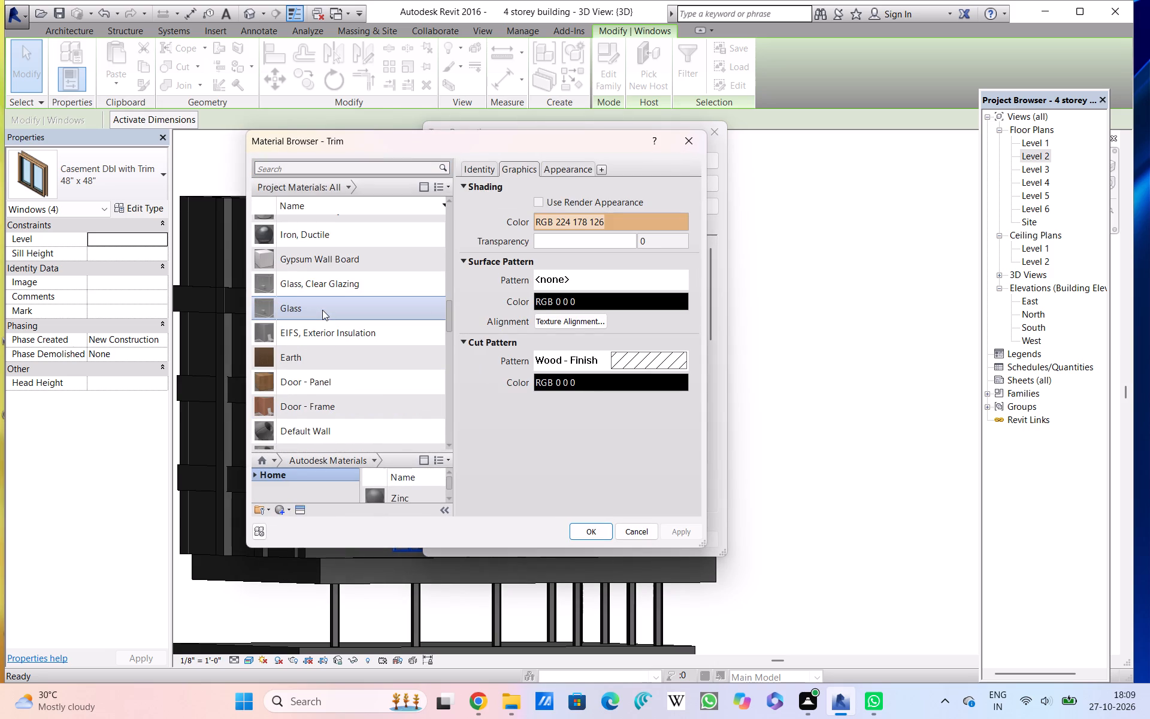
left_click(323, 358)
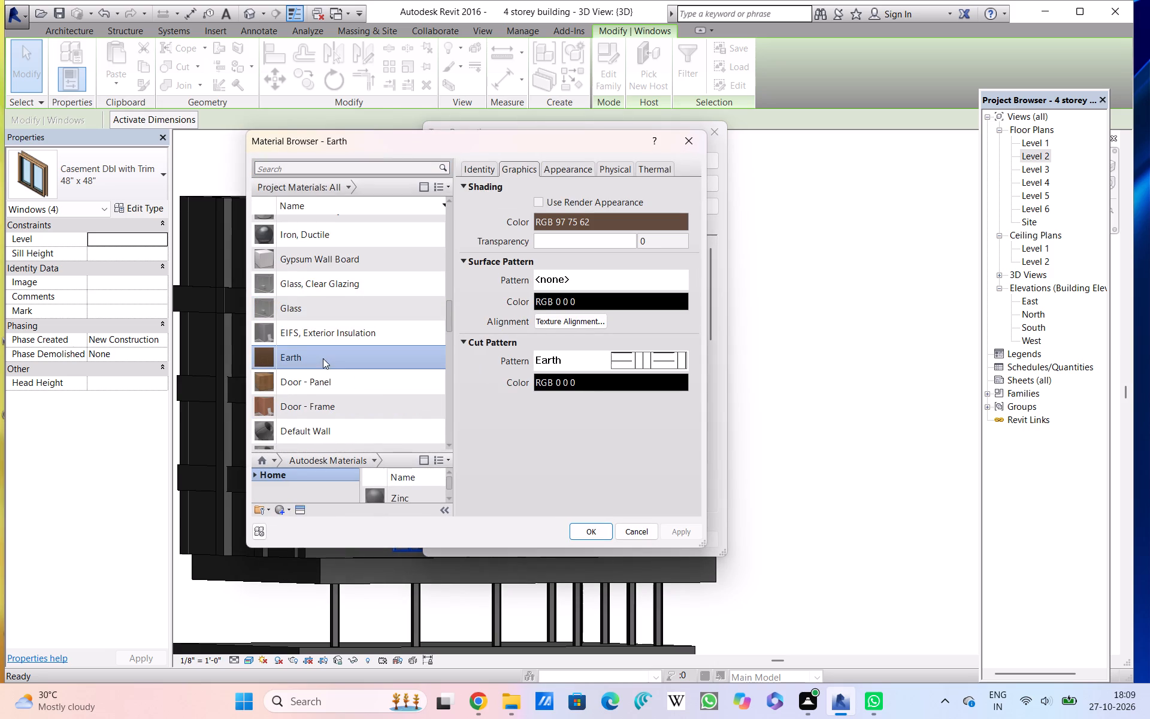
left_click(595, 525)
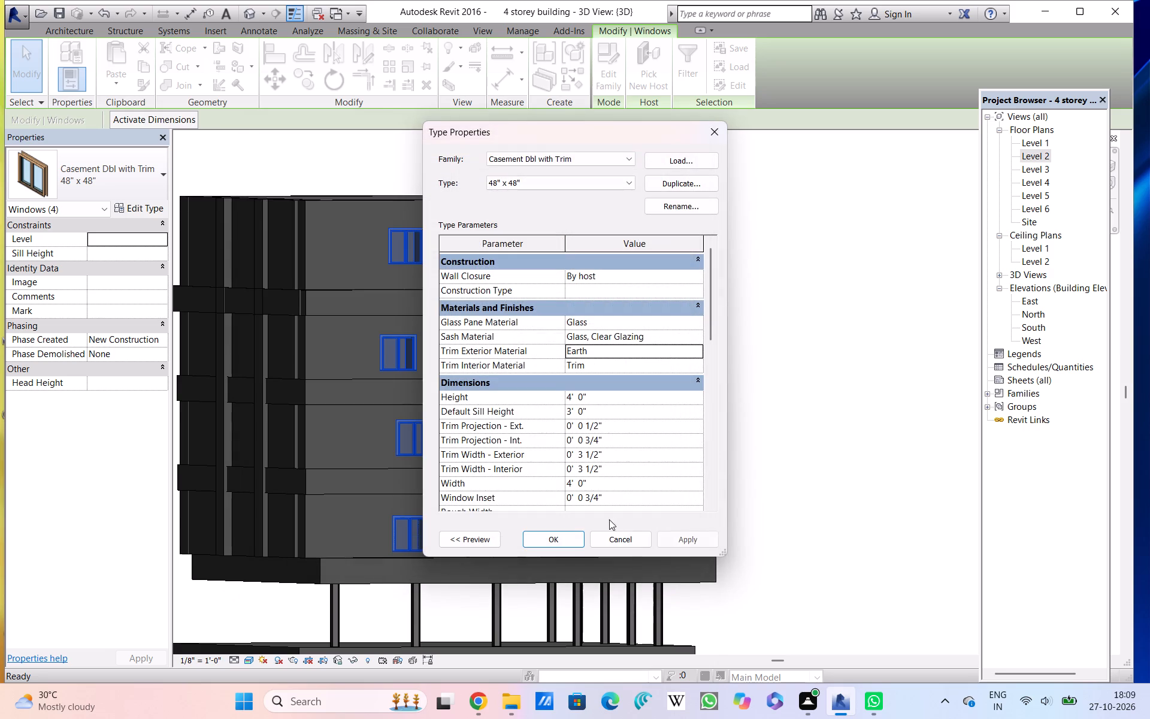
left_click(672, 538)
left_click(559, 539)
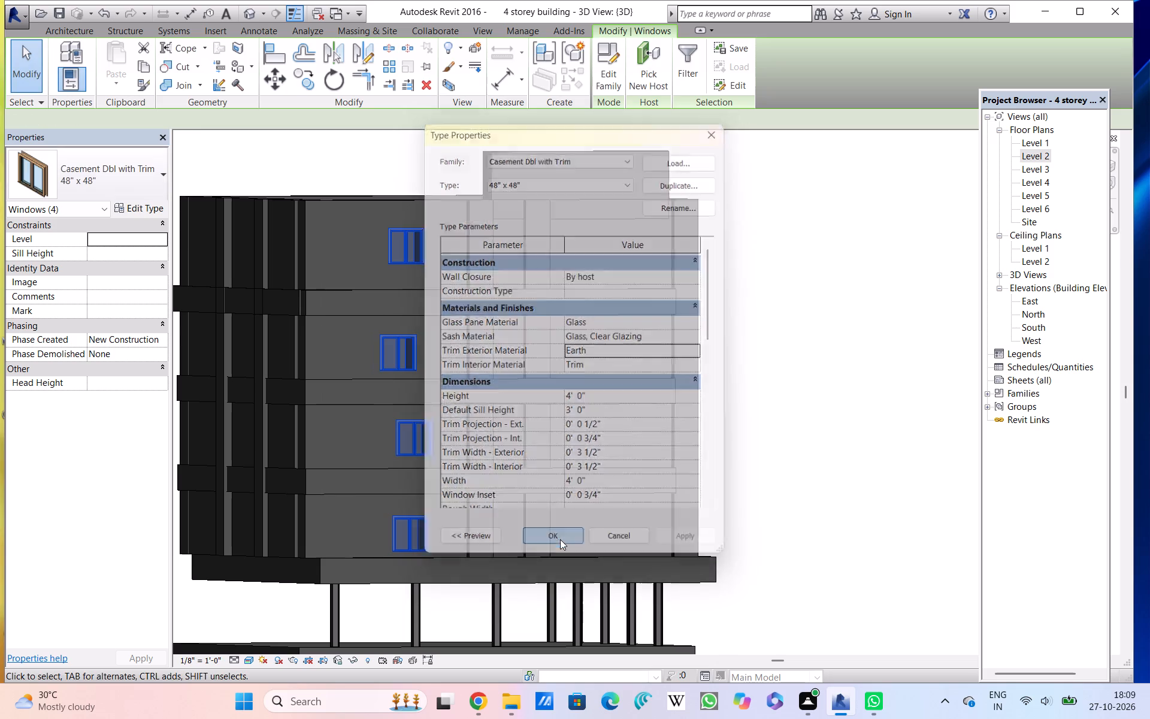
left_click(768, 487)
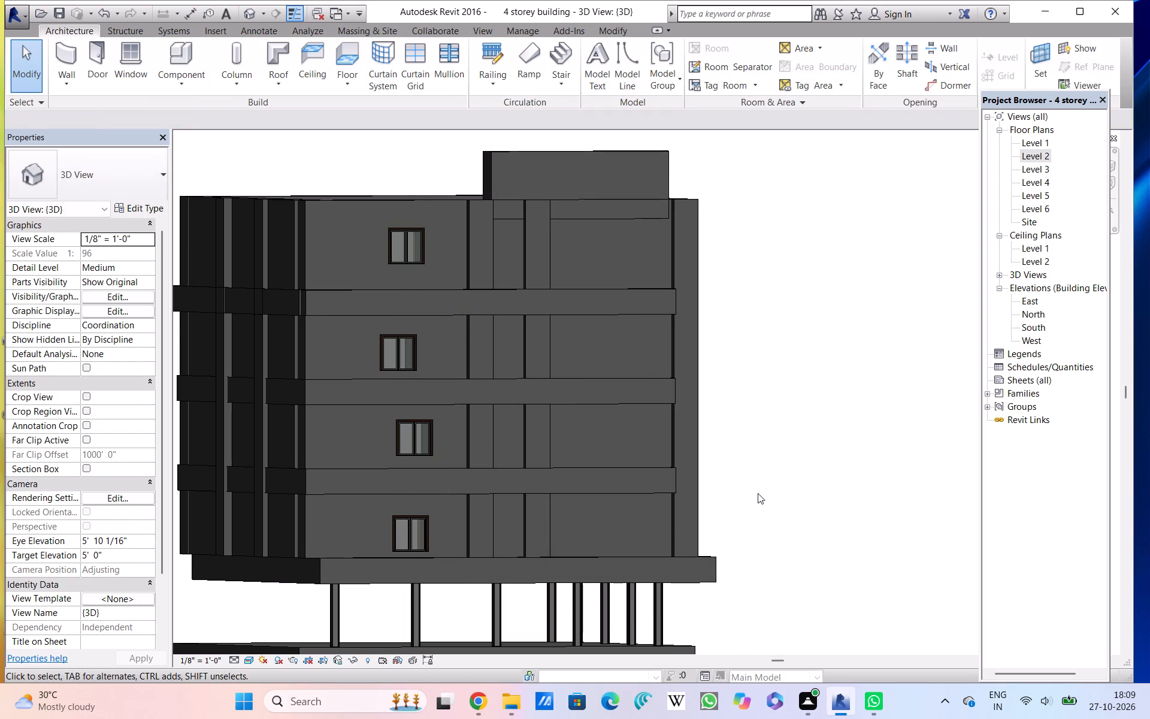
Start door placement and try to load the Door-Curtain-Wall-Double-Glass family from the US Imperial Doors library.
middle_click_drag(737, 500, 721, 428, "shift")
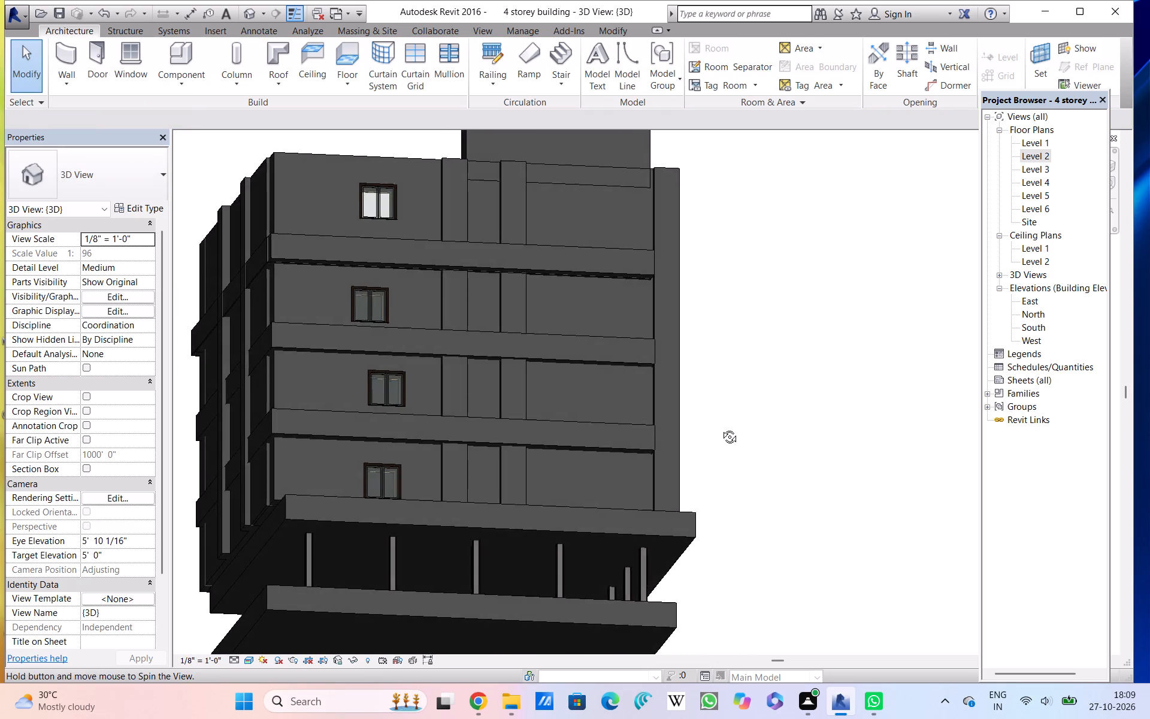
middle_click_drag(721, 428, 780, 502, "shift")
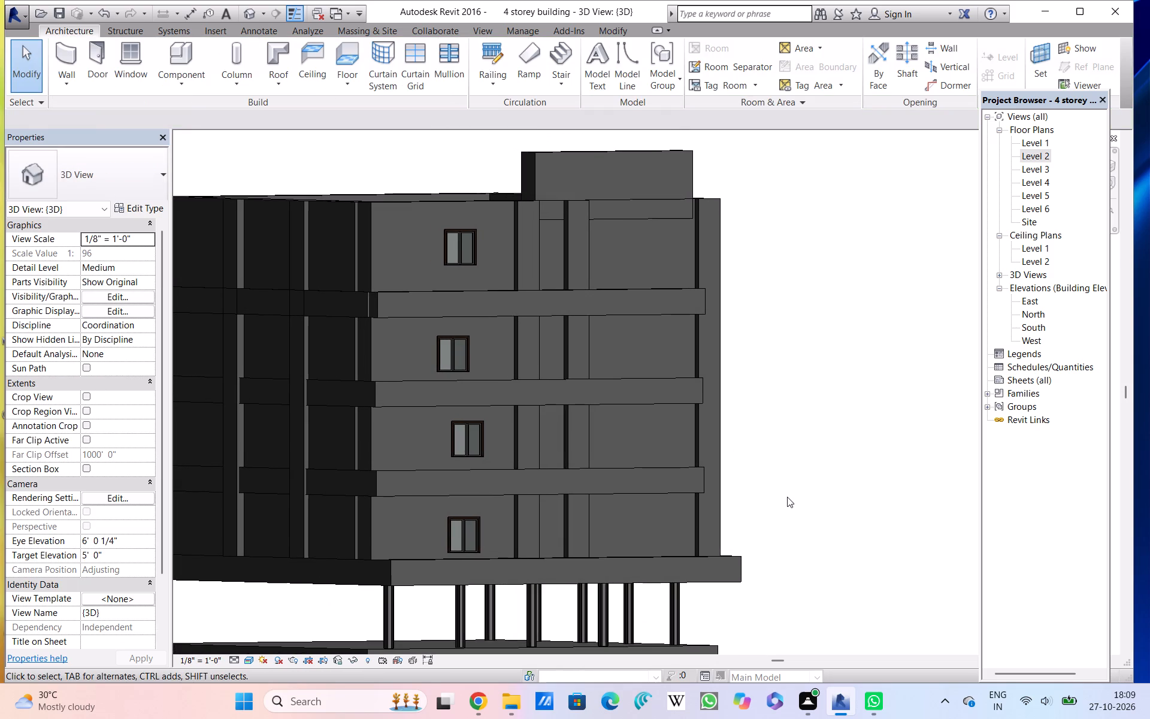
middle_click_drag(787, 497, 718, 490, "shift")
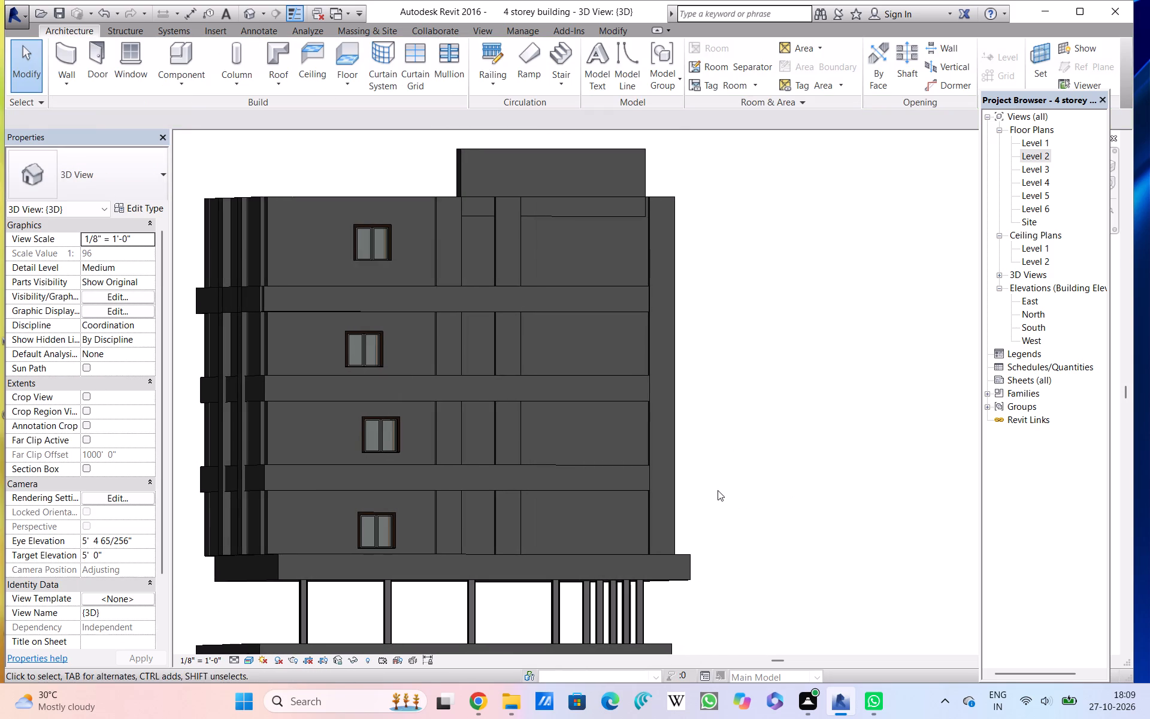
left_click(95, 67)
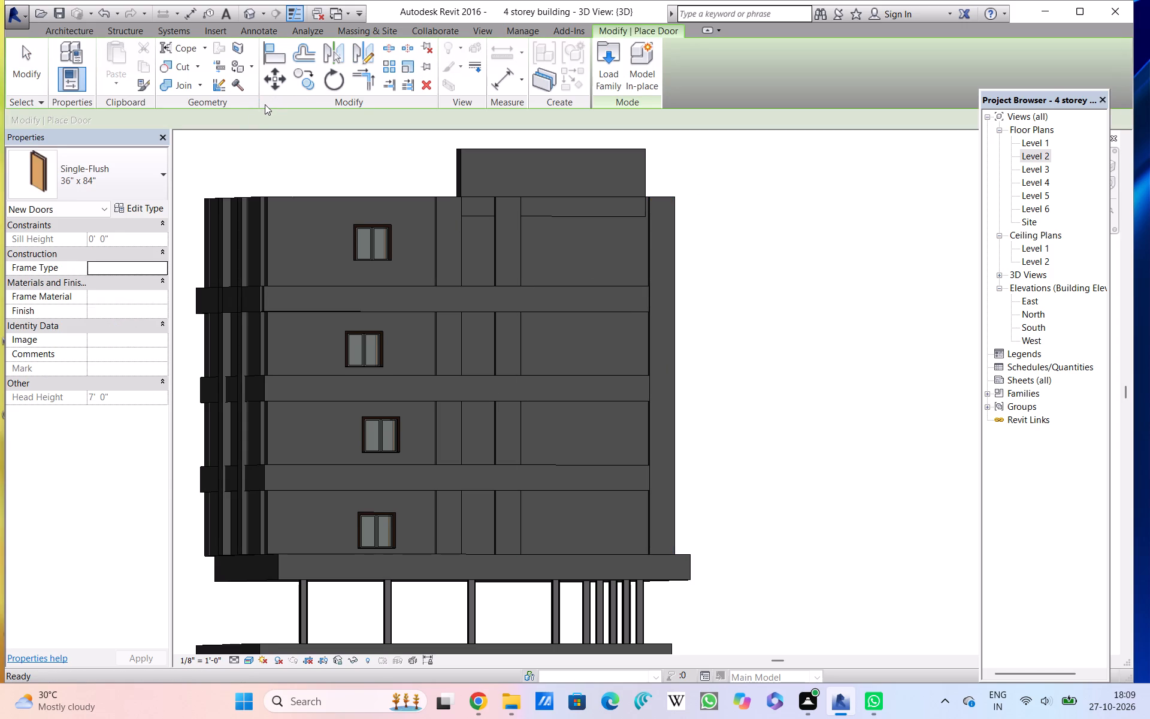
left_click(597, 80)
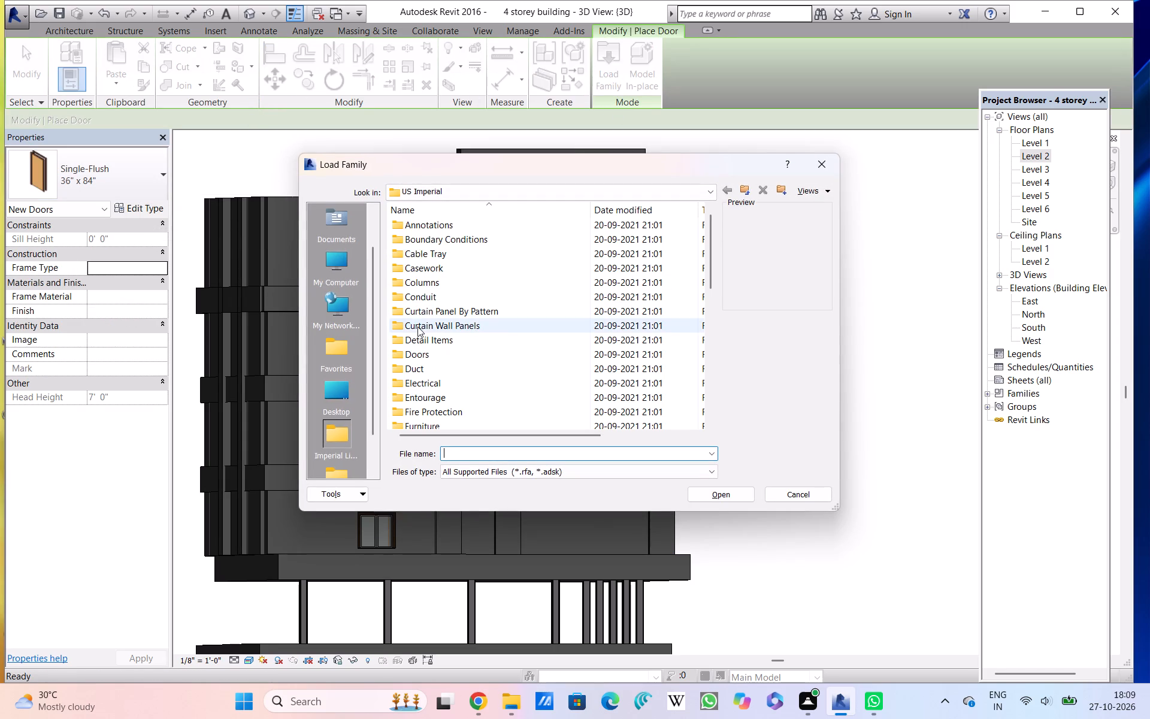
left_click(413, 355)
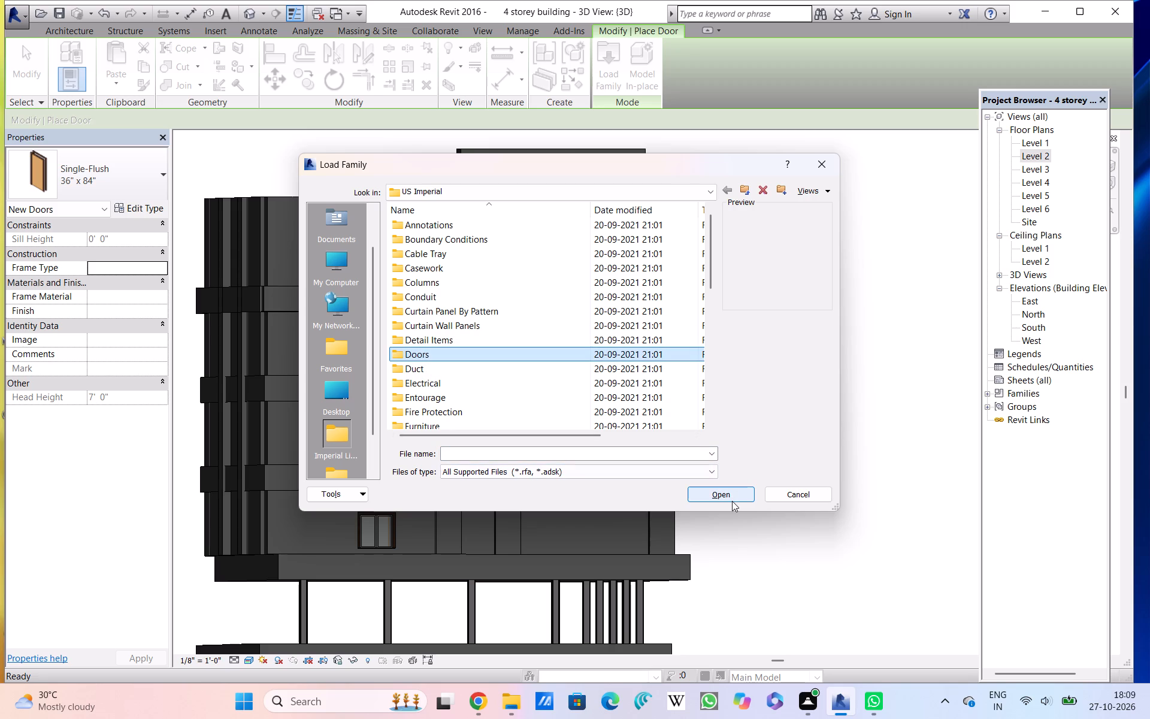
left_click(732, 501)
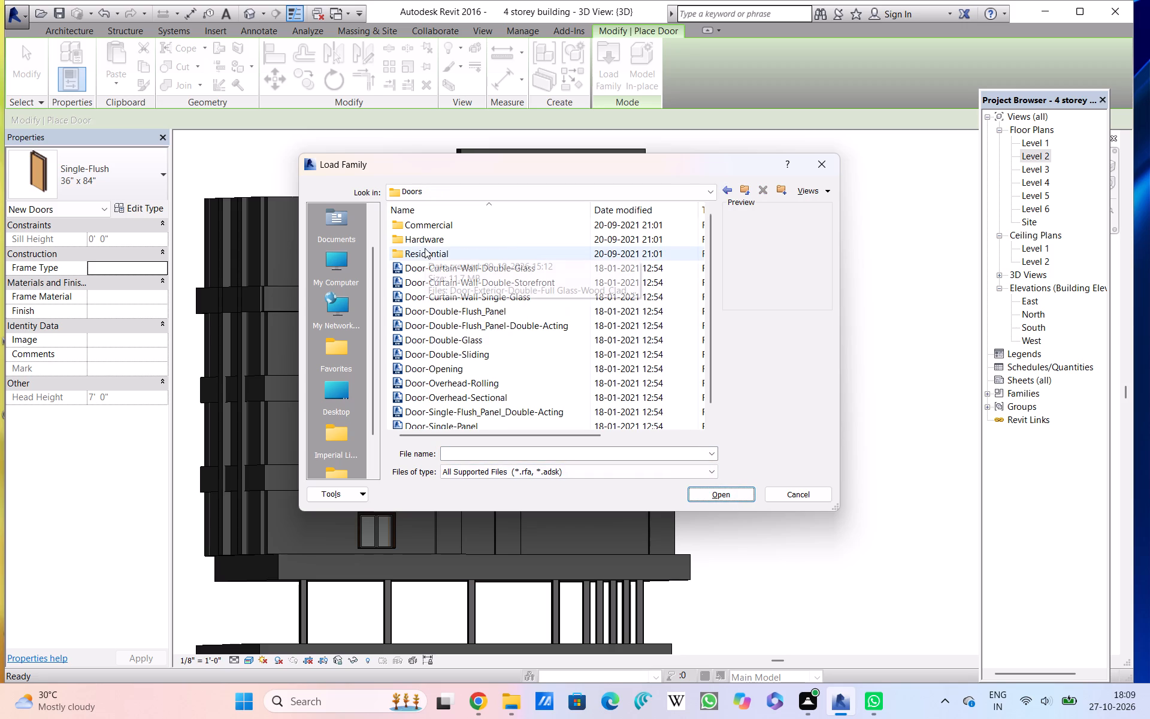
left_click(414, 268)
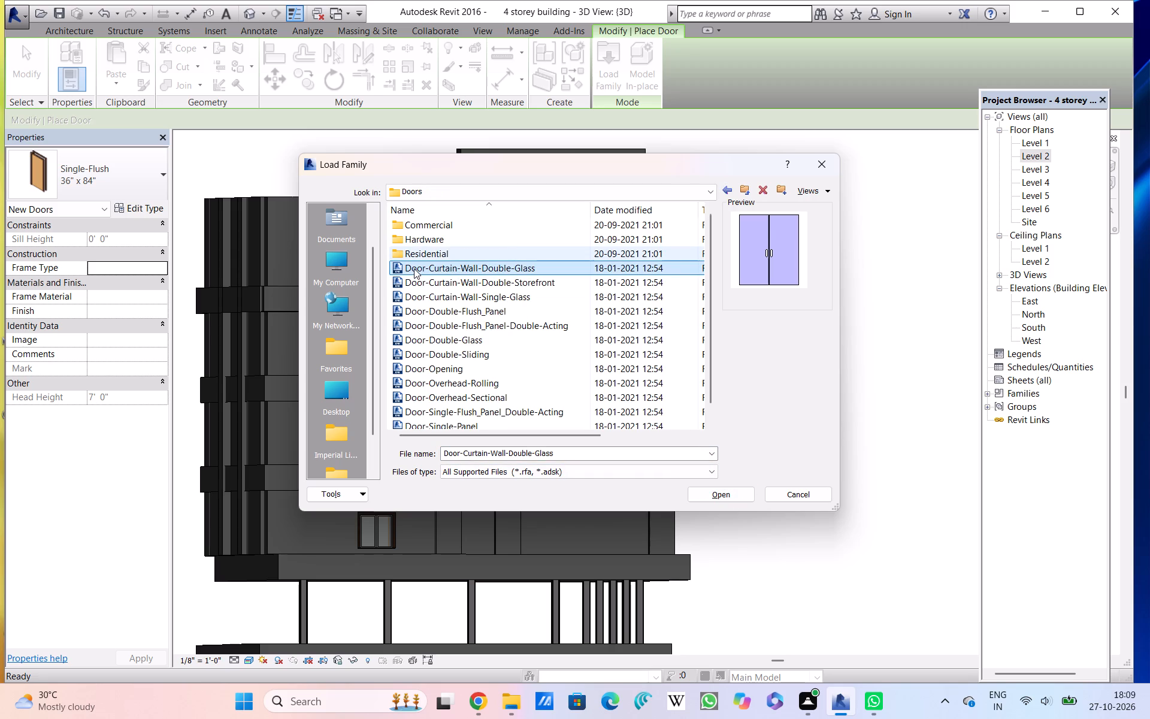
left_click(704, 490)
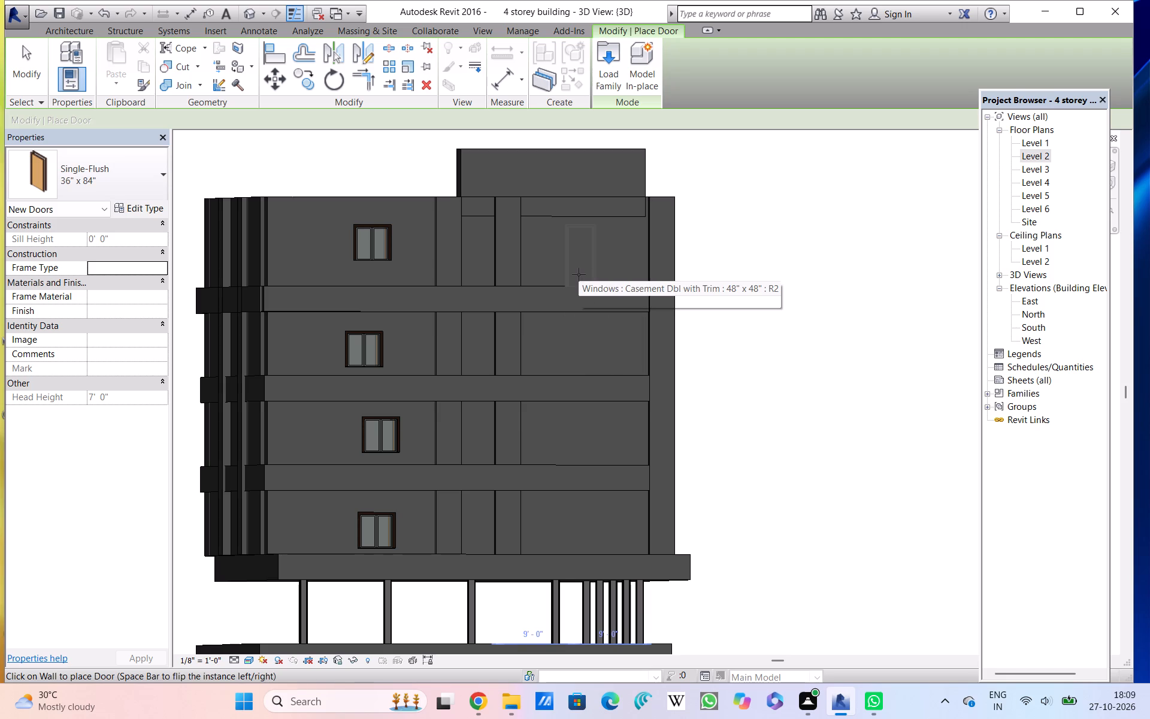
Place a Single-Flush 36" x 84" door on Level 5 in the west facade's end bay opposite the windows, about 9' from each bay edge.
left_click(579, 268)
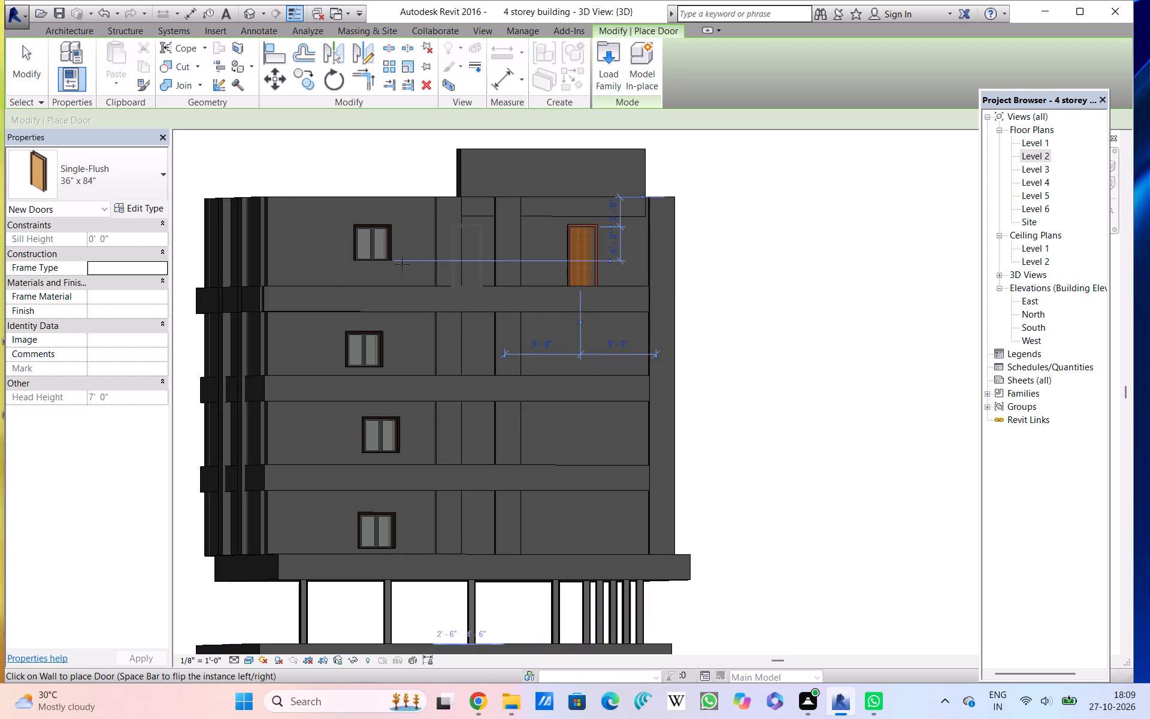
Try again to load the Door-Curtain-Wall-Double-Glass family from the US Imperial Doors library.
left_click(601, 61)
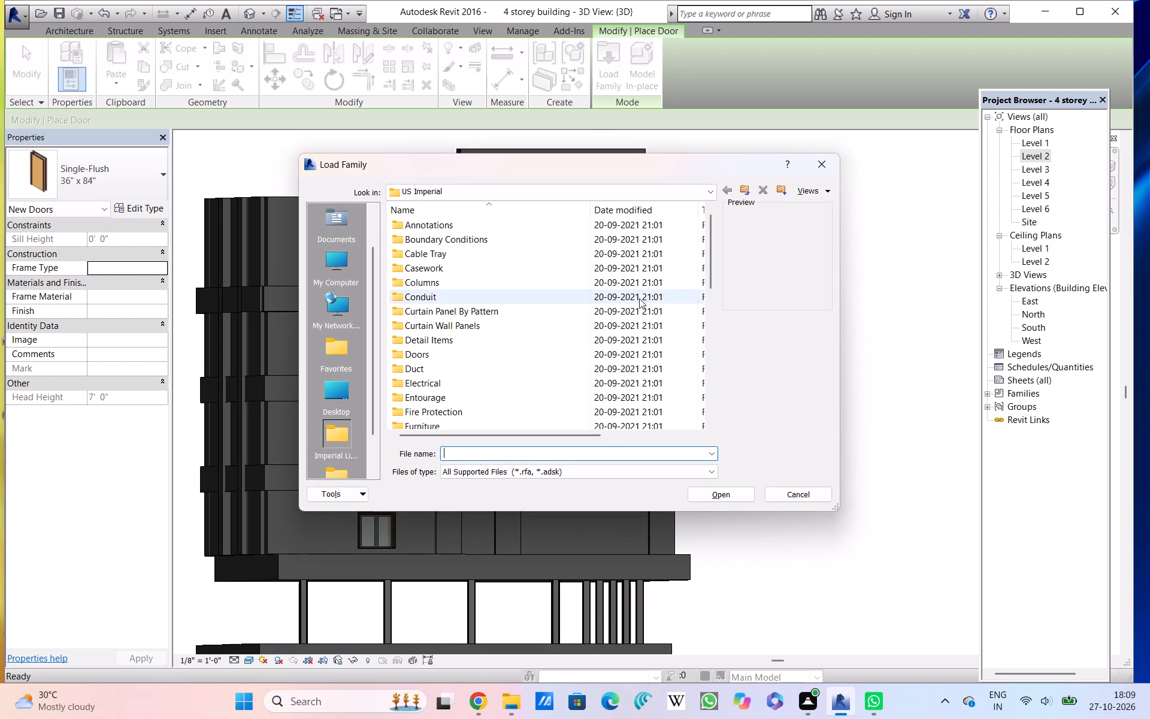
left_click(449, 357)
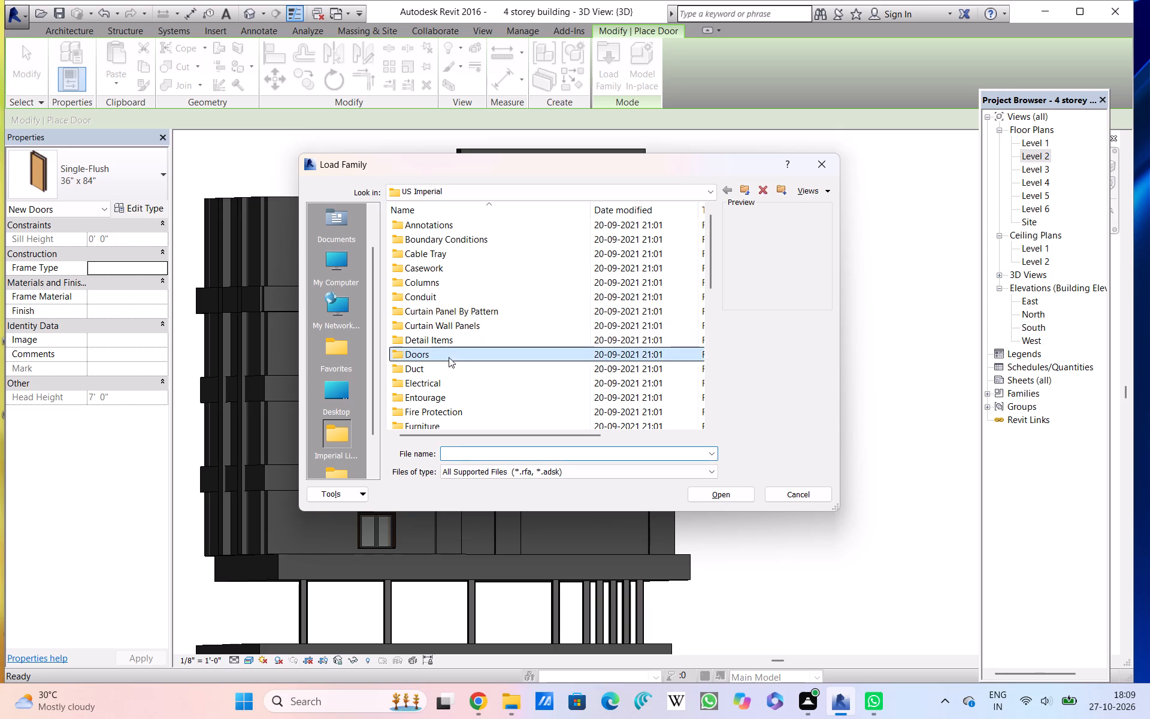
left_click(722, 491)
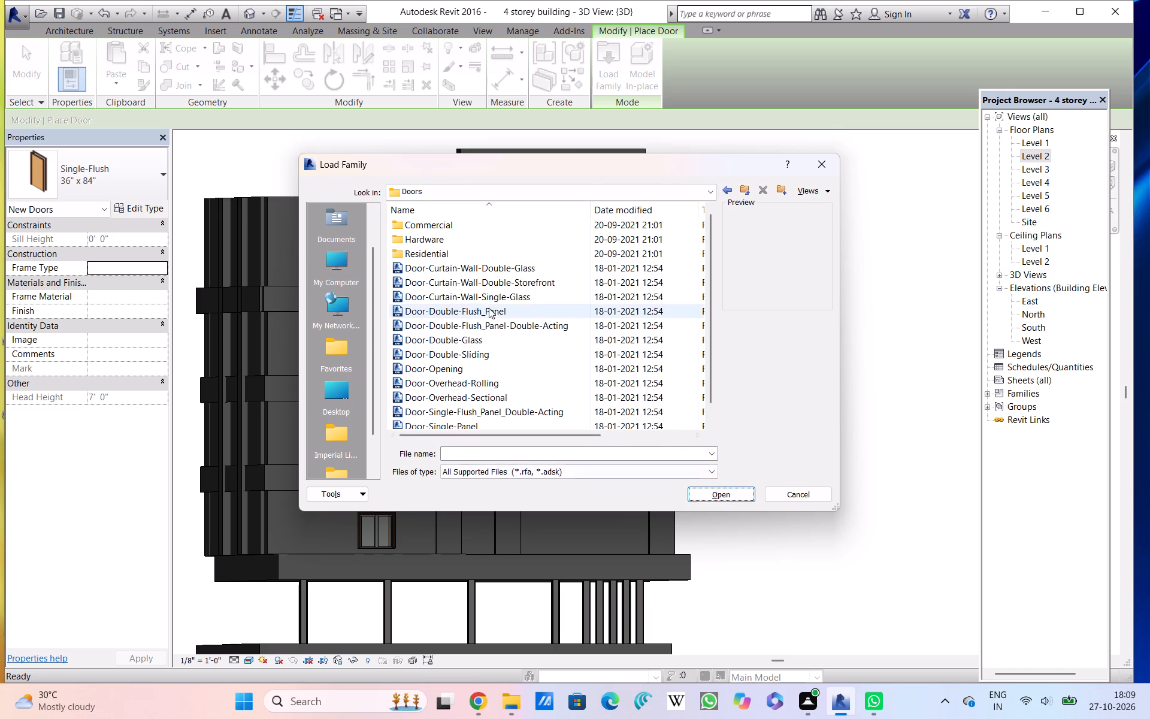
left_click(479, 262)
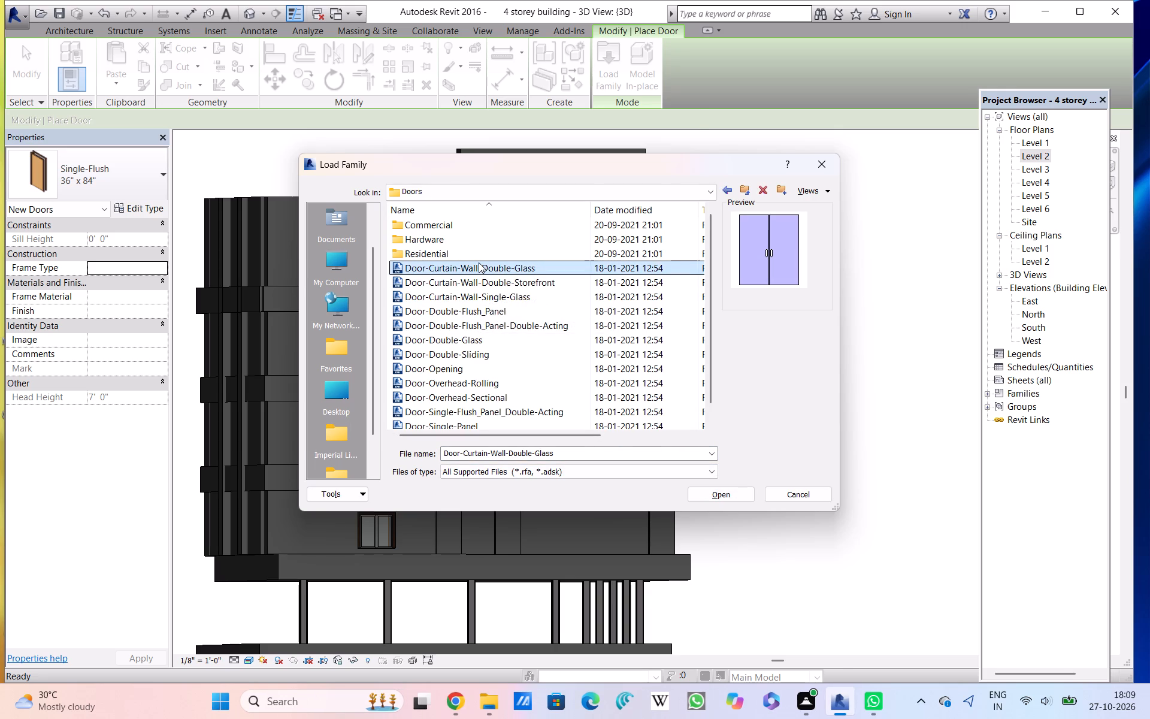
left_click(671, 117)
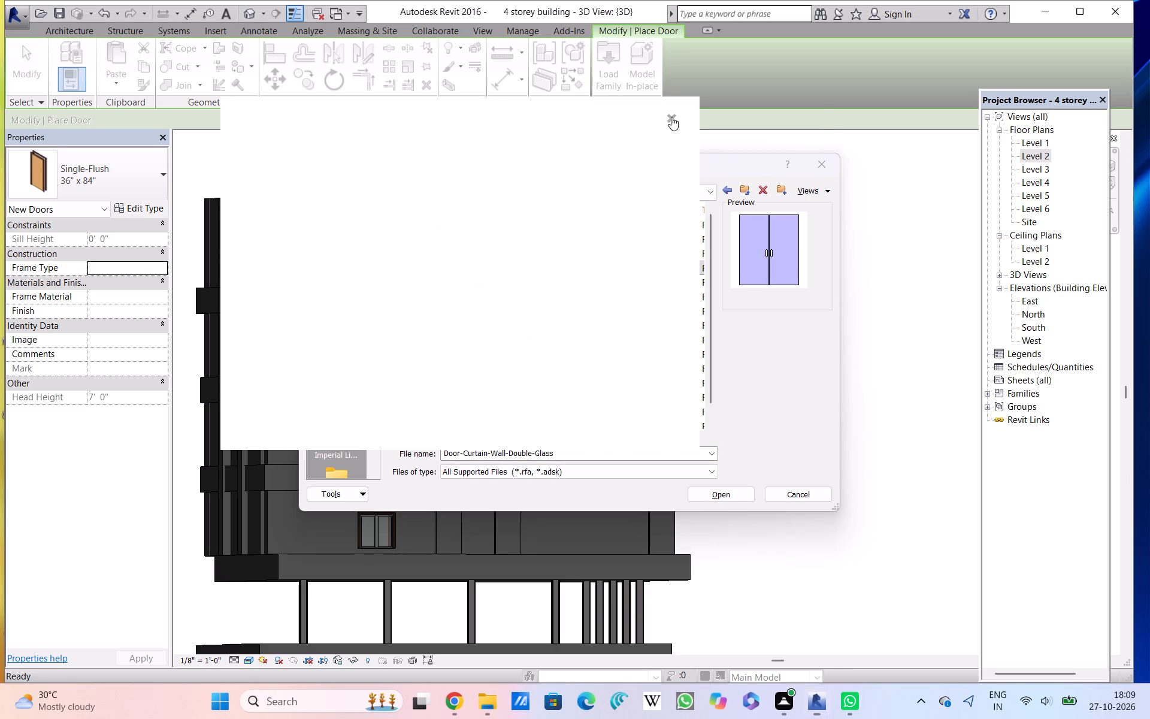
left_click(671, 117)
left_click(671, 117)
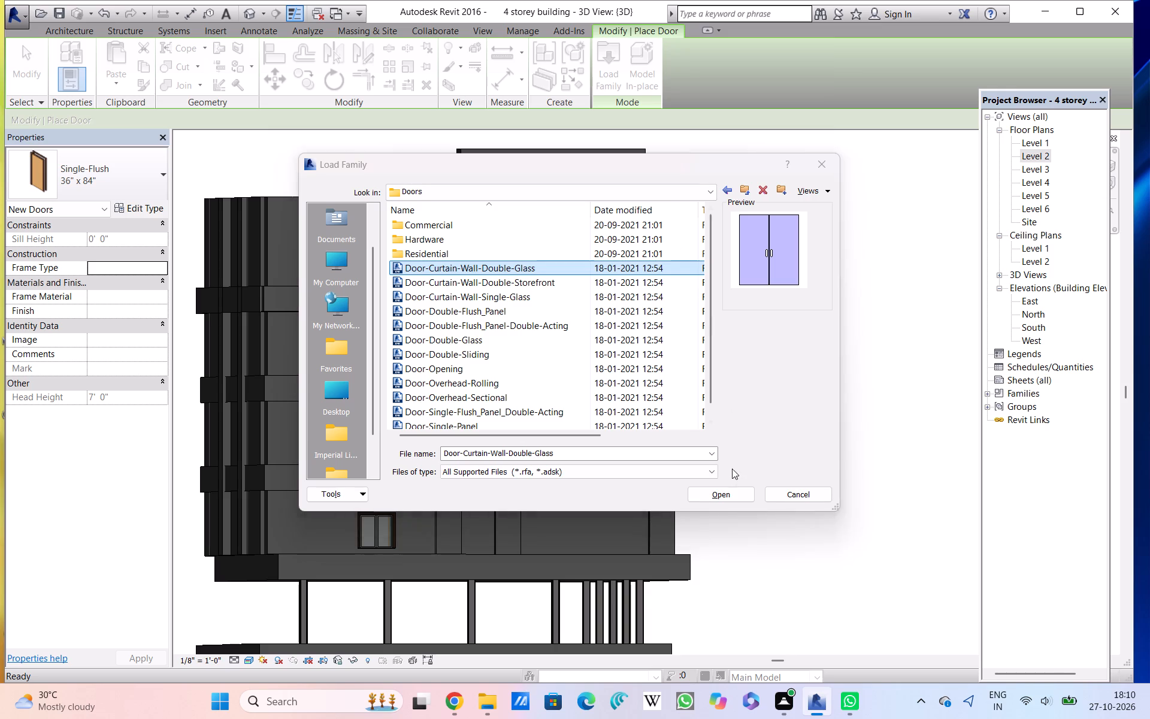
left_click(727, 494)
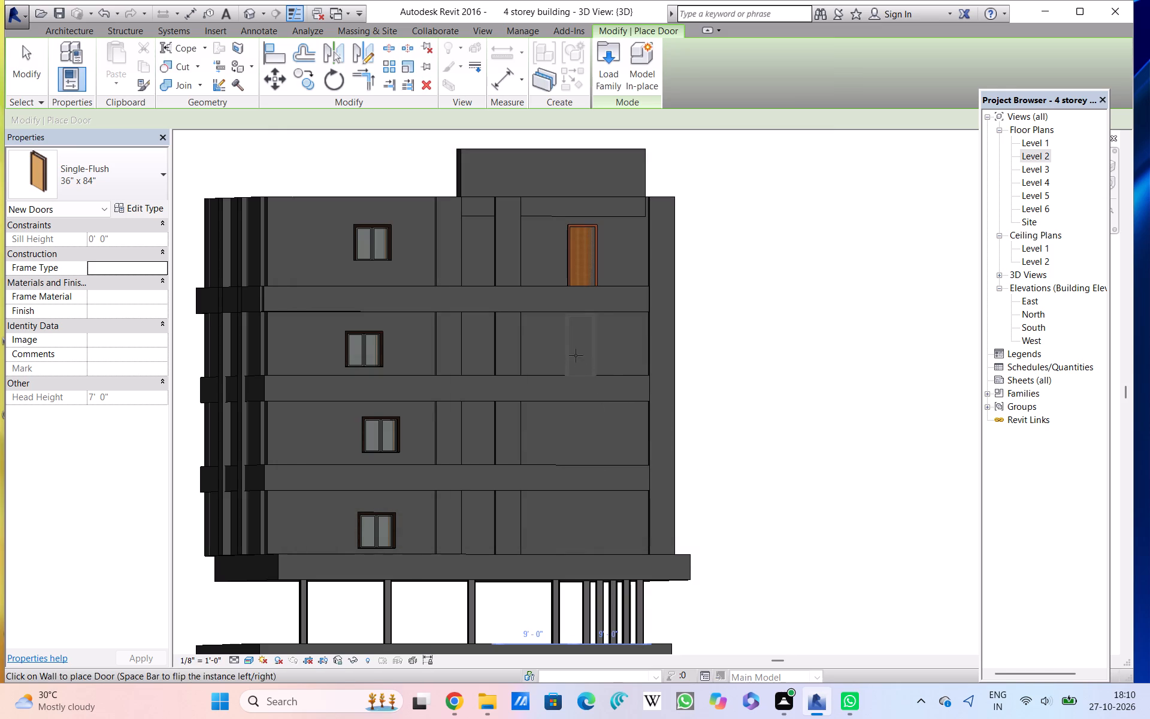
Place three more Single-Flush 36" x 84" doors in the same west facade bay, below the Level 5 door on Levels 4, 3 and 2.
scroll(576, 353, "up", 5)
left_click(576, 353)
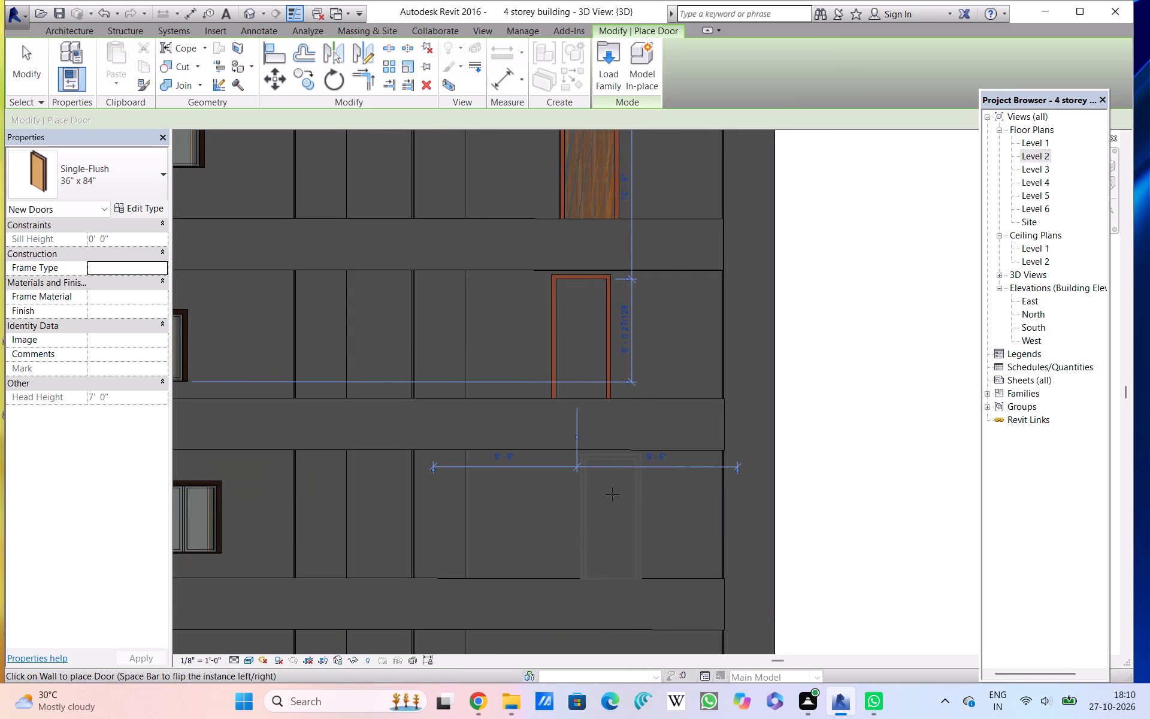
scroll(612, 494, "down", 2)
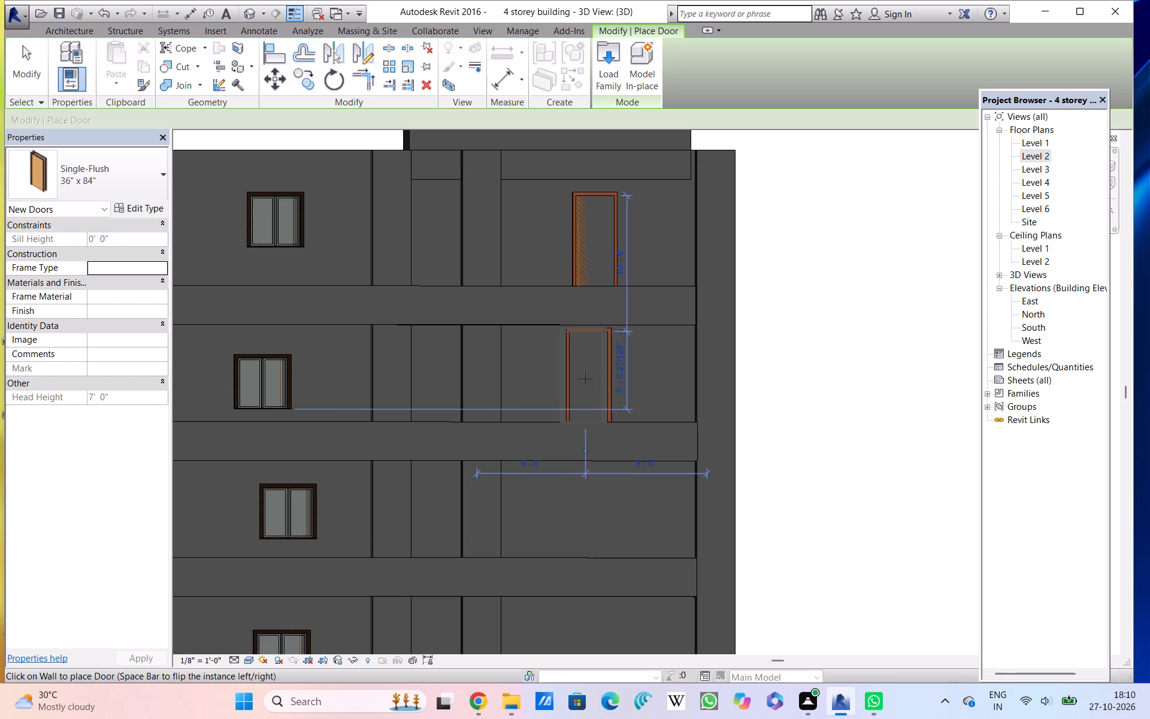
left_click(601, 515)
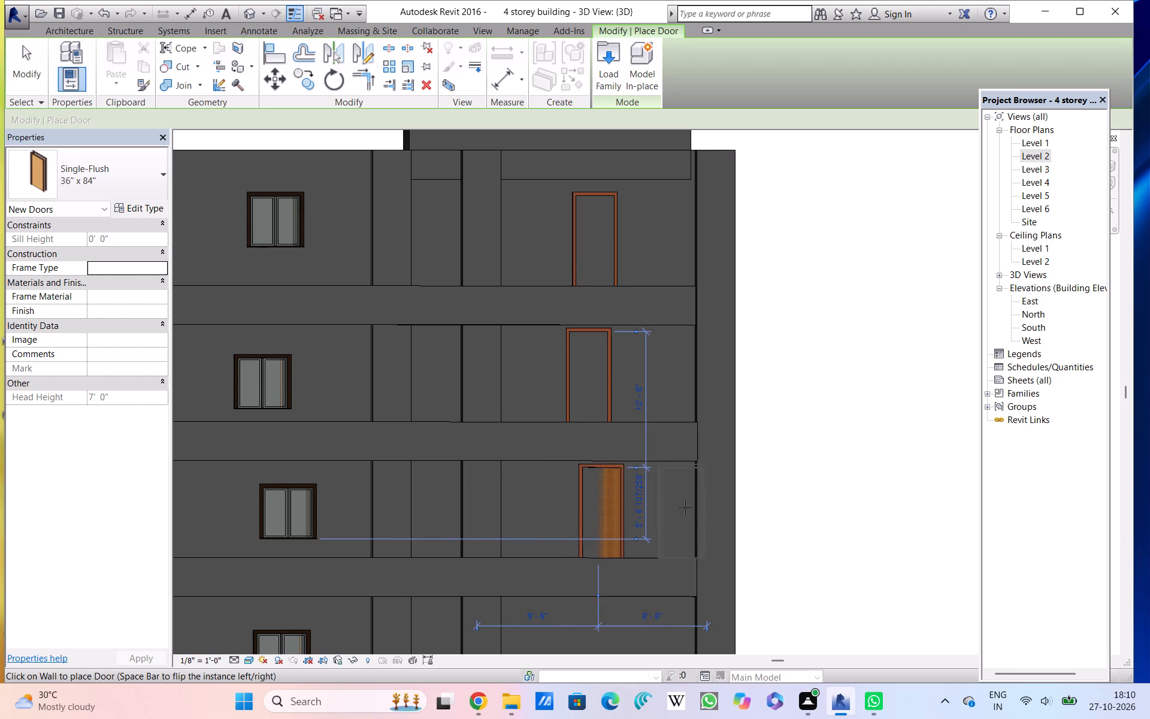
scroll(691, 507, "down", 5)
middle_click_drag(691, 507, 656, 415)
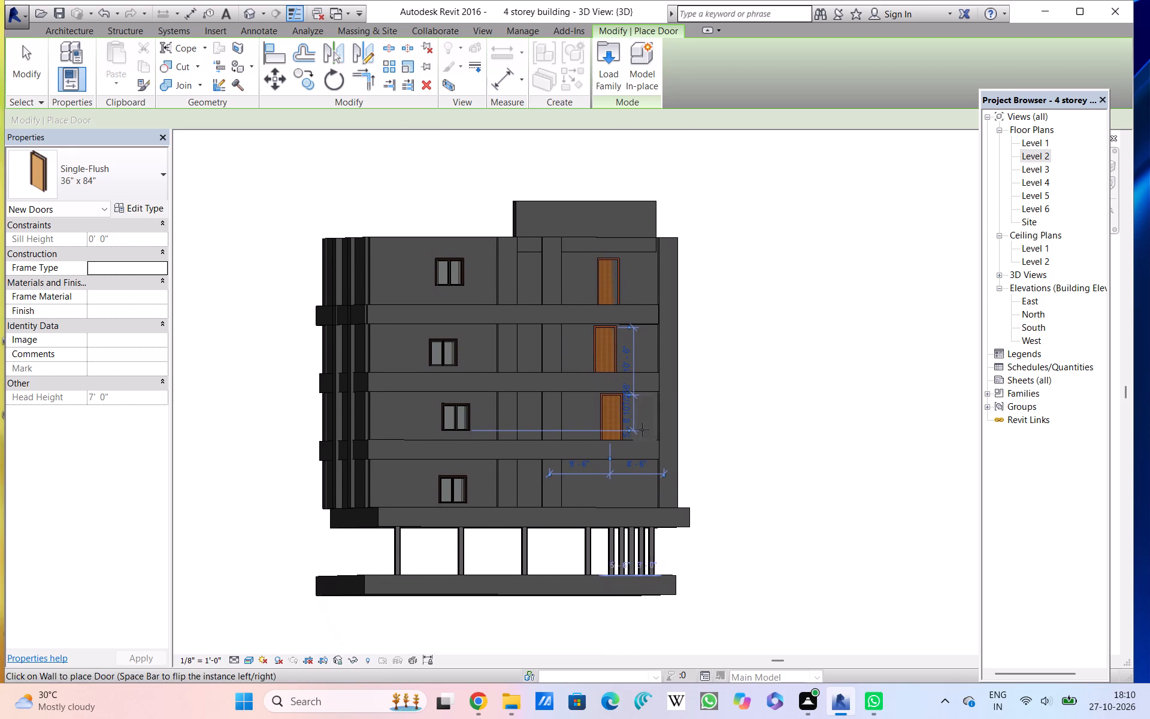
left_click(610, 485)
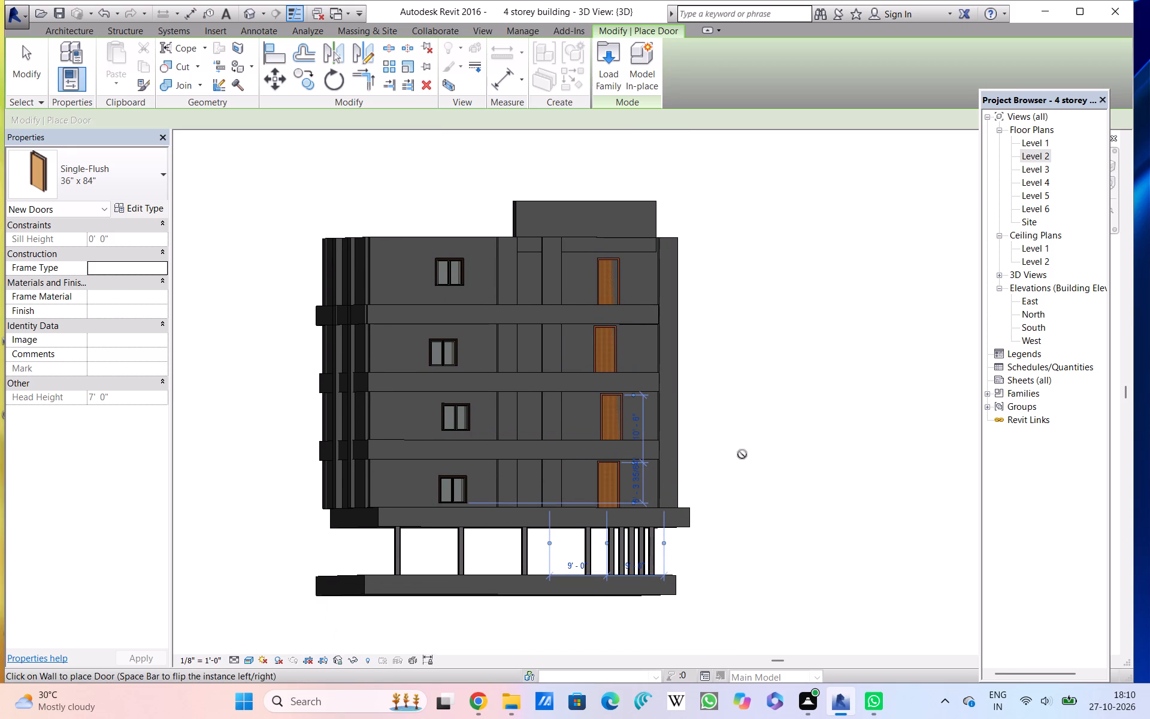
key("Escape")
scroll(715, 467, "up", 5)
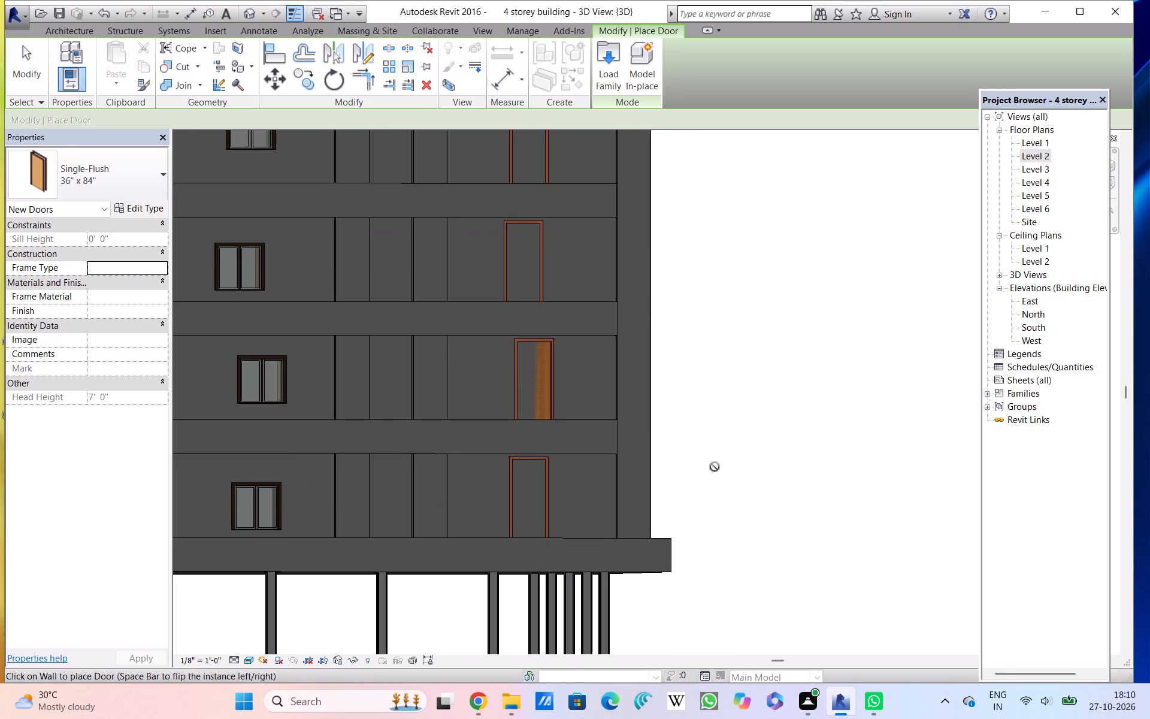
key("Escape")
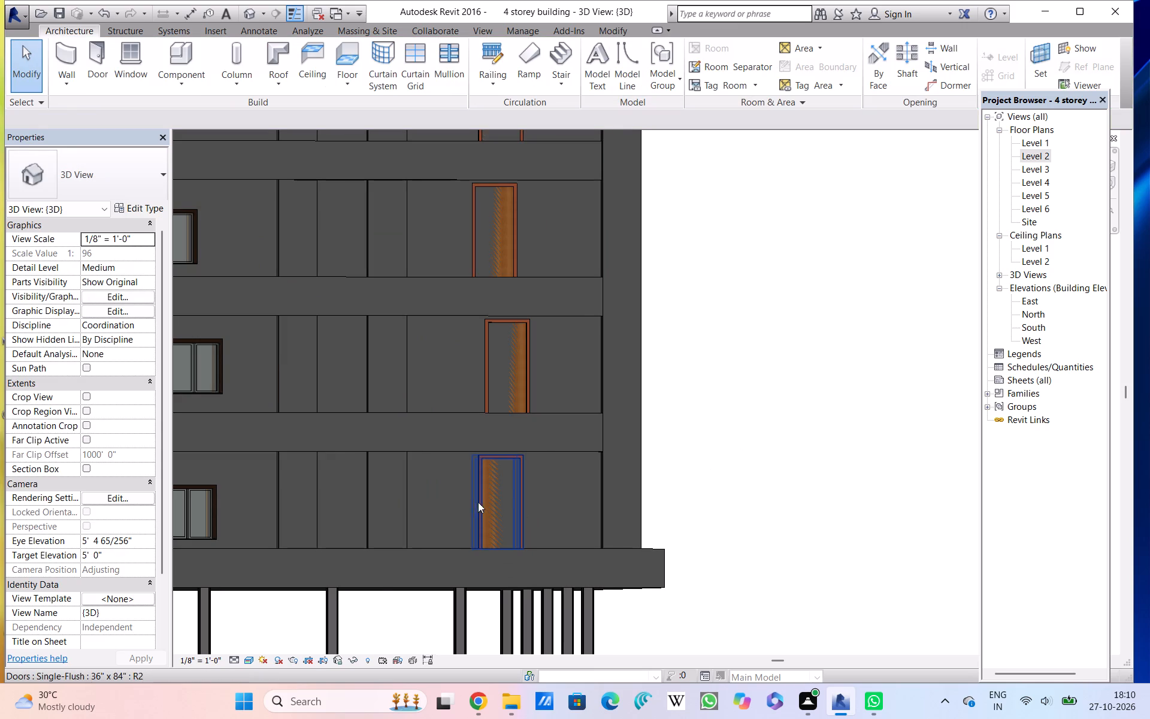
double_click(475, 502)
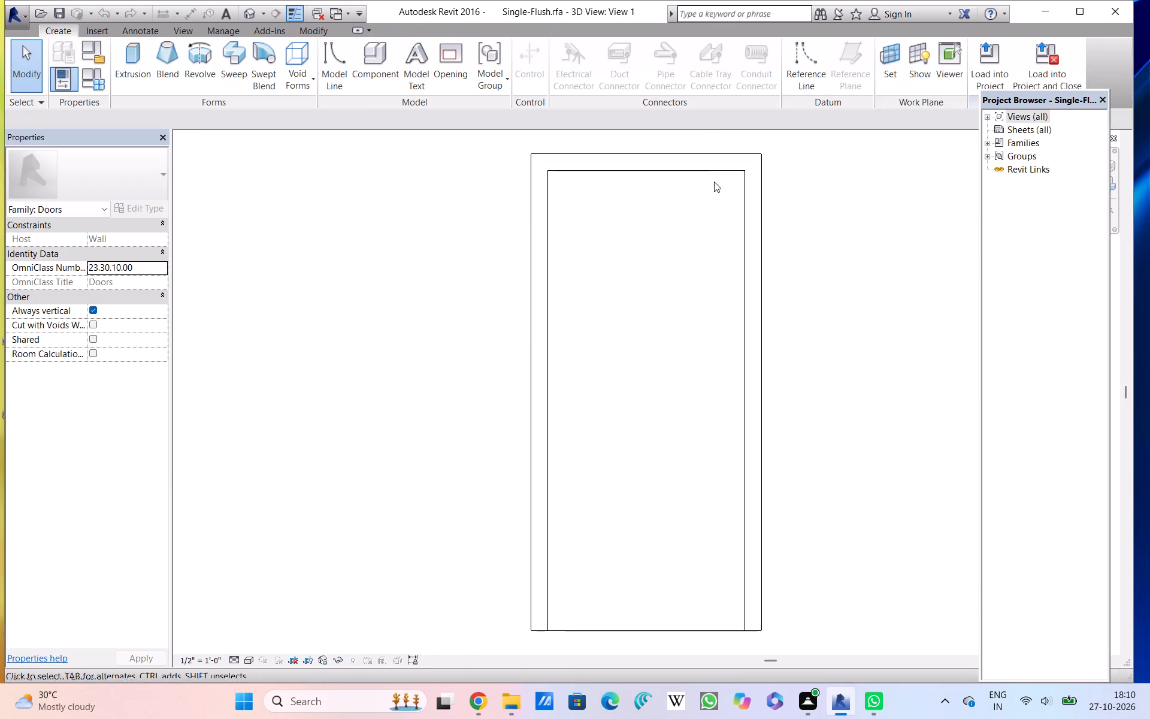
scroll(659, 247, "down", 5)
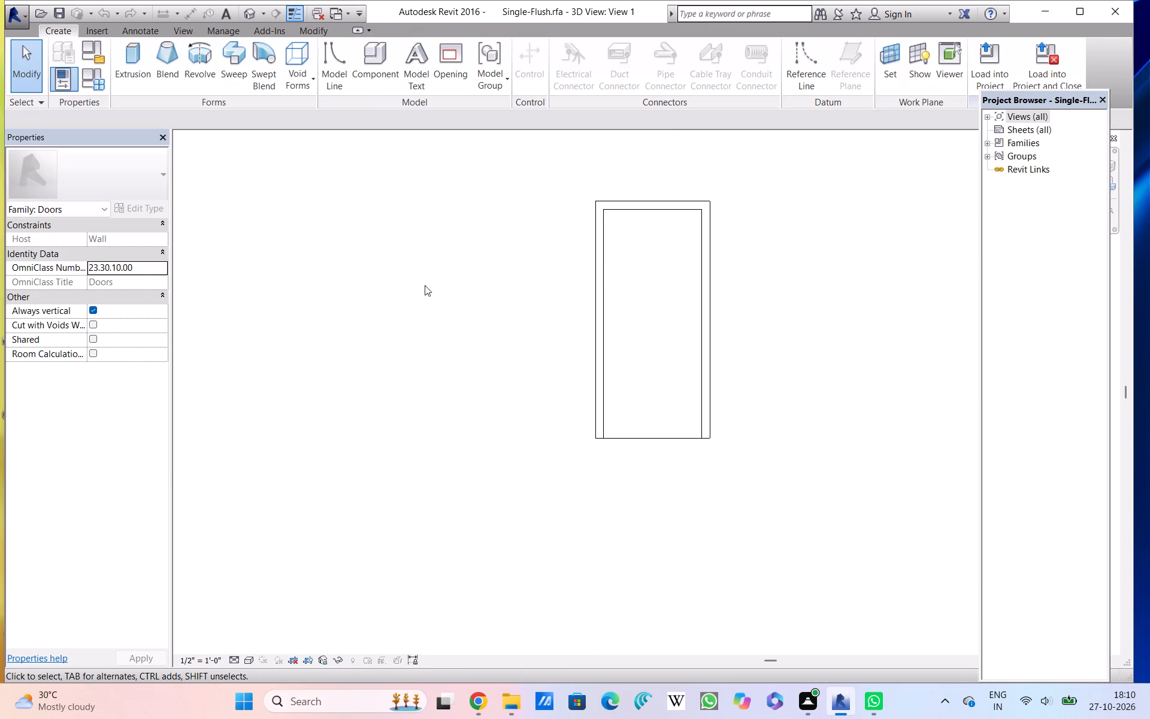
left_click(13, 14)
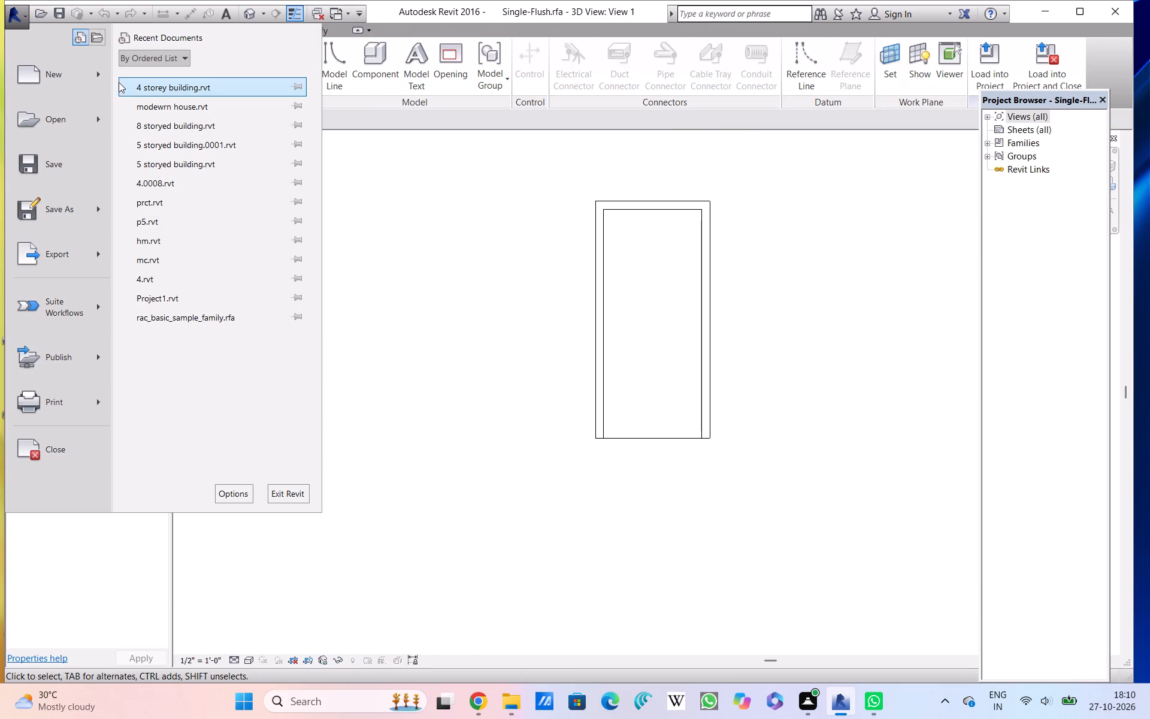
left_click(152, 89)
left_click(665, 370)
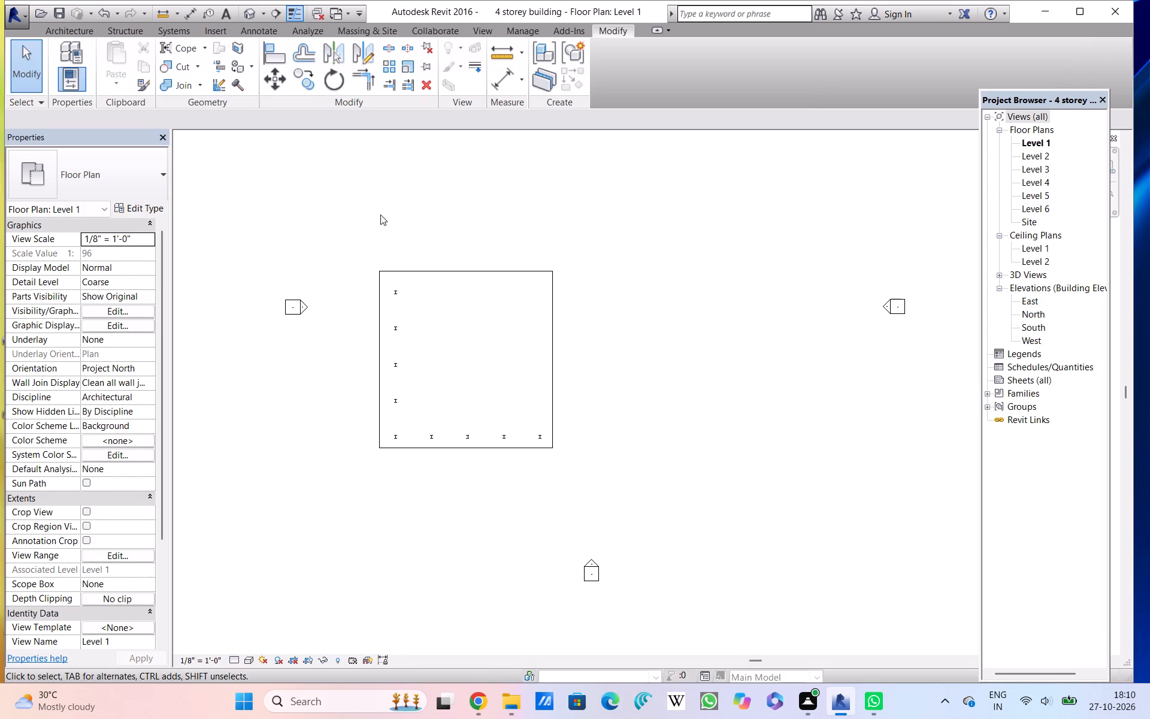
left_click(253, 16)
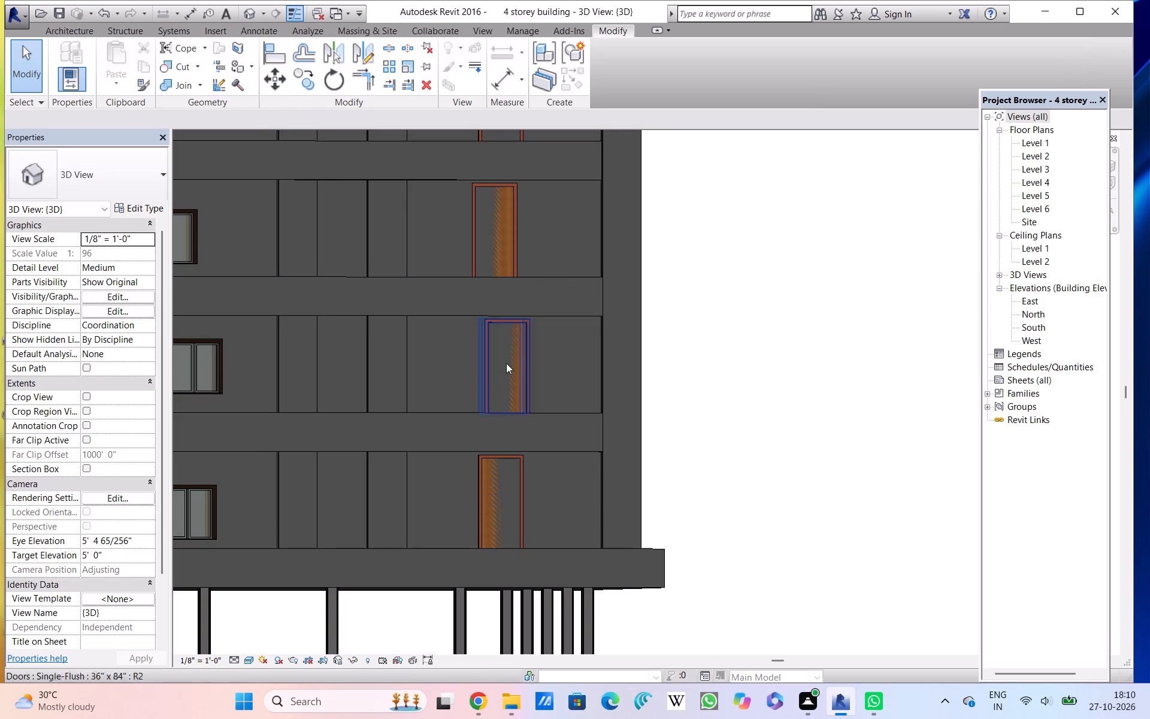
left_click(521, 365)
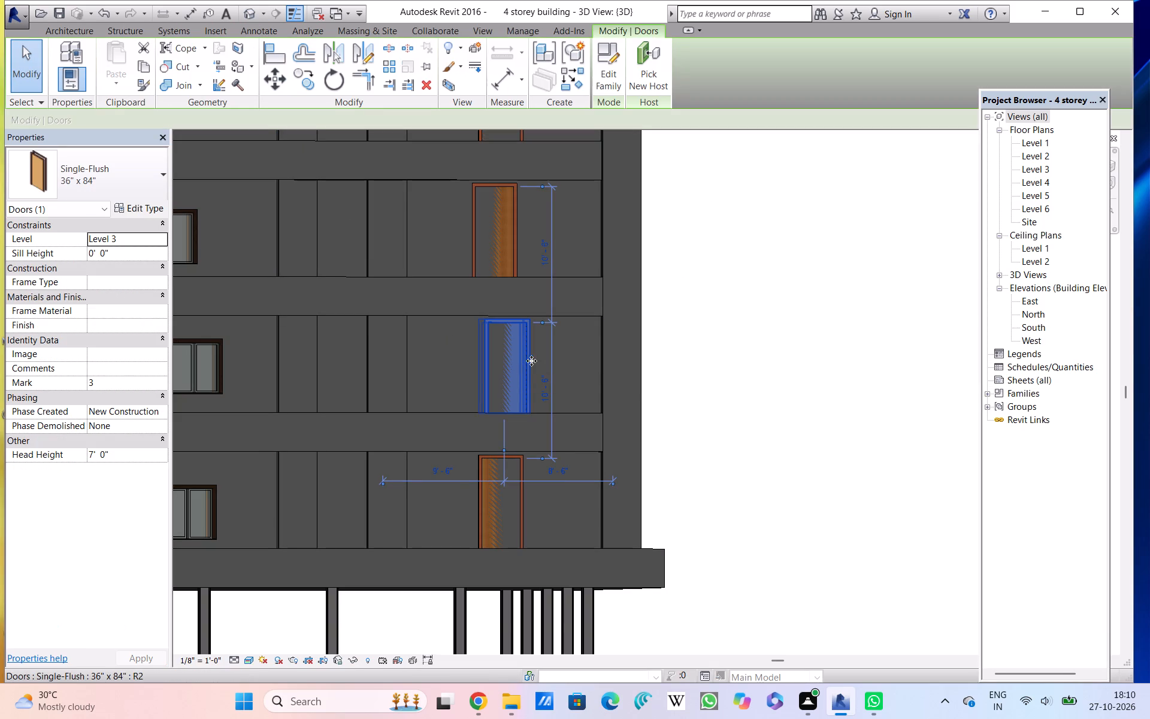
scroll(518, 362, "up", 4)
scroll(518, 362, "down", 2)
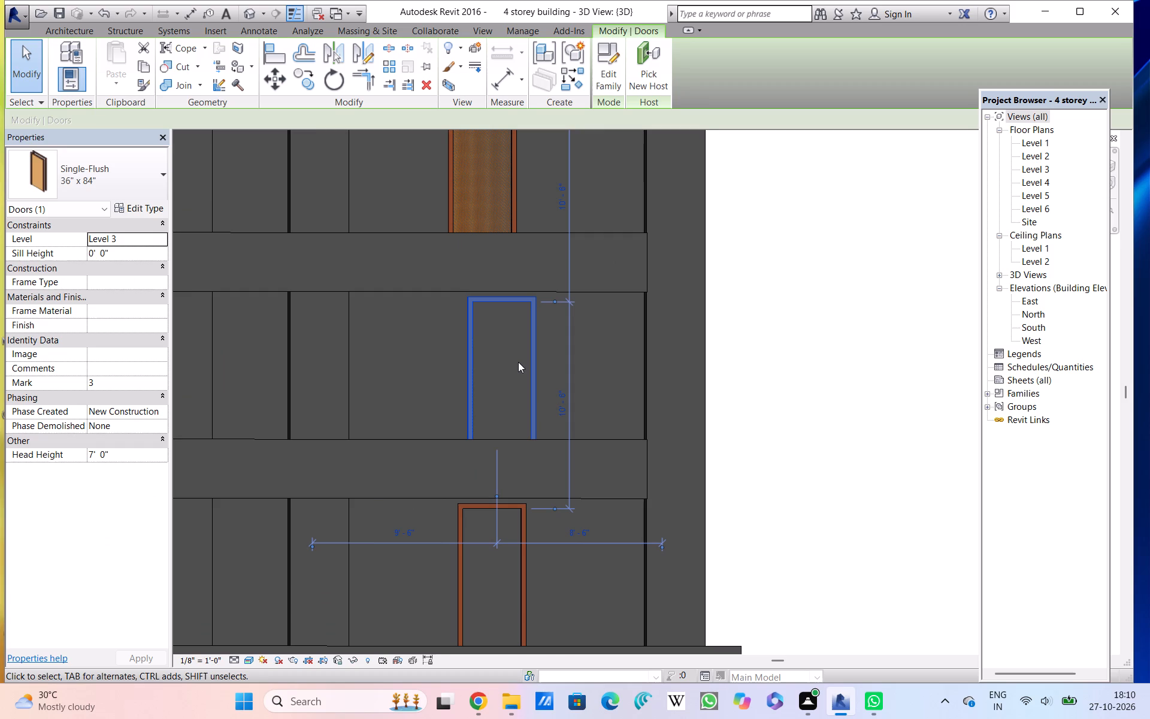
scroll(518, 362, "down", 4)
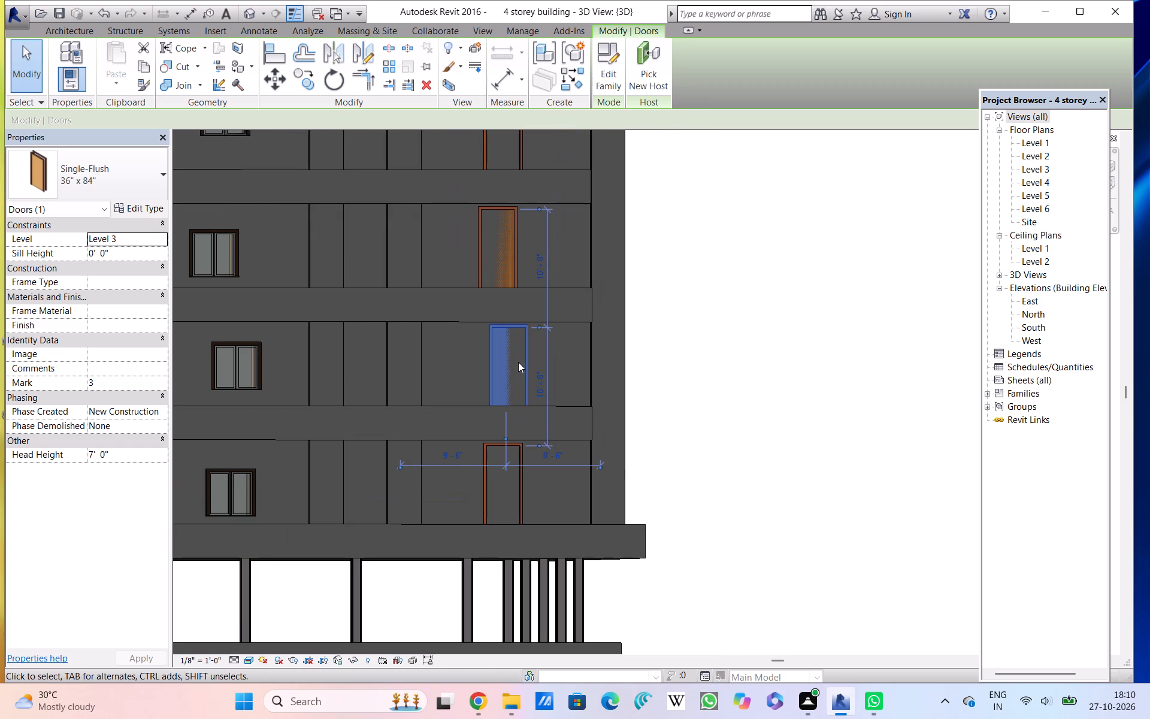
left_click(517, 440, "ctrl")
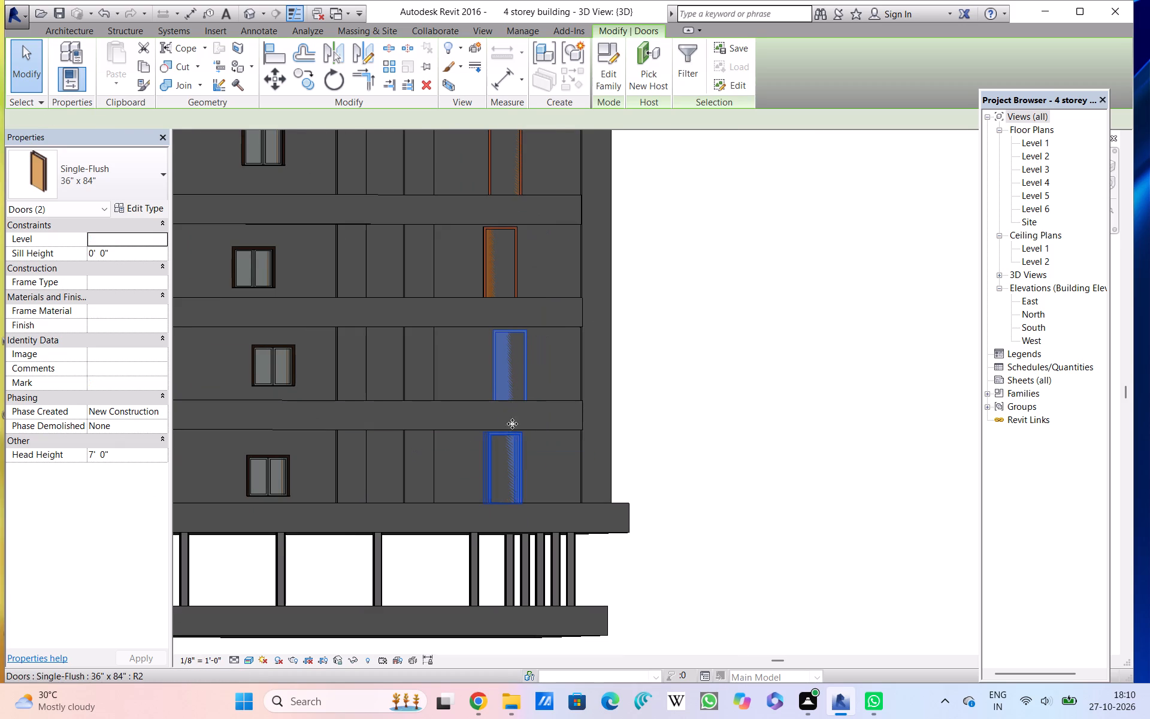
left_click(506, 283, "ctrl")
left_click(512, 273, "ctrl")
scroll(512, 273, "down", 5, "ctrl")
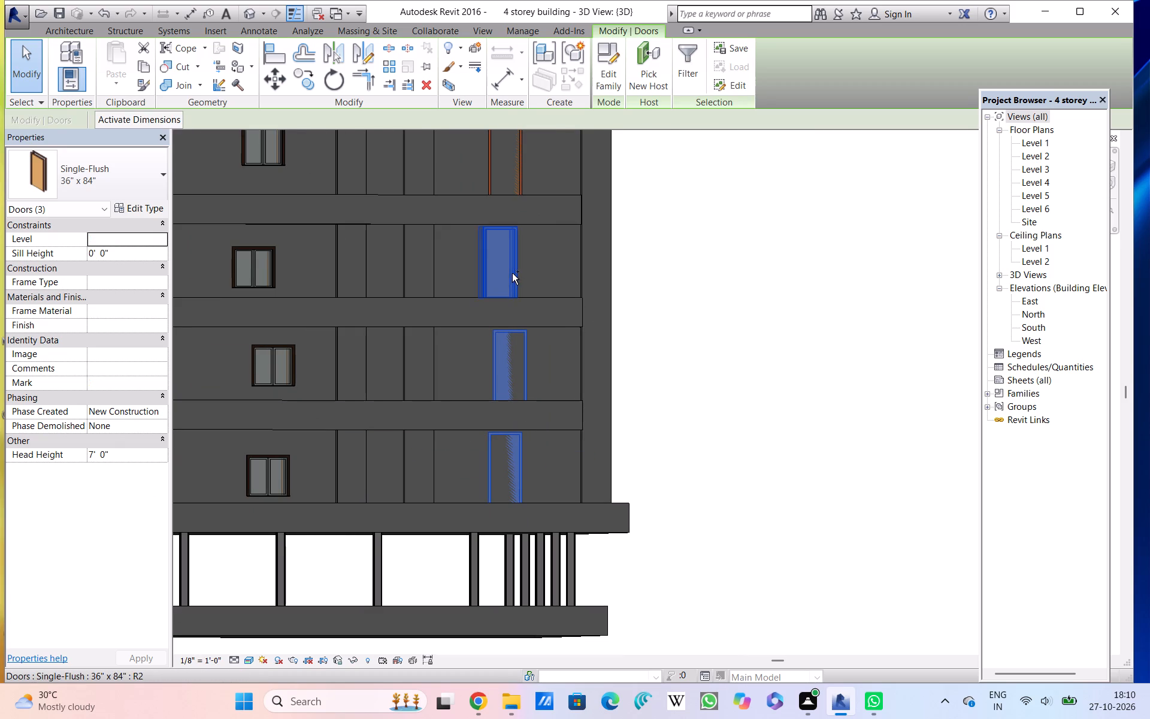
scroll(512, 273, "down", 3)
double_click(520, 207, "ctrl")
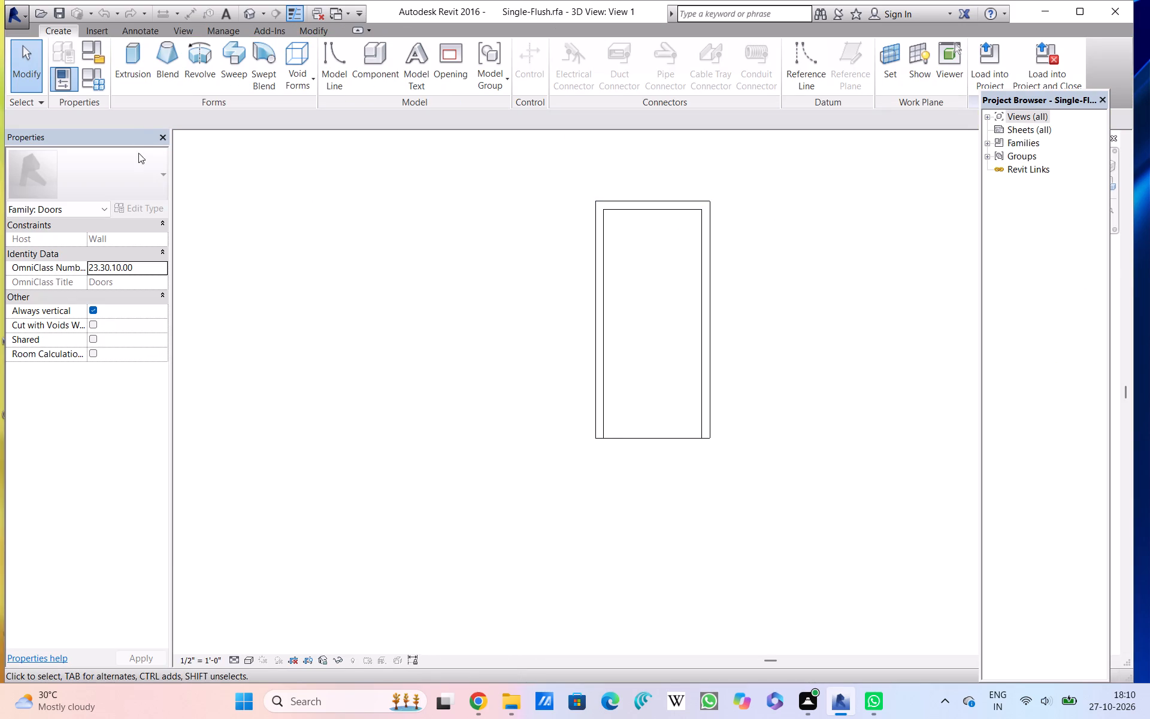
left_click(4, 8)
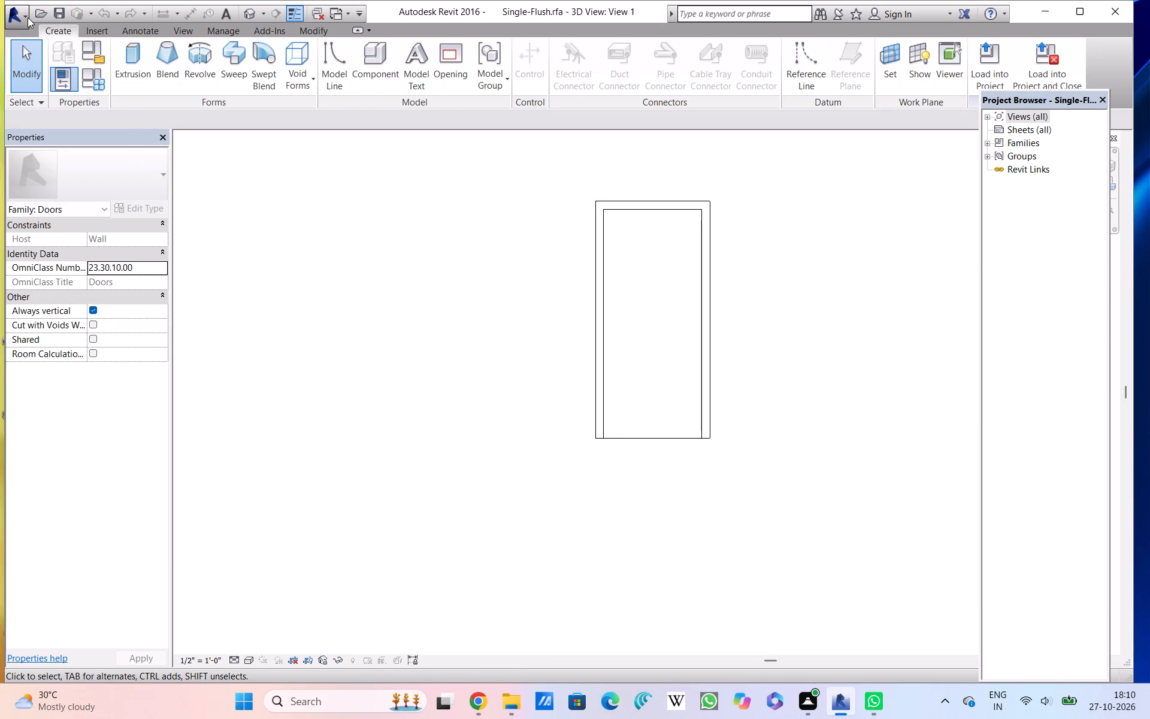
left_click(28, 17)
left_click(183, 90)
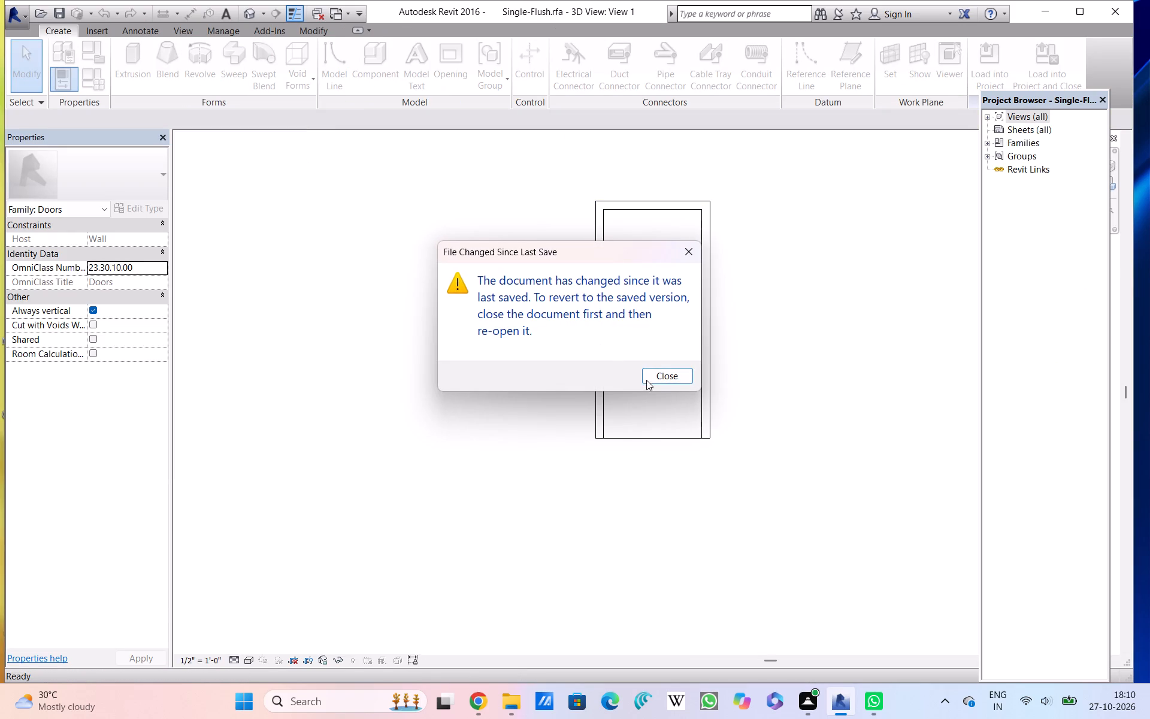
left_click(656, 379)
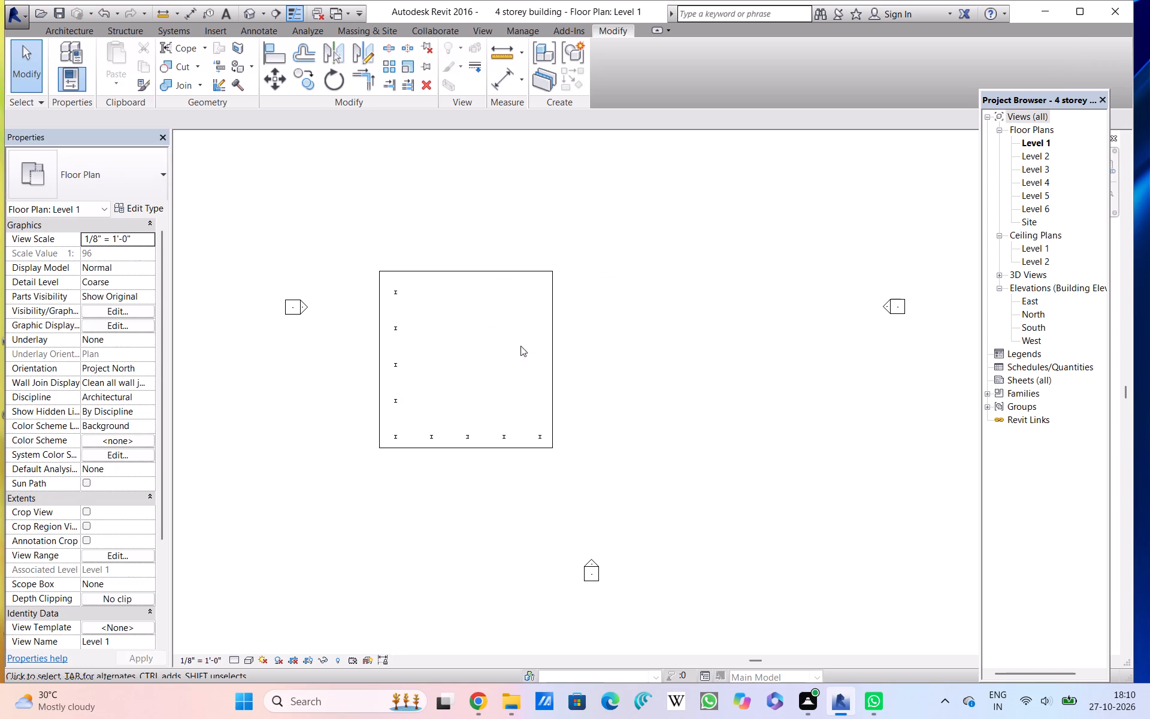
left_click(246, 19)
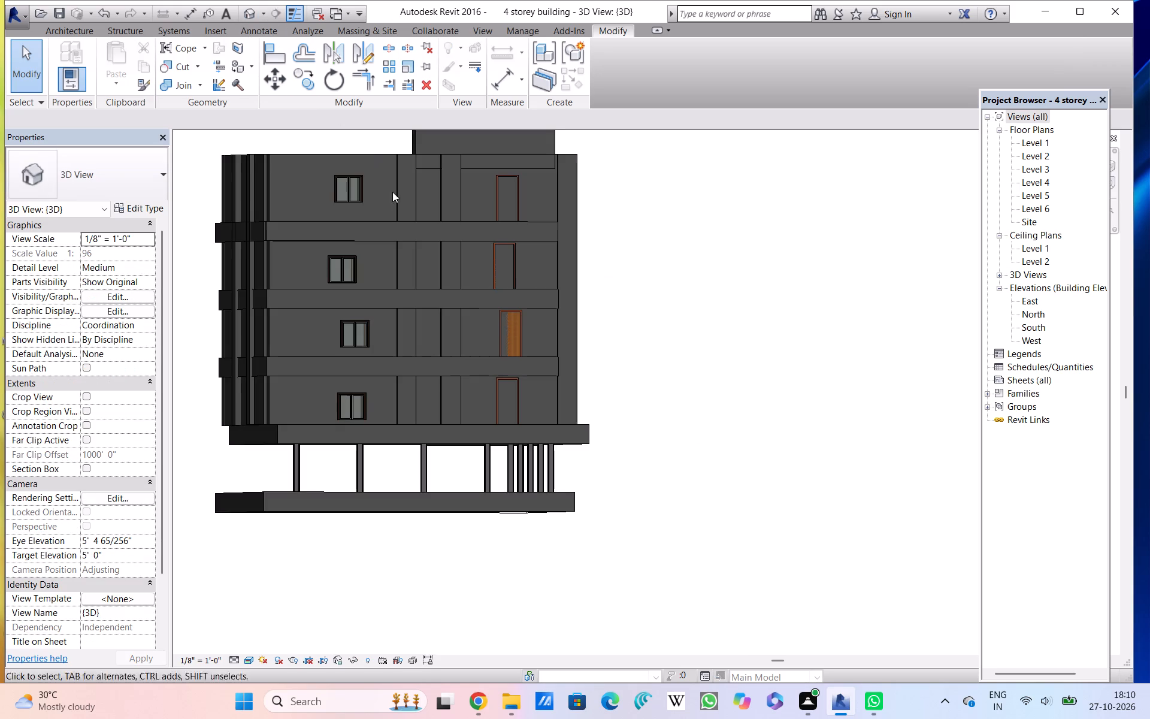
Delete the four Single-Flush 36" x 84" doors in the west facade's end bay on Levels 2 to 5.
left_click(494, 203, "ctrl")
left_click(496, 263, "ctrl")
left_click(505, 324, "ctrl")
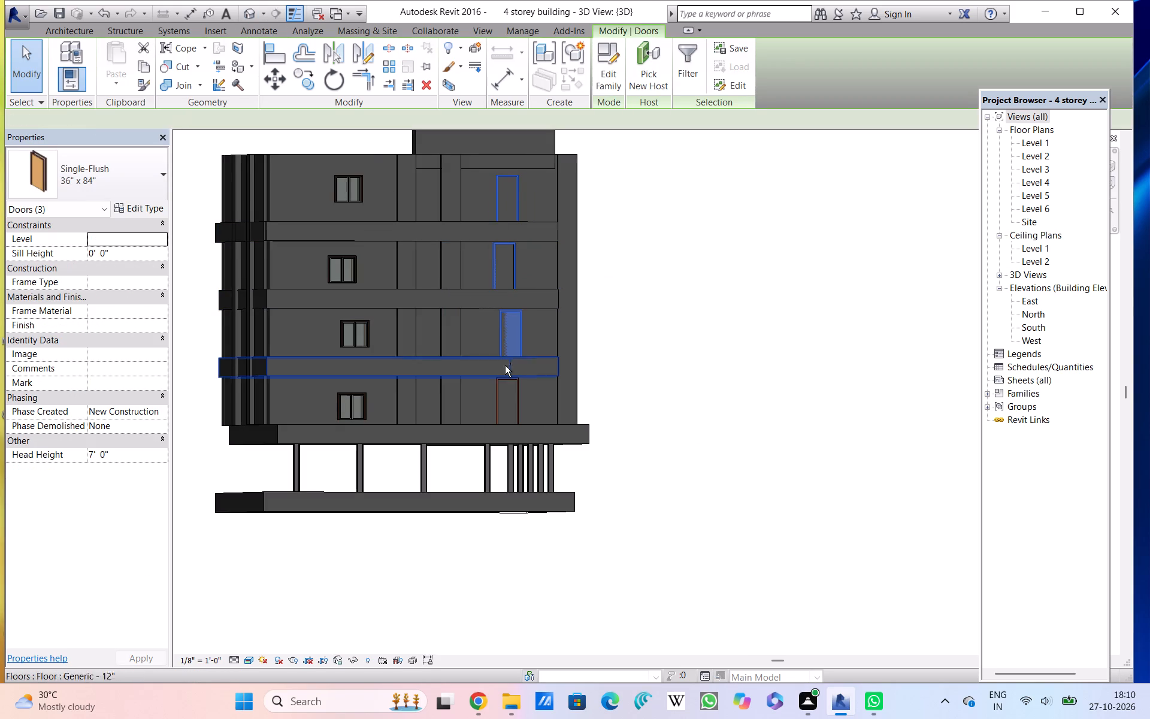
left_click(505, 386, "ctrl")
left_click(497, 392, "ctrl")
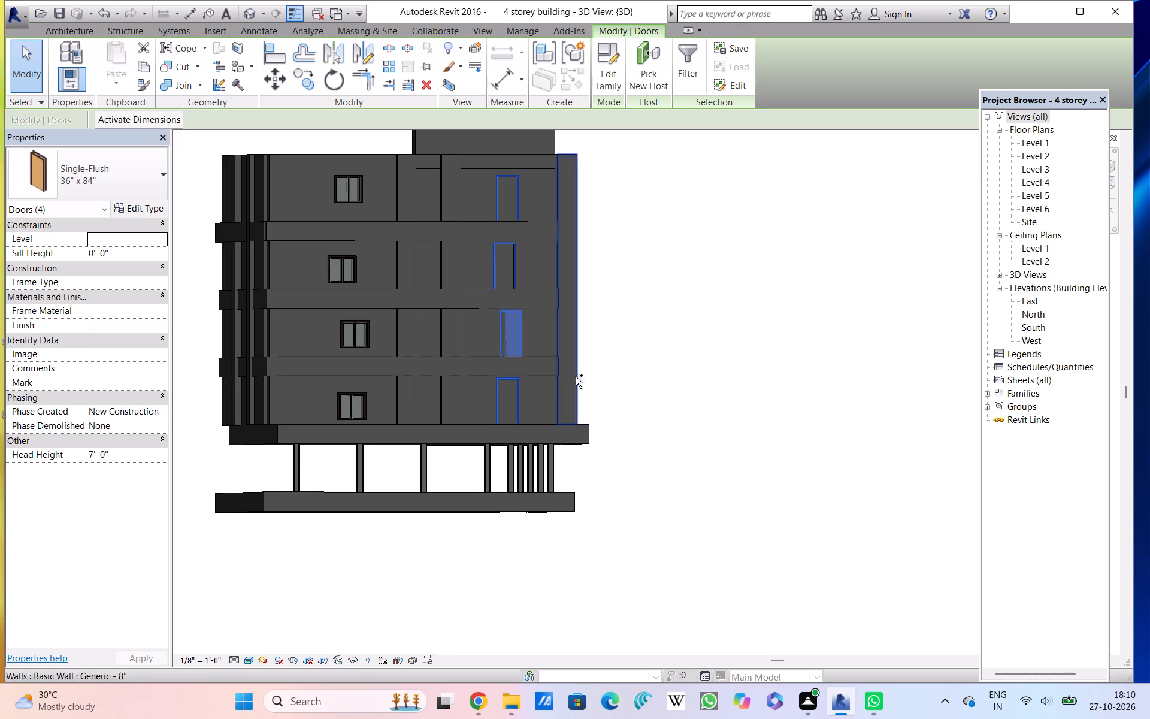
key("Delete")
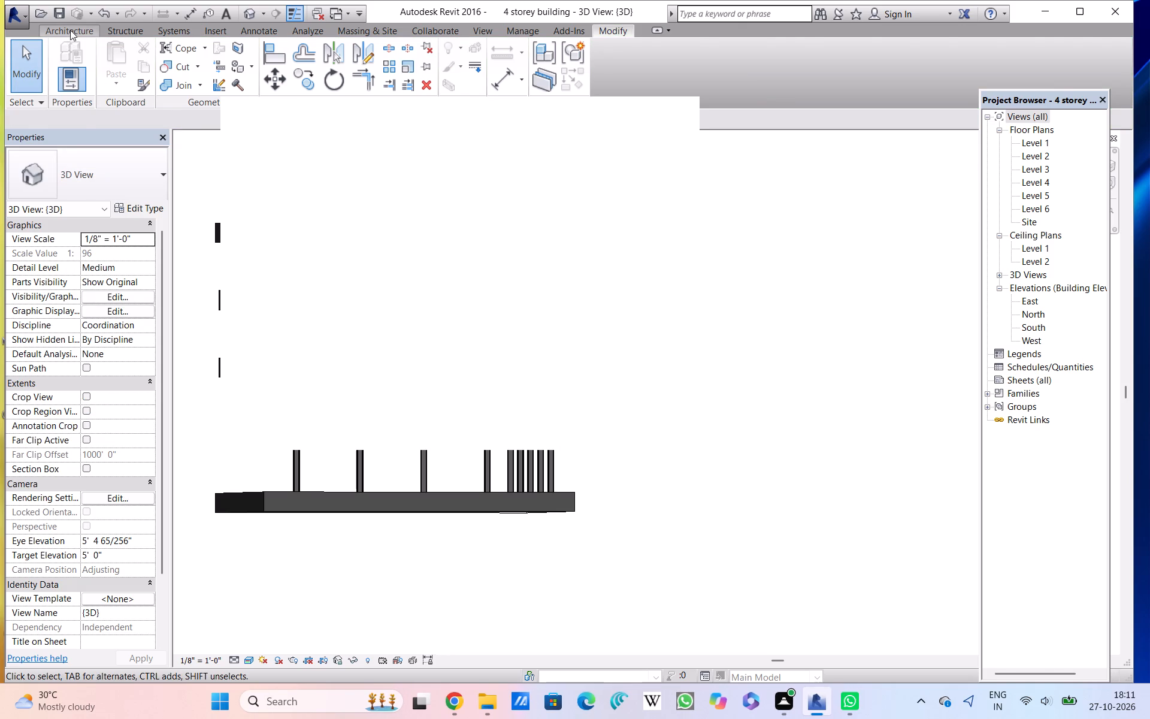
Start door placement and load the Door-Curtain-Wall-Double-Storefront family from the US Imperial Doors library.
left_click(70, 29)
left_click(101, 76)
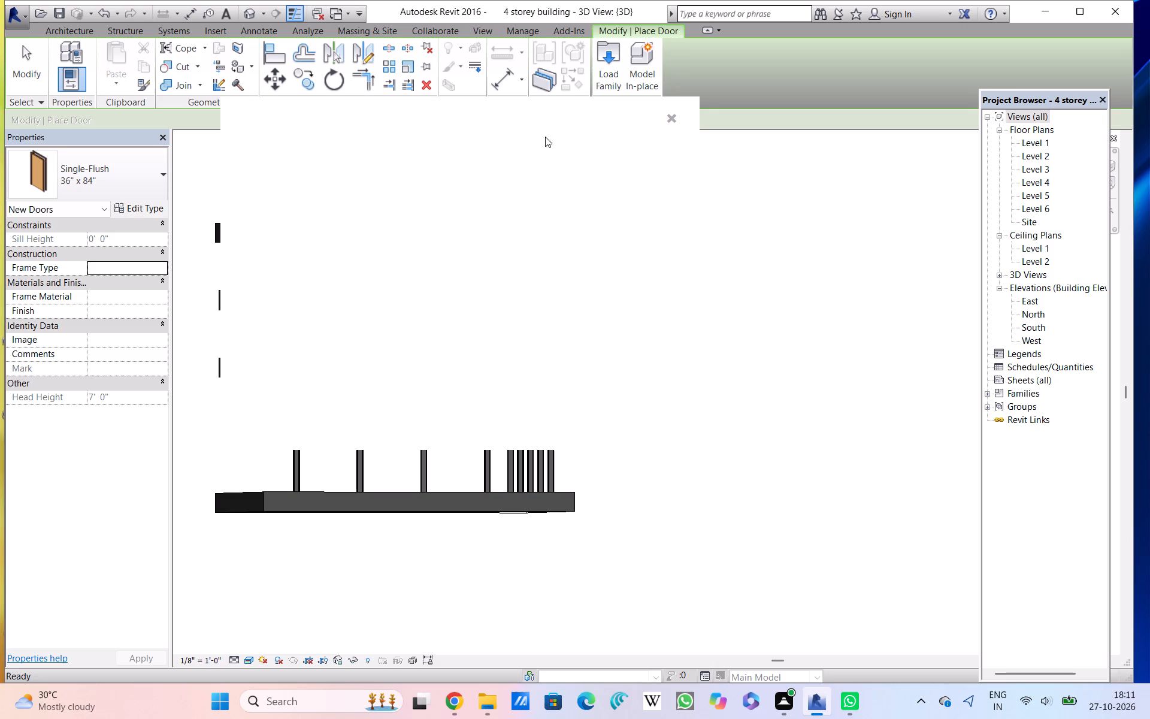
left_click(673, 112)
left_click(673, 113)
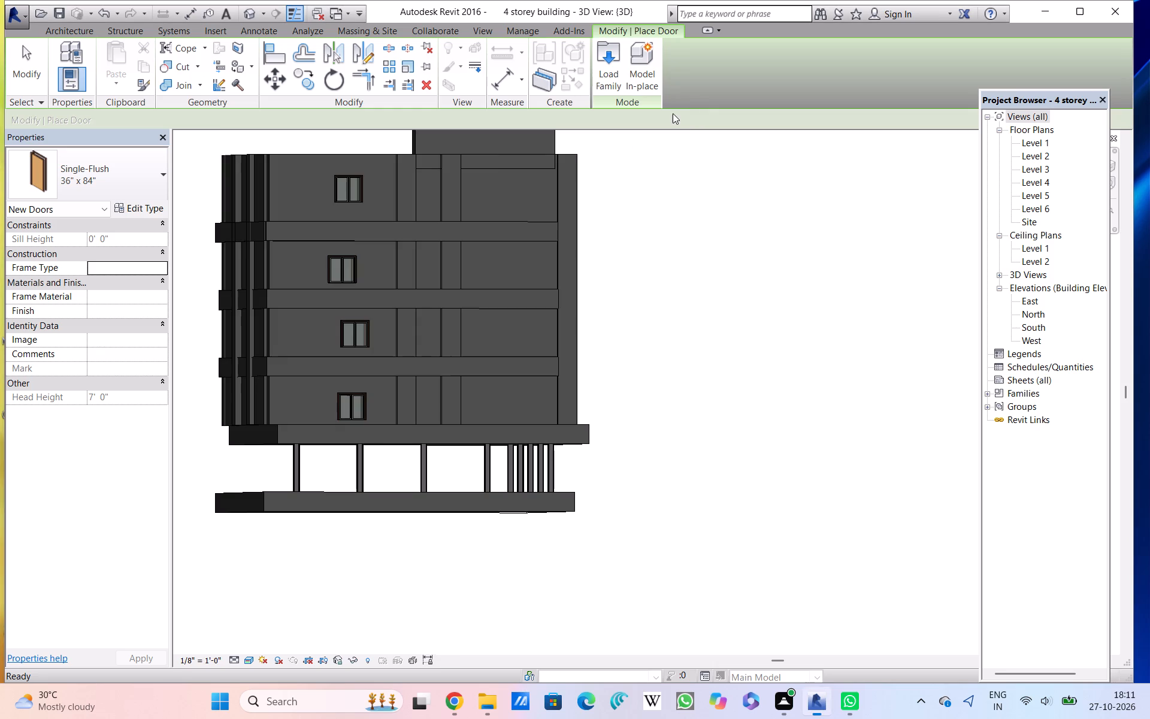
left_click(119, 167)
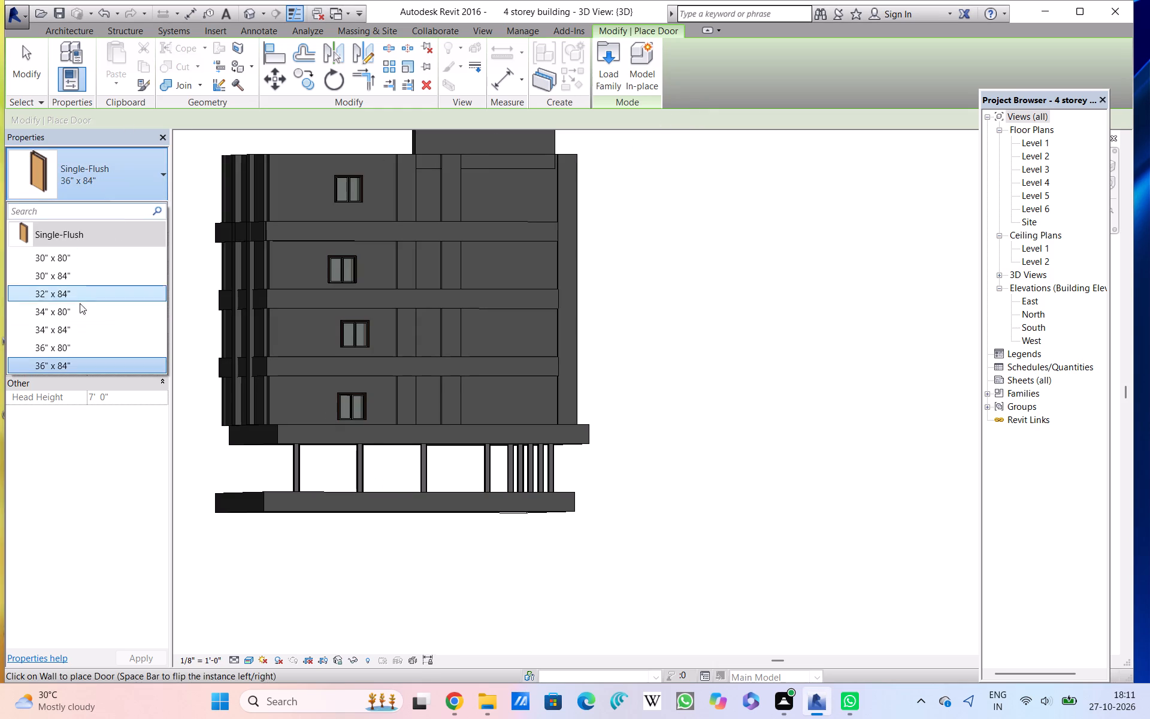
left_click(598, 62)
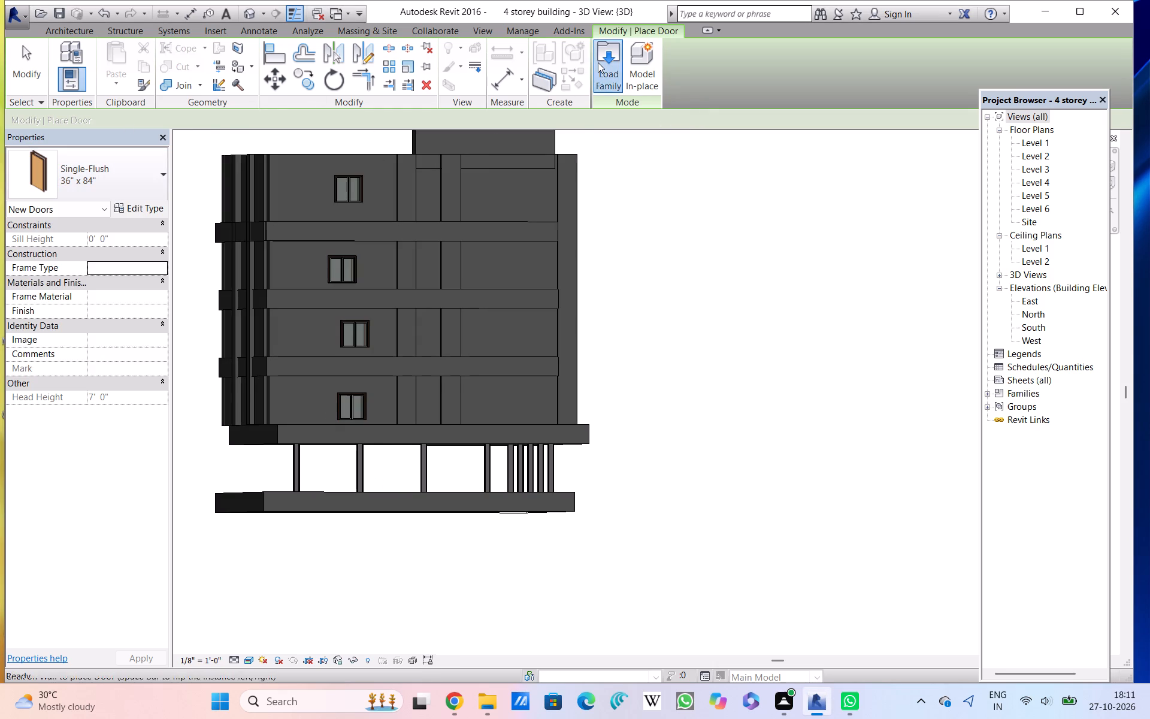
left_click(427, 355)
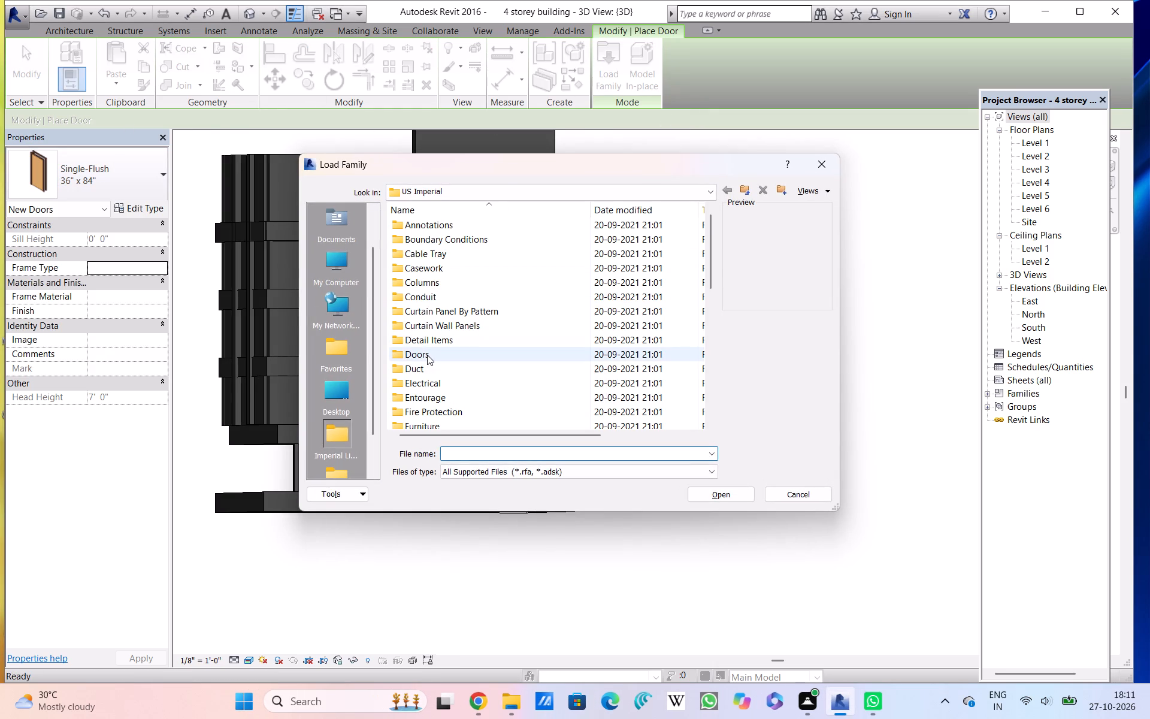
left_click(428, 355)
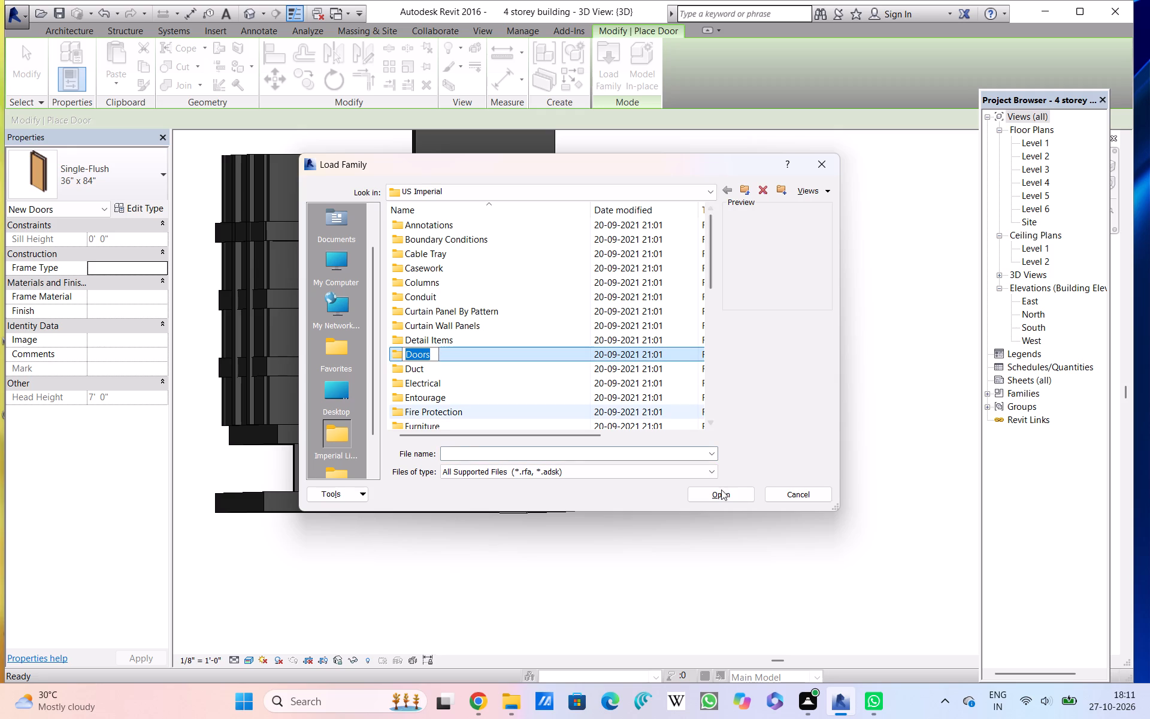
double_click(719, 499)
left_click(719, 499)
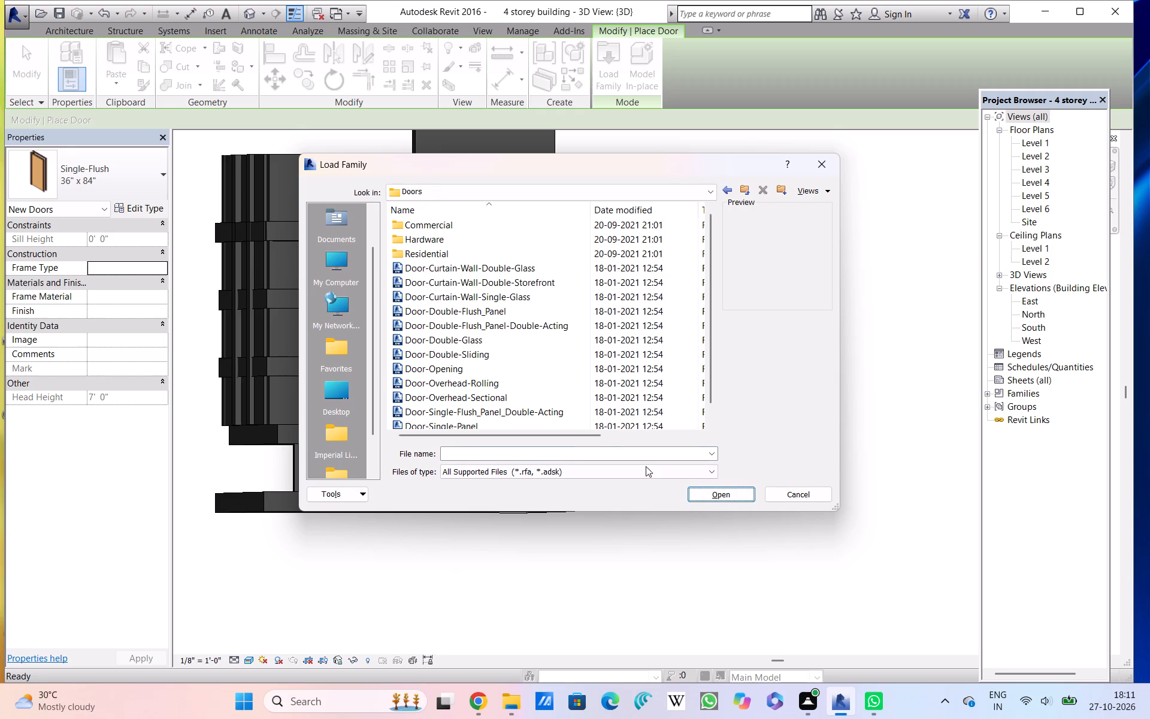
left_click(431, 270)
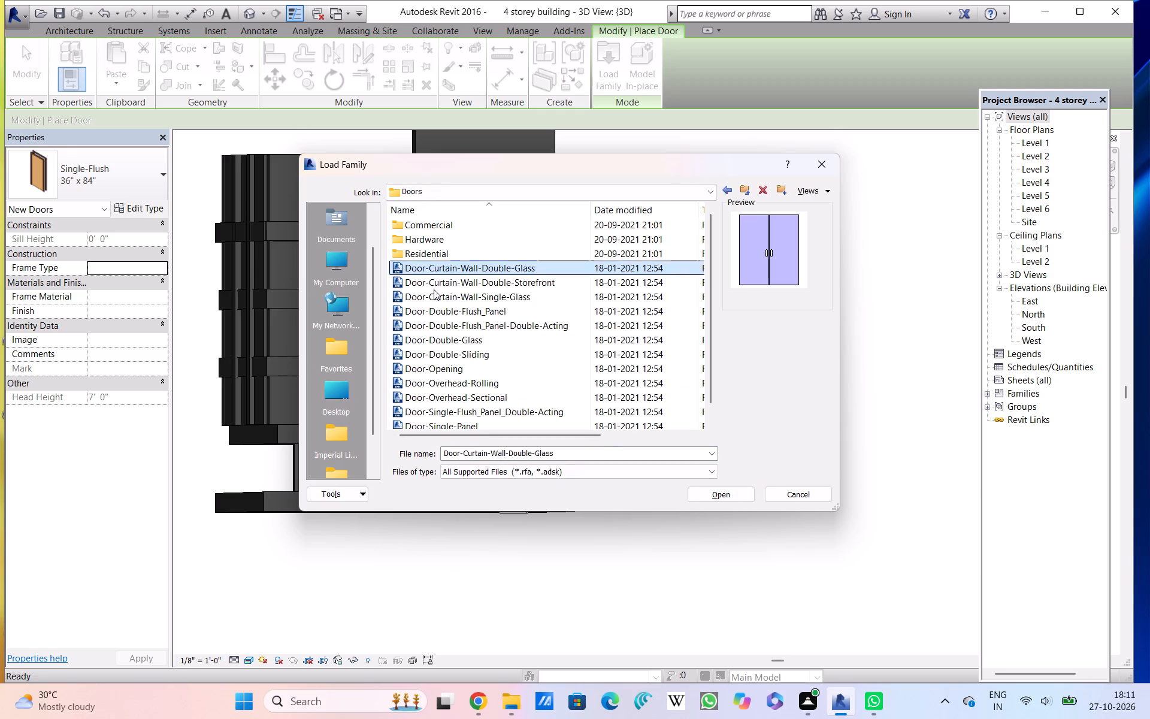
left_click(439, 283)
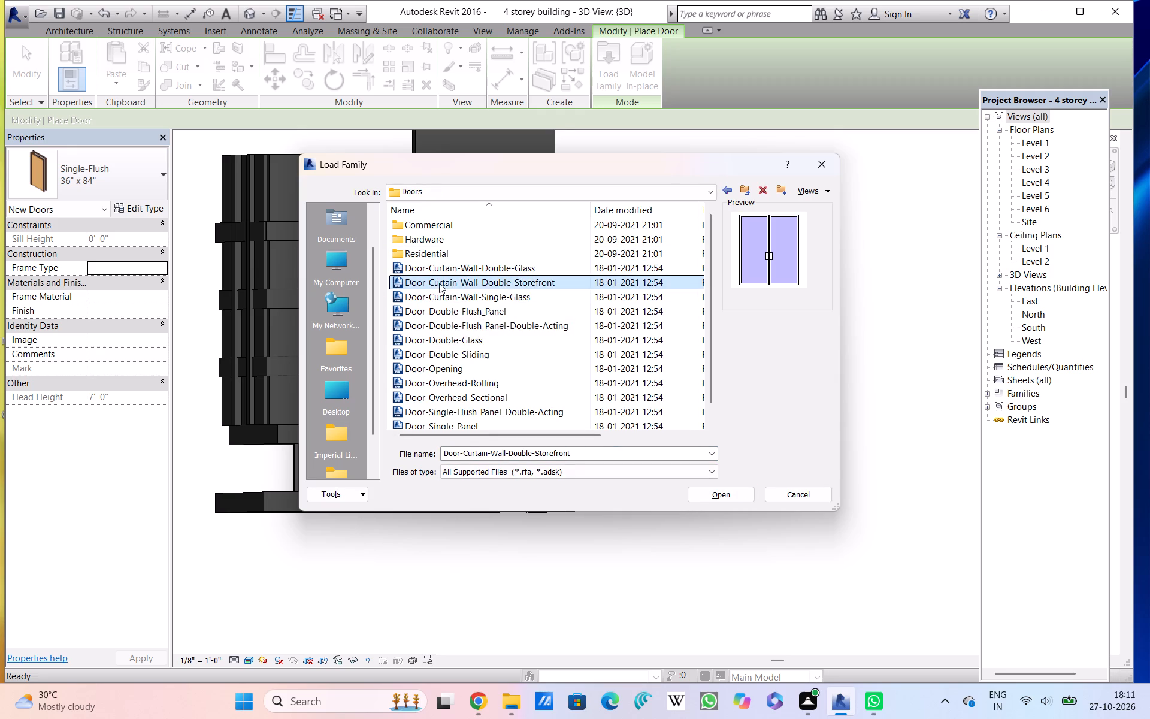
left_click(438, 292)
left_click(443, 280)
left_click(728, 490)
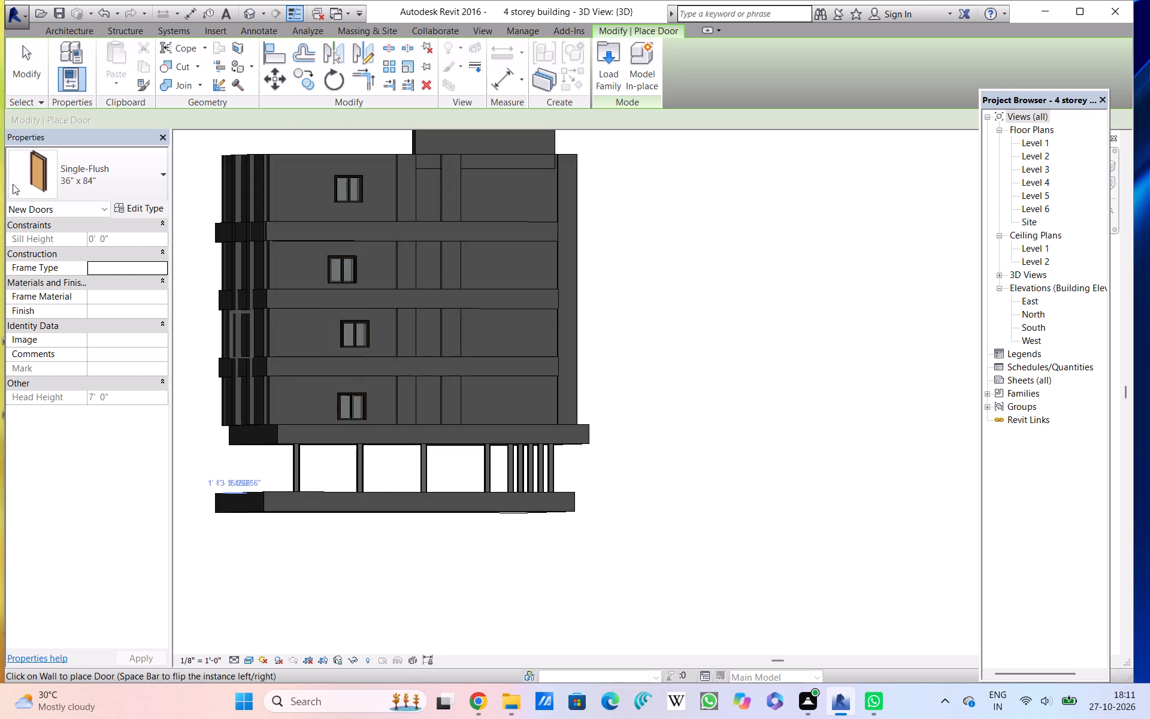
Check the available door types for the storefront door family.
left_click(62, 164)
left_click(74, 236)
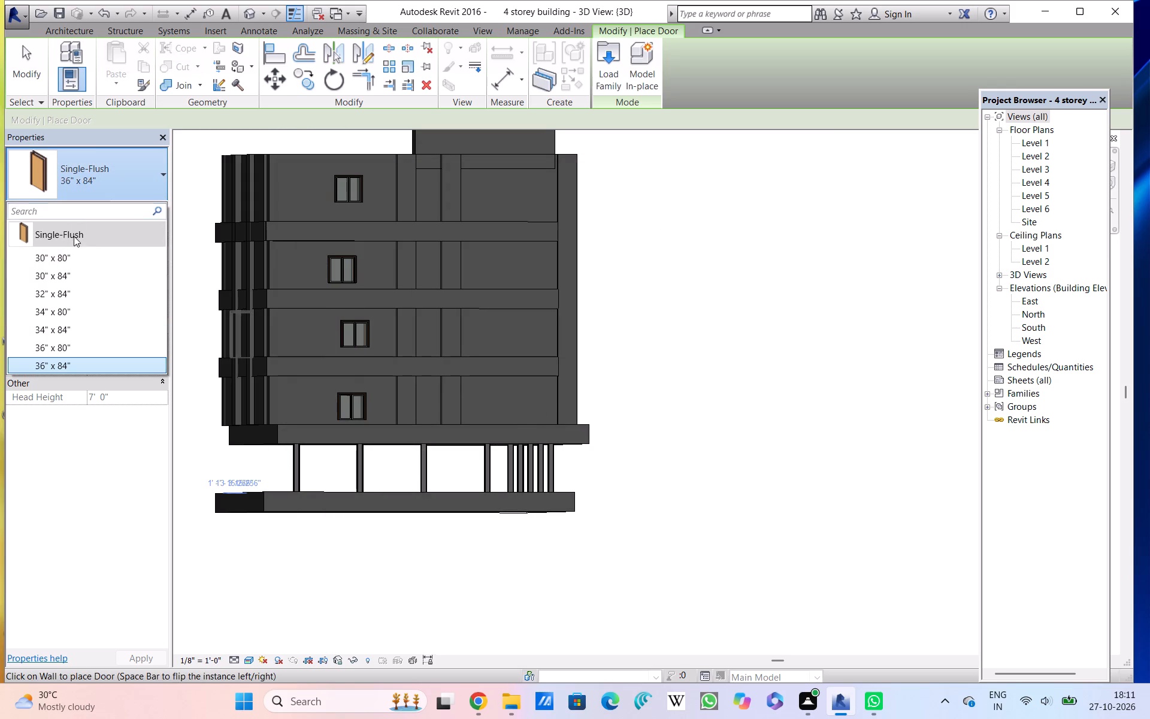
left_click(74, 236)
left_click(134, 176)
left_click(134, 176)
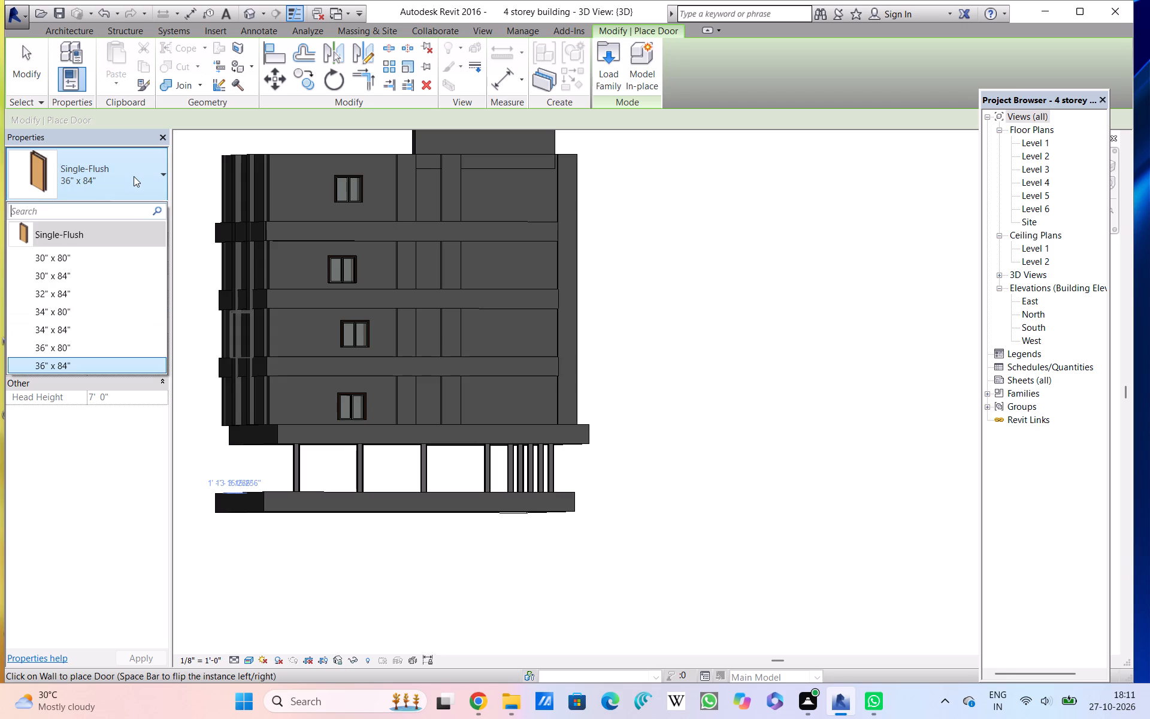
double_click(152, 207)
left_click(164, 183)
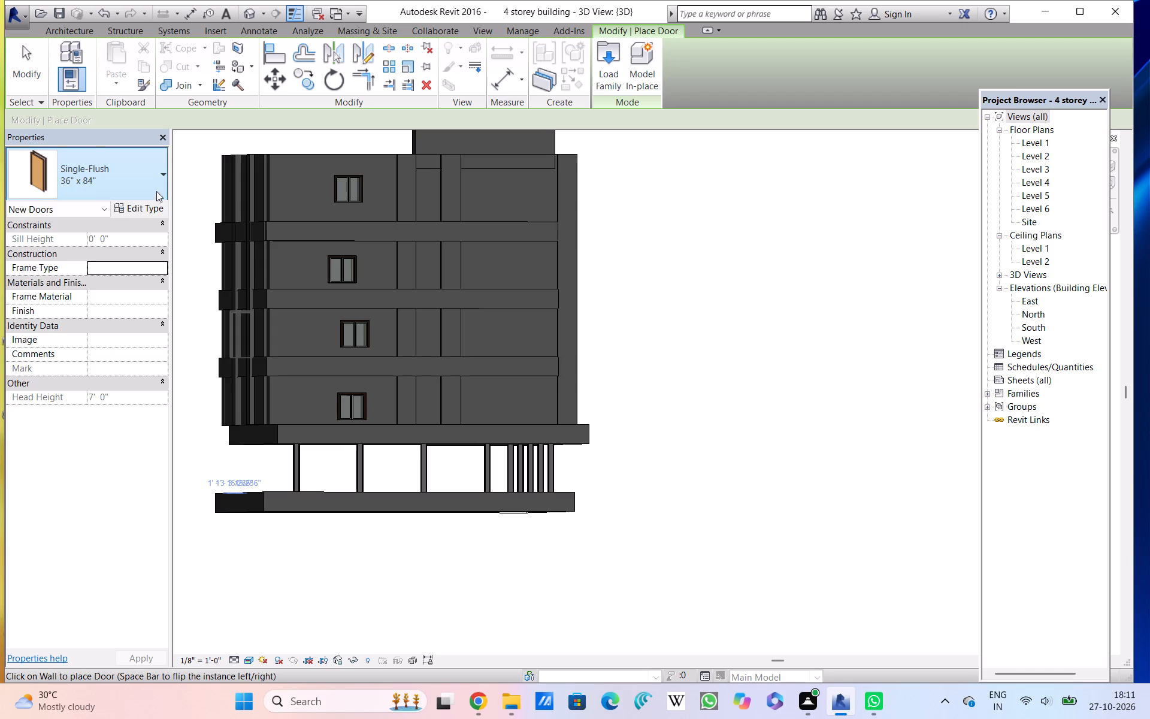
Set the frame material of the Single-Flush 36" x 84" door type to Glass, Clear Glazing.
left_click(144, 206)
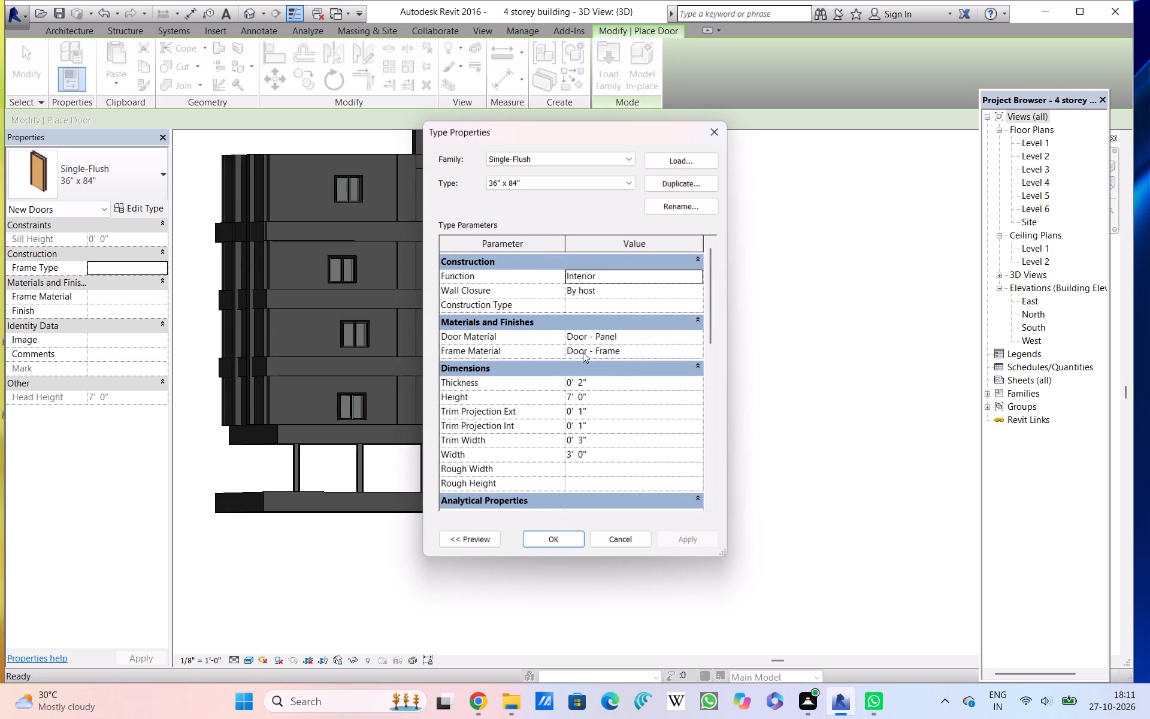
scroll(601, 355, "up", 3)
left_click(646, 348)
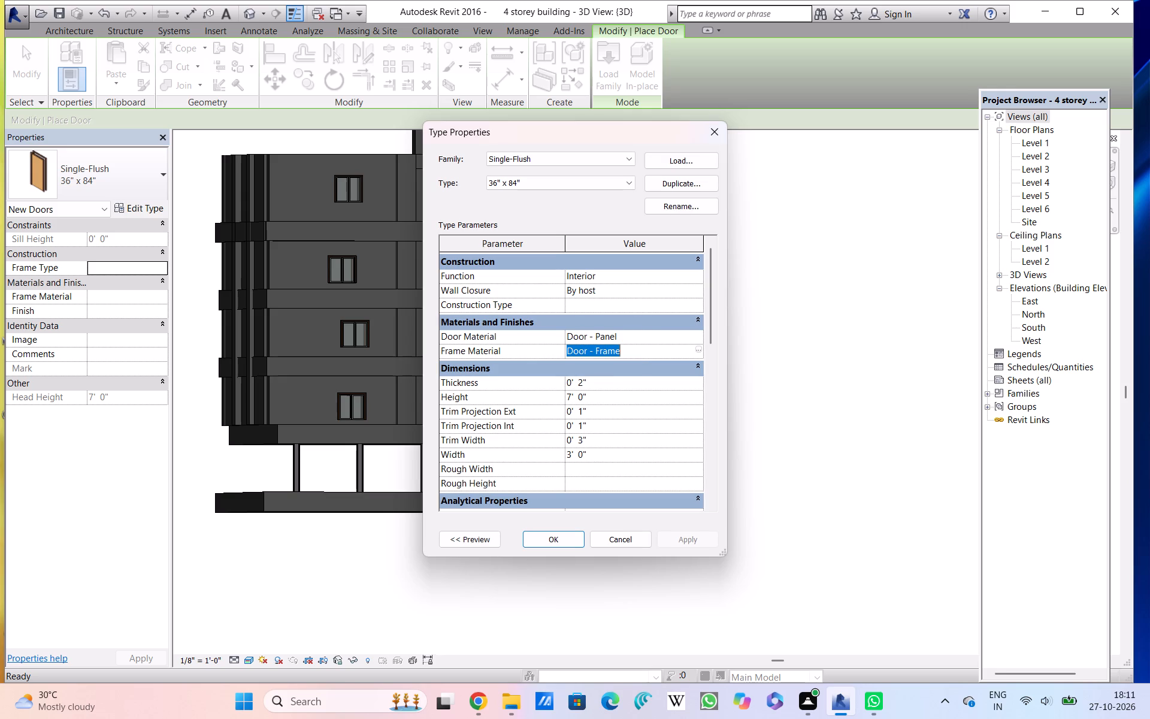
left_click(695, 349)
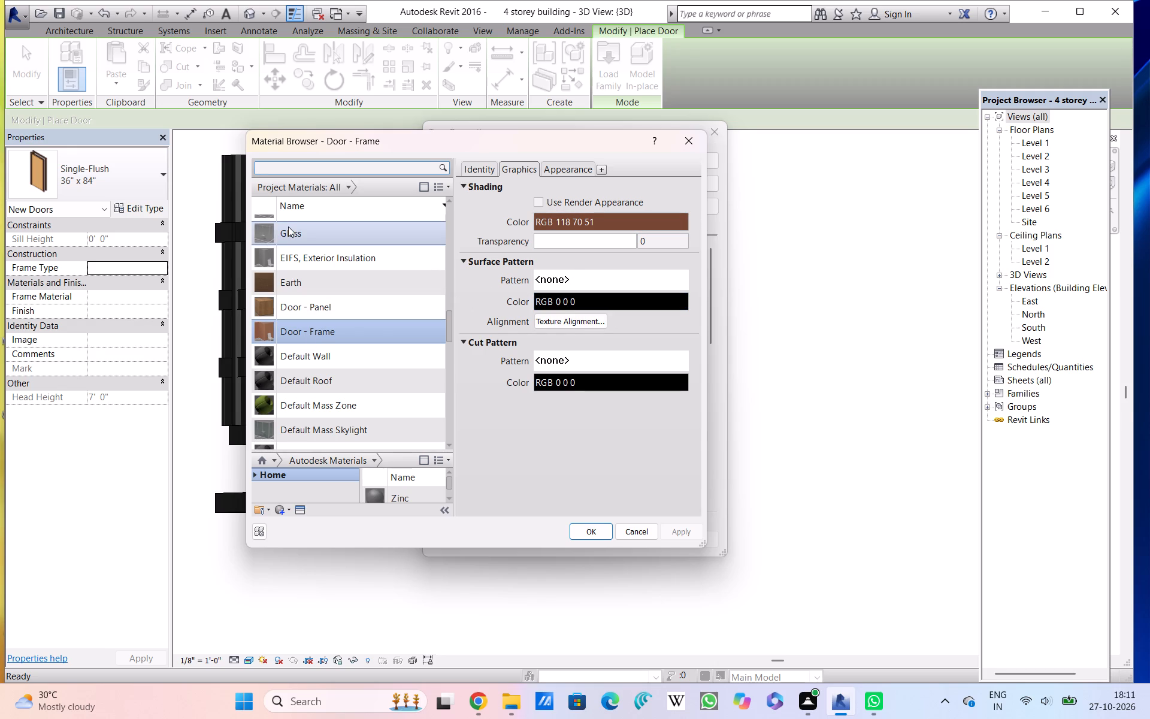
scroll(288, 226, "up", 1)
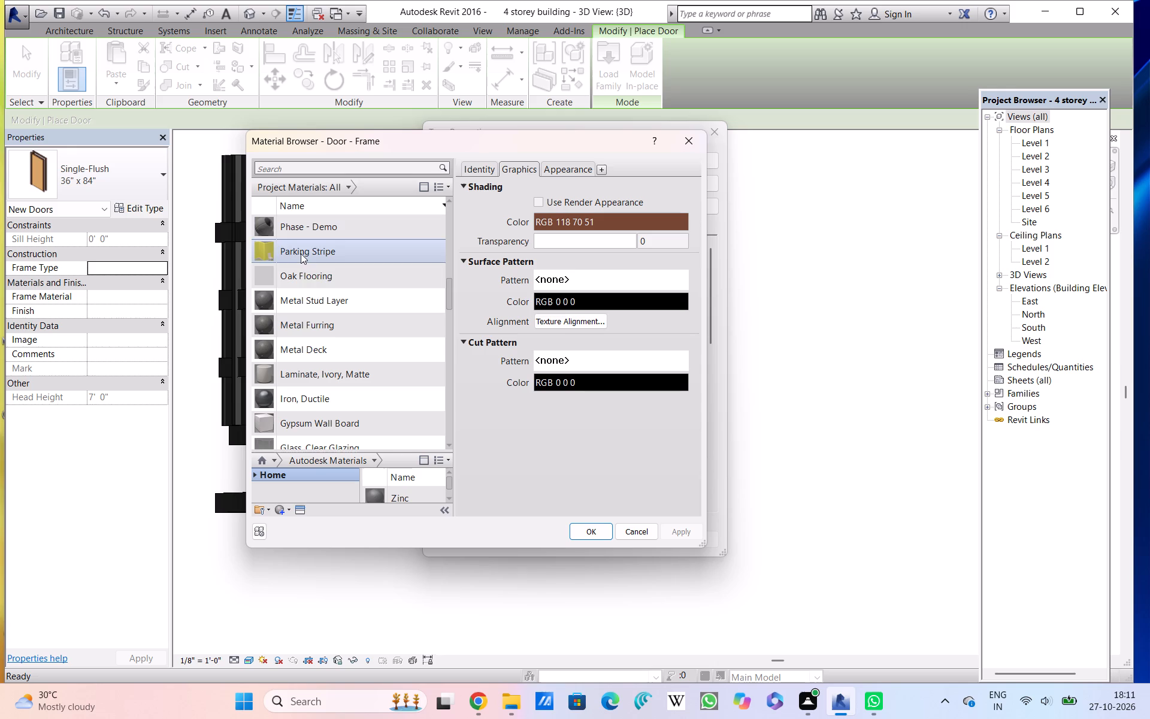
scroll(310, 333, "down", 2)
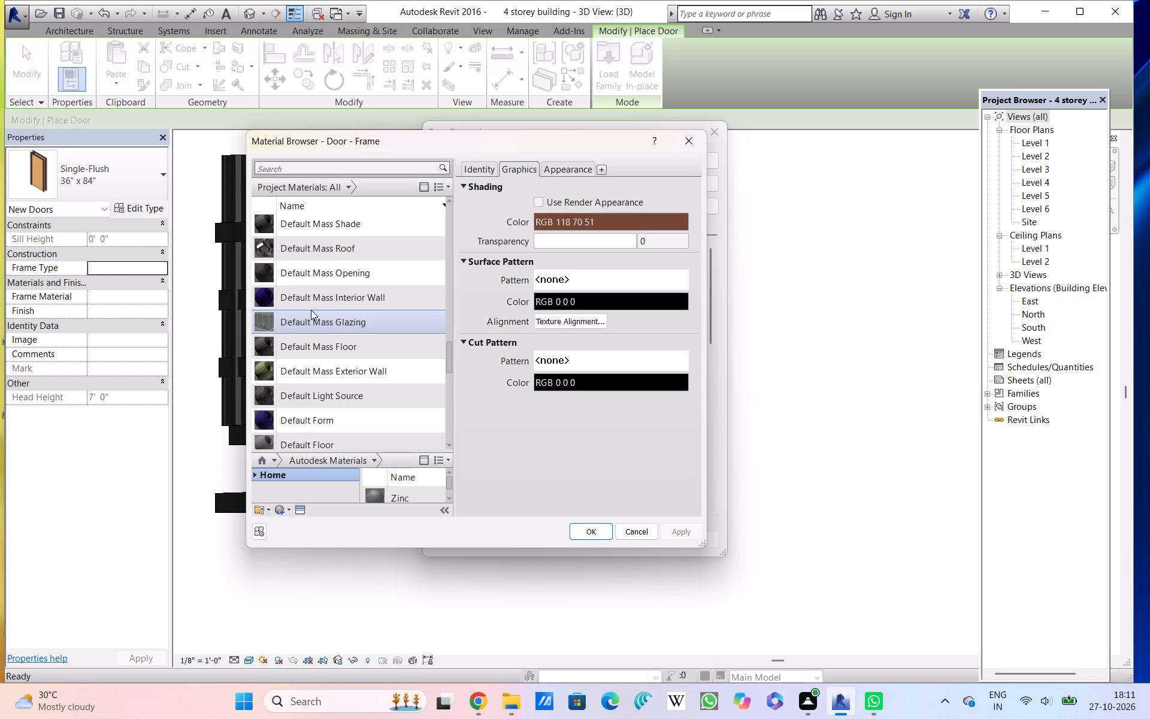
scroll(310, 304, "up", 1)
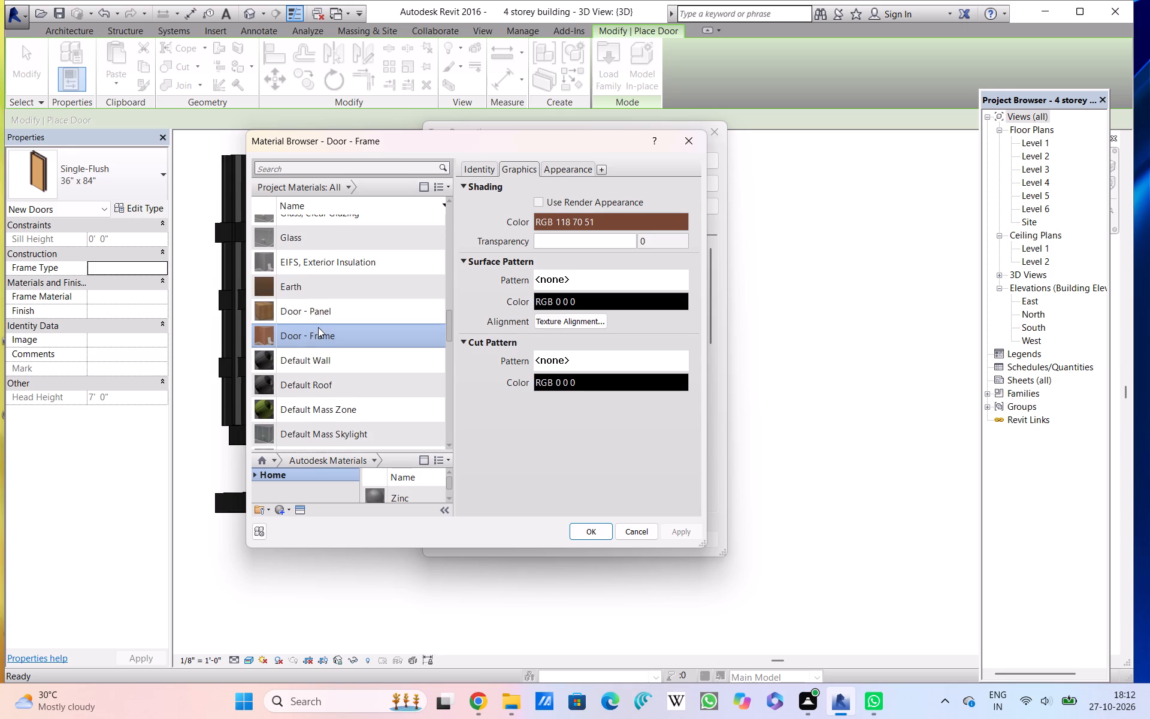
scroll(318, 327, "up", 1)
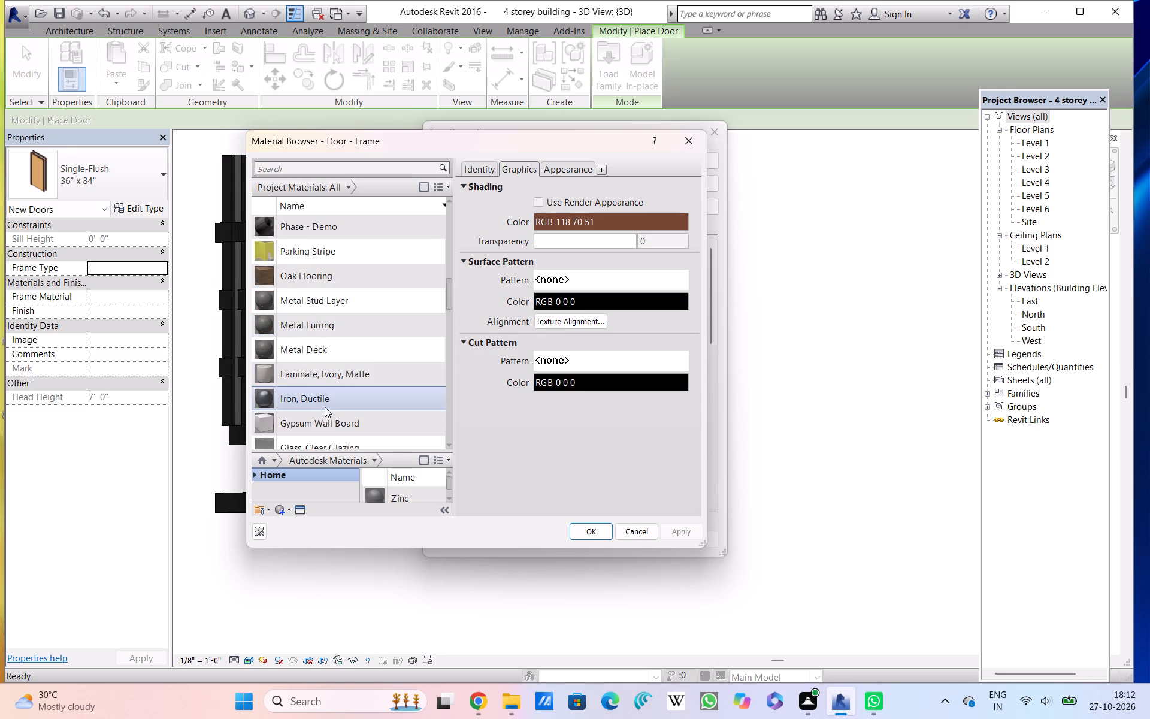
scroll(325, 403, "down", 1)
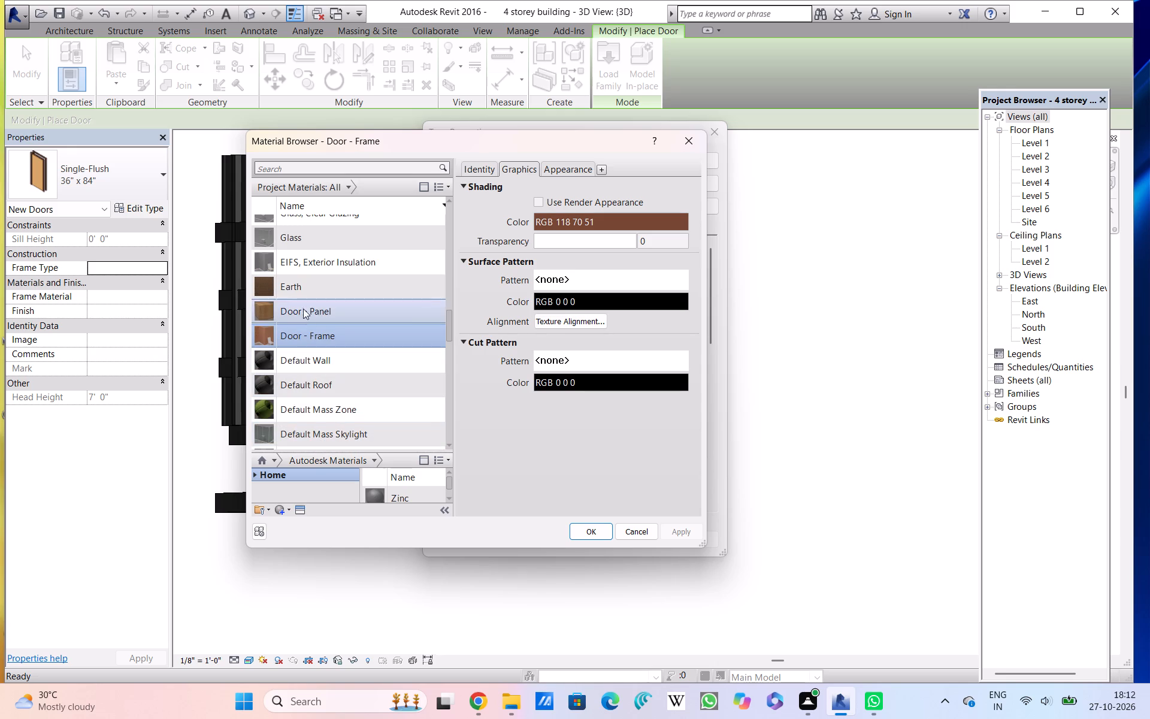
scroll(300, 249, "up", 1)
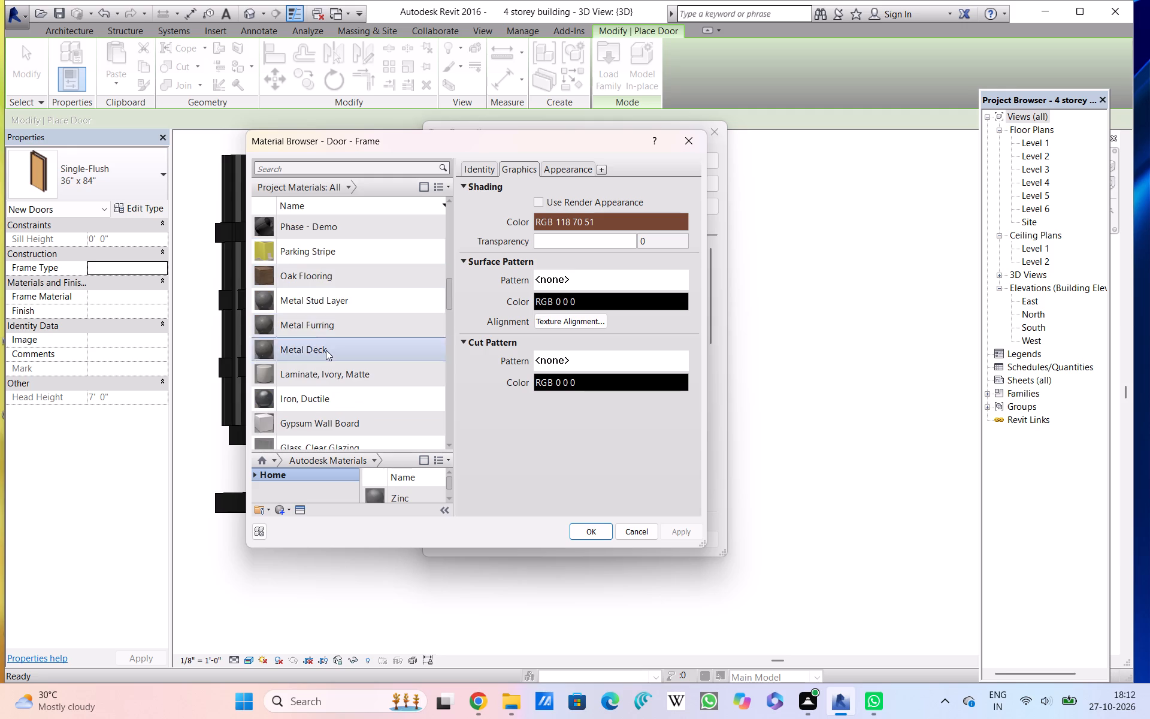
left_click(331, 430)
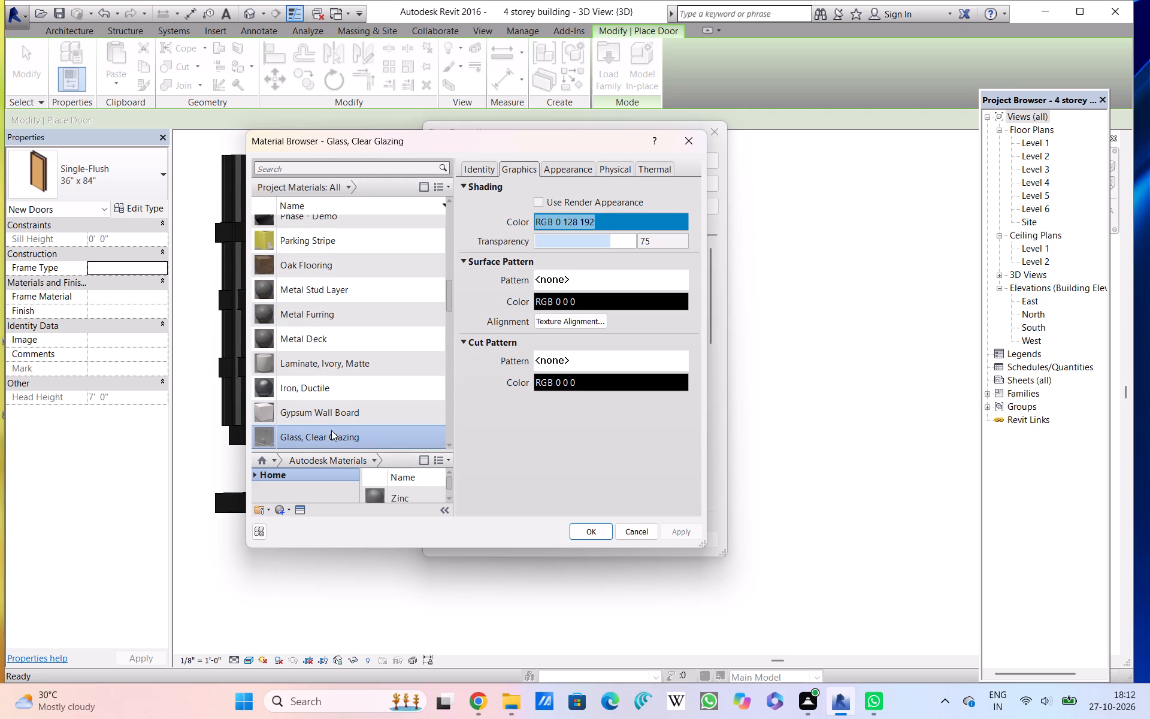
left_click(602, 529)
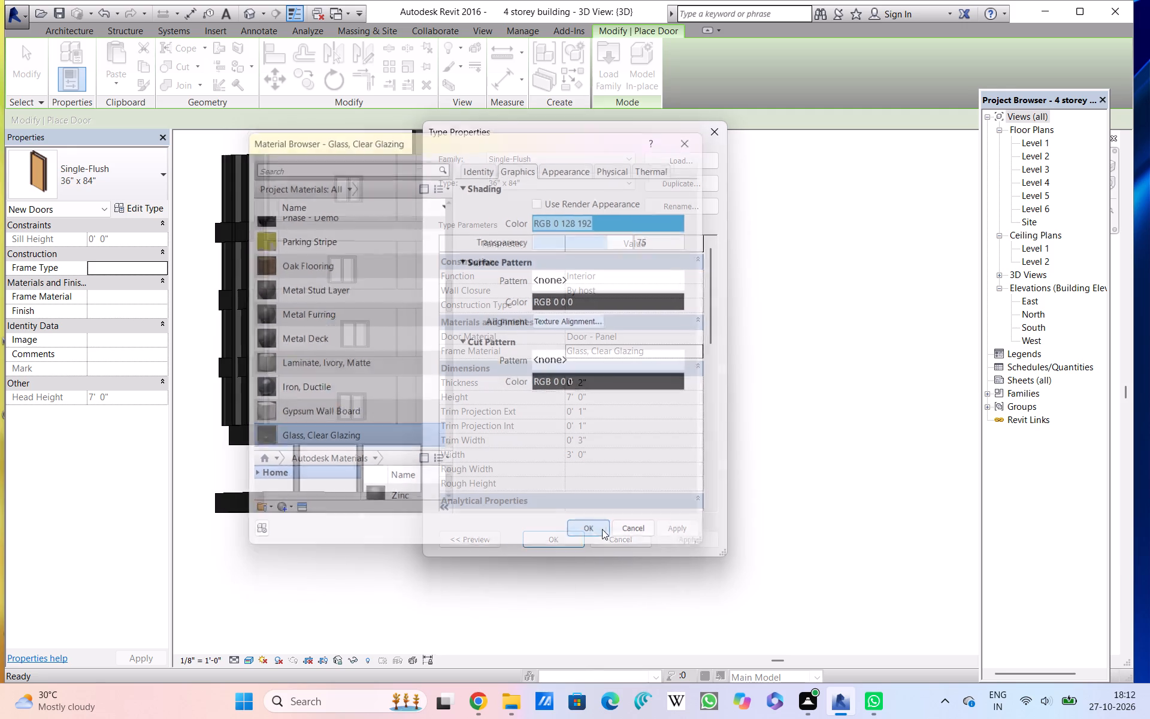
left_click(679, 537)
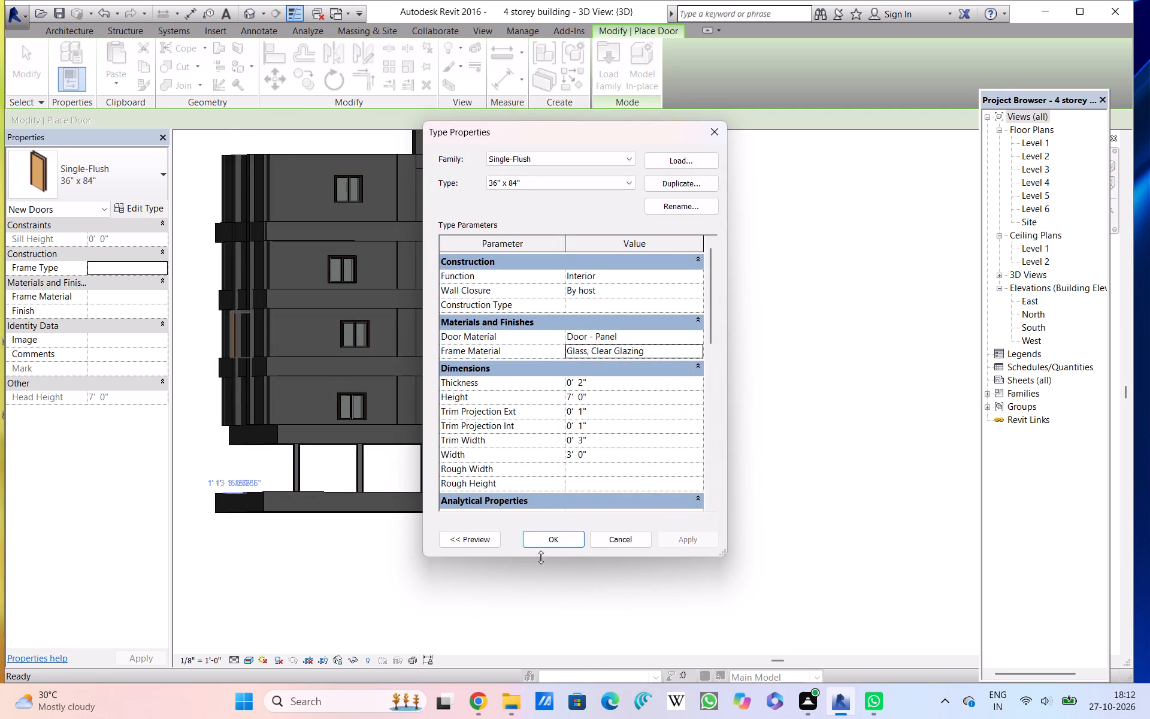
left_click(535, 541)
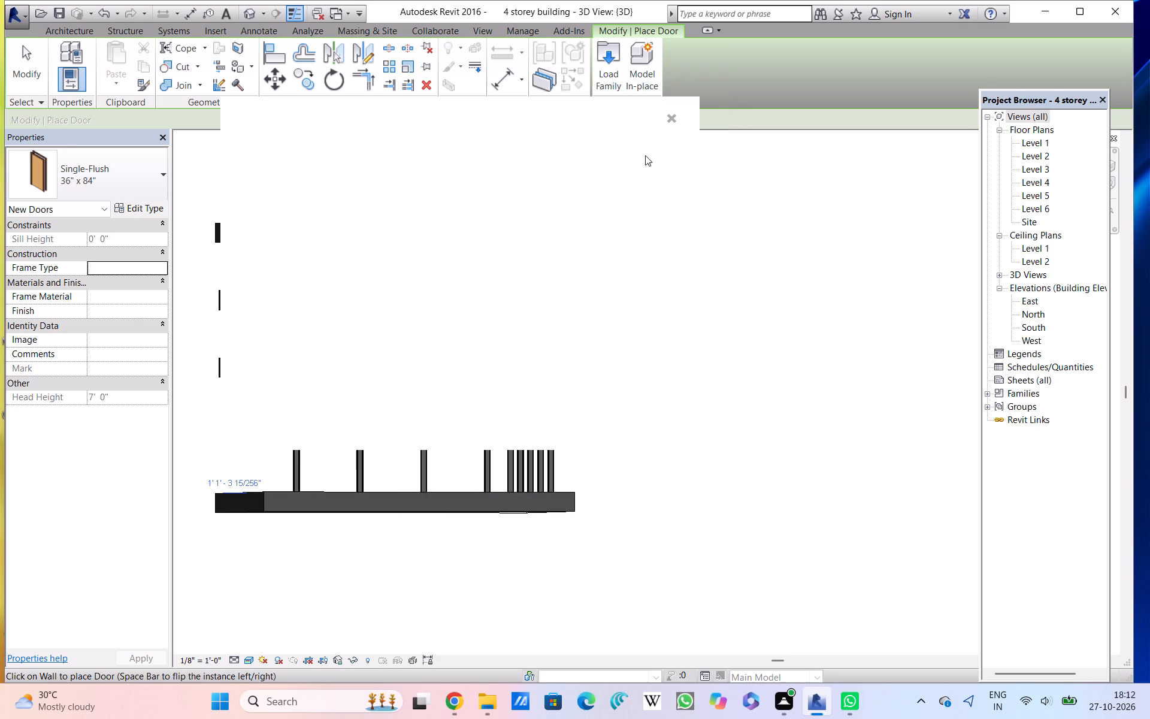
left_click(674, 120)
left_click(674, 120)
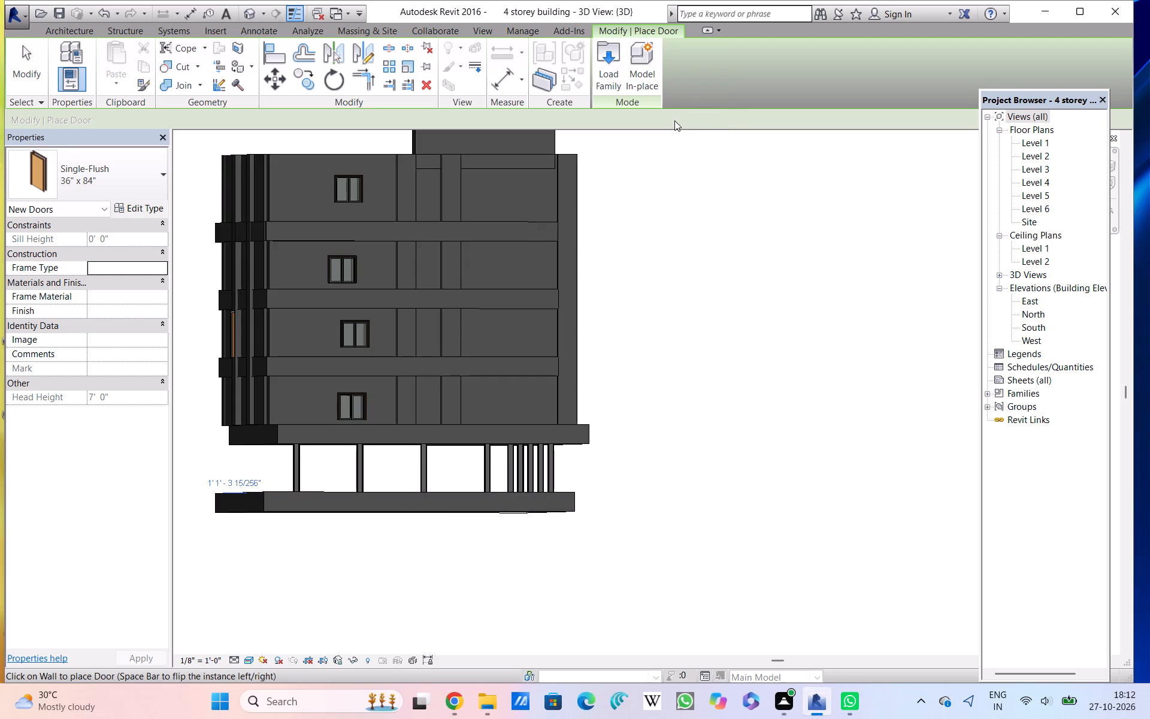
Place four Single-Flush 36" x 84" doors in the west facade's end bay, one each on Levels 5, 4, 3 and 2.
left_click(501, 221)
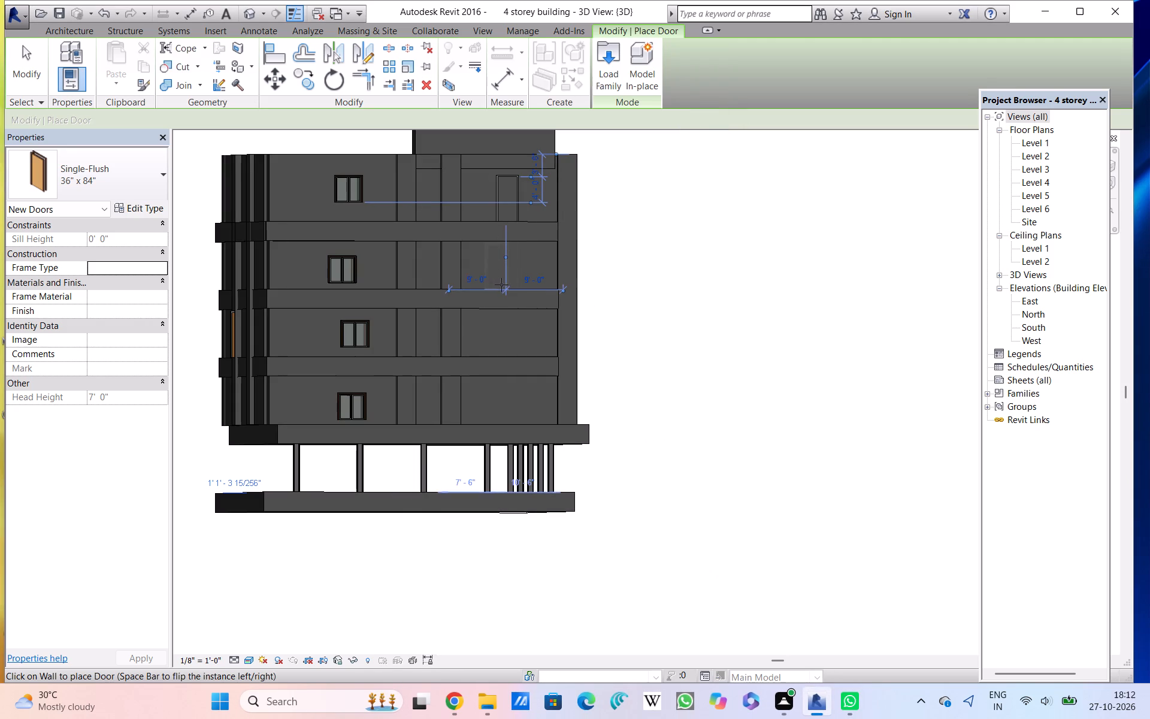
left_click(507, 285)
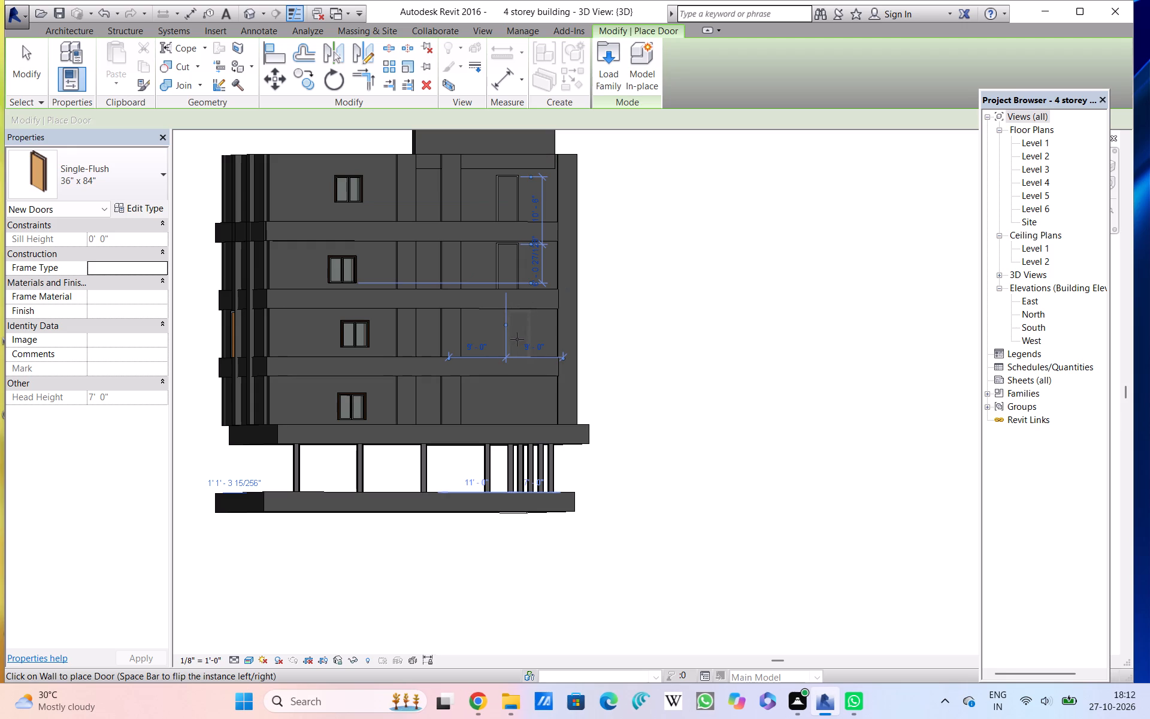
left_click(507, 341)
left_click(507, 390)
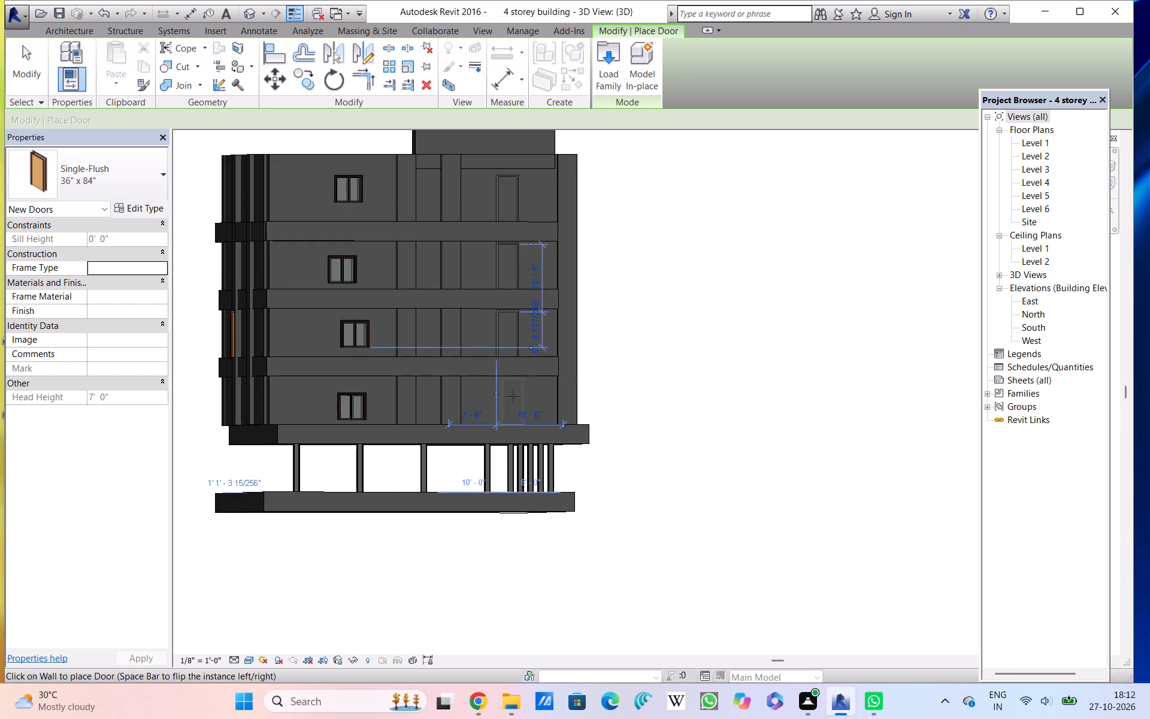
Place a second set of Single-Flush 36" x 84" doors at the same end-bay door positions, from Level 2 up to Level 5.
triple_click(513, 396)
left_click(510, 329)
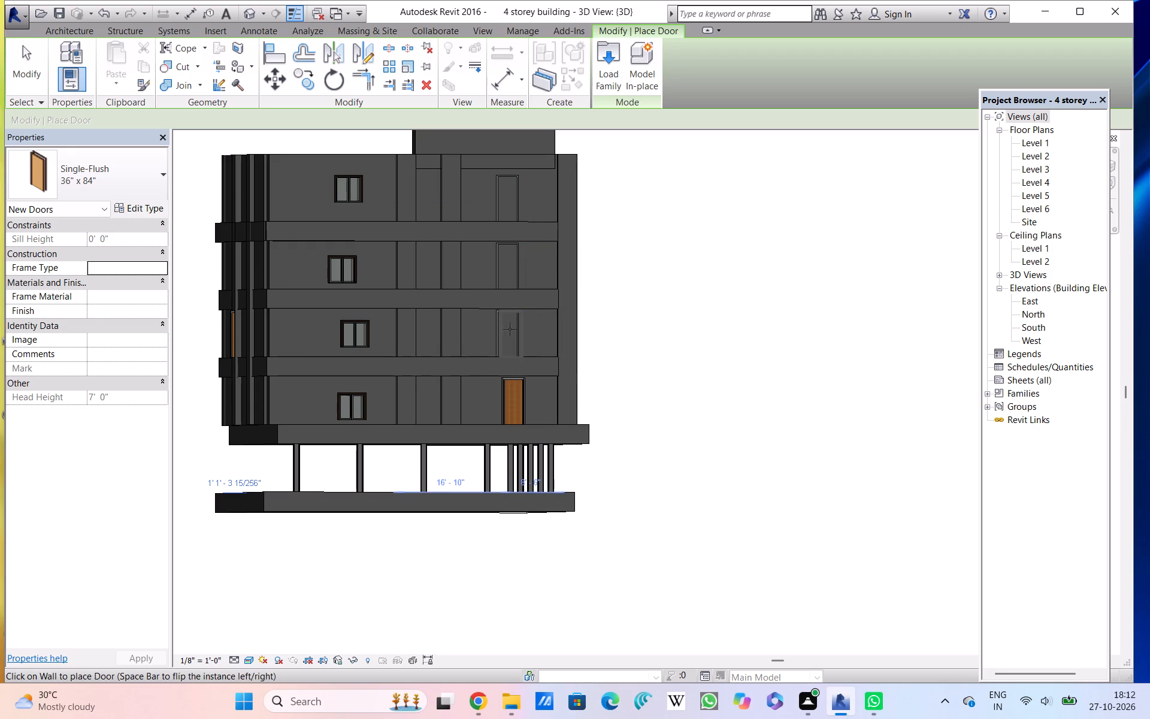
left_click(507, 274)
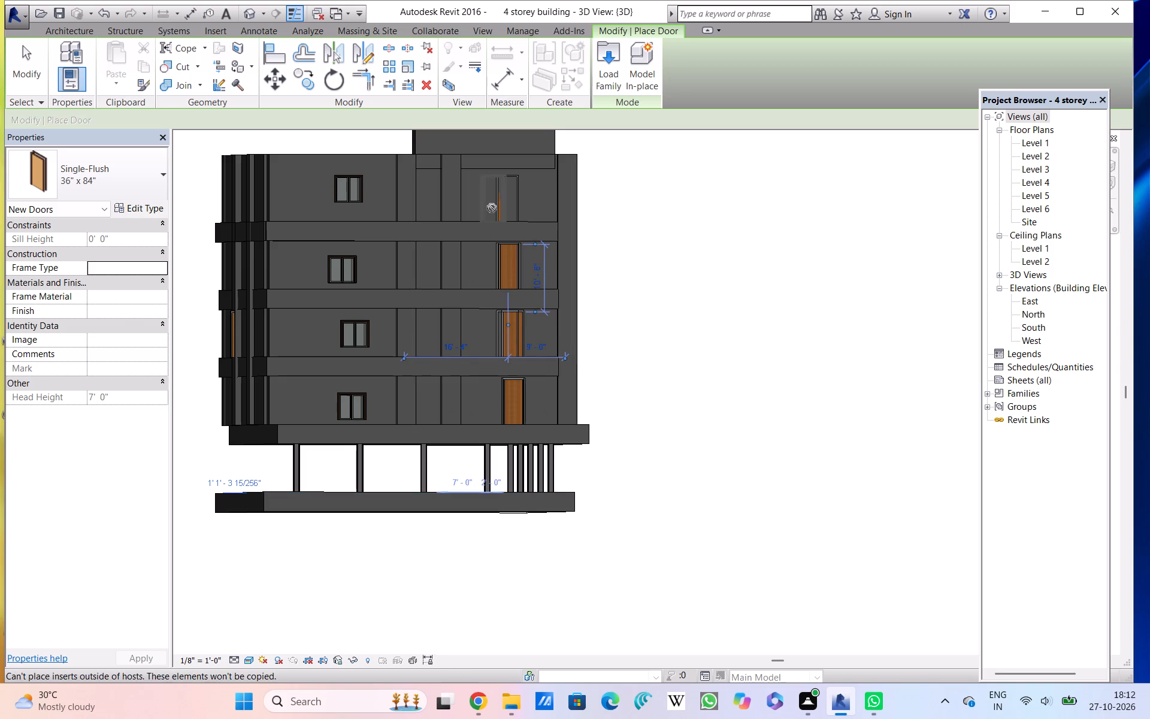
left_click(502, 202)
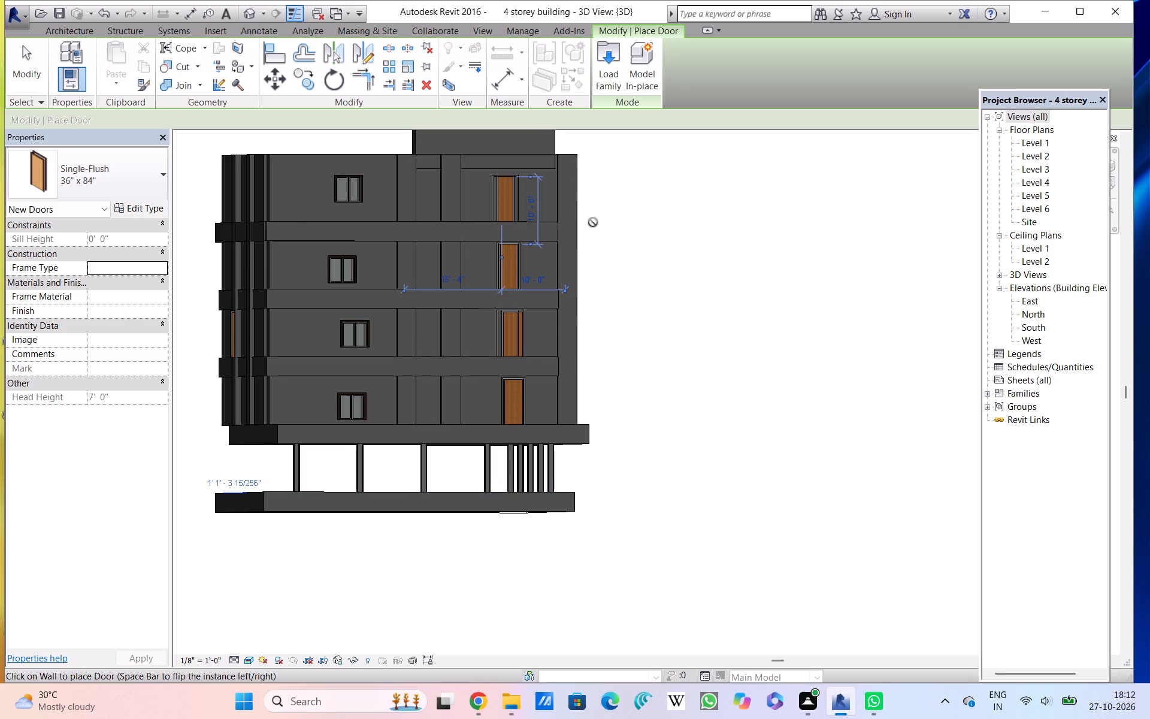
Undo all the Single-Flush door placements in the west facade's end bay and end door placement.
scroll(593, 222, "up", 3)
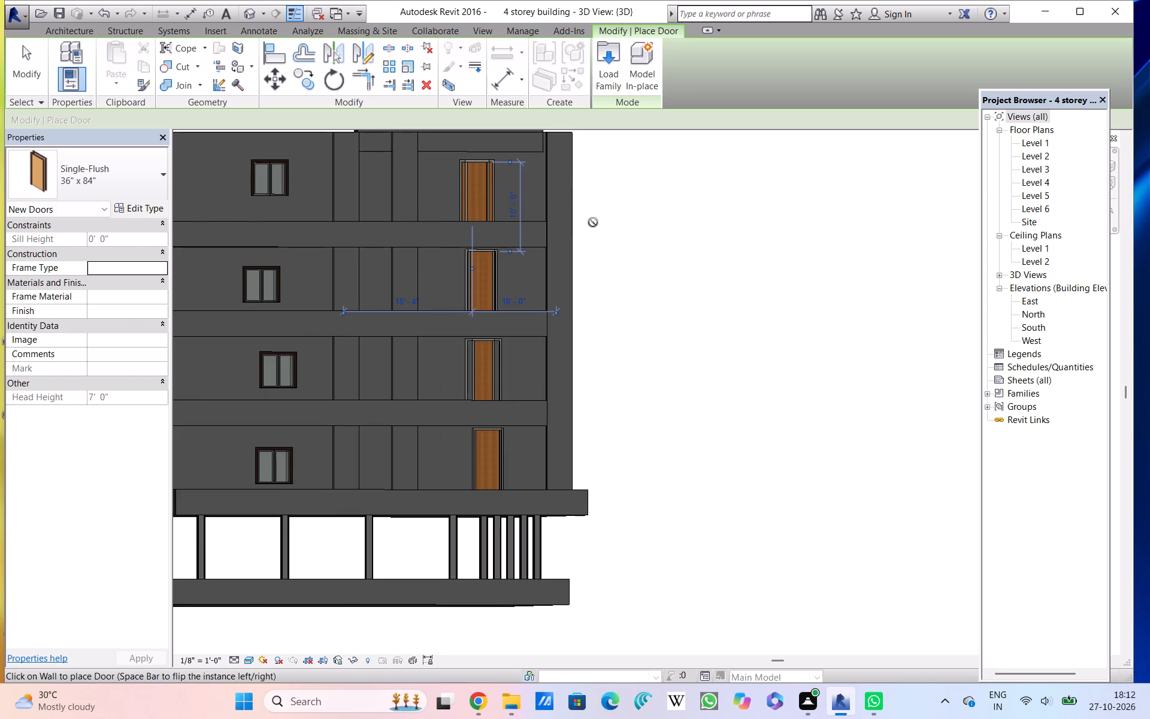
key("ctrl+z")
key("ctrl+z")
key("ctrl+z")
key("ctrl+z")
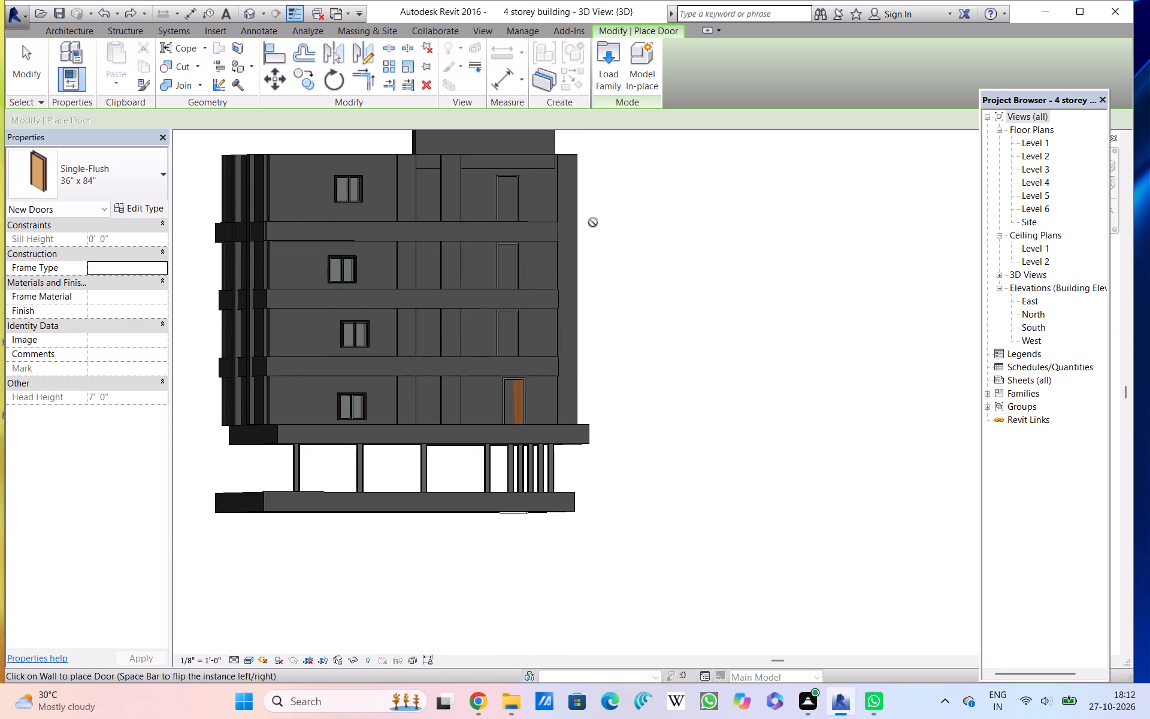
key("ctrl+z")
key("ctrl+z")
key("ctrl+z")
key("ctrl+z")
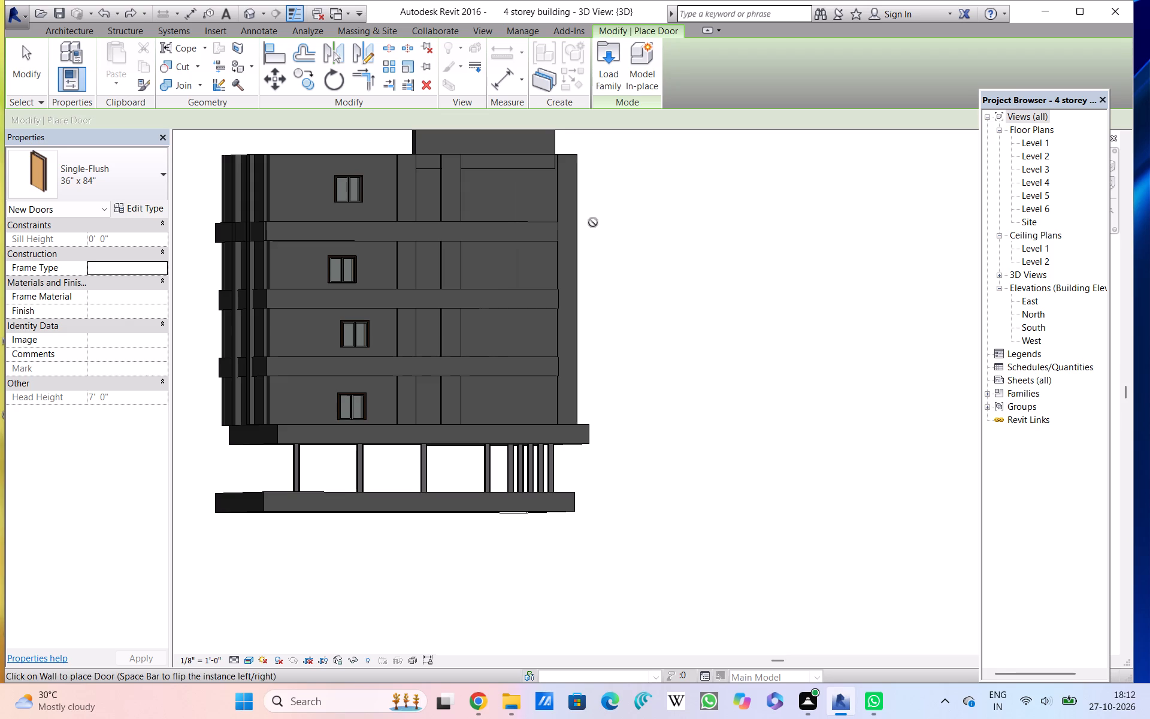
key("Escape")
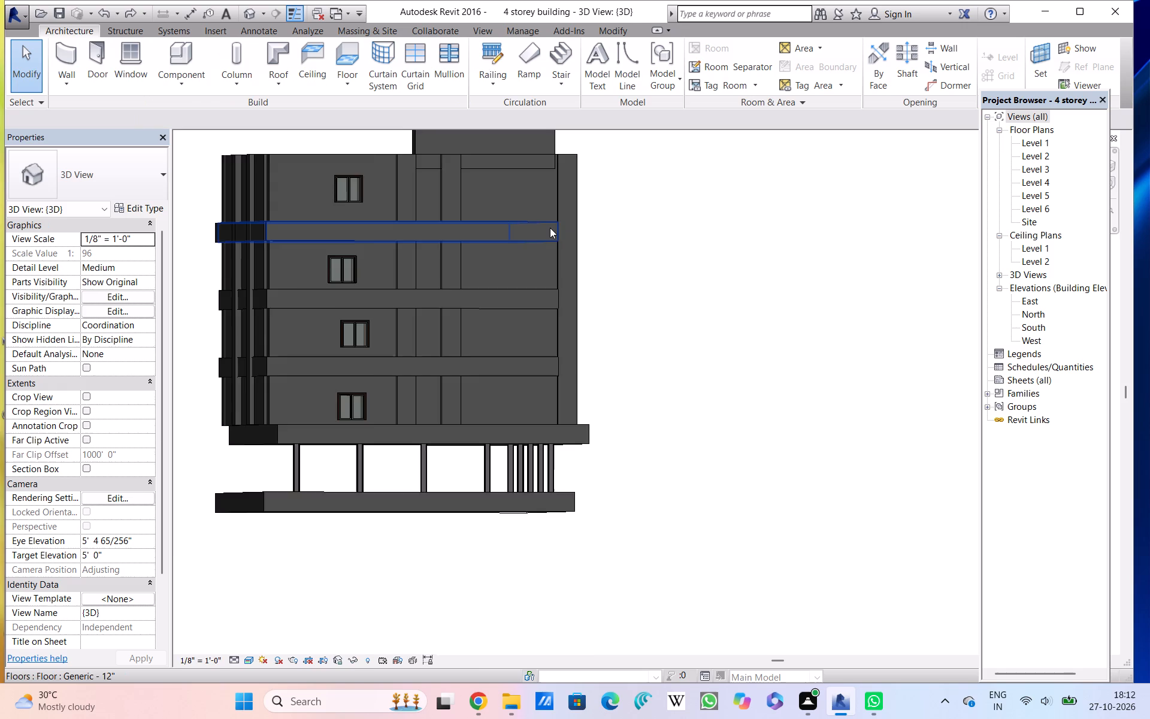
Start a new door placement and browse the US Imperial family library to its Doors > Residential folder.
scroll(550, 228, "up", 4)
middle_click_drag(615, 216, 613, 309)
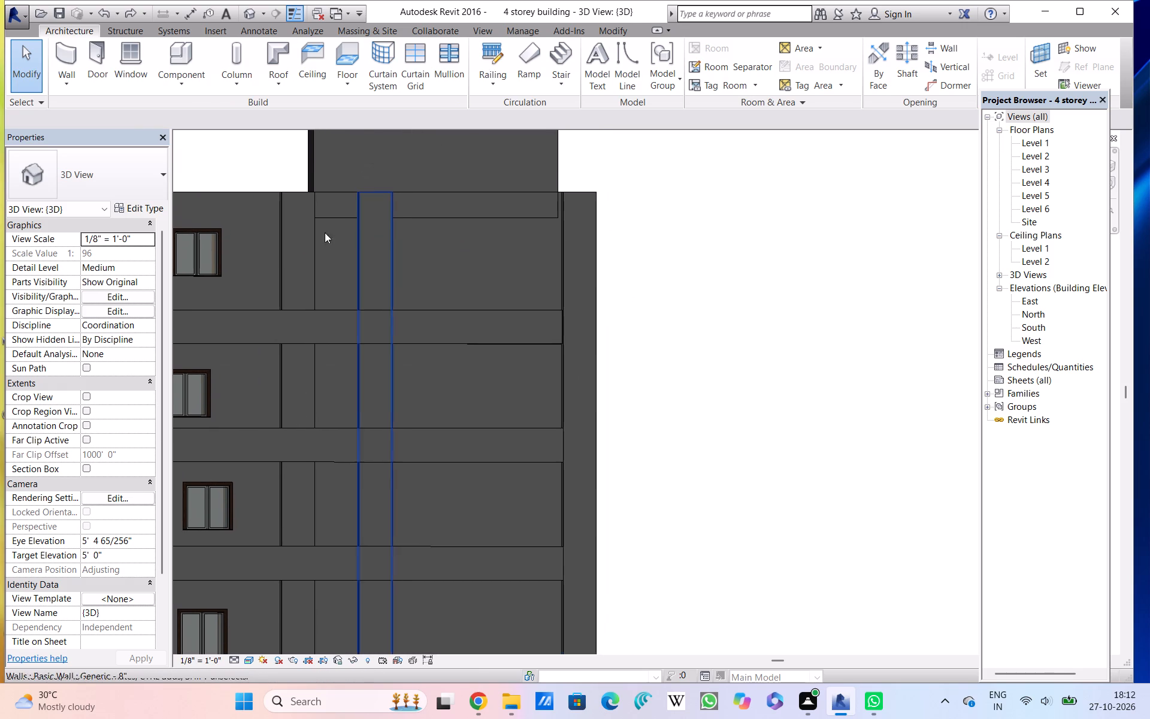
left_click(96, 56)
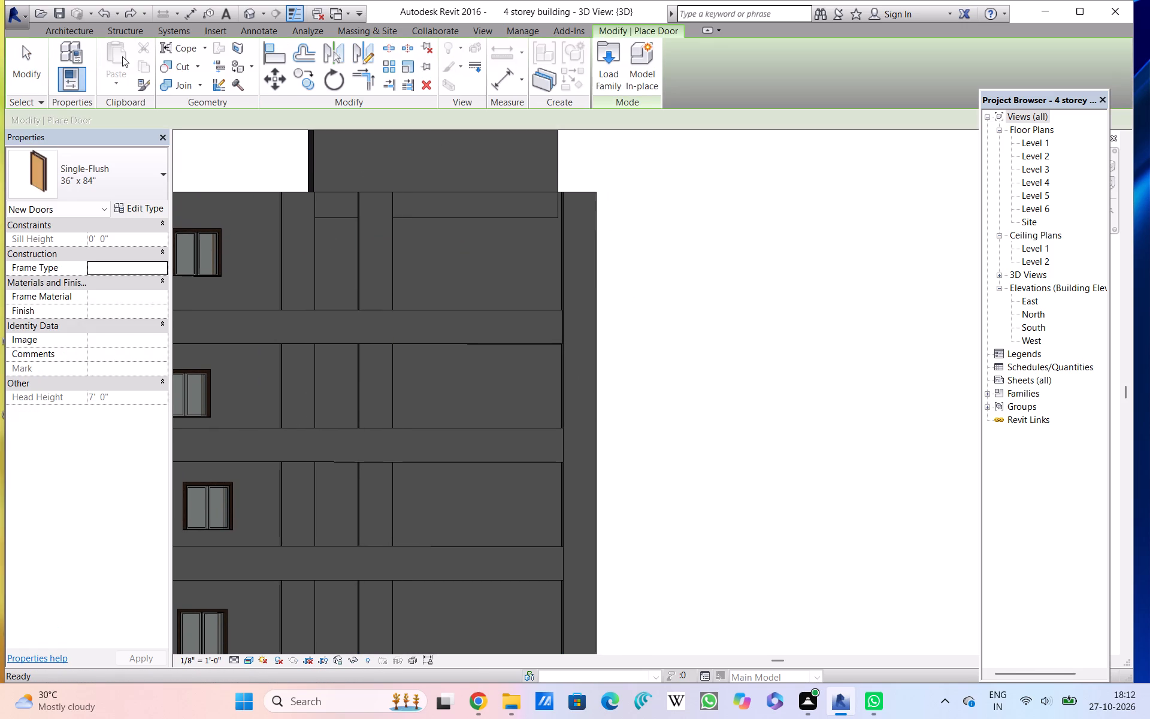
left_click(617, 66)
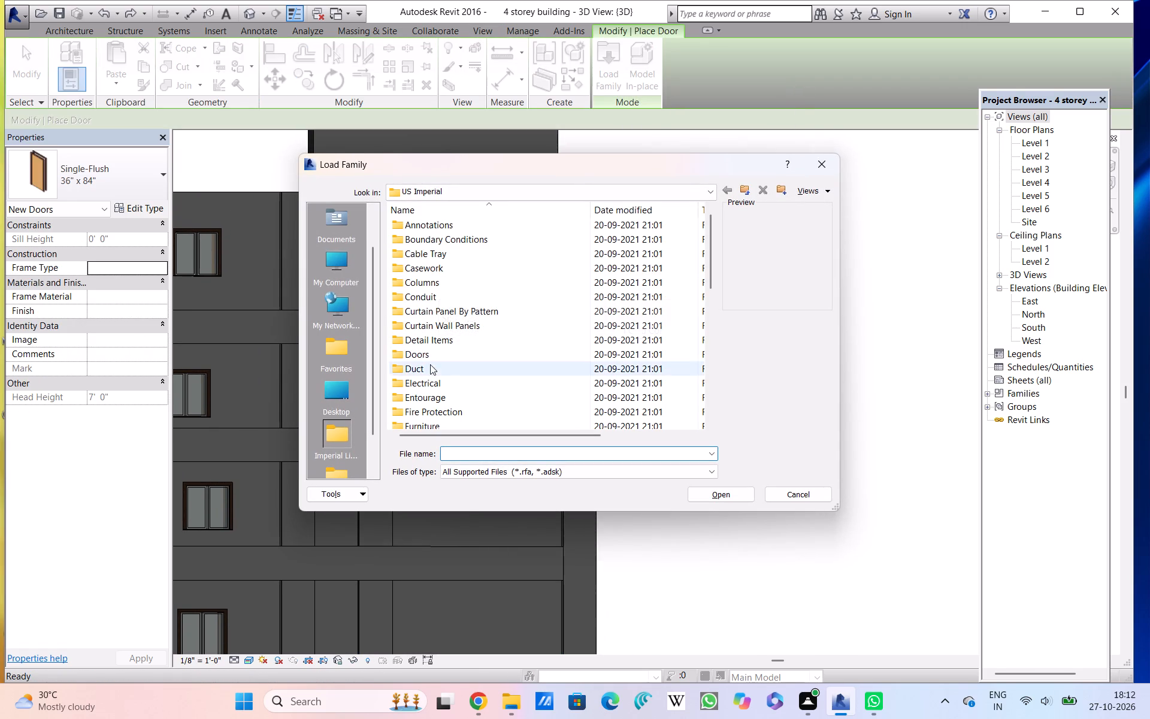
left_click(427, 352)
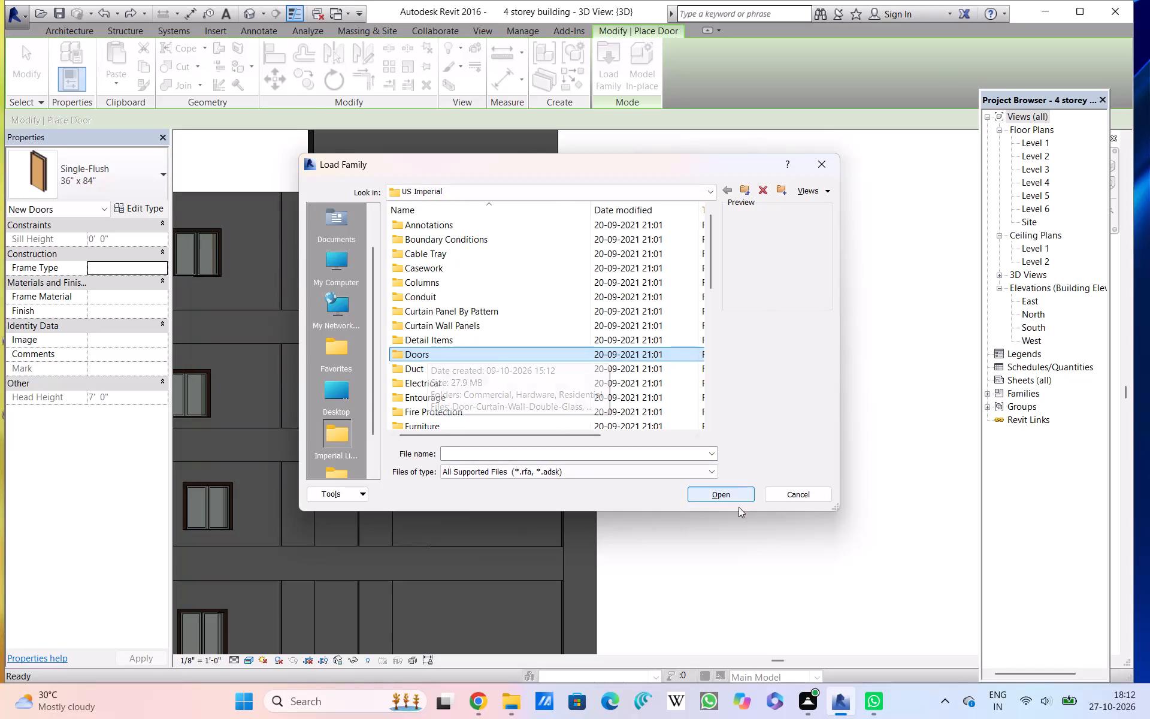
left_click(735, 493)
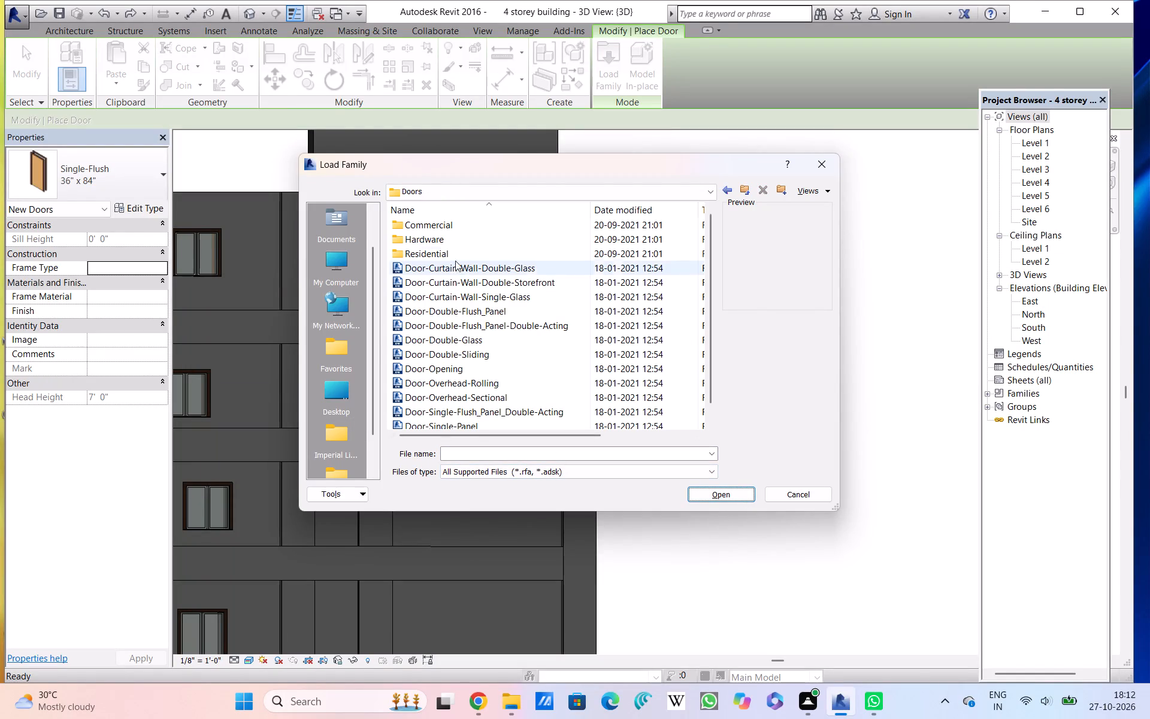
left_click(446, 253)
double_click(464, 254)
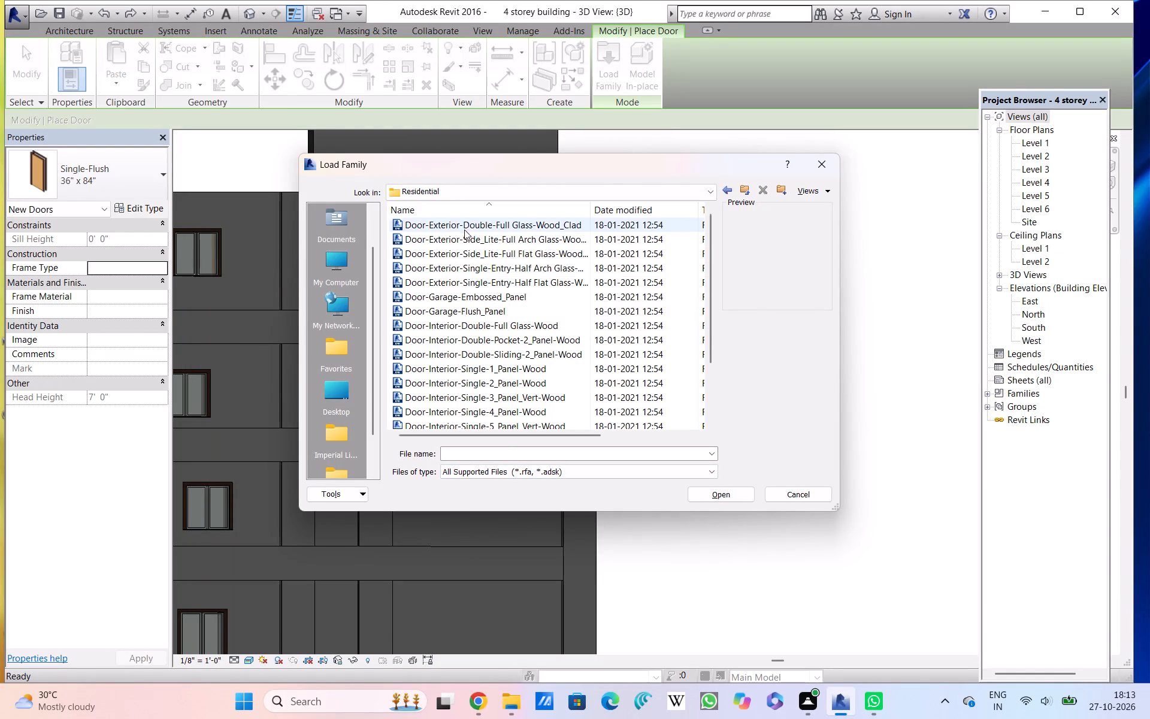
Examine the previews of the exterior, garage and interior residential door families for one suited to the facade.
left_click(465, 225)
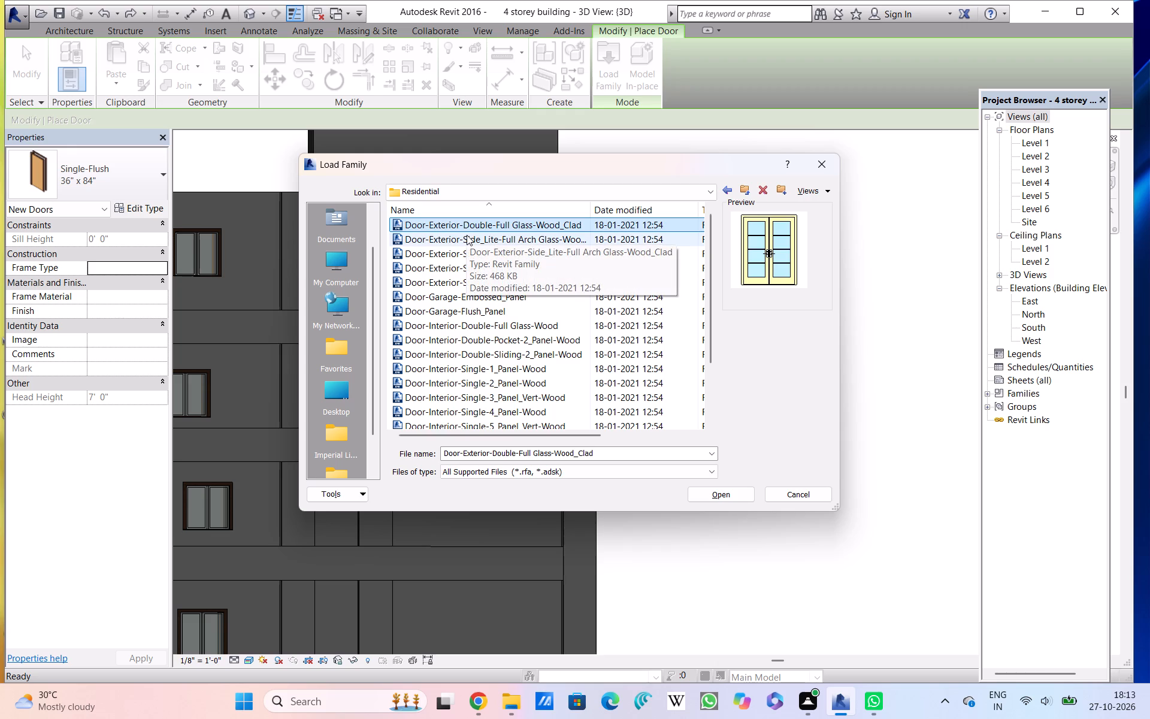
left_click(467, 235)
left_click(467, 243)
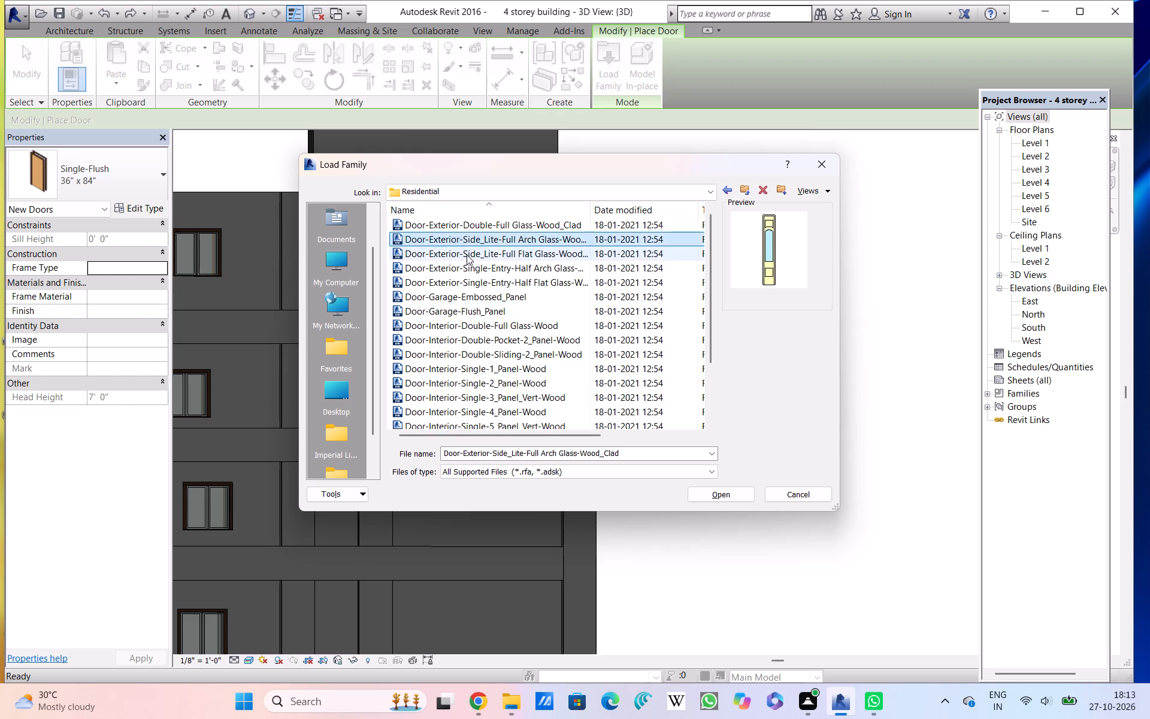
left_click(467, 255)
left_click(460, 273)
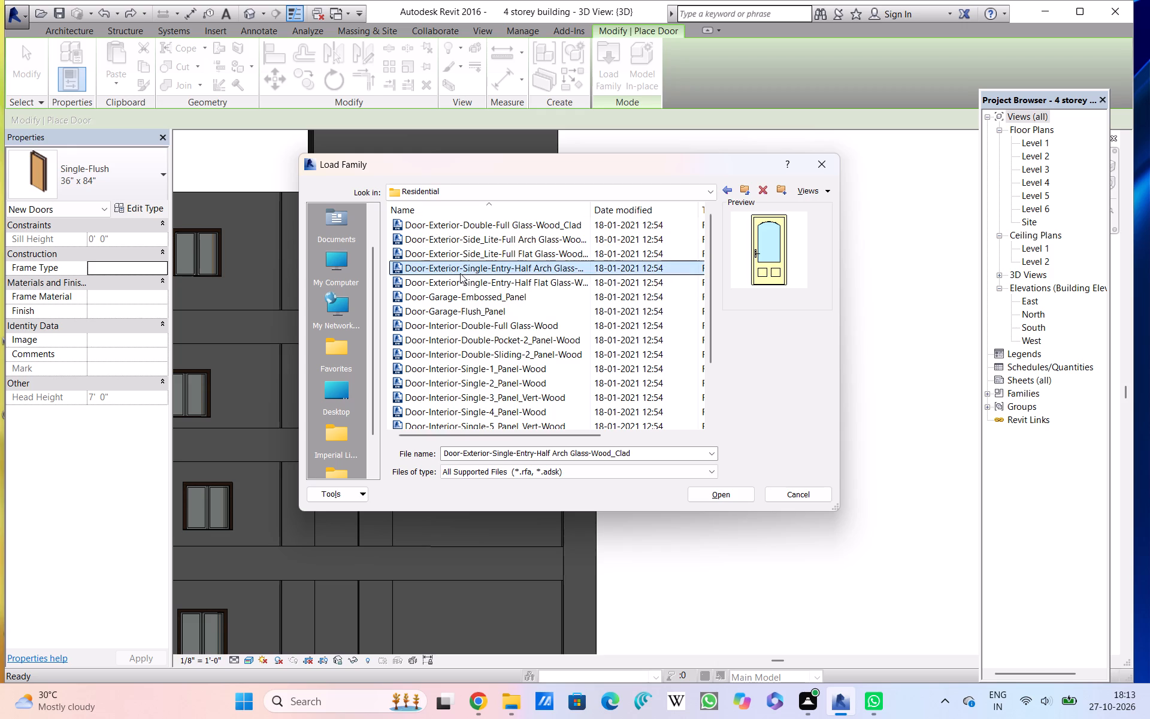
left_click(459, 279)
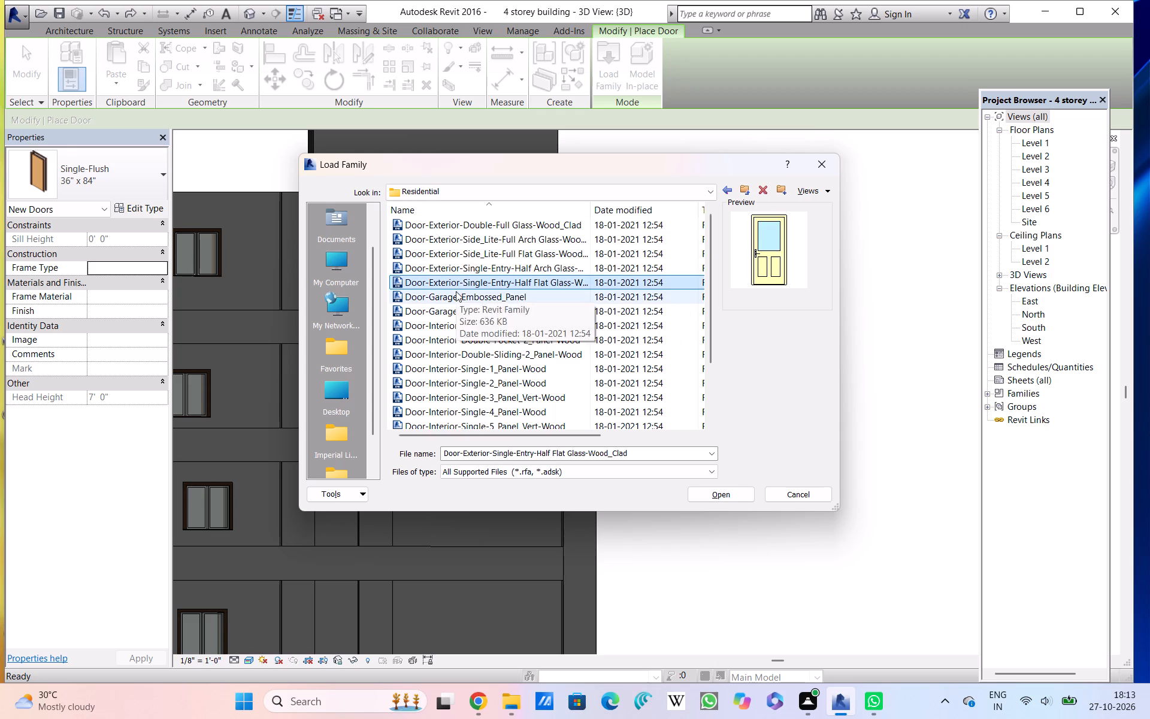
left_click(456, 291)
left_click(452, 313)
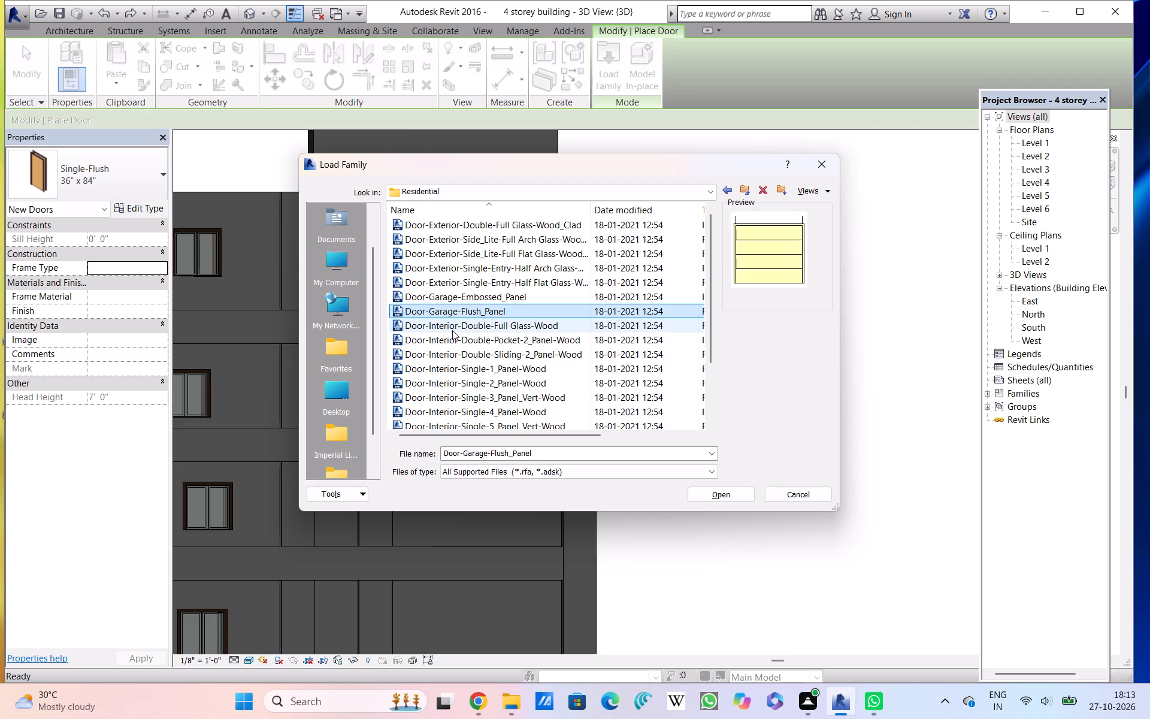
left_click(452, 331)
left_click(452, 346)
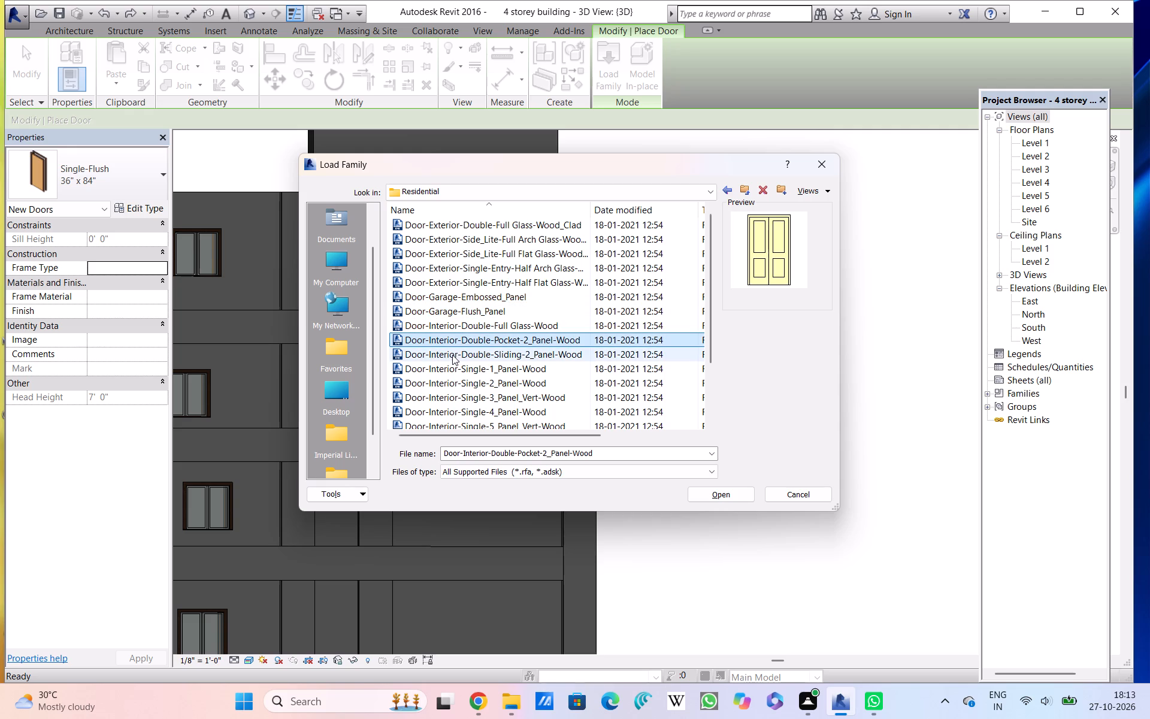
left_click(452, 355)
left_click(449, 378)
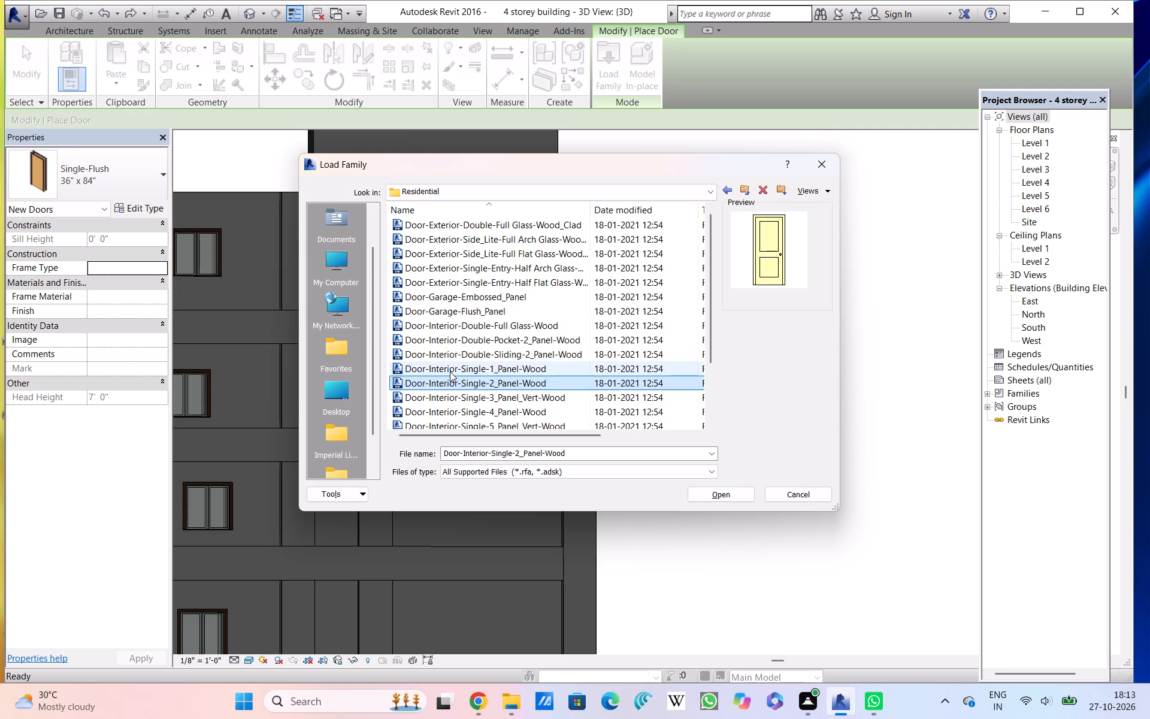
left_click(450, 371)
left_click(450, 385)
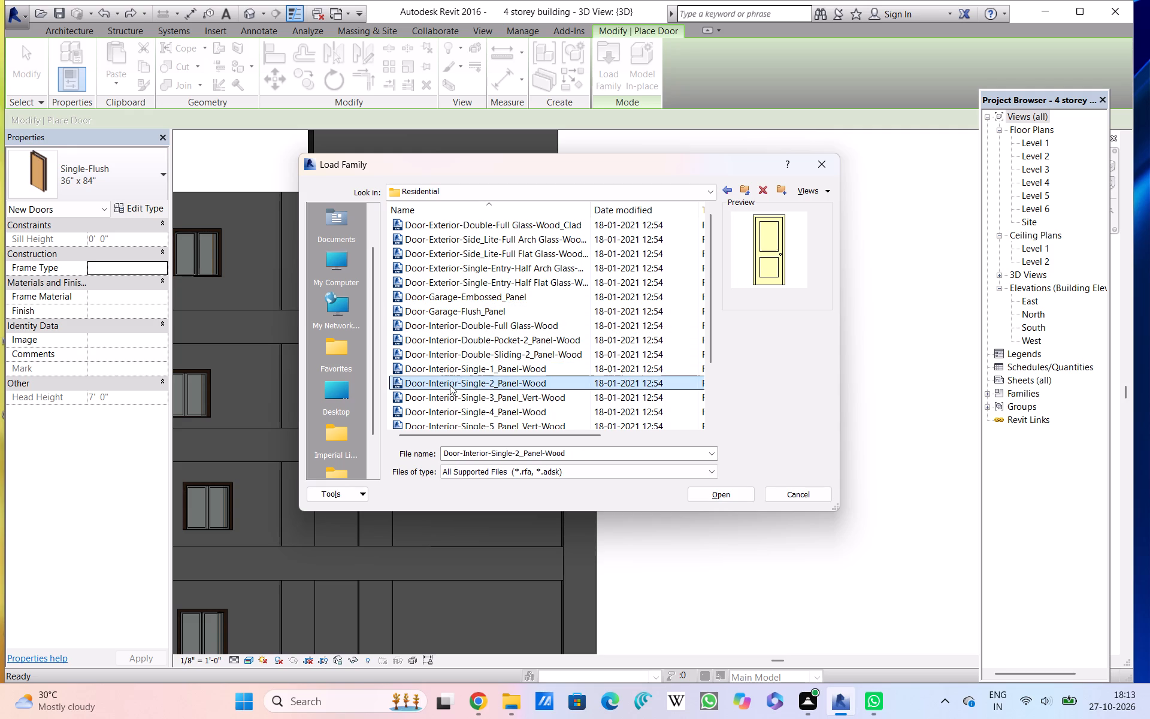
scroll(450, 385, "down", 1)
left_click(465, 335)
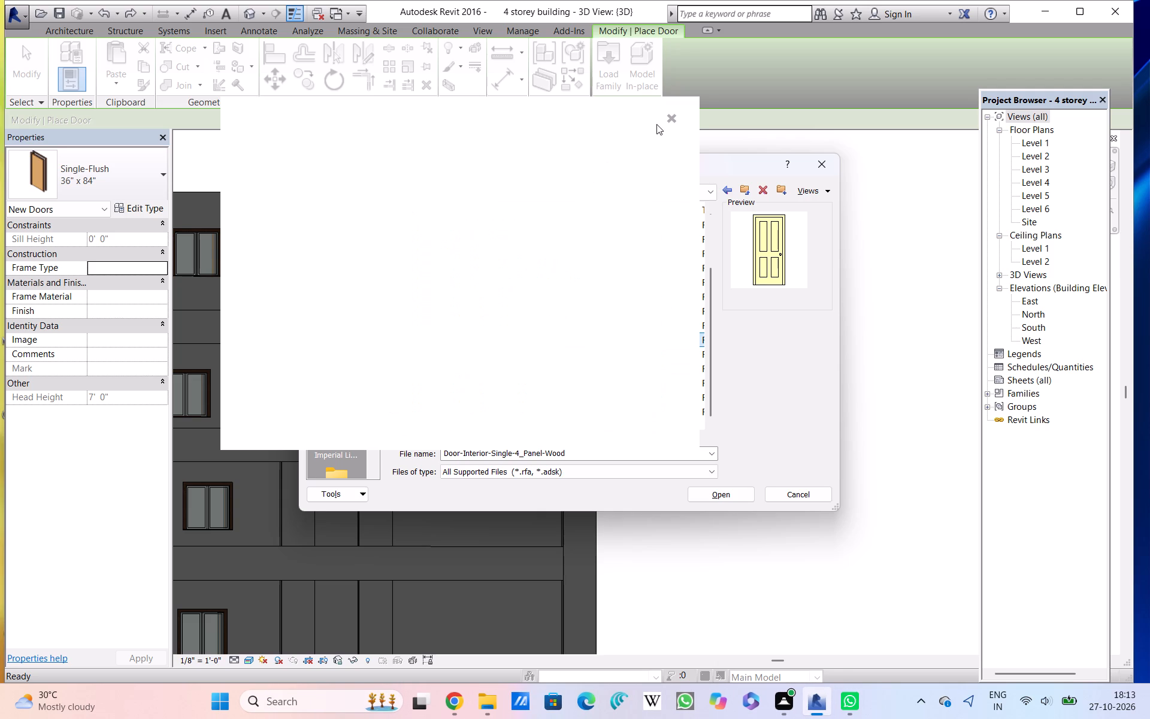
left_click(675, 119)
left_click(675, 119)
left_click(675, 119)
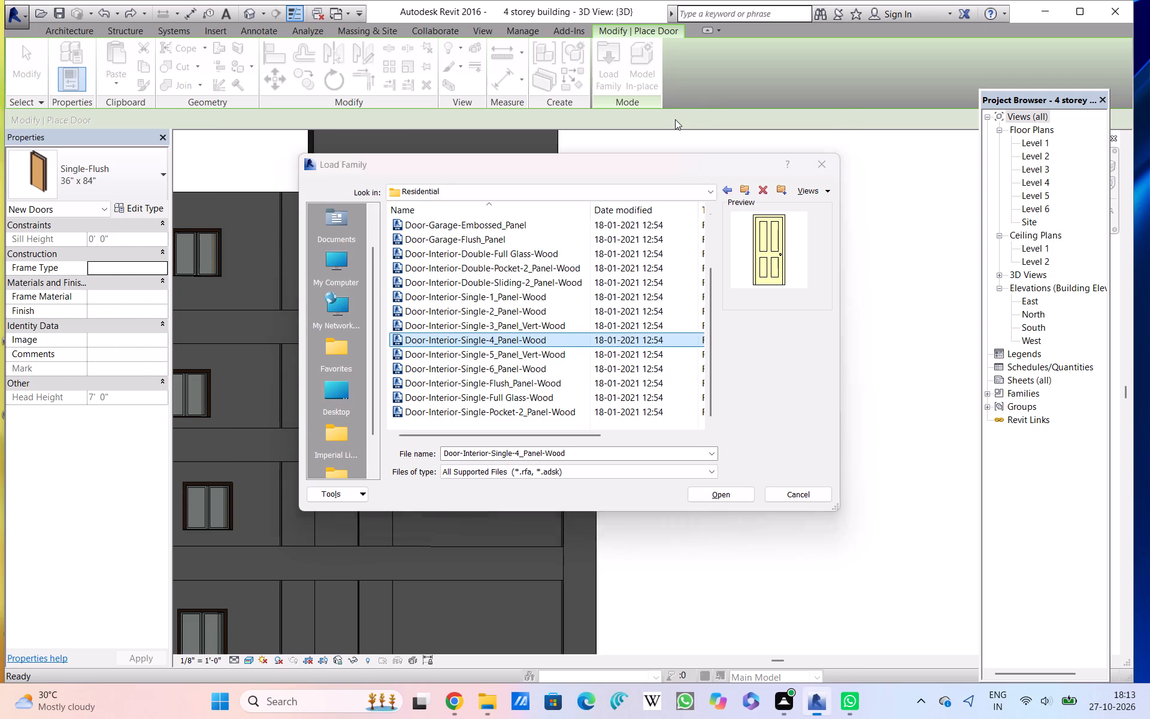
left_click(476, 413)
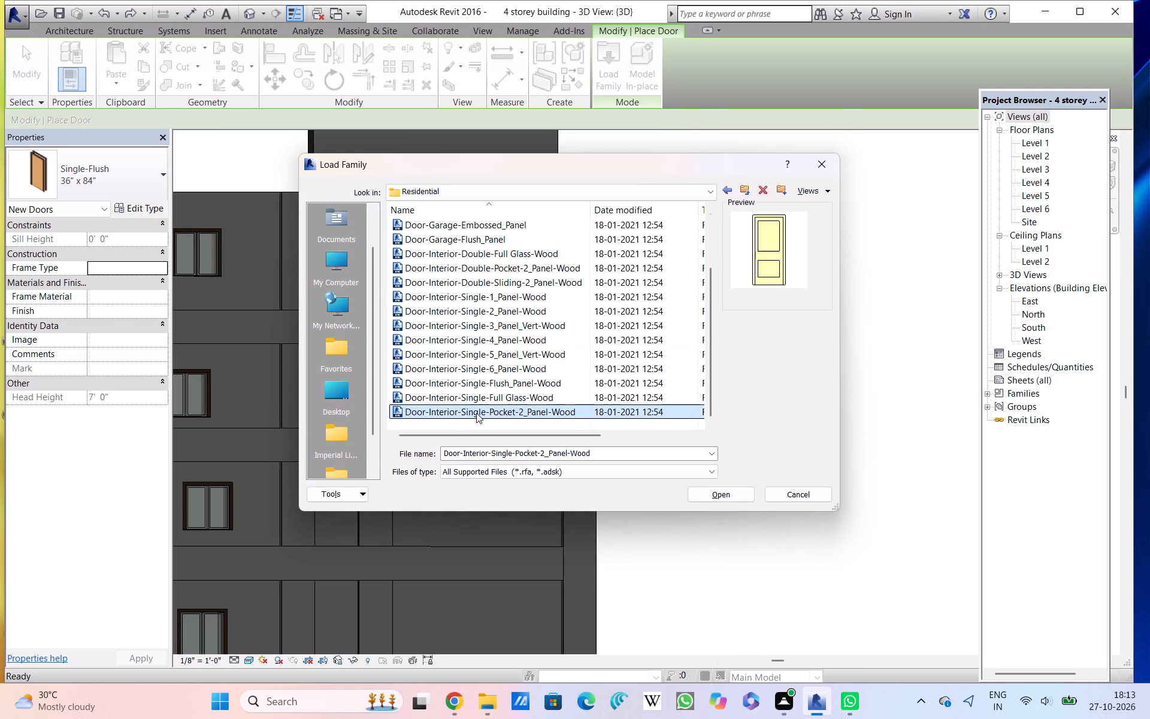
left_click(486, 398)
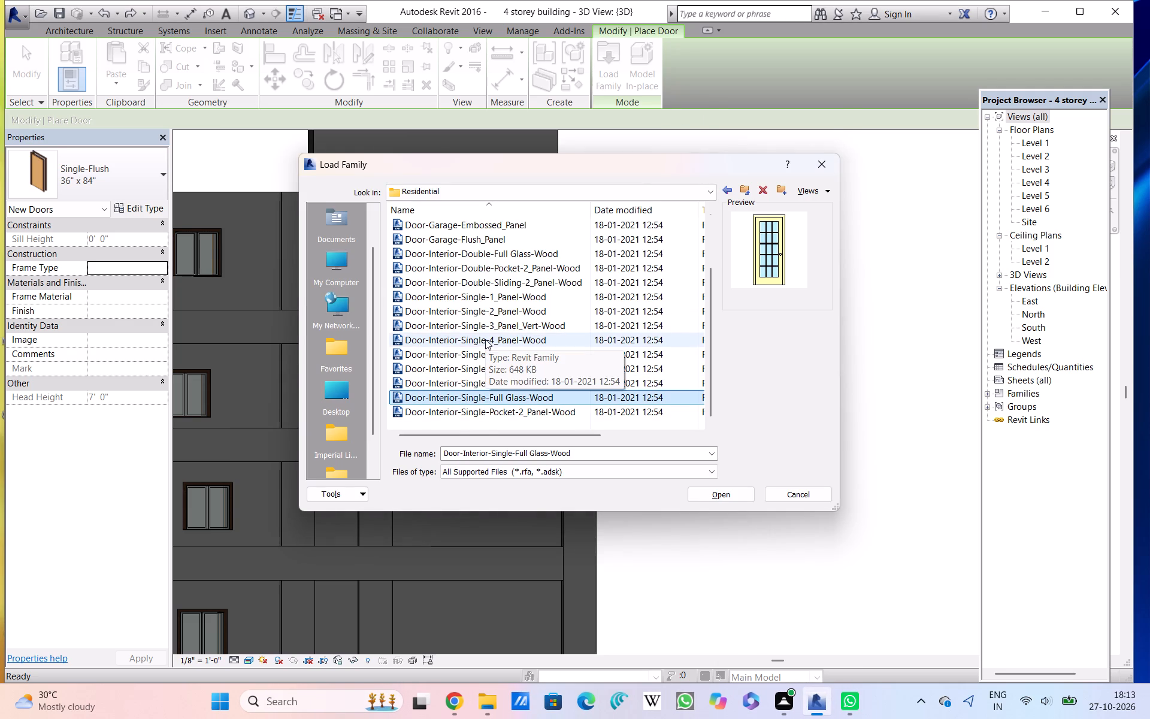
left_click(481, 286)
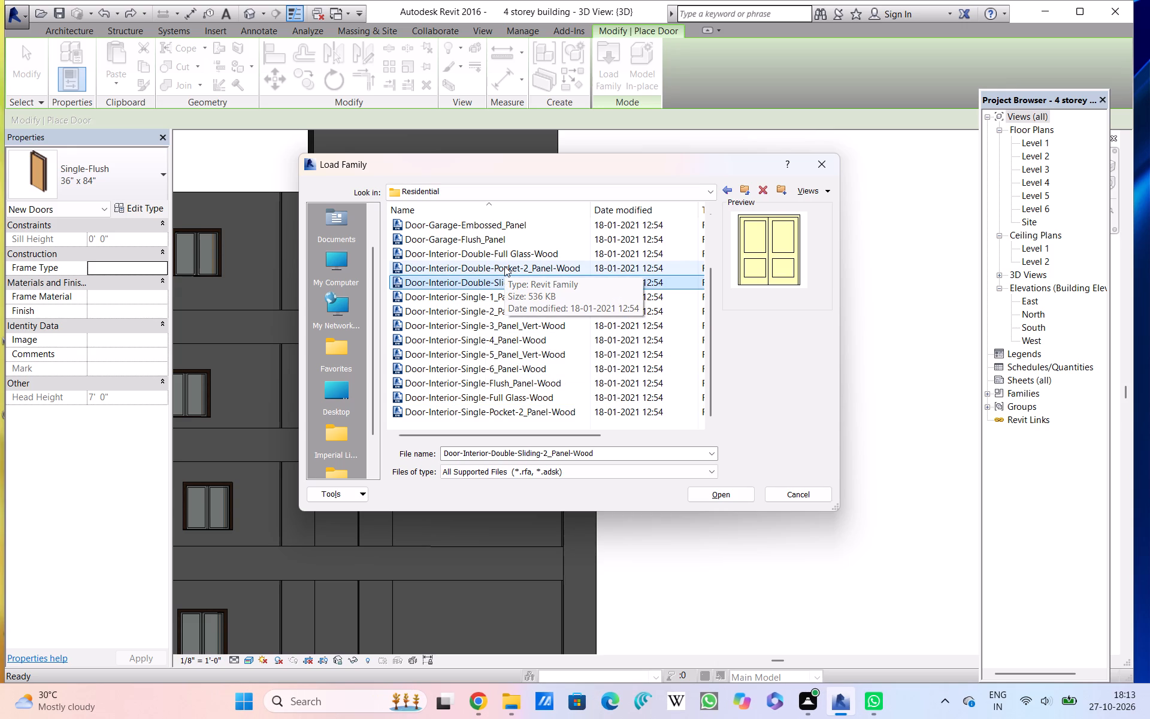
left_click(504, 266)
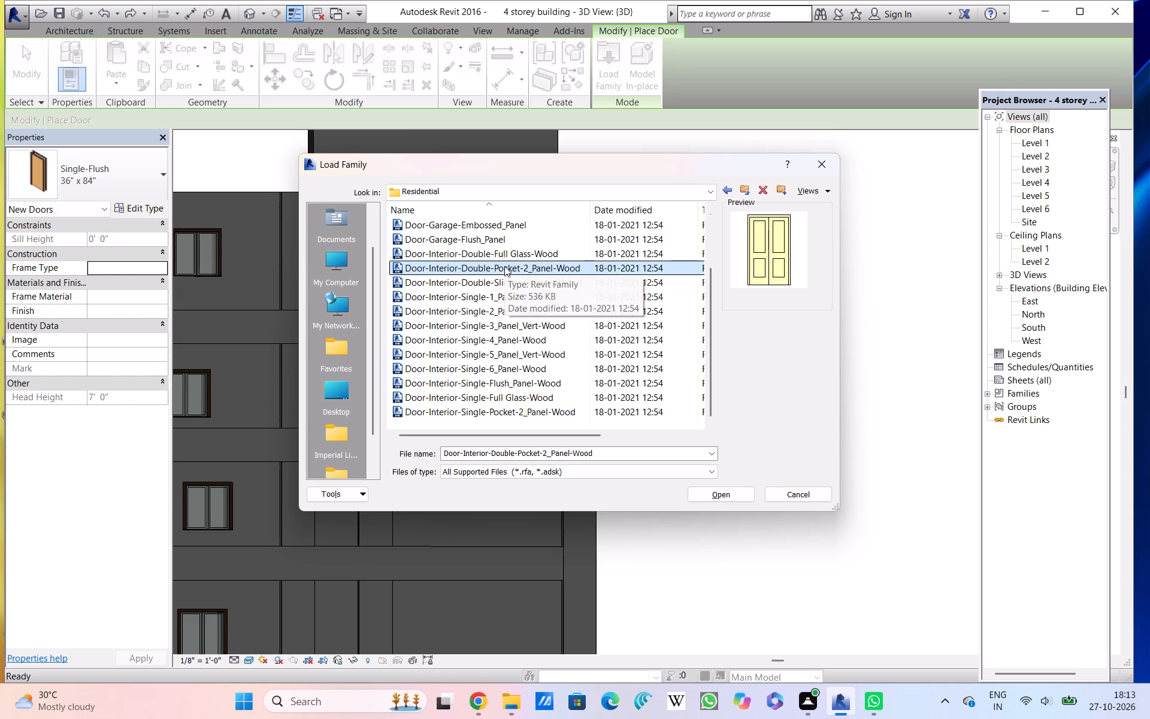
Load the Door-Interior-Double-Full Glass-Wood family in the 72" x 84" type.
left_click(505, 251)
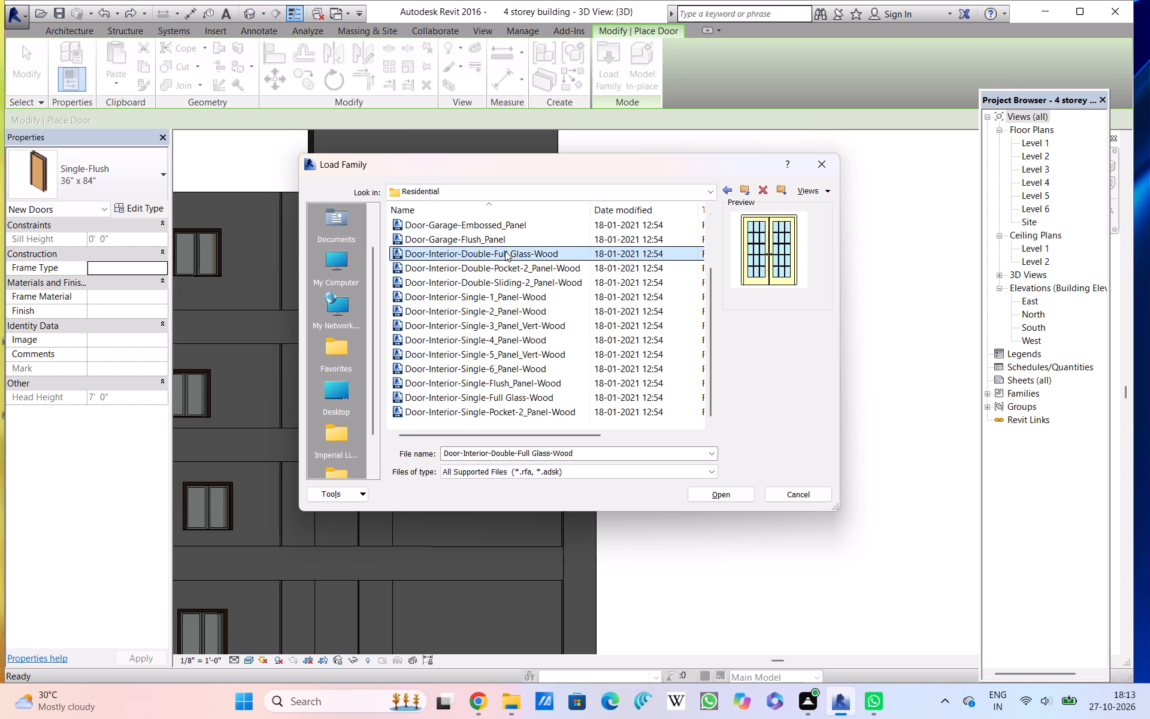
scroll(507, 253, "up", 1)
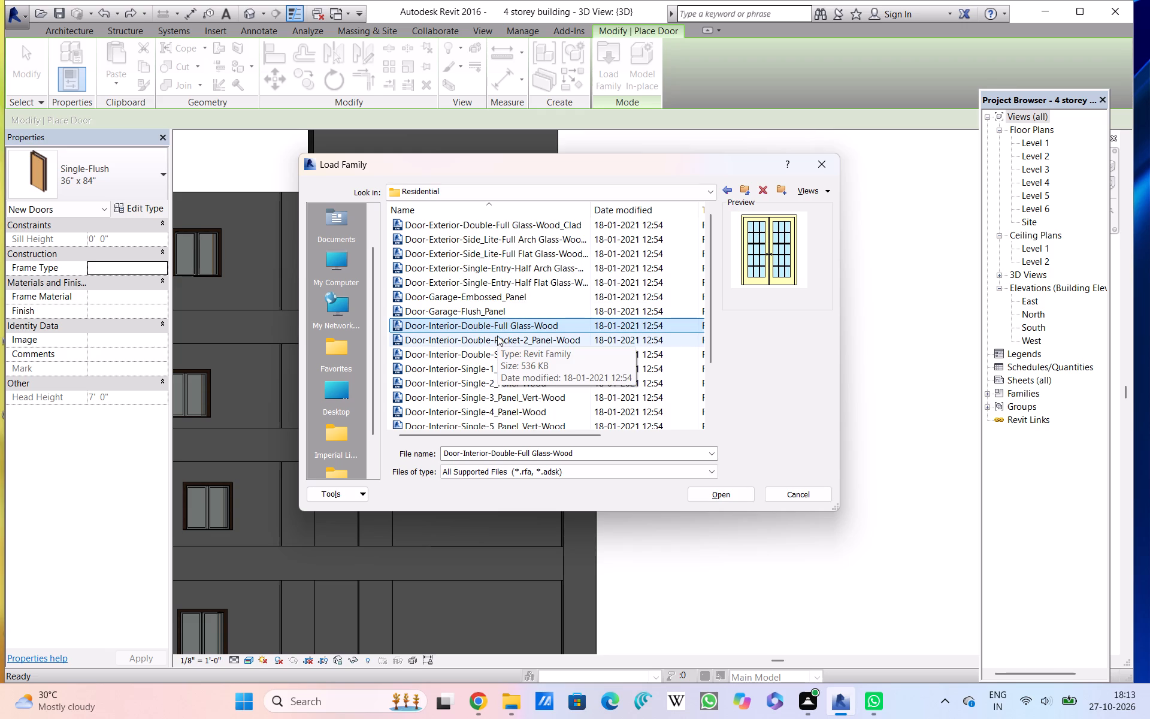
double_click(714, 490)
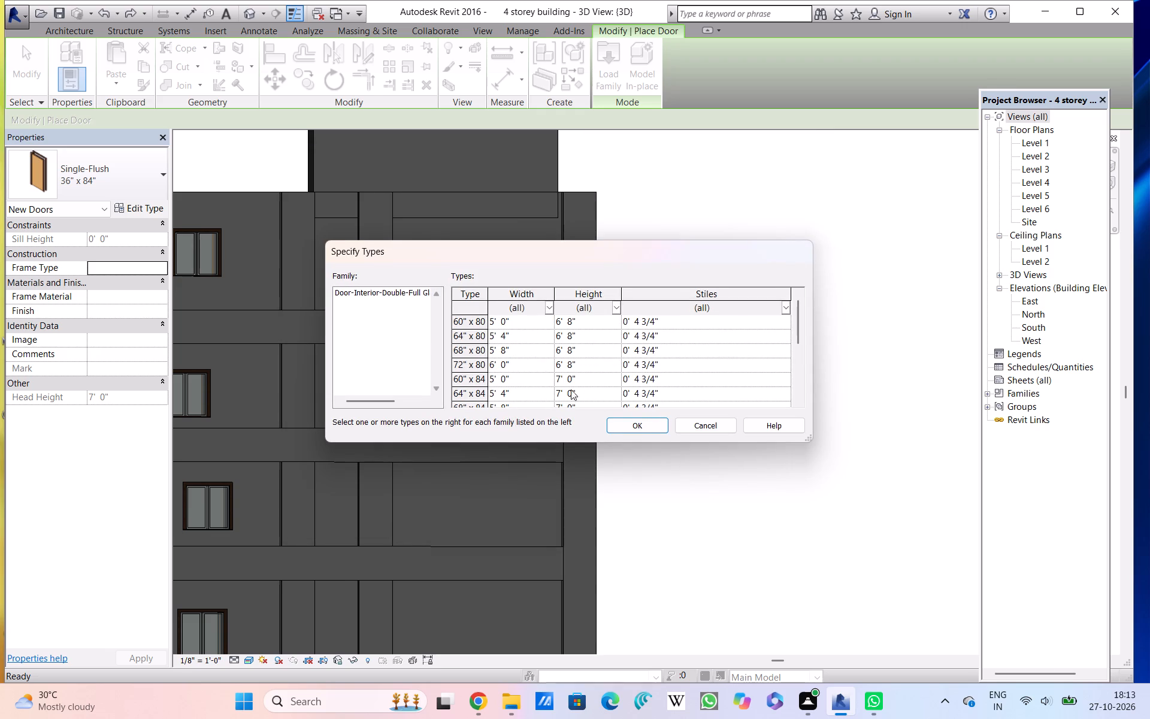
scroll(555, 385, "down", 1)
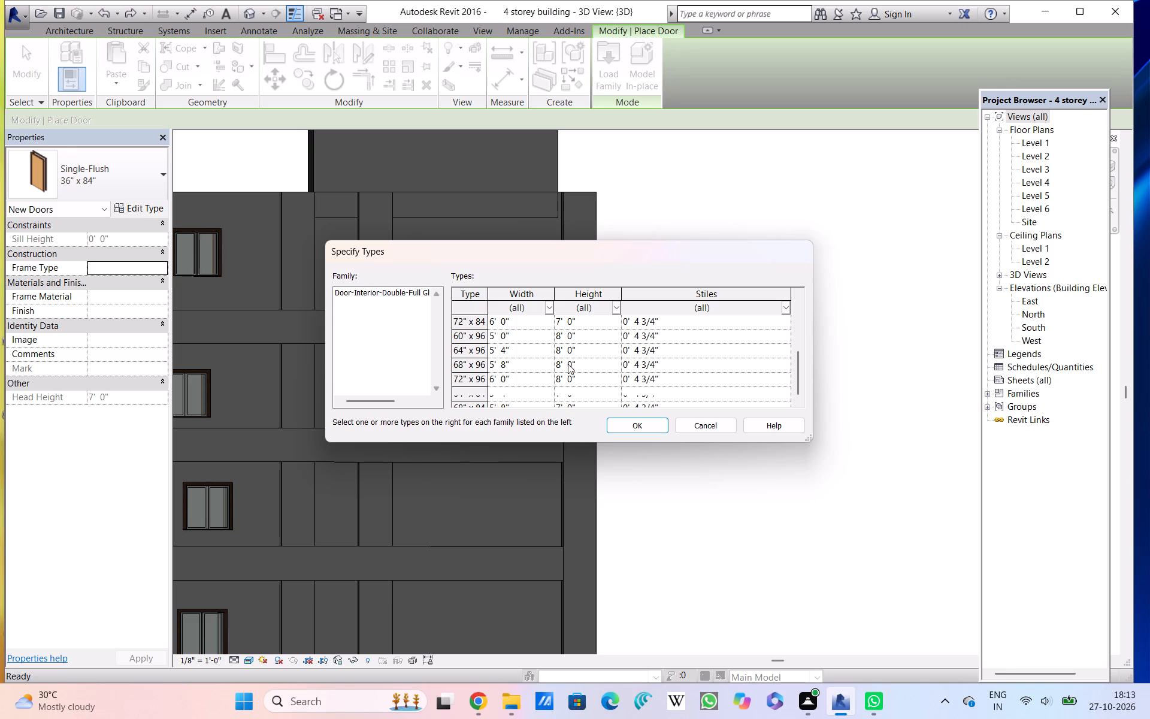
double_click(562, 322)
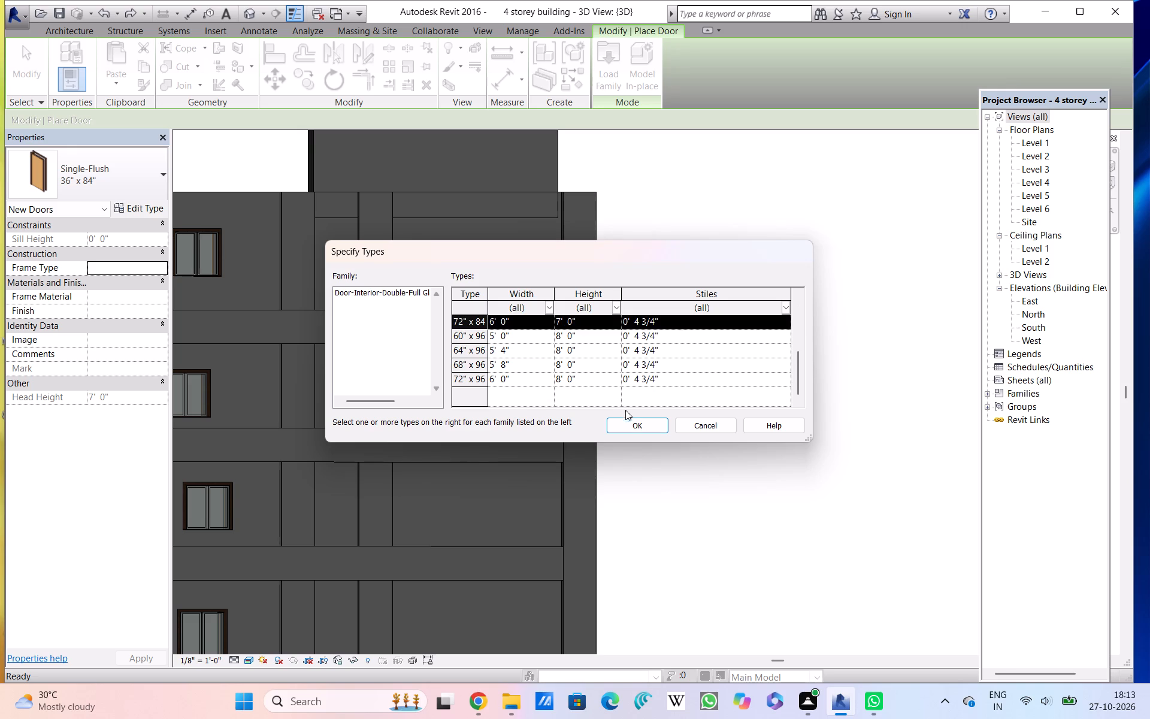
left_click(630, 427)
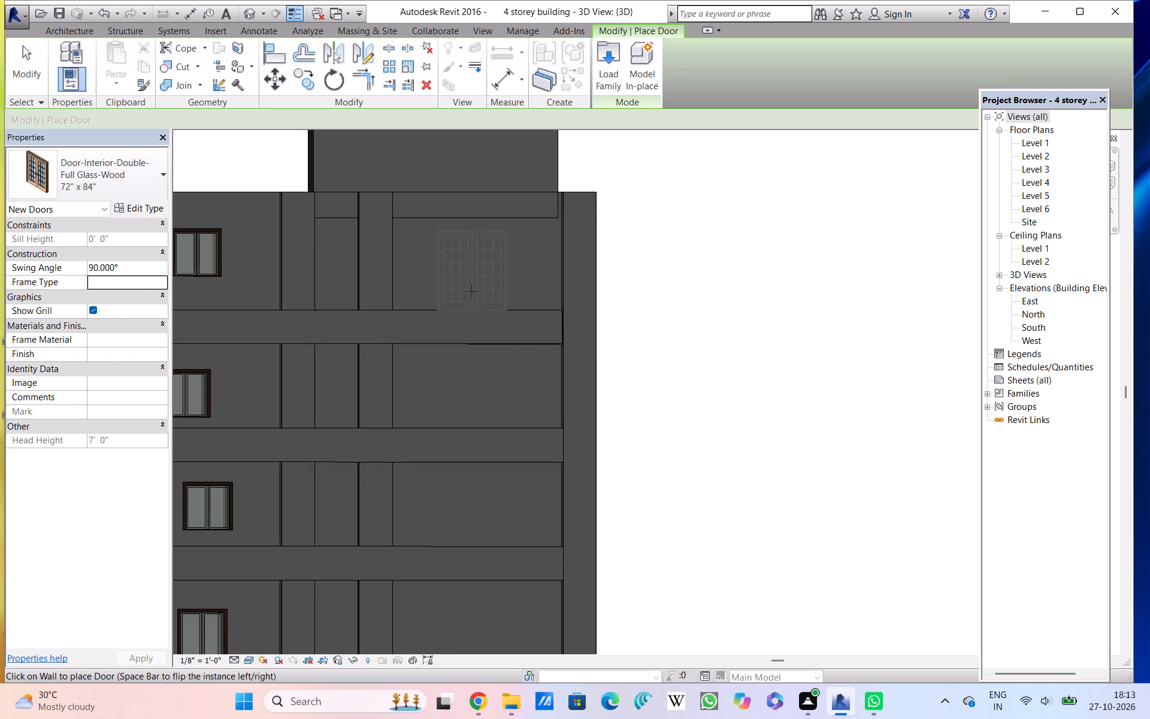
Place four Door-Interior-Double-Full Glass-Wood 72" x 84" doors in the west facade's end bay, one each on Levels 5, 4, 3 and 2.
left_click(471, 289)
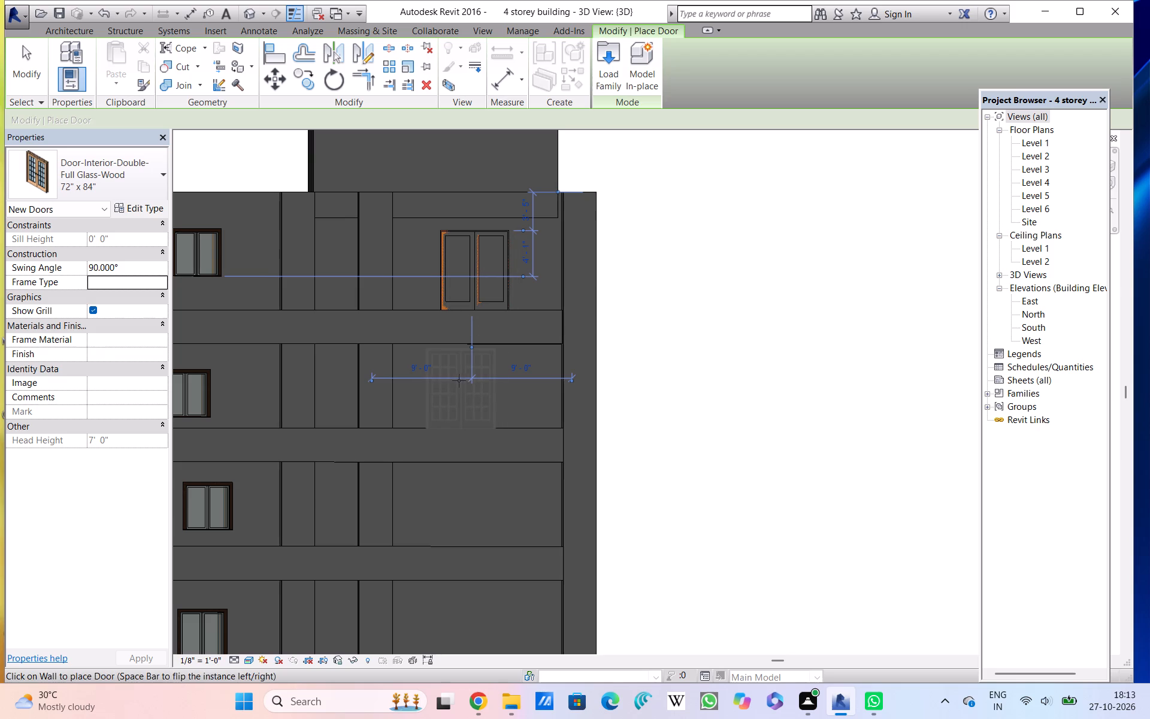
left_click(473, 378)
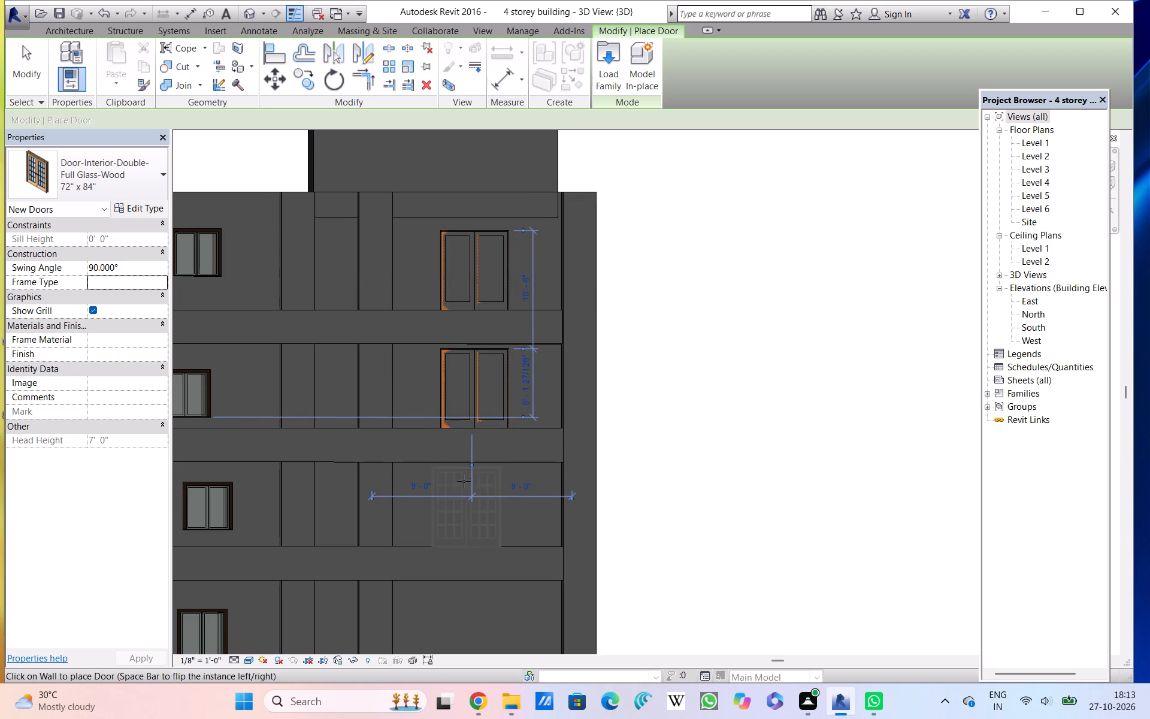
left_click(464, 496)
scroll(464, 496, "down", 4)
middle_click_drag(464, 496, 481, 448)
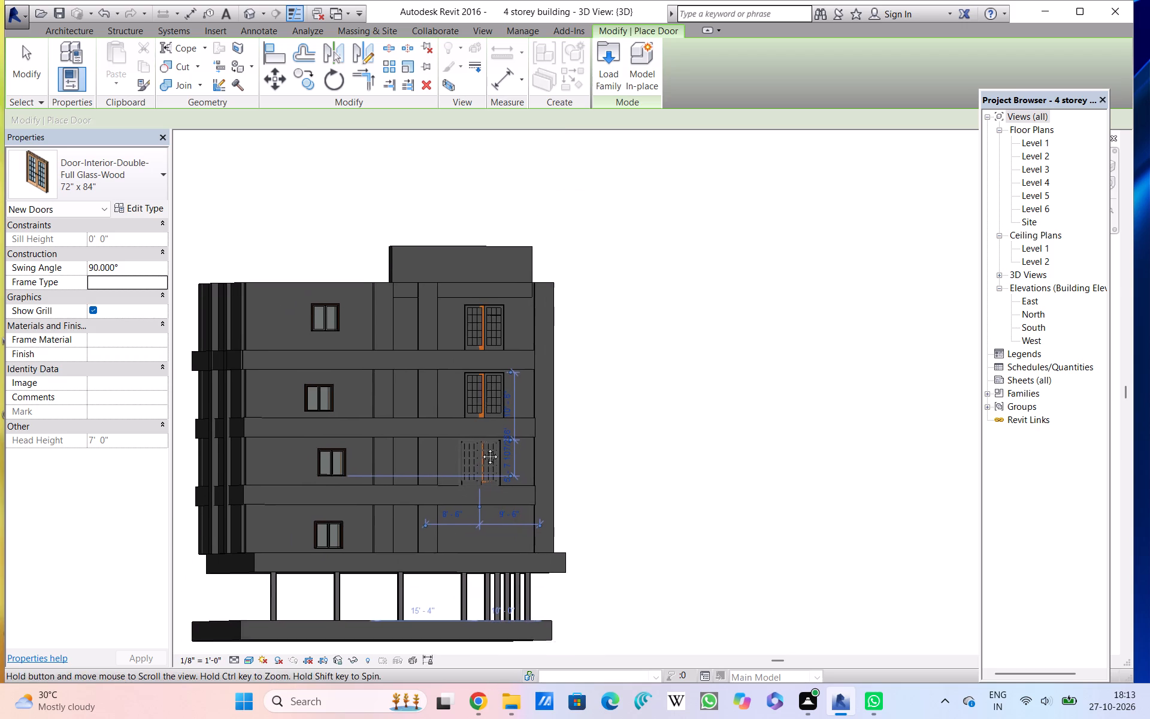
middle_click_drag(481, 448, 497, 402)
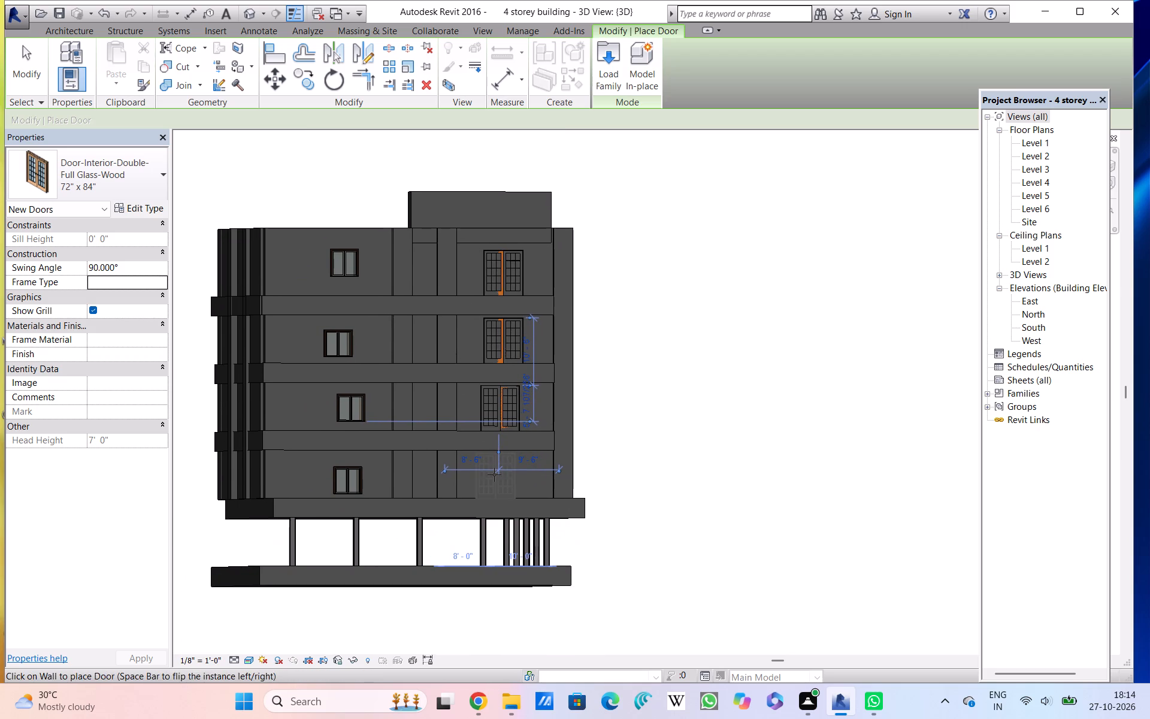
double_click(494, 475)
scroll(619, 440, "up", 4)
scroll(621, 434, "down", 2)
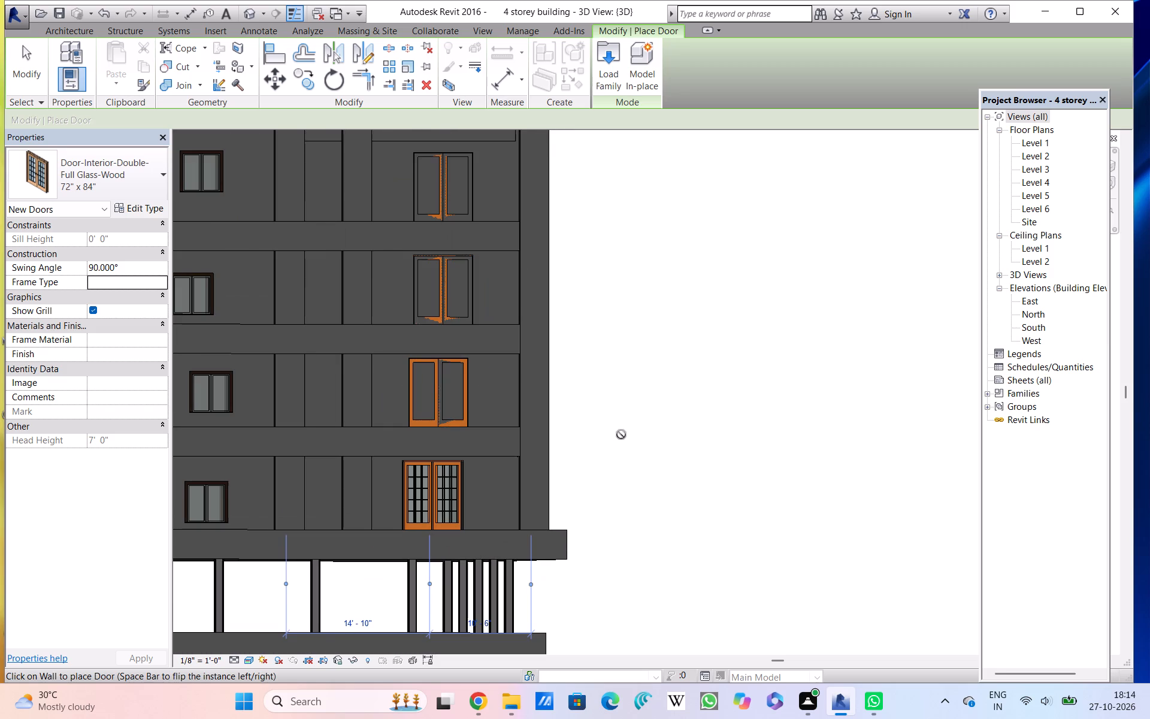
scroll(621, 434, "down", 1)
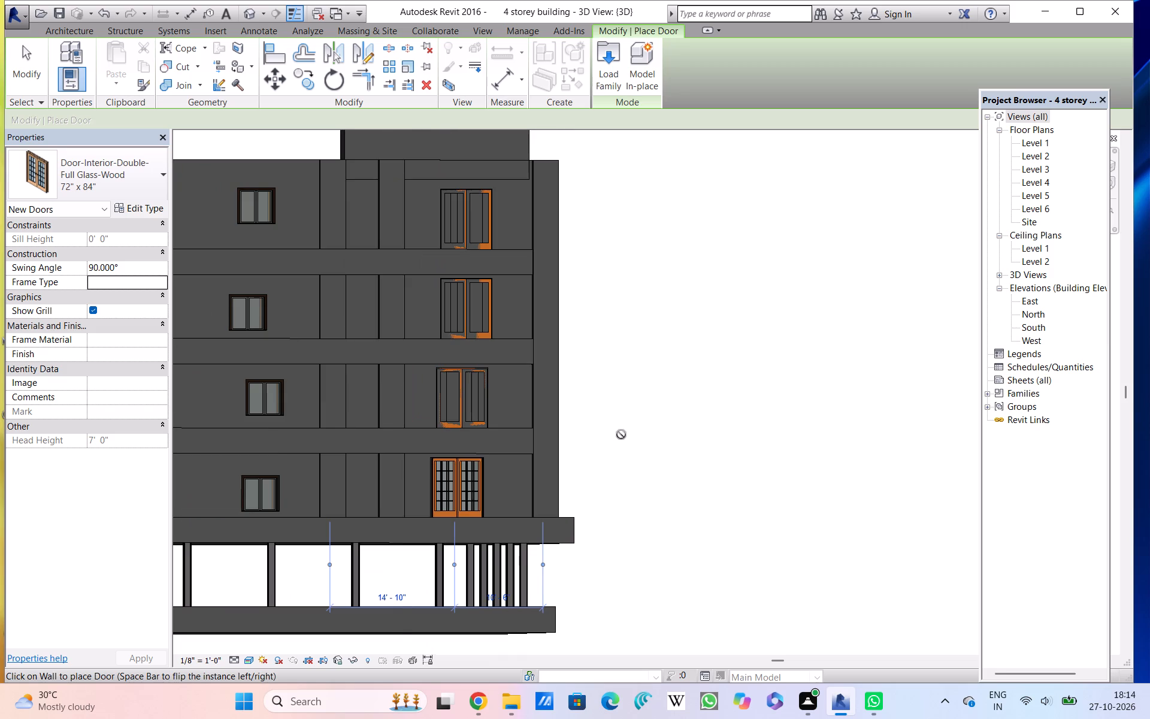
key("Escape")
key("Escape")
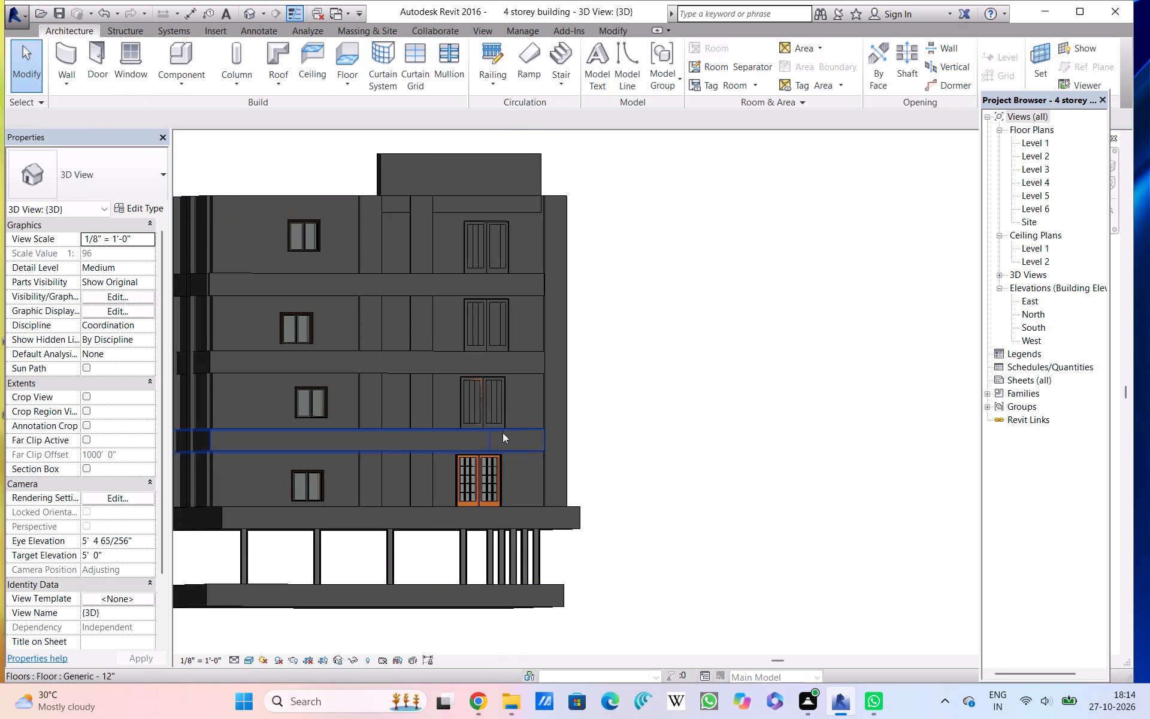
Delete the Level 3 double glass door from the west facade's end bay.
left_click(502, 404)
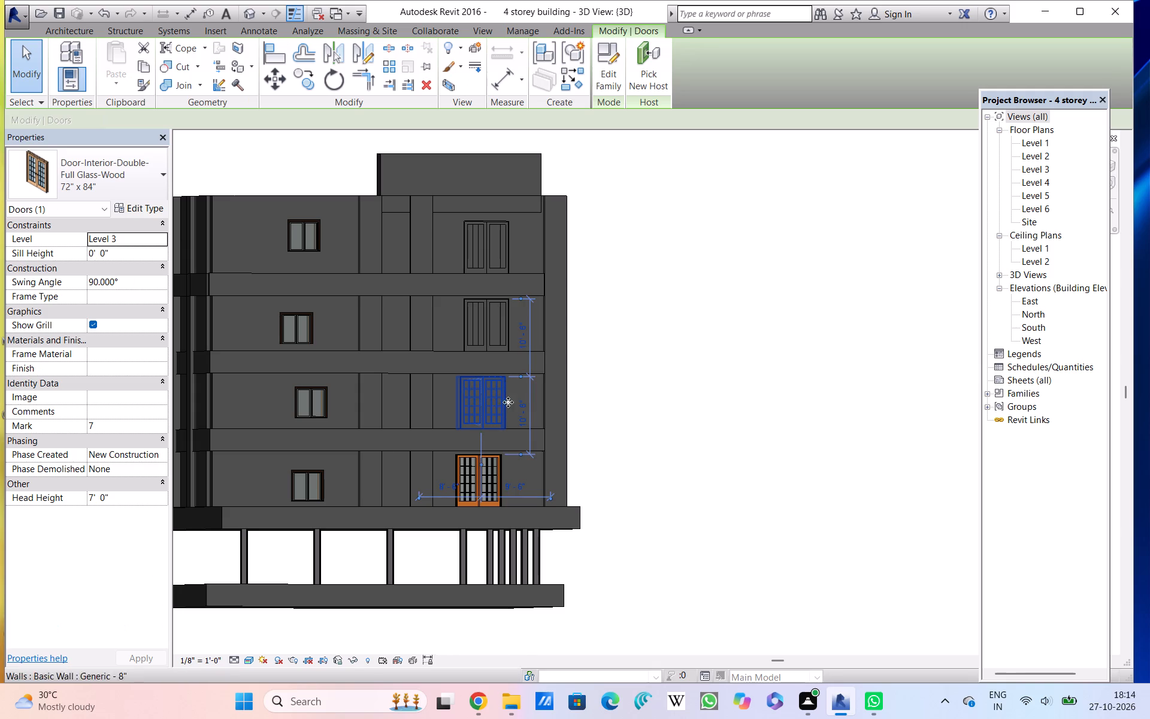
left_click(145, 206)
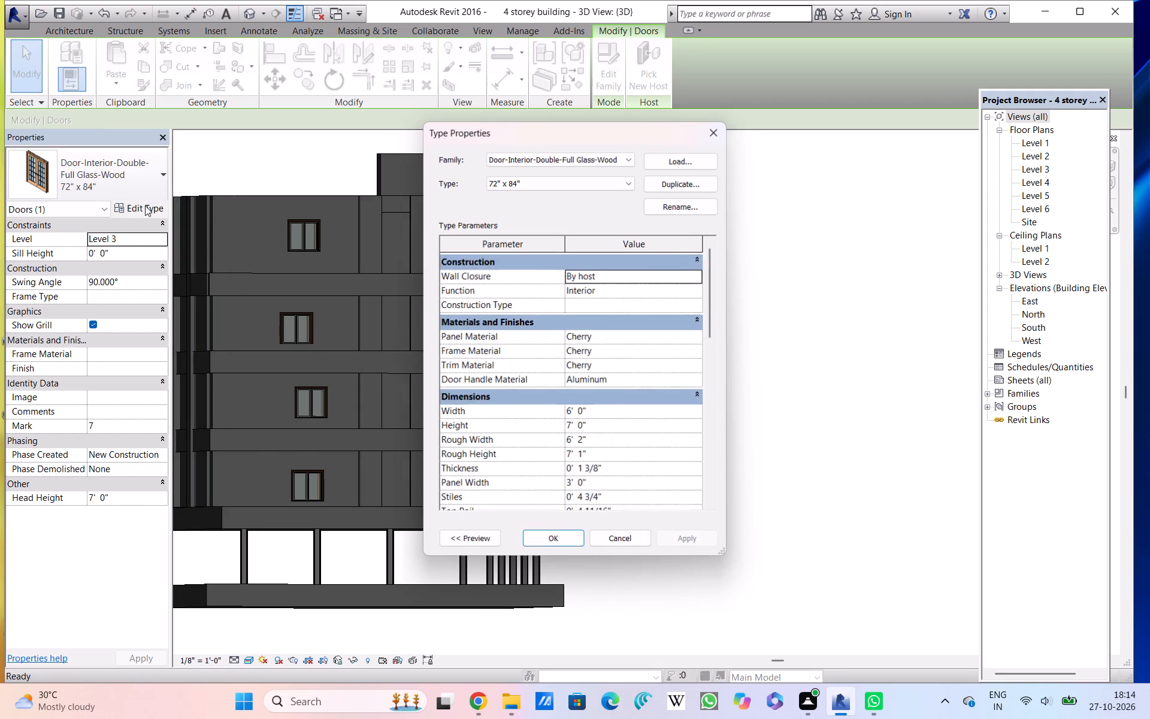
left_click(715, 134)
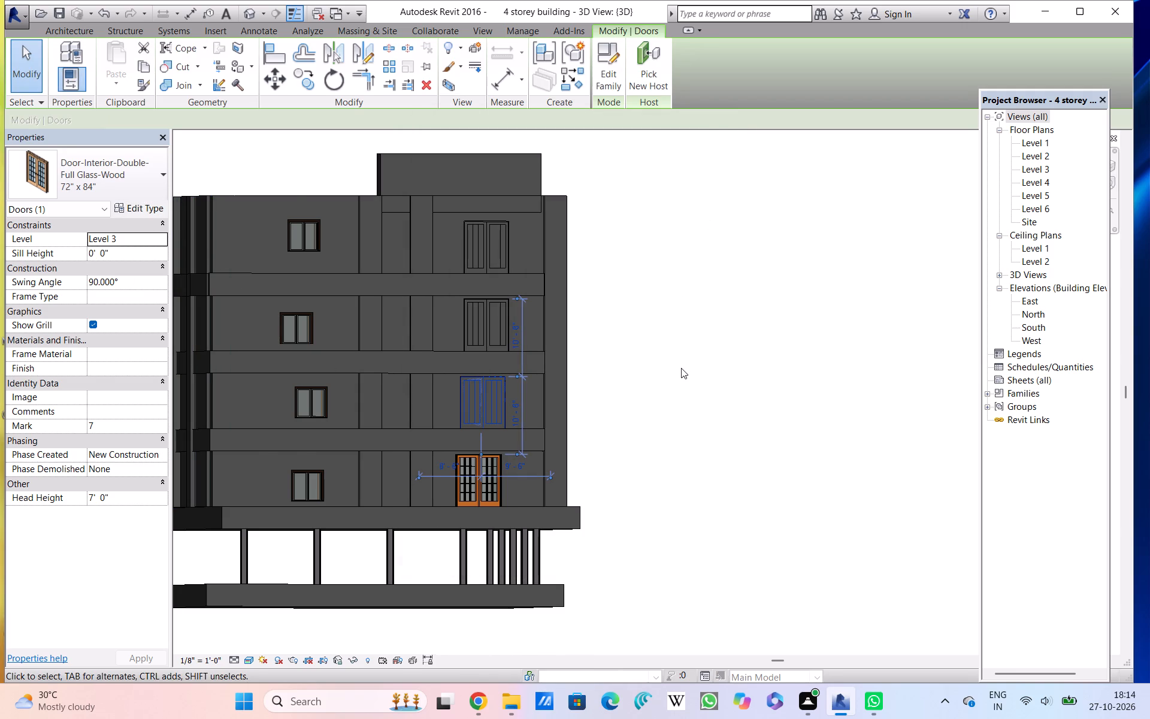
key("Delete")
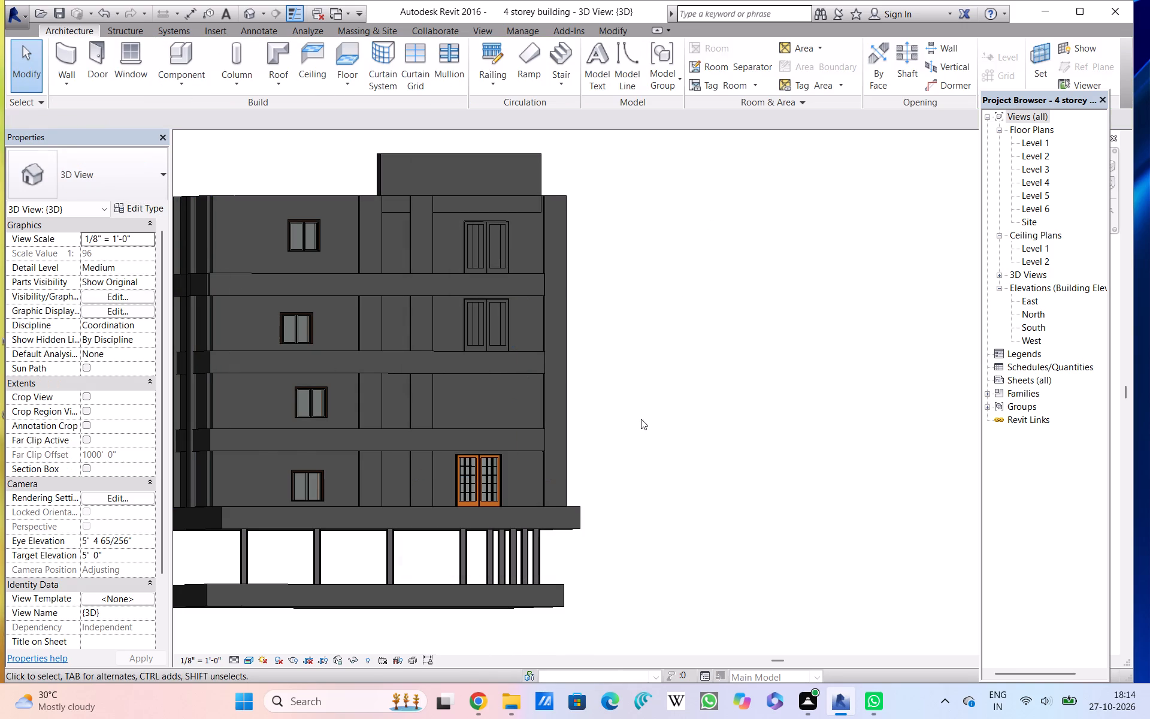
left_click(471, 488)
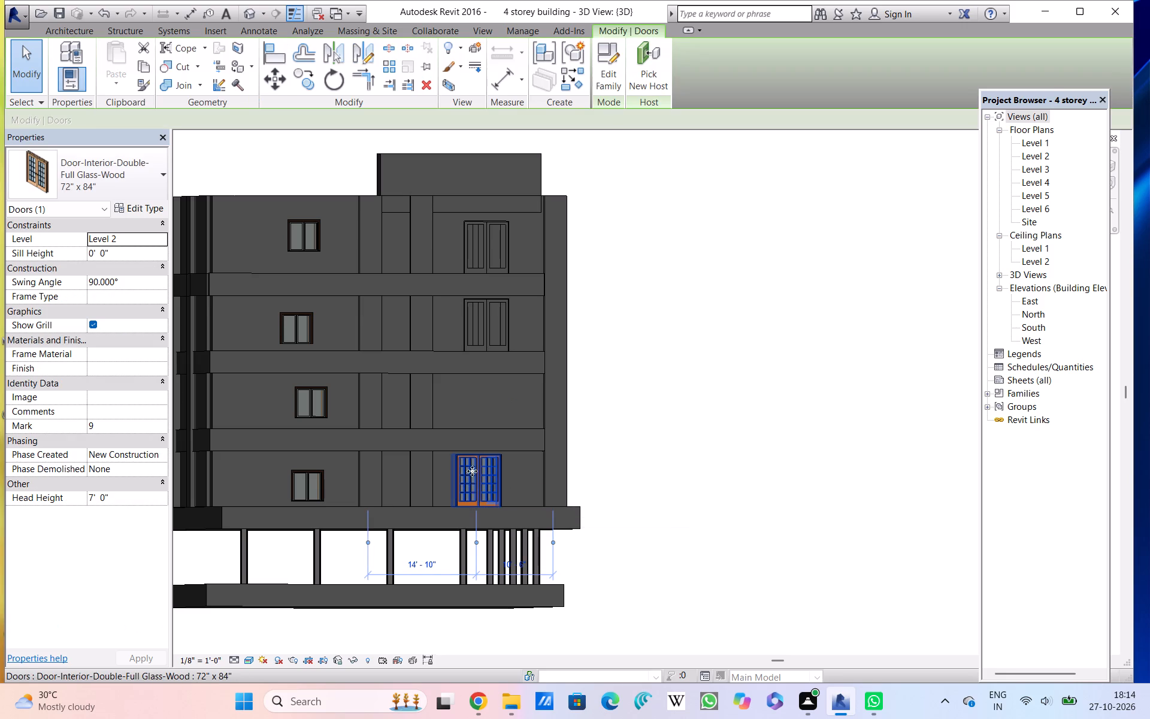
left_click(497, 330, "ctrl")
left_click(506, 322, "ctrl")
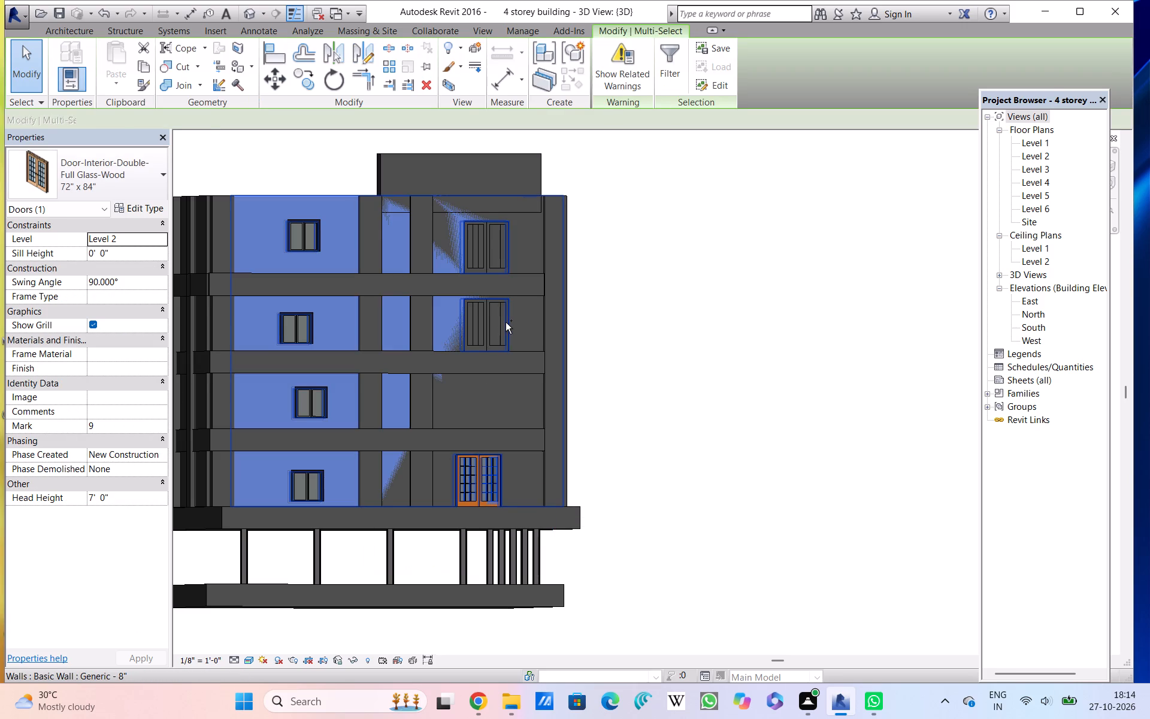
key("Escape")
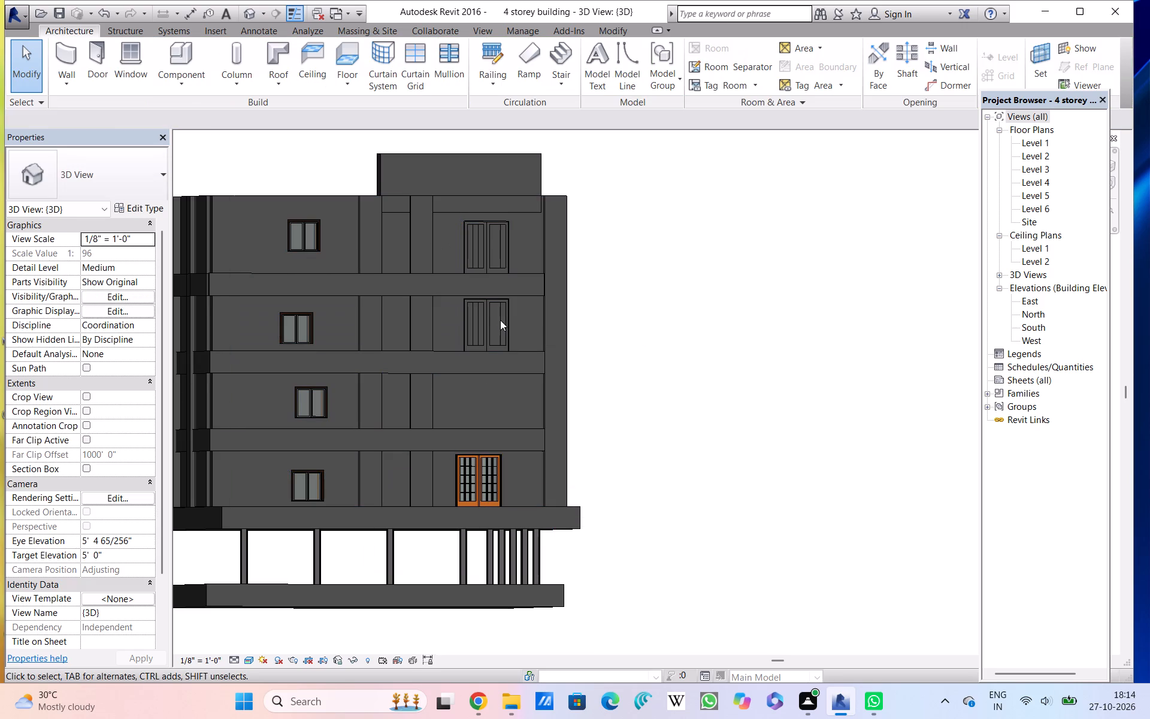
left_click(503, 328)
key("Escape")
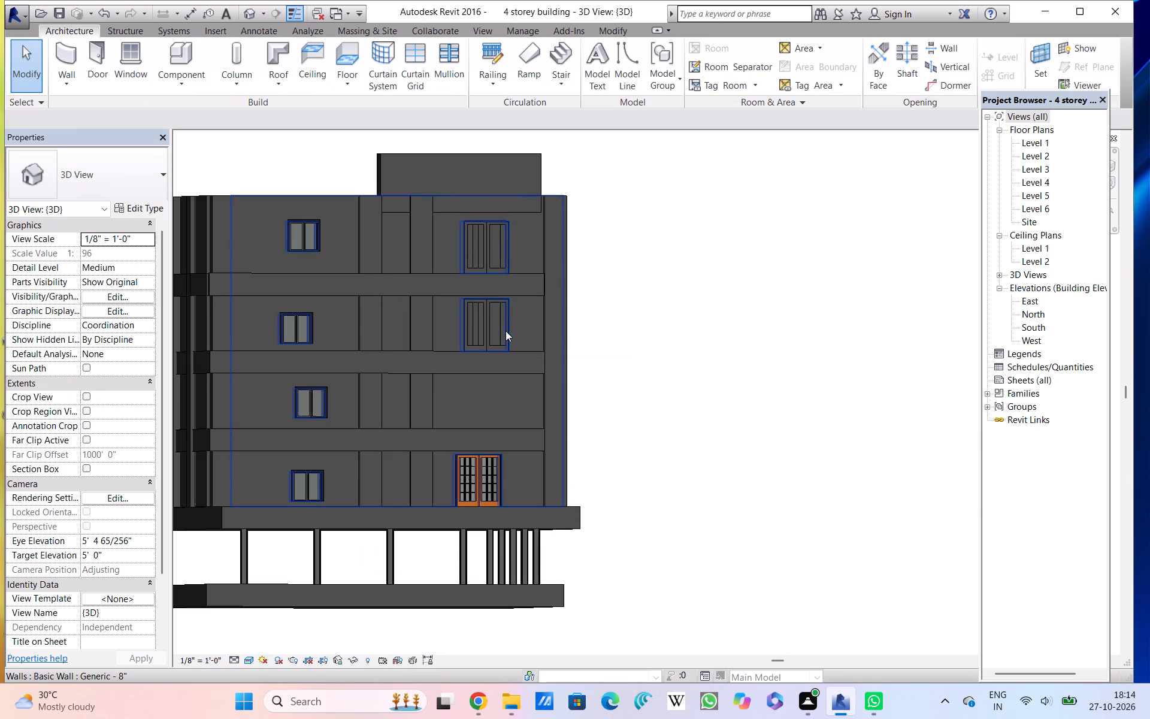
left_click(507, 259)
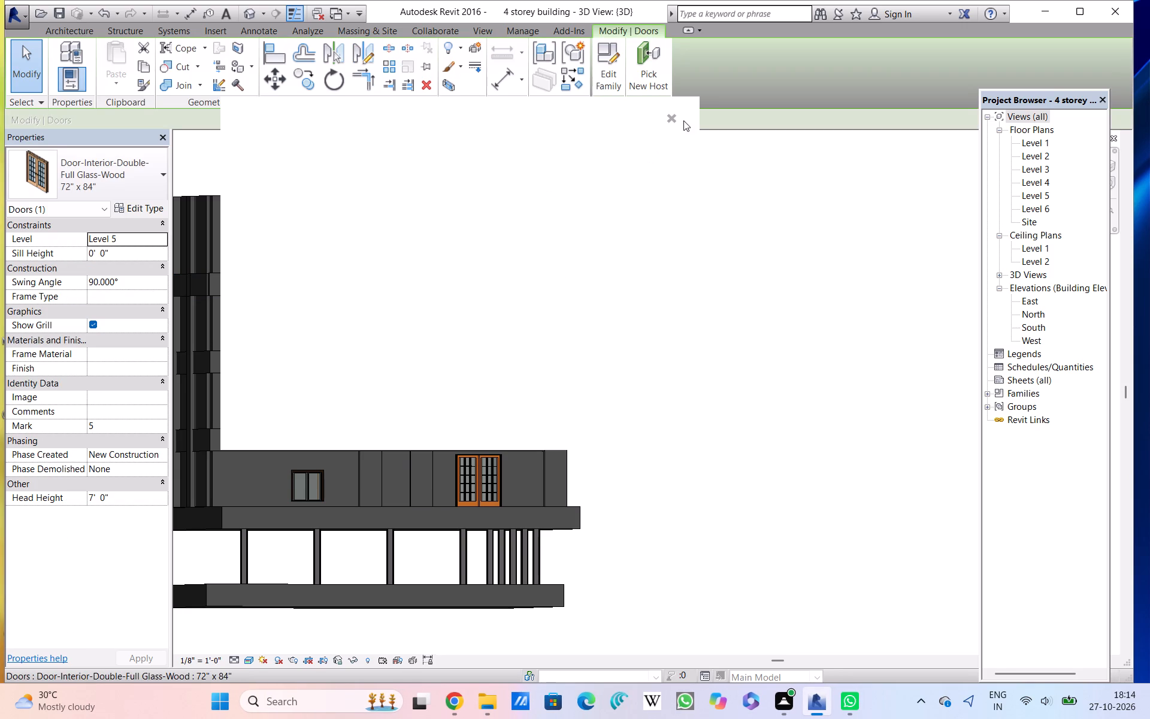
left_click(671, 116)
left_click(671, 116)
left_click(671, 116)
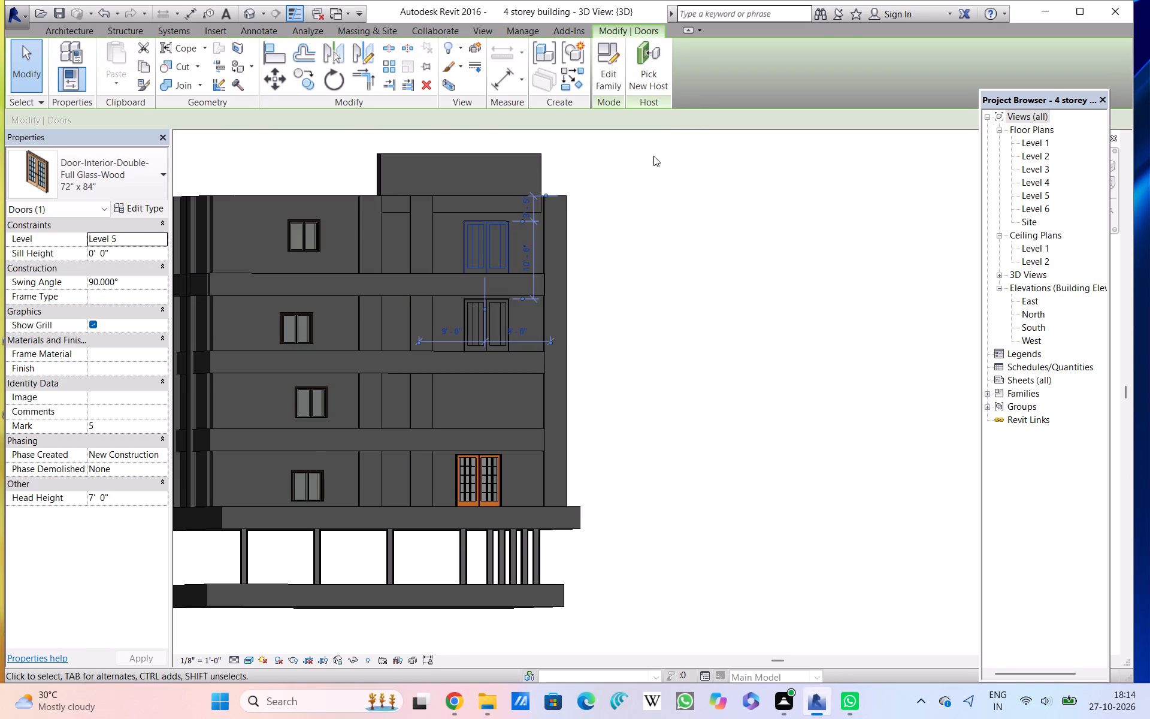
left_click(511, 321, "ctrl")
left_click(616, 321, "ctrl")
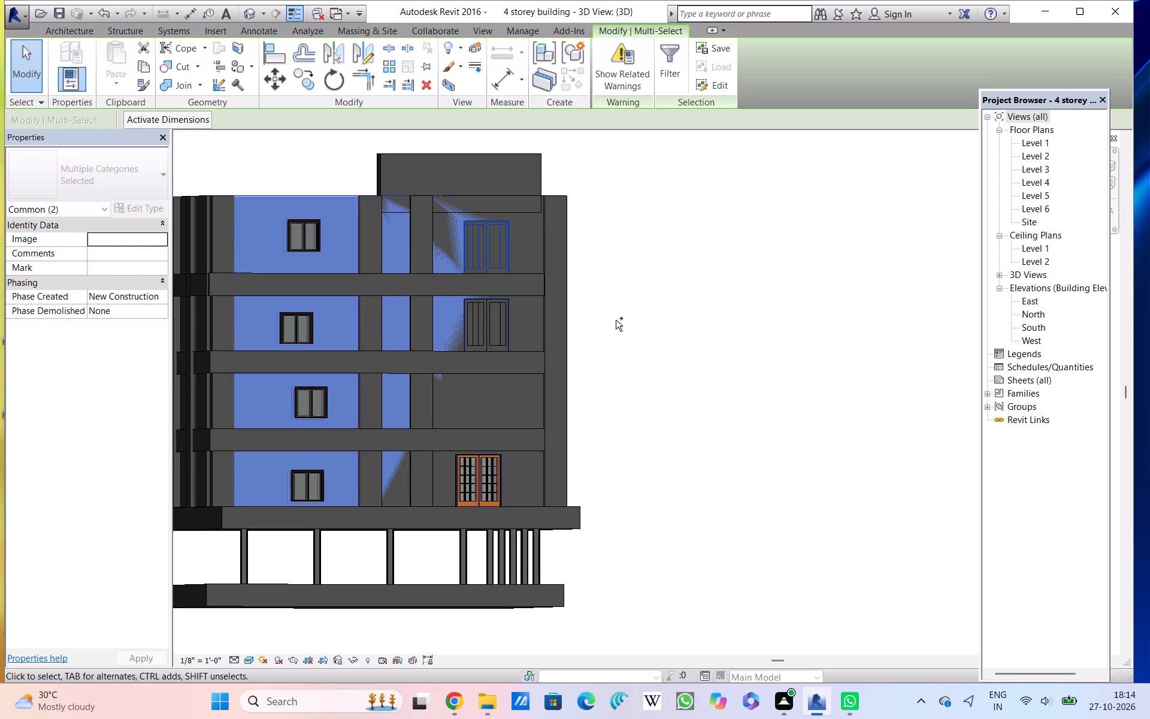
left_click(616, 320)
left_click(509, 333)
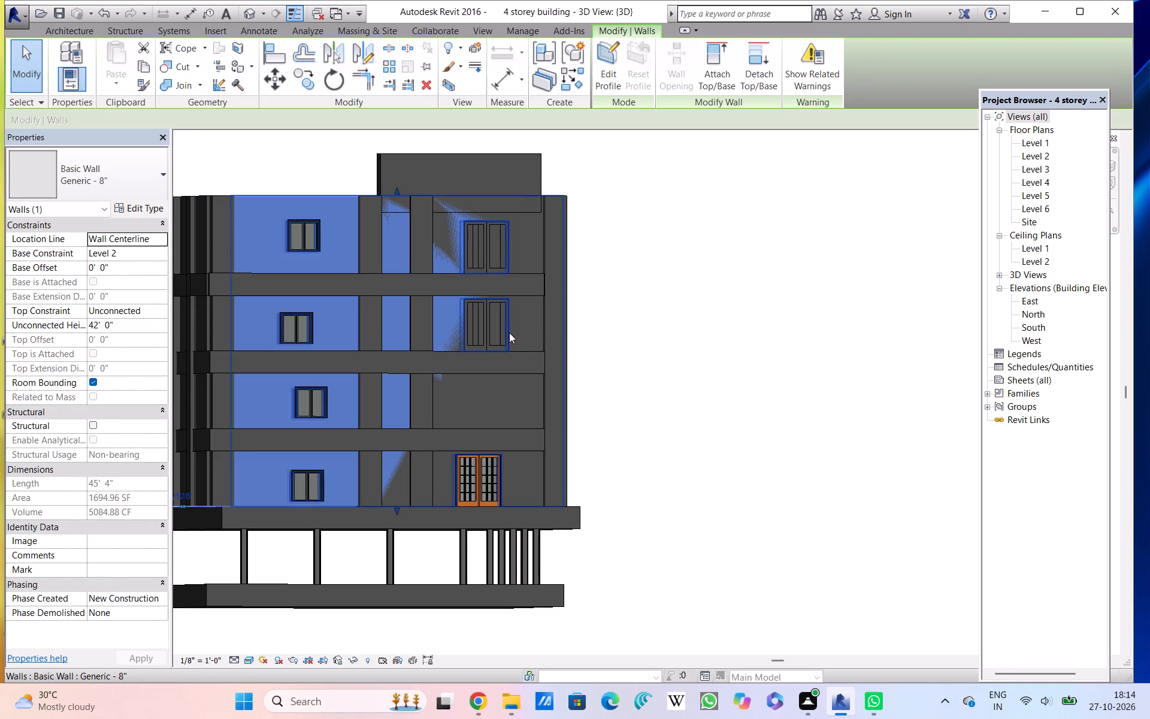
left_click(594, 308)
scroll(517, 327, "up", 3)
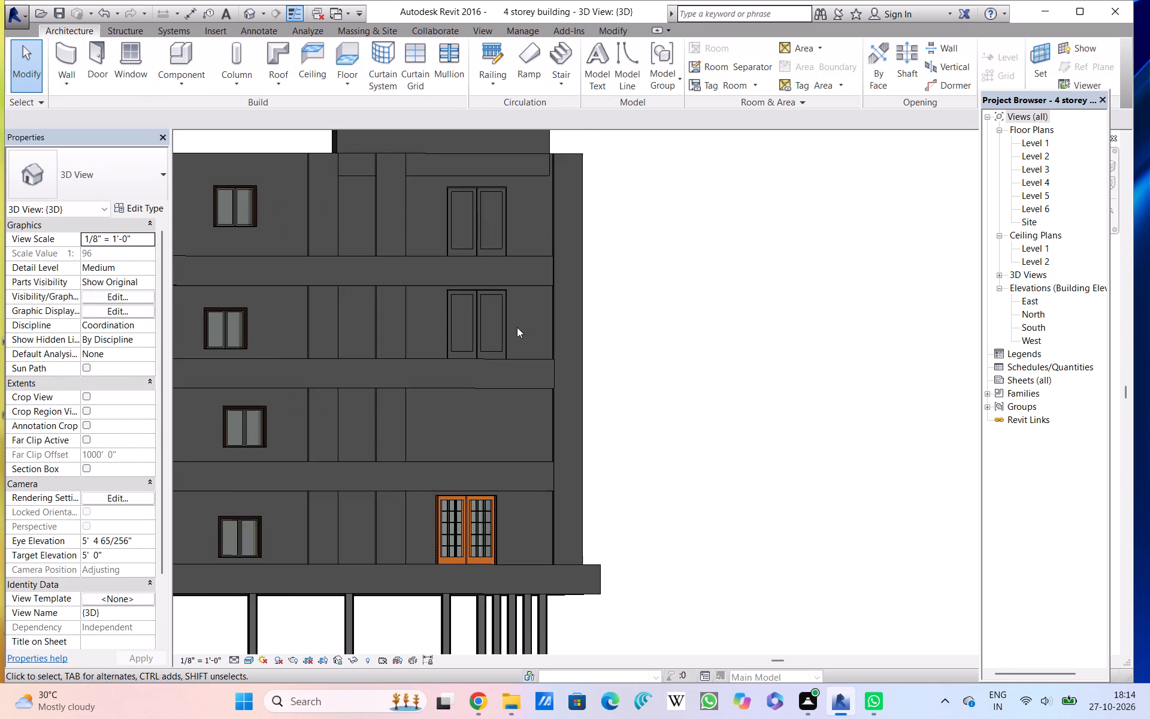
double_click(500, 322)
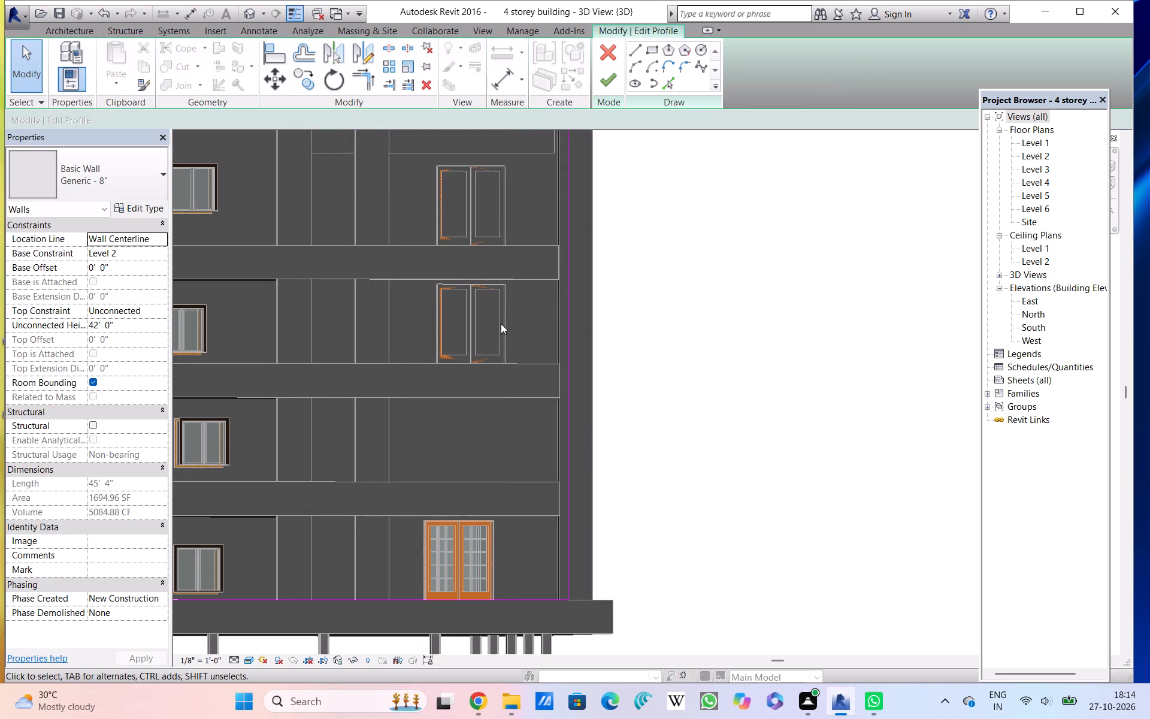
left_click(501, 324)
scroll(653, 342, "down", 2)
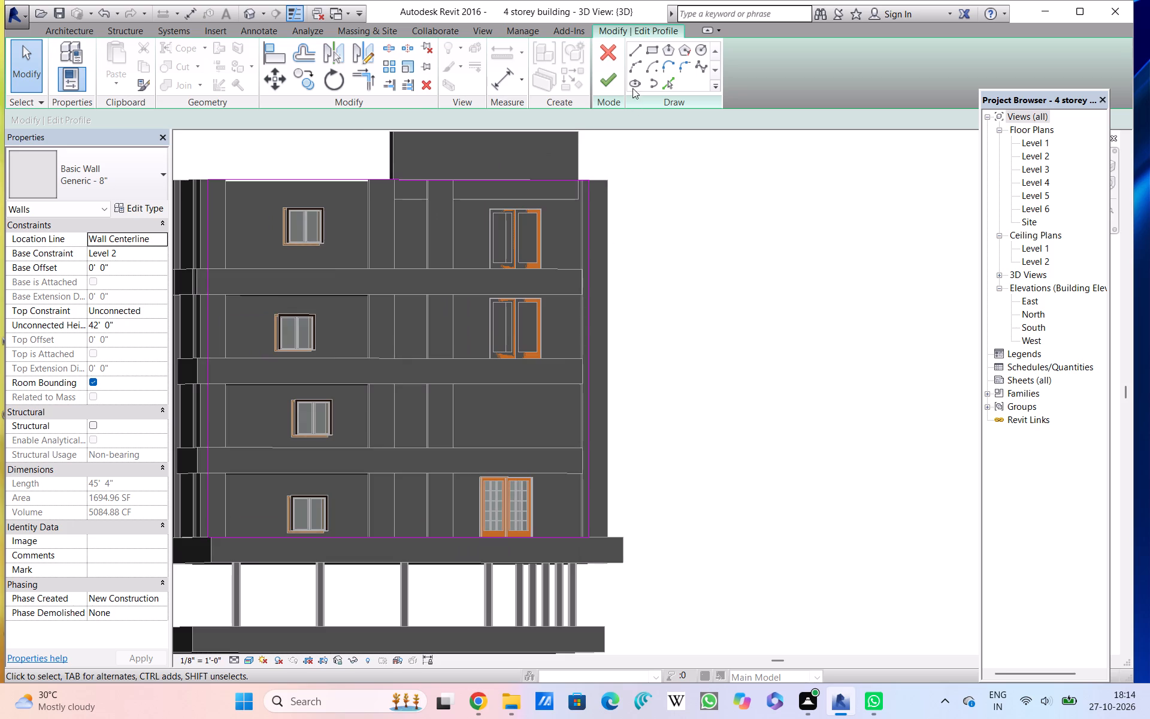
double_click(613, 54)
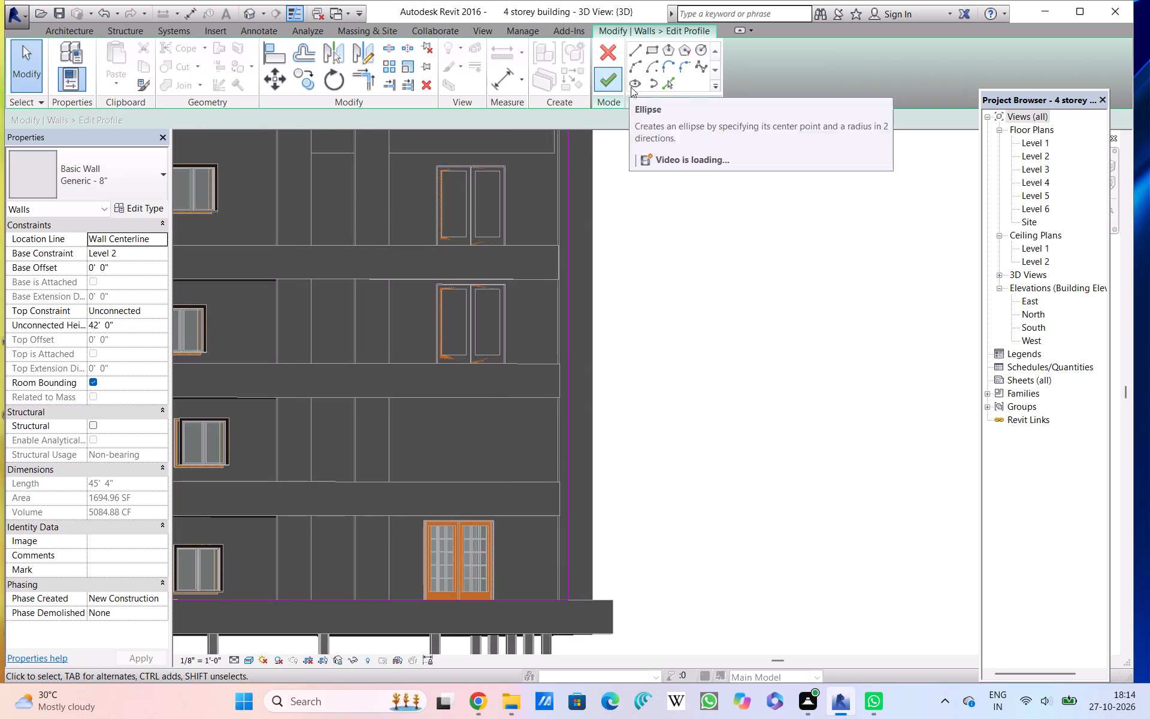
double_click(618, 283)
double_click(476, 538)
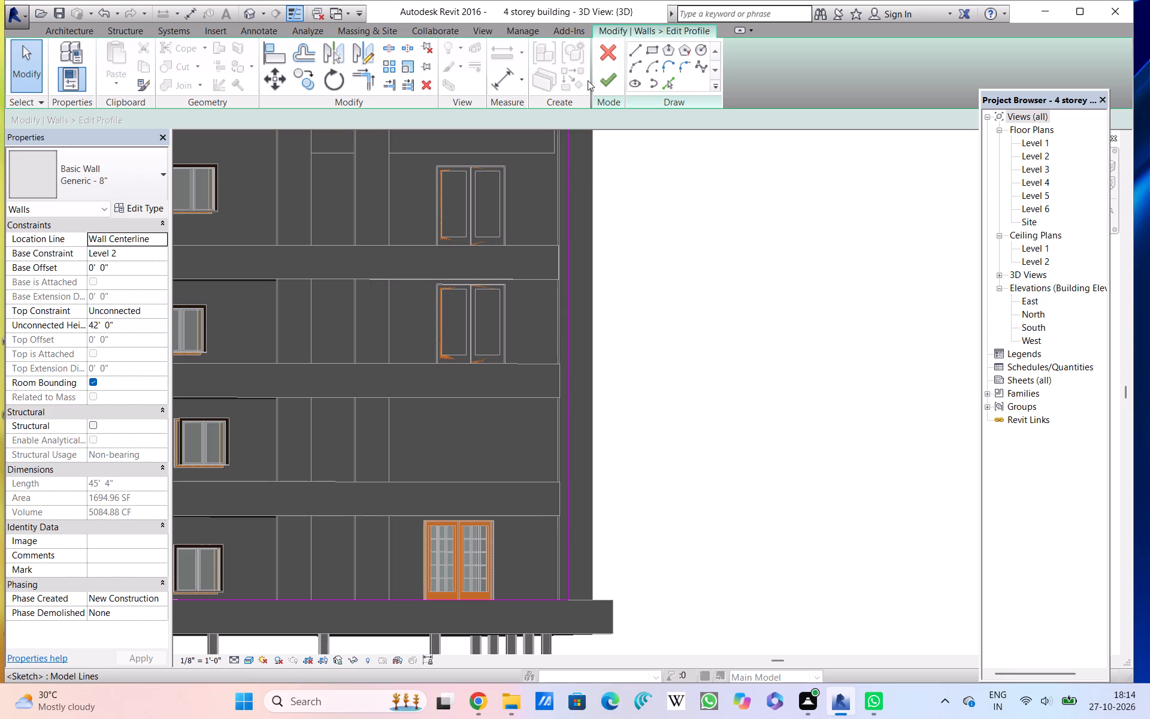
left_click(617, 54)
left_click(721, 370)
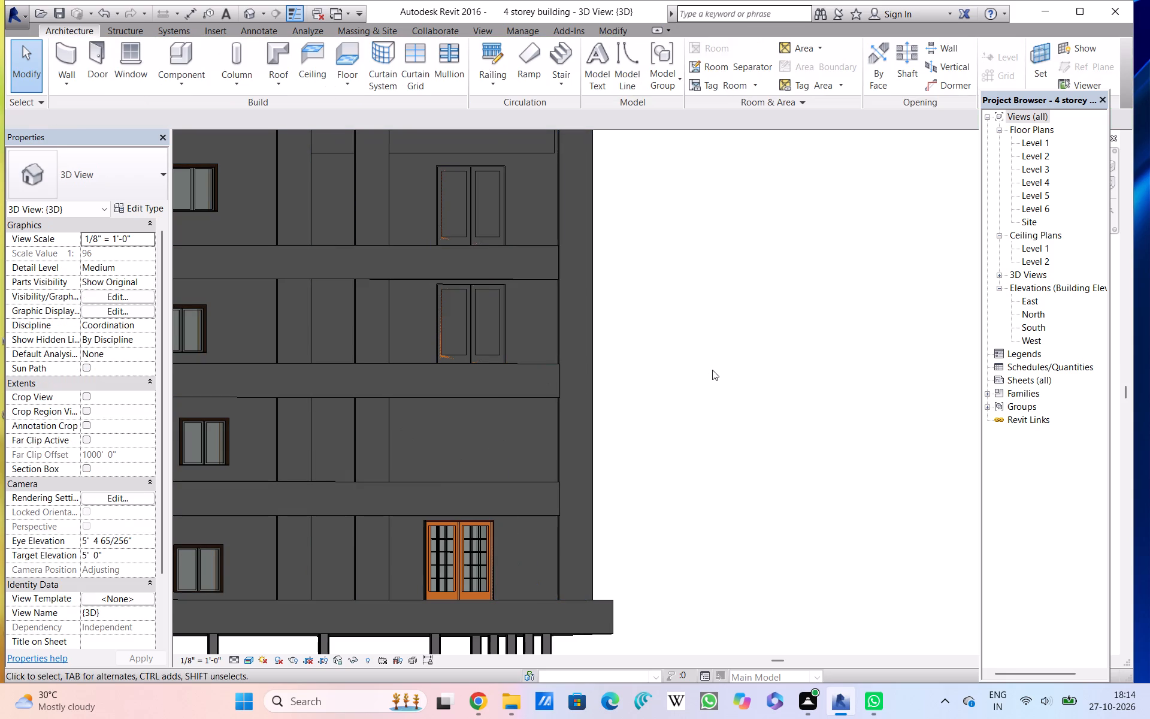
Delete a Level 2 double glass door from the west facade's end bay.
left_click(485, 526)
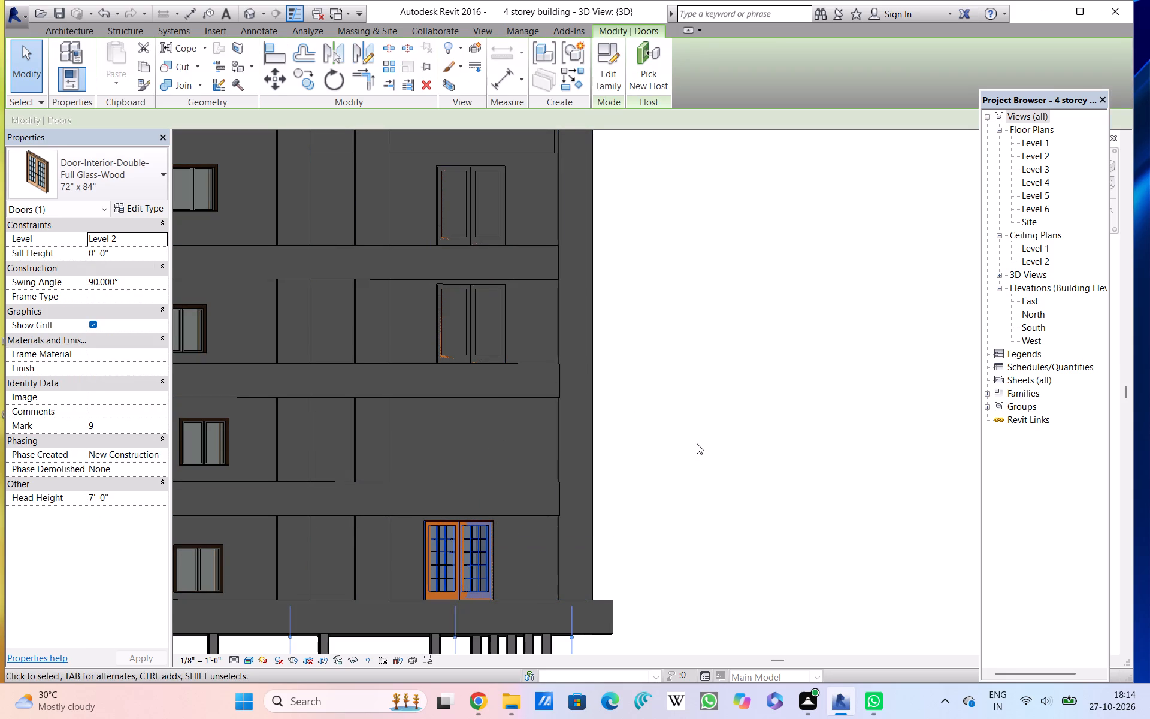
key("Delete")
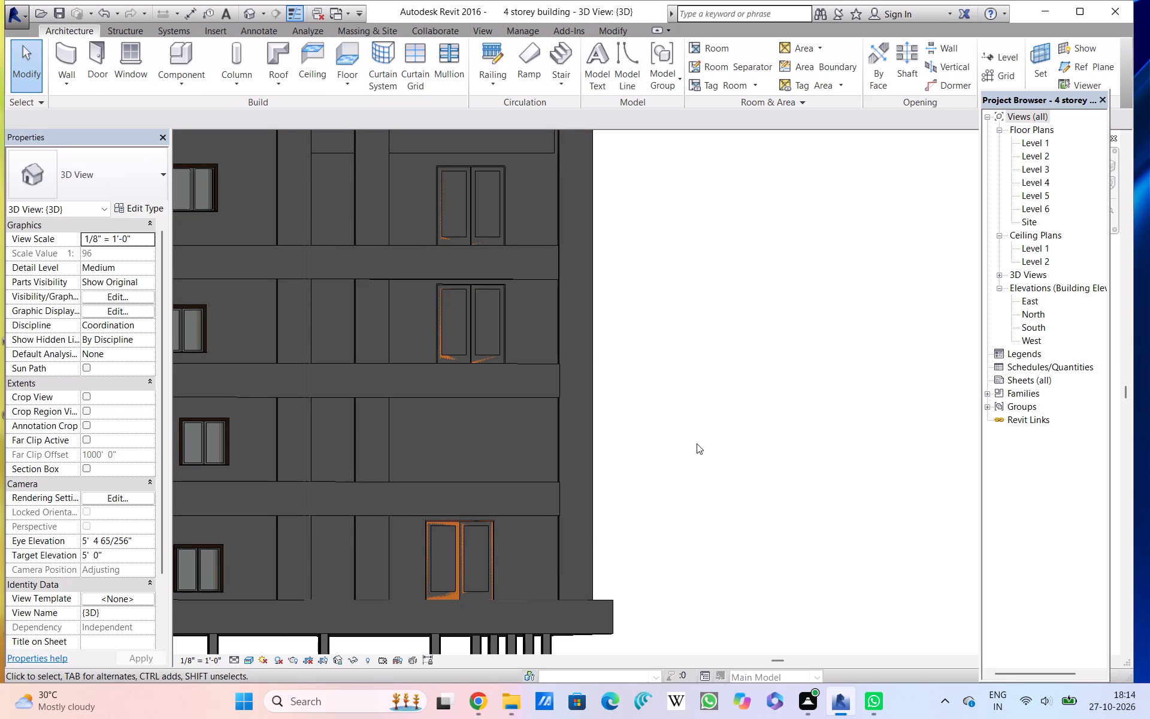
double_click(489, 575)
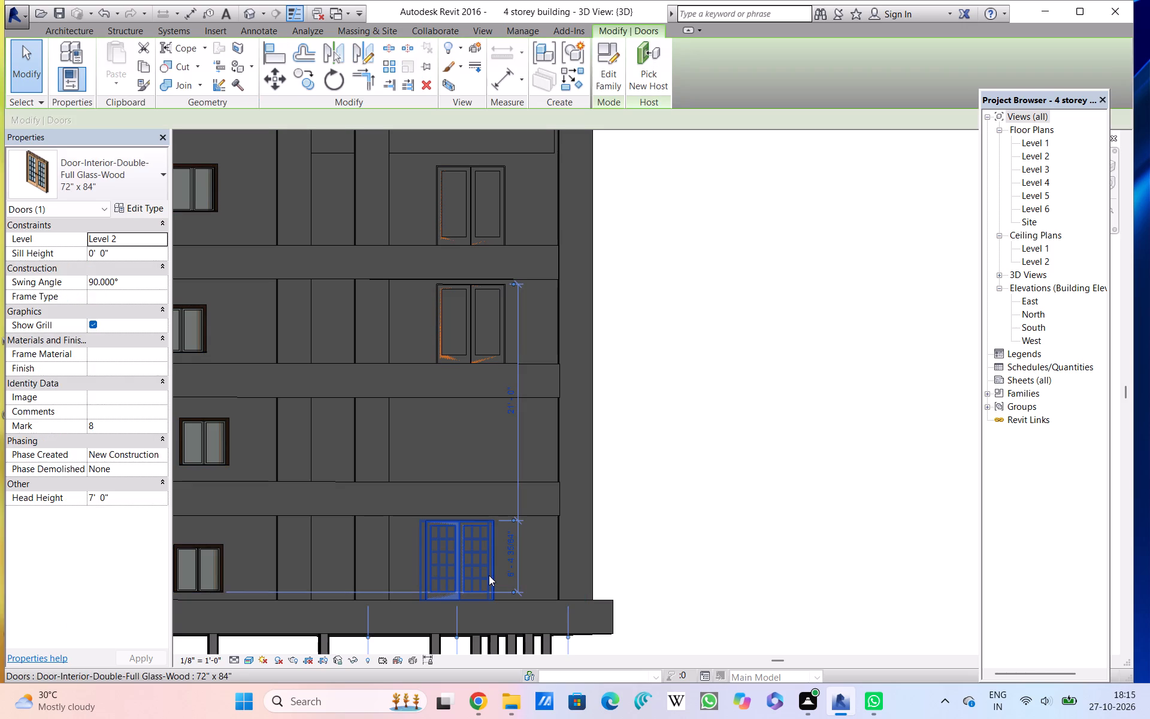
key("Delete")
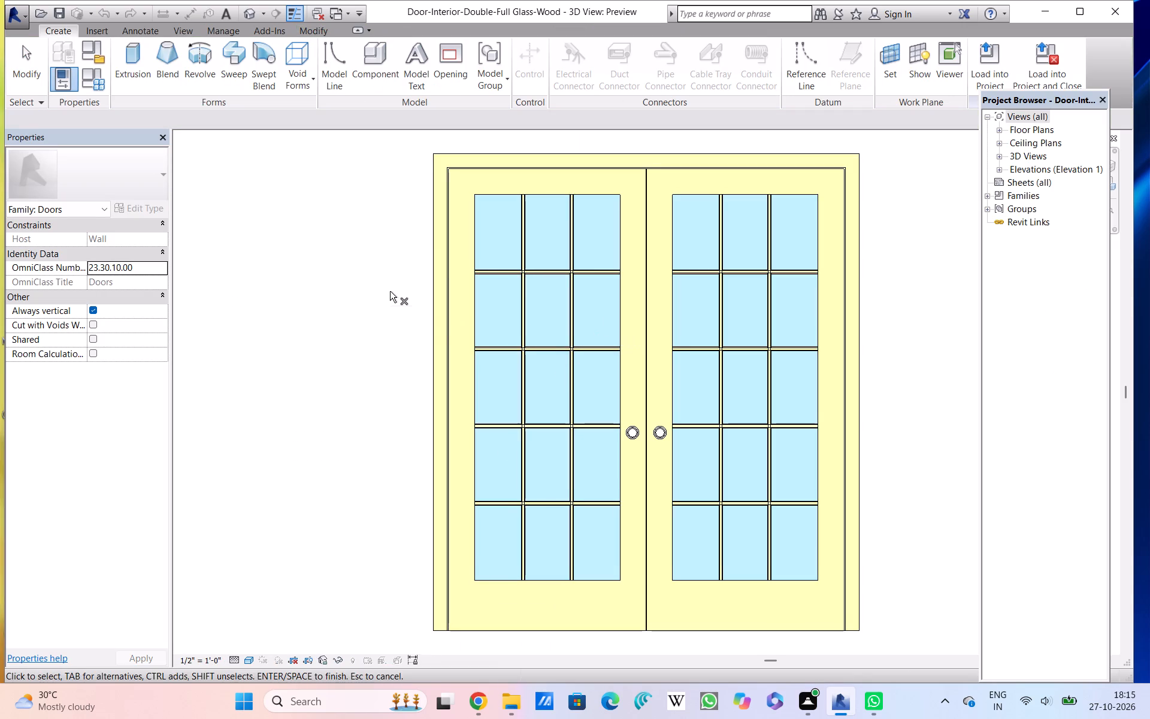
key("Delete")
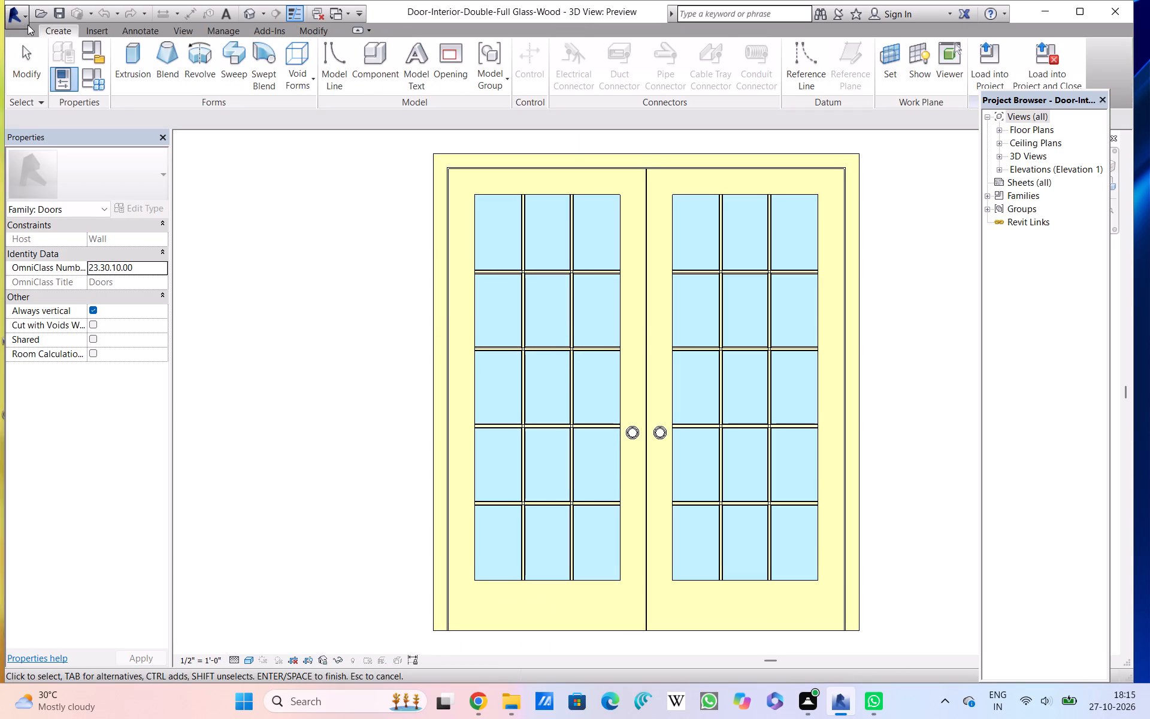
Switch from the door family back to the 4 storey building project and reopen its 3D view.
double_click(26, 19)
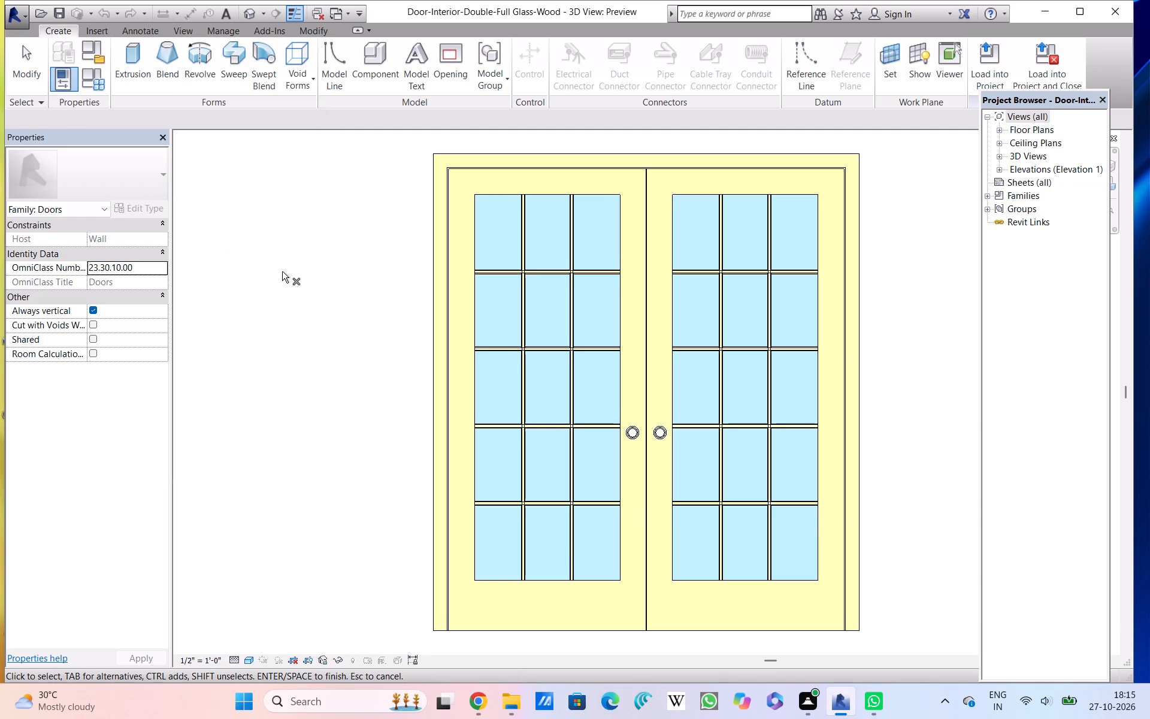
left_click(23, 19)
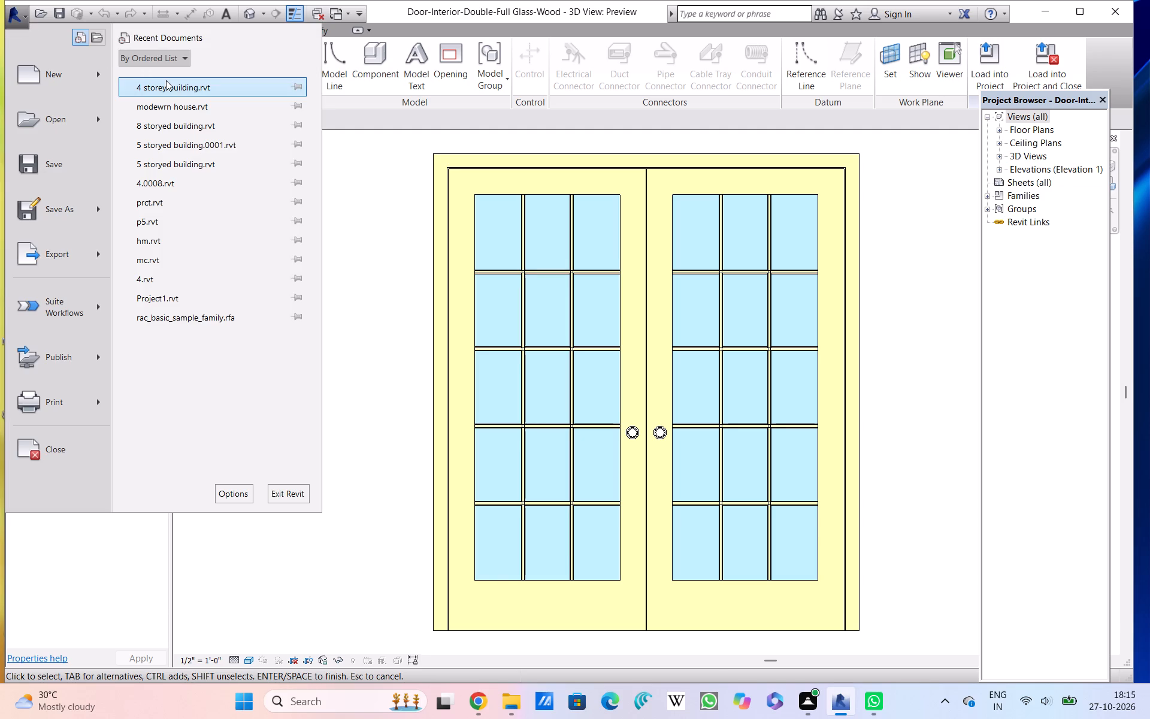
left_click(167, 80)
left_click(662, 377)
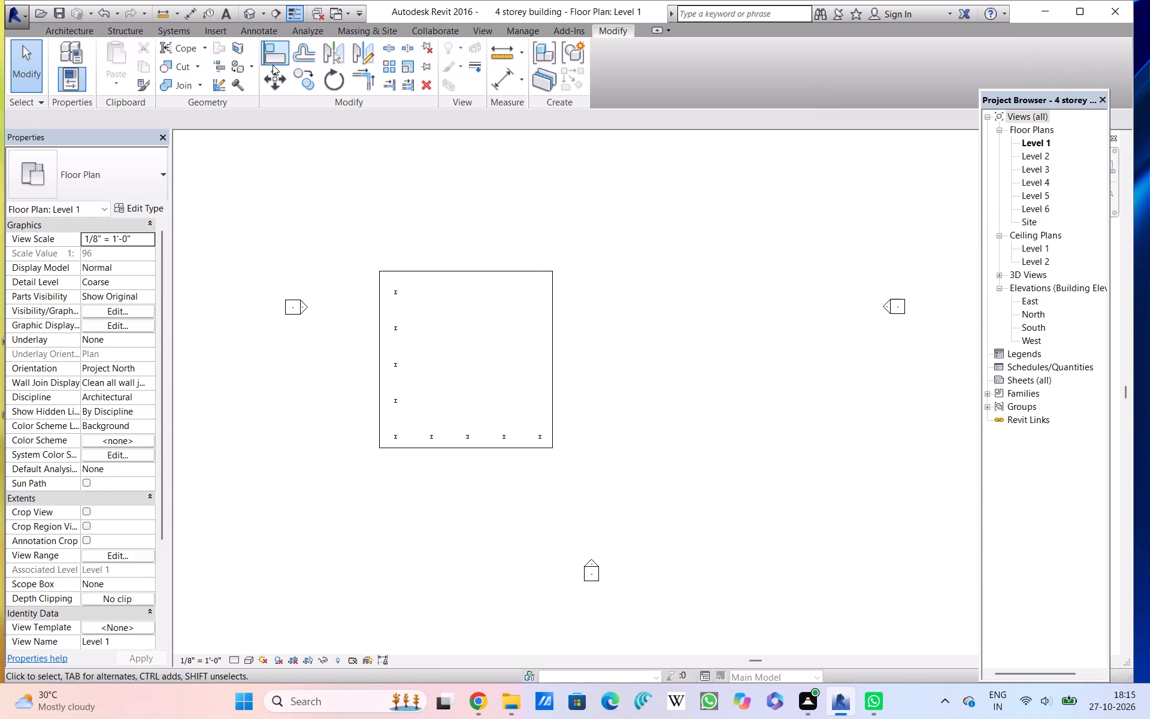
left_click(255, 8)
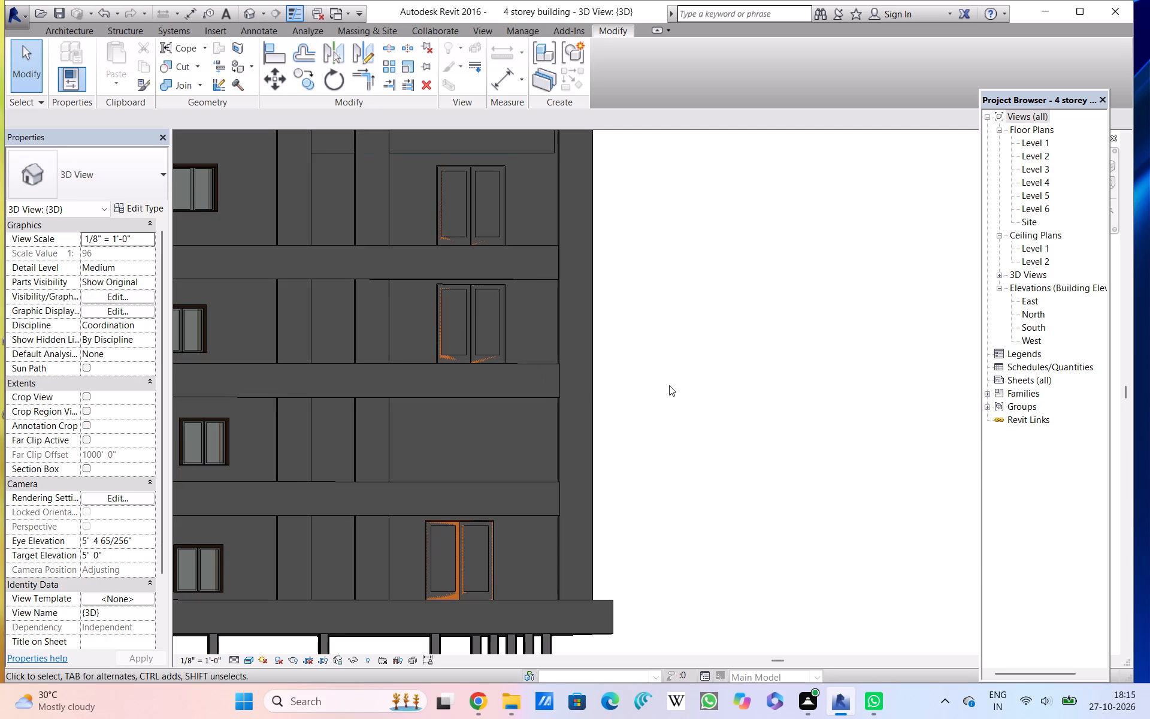
Undo the recent door deletions and all the double glass door placements in the west facade's end bay.
key("ctrl+z")
key("ctrl+z")
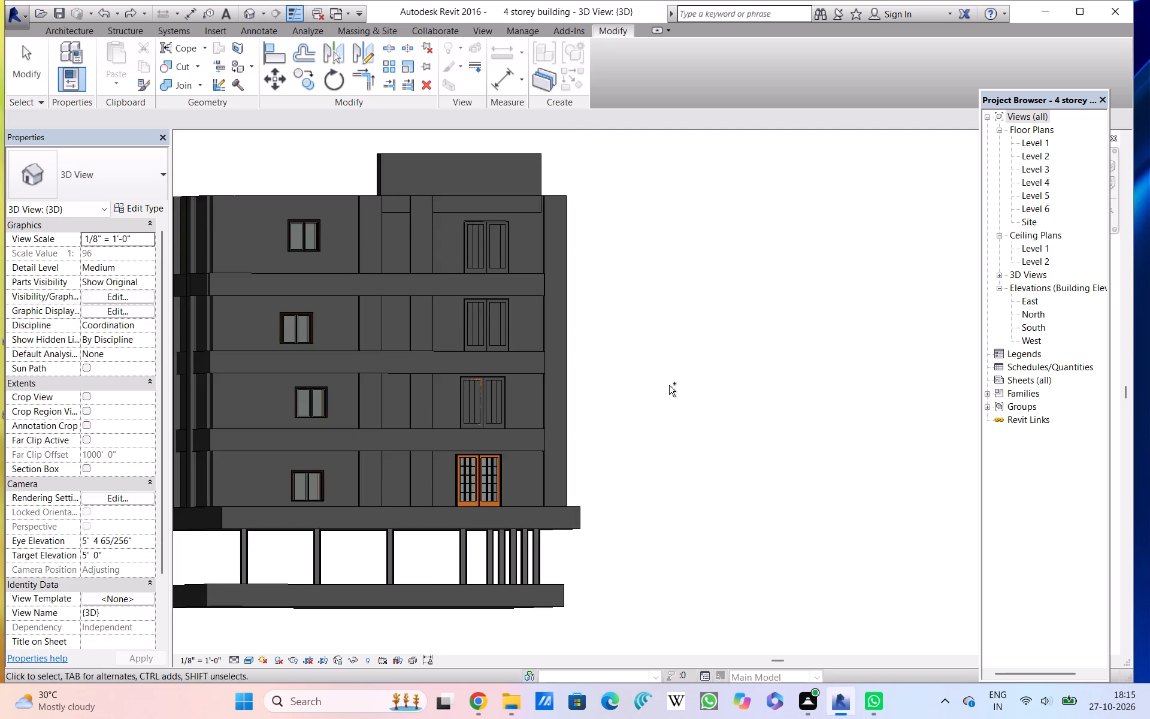
key("ctrl+z")
key("ctrl+z")
key("ctrl+z")
key("ctrl+z")
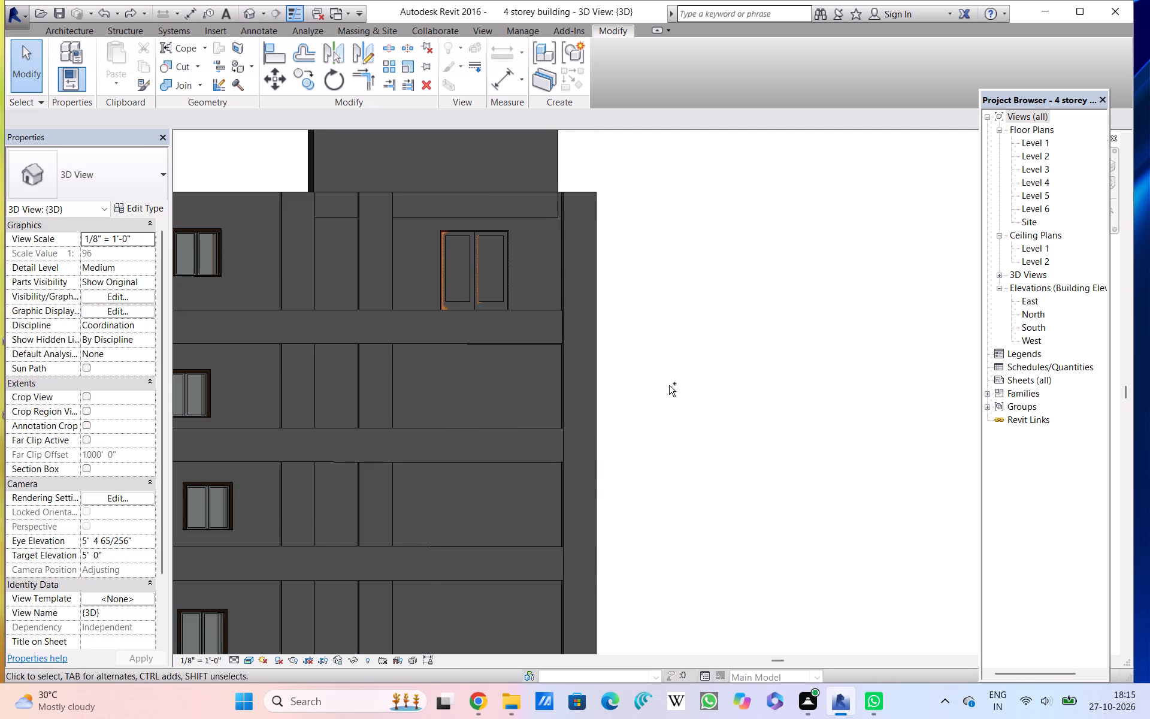
key("ctrl+z")
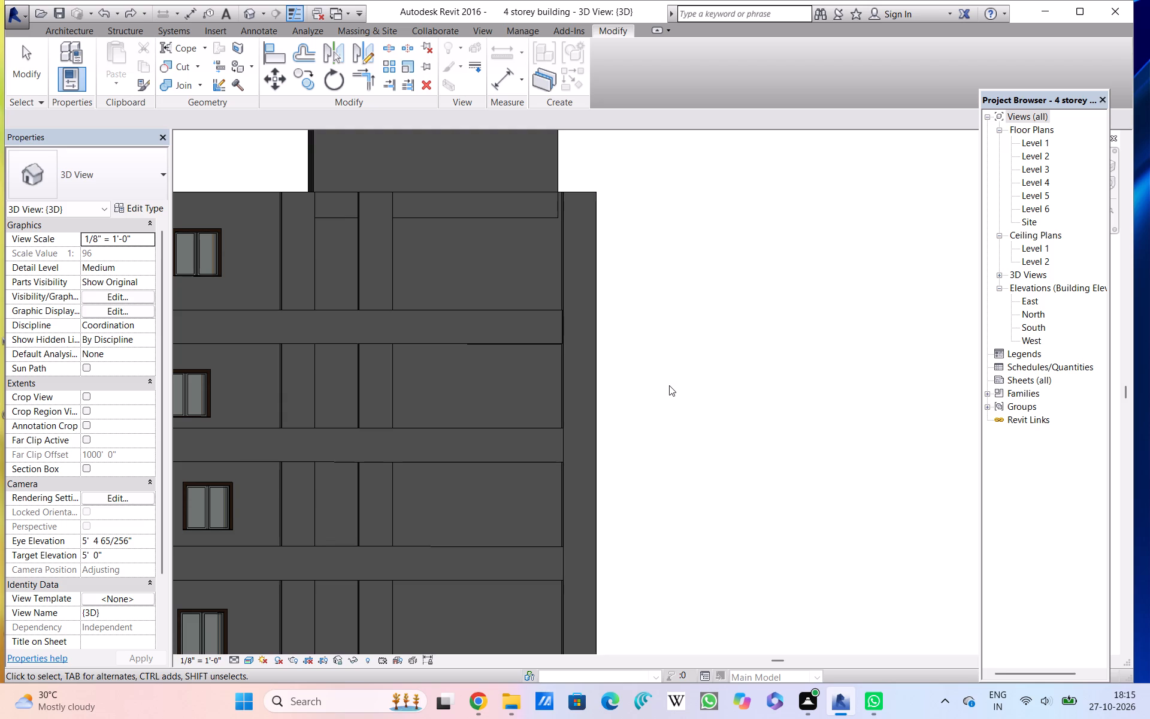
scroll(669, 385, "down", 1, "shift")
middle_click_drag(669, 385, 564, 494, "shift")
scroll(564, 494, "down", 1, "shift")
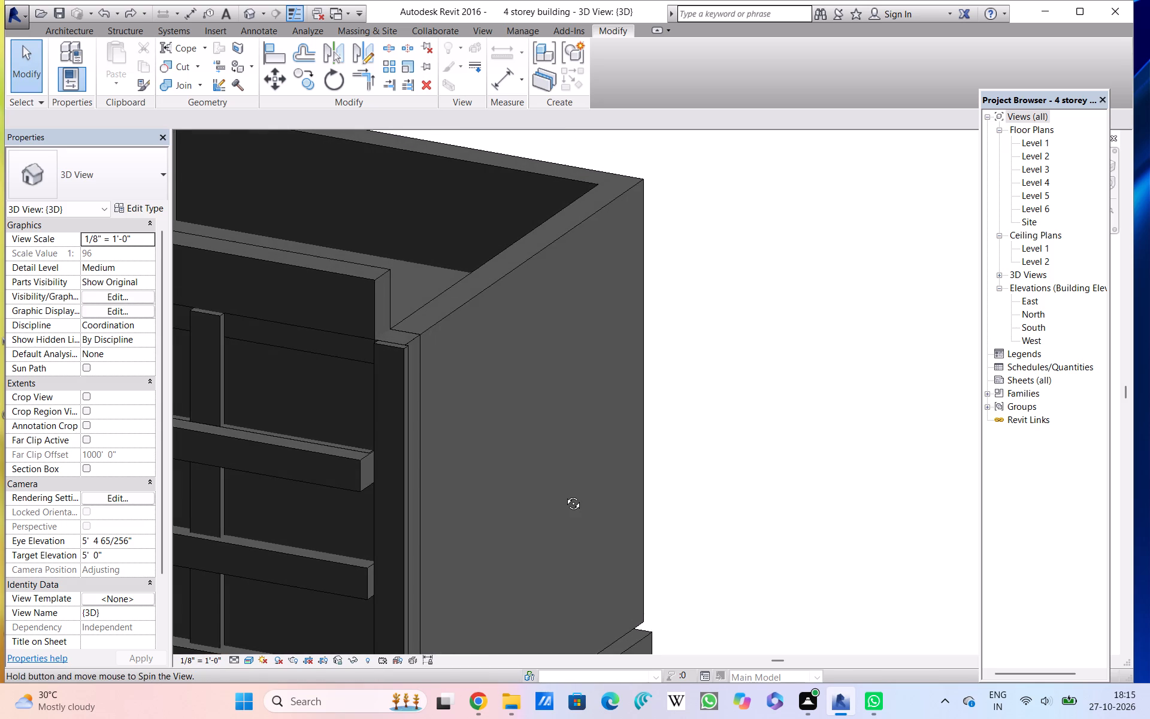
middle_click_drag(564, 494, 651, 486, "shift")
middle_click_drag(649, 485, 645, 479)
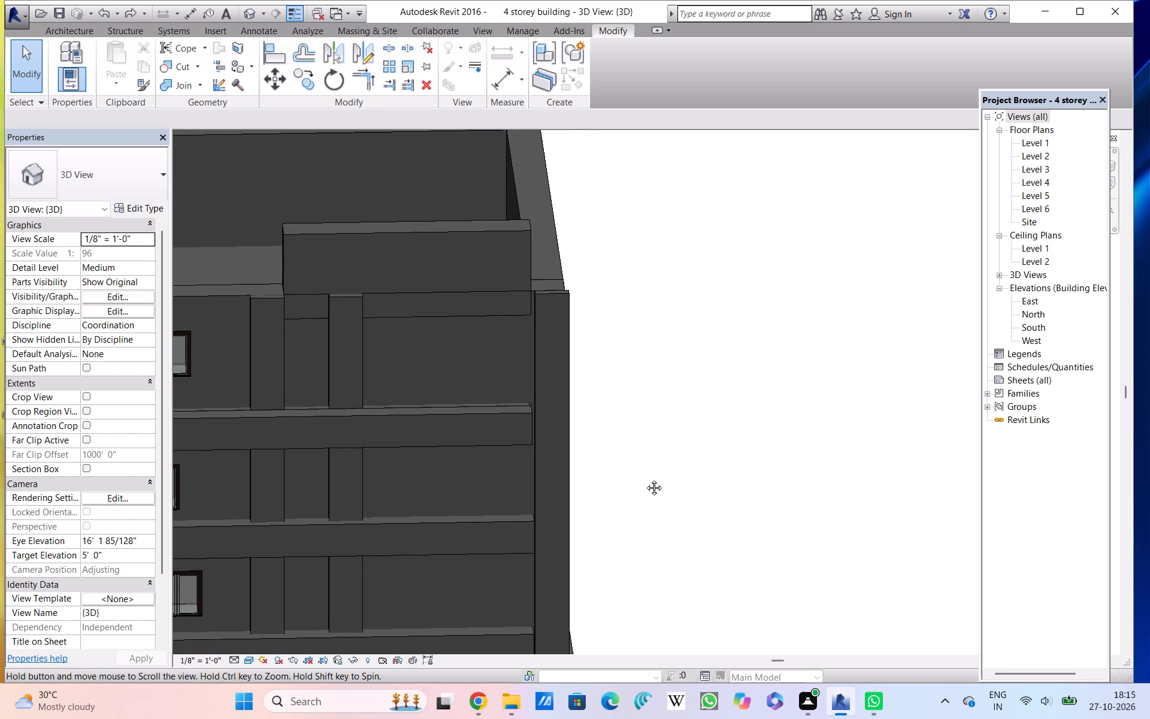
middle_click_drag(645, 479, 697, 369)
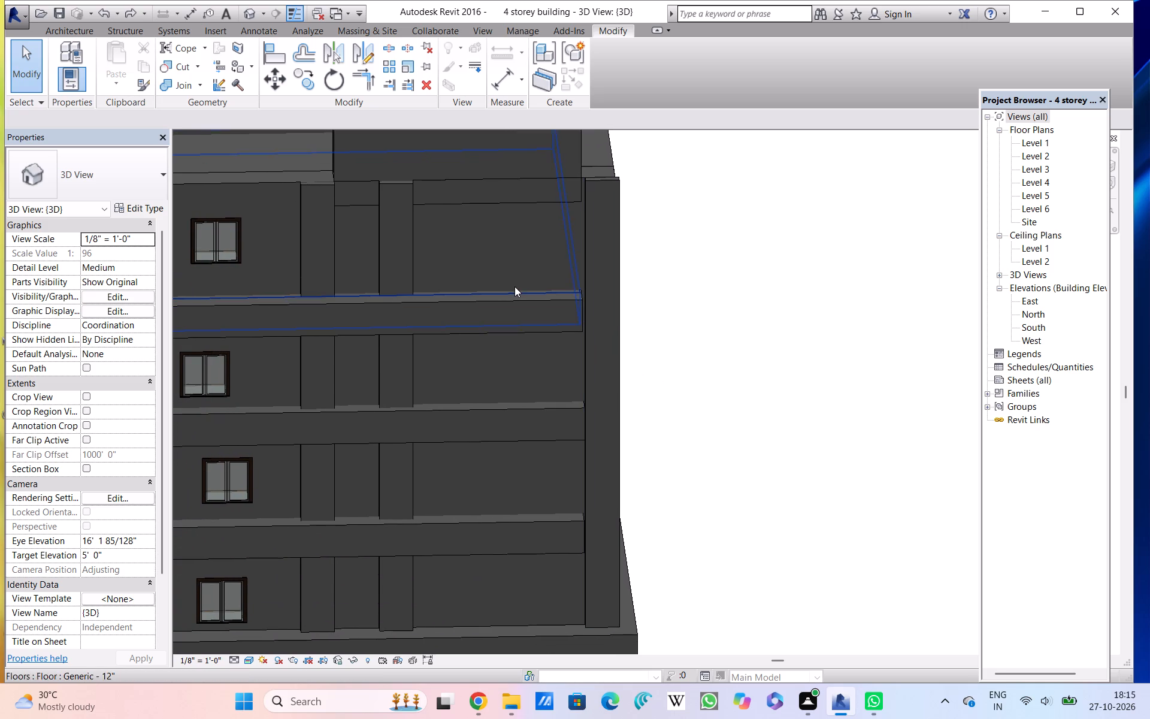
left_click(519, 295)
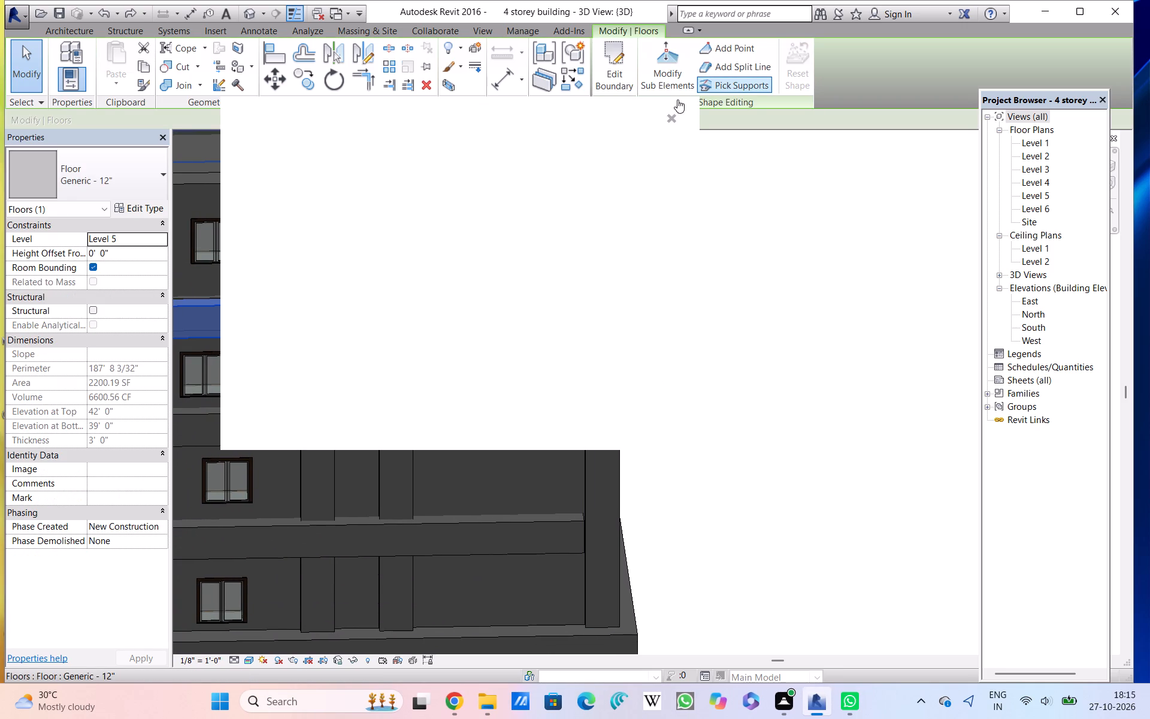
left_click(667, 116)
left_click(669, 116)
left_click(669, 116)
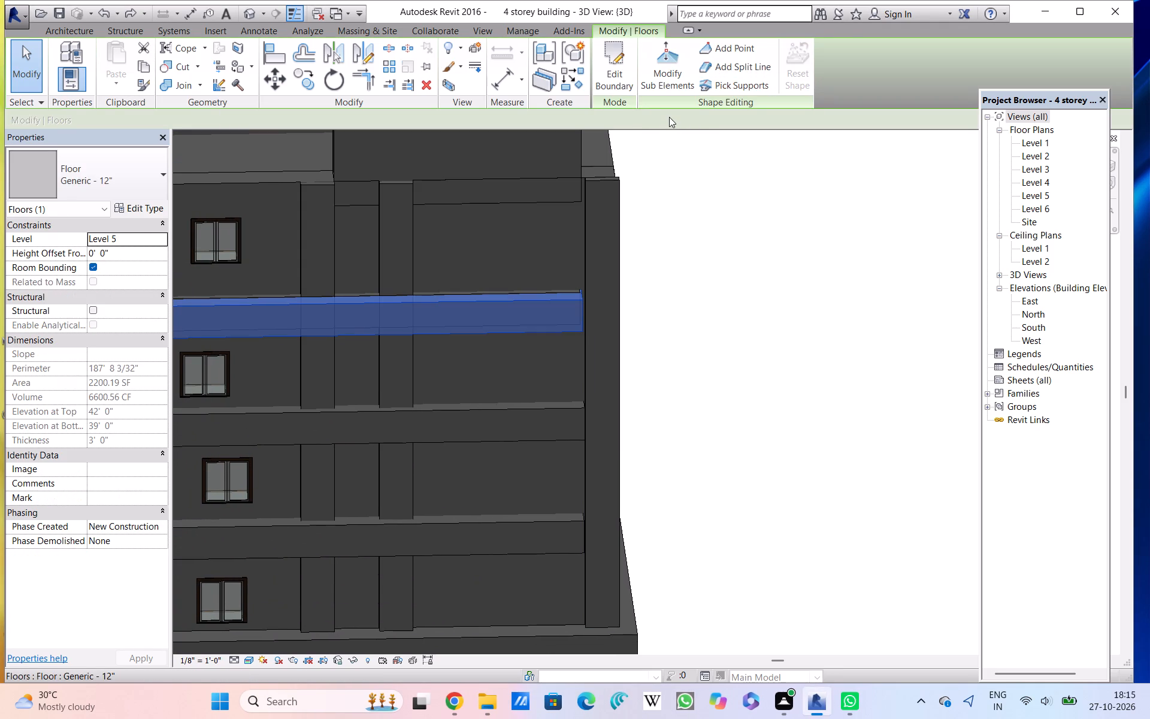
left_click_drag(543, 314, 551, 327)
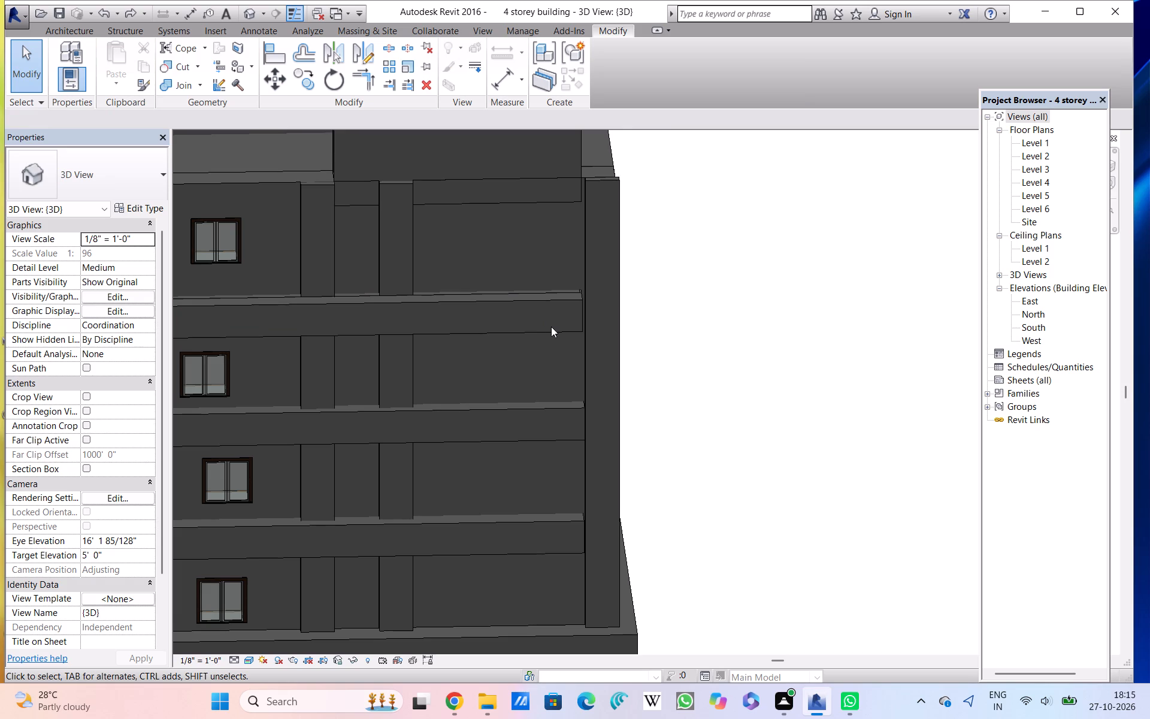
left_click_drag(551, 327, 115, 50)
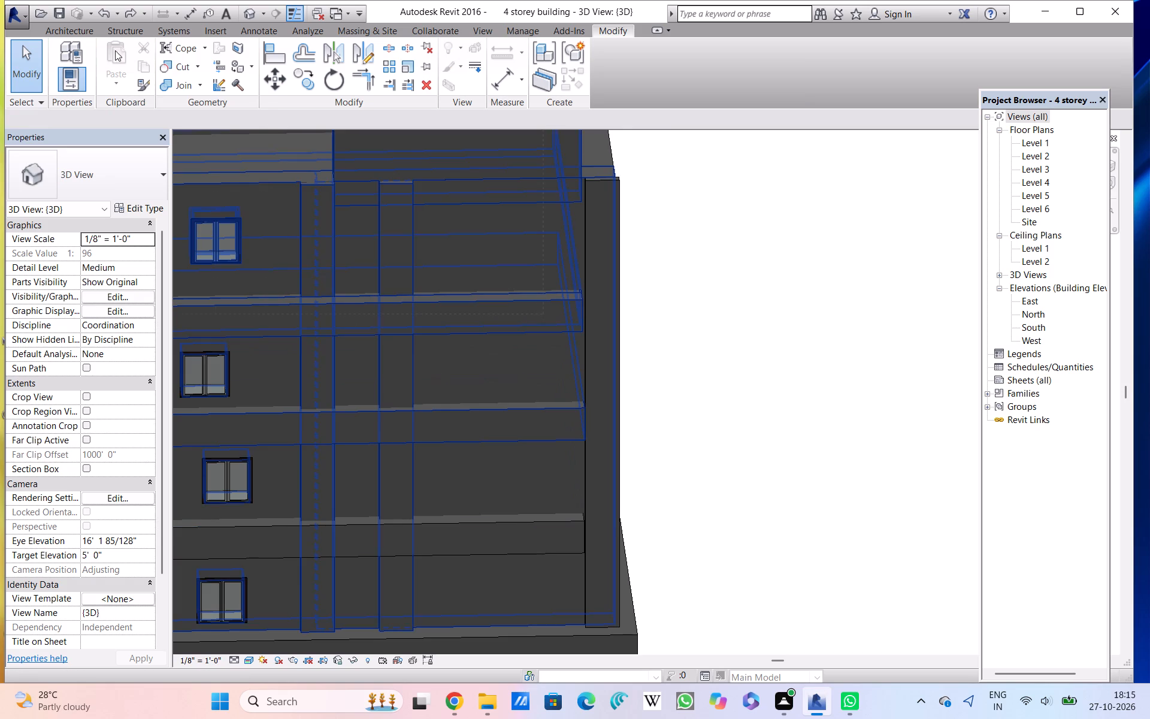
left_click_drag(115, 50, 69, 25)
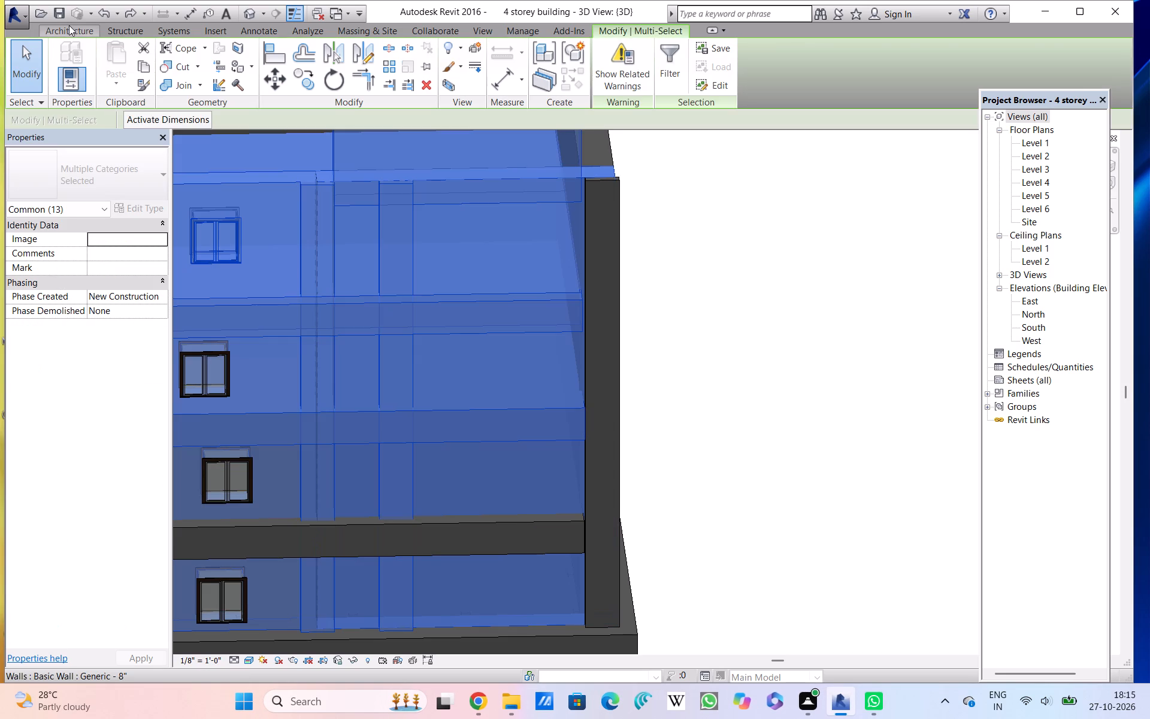
Load the Door-Double-Flush_Panel family from the US Imperial Doors library with its 72" x 84" type.
left_click(69, 25)
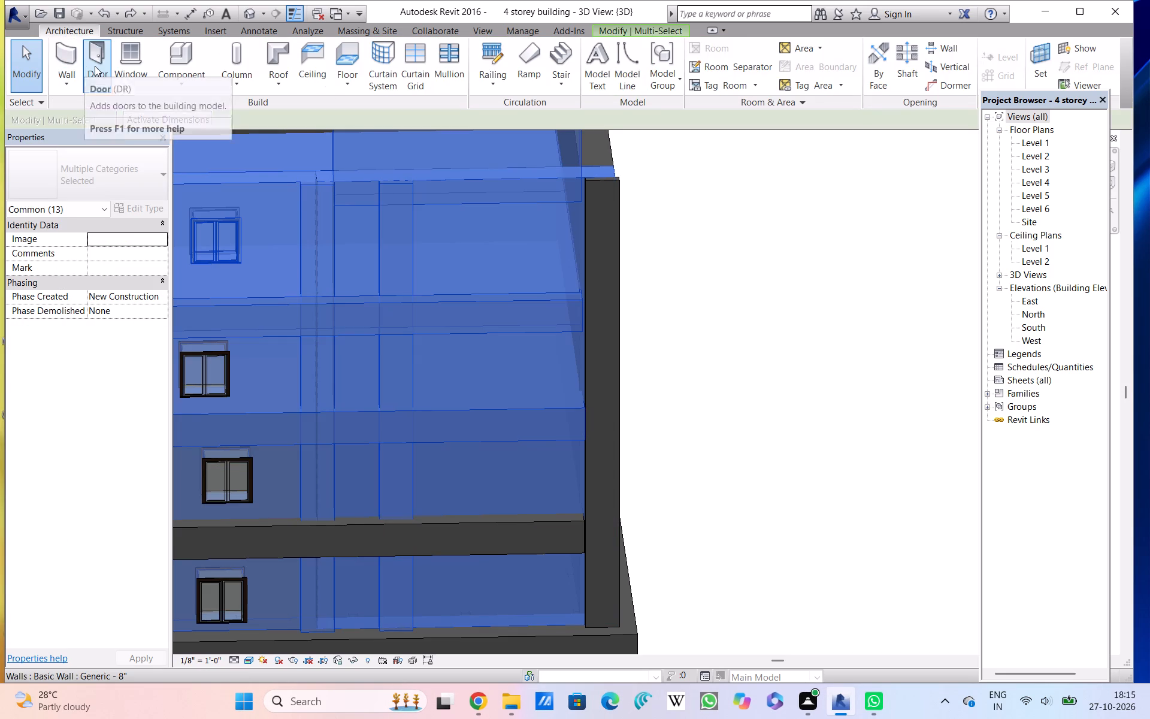
left_click(95, 66)
left_click(146, 182)
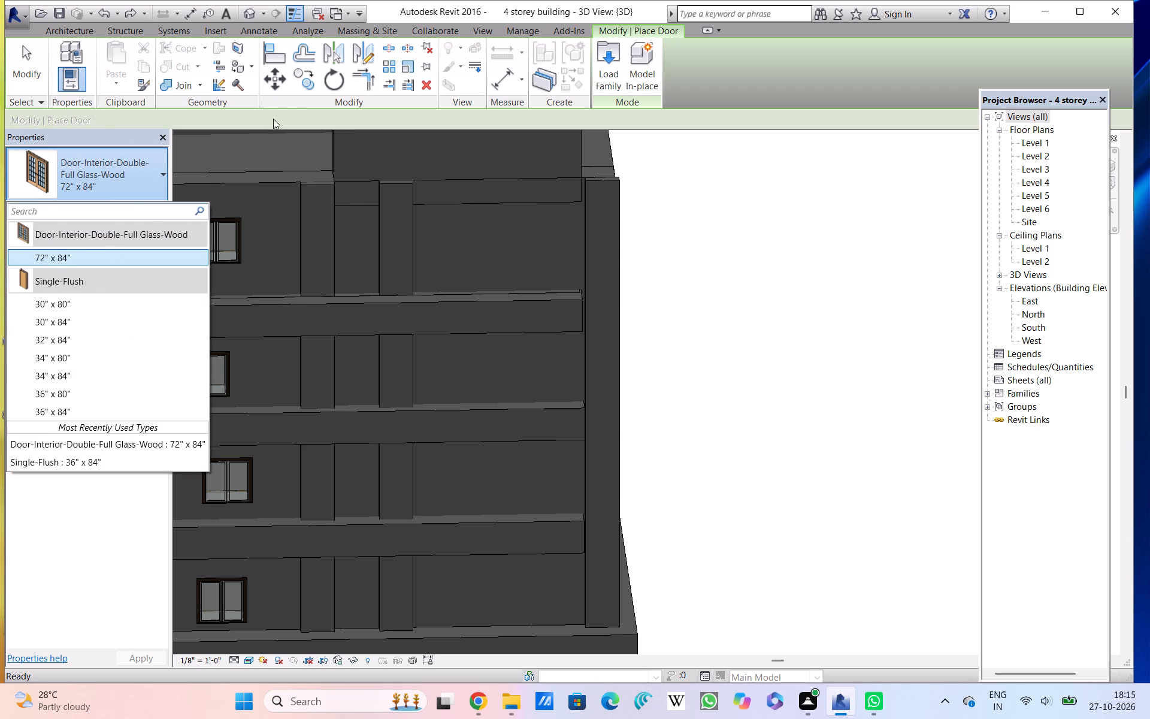
left_click(600, 68)
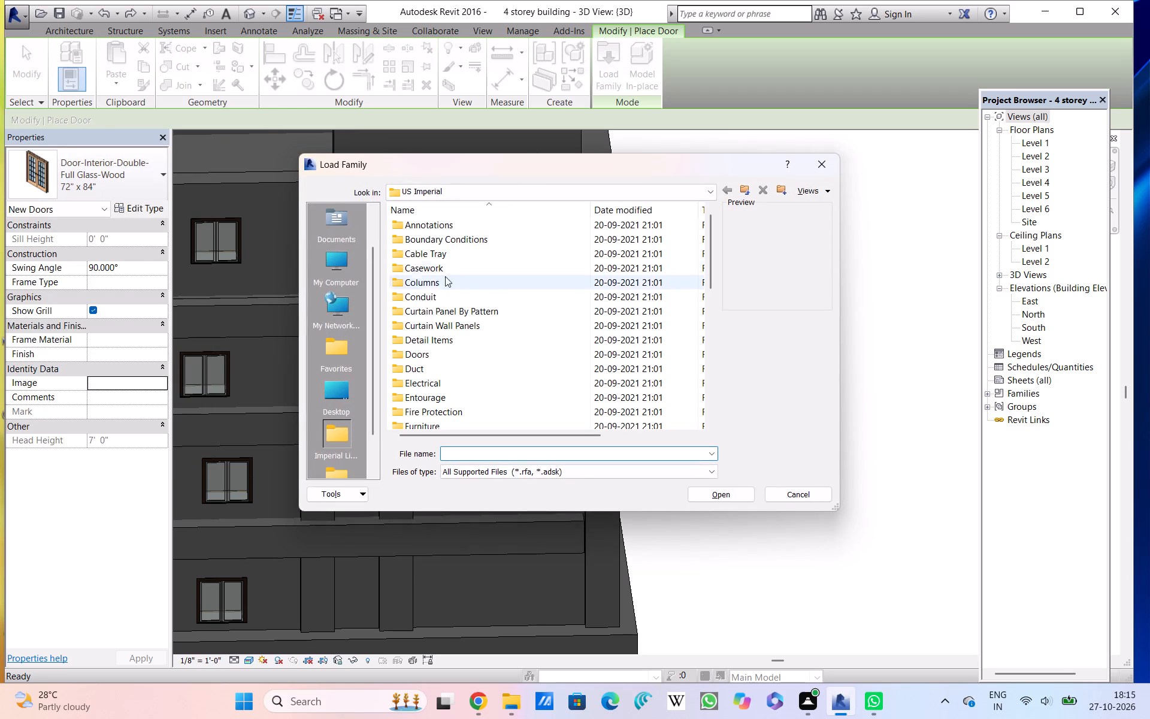
left_click(436, 351)
left_click(433, 356)
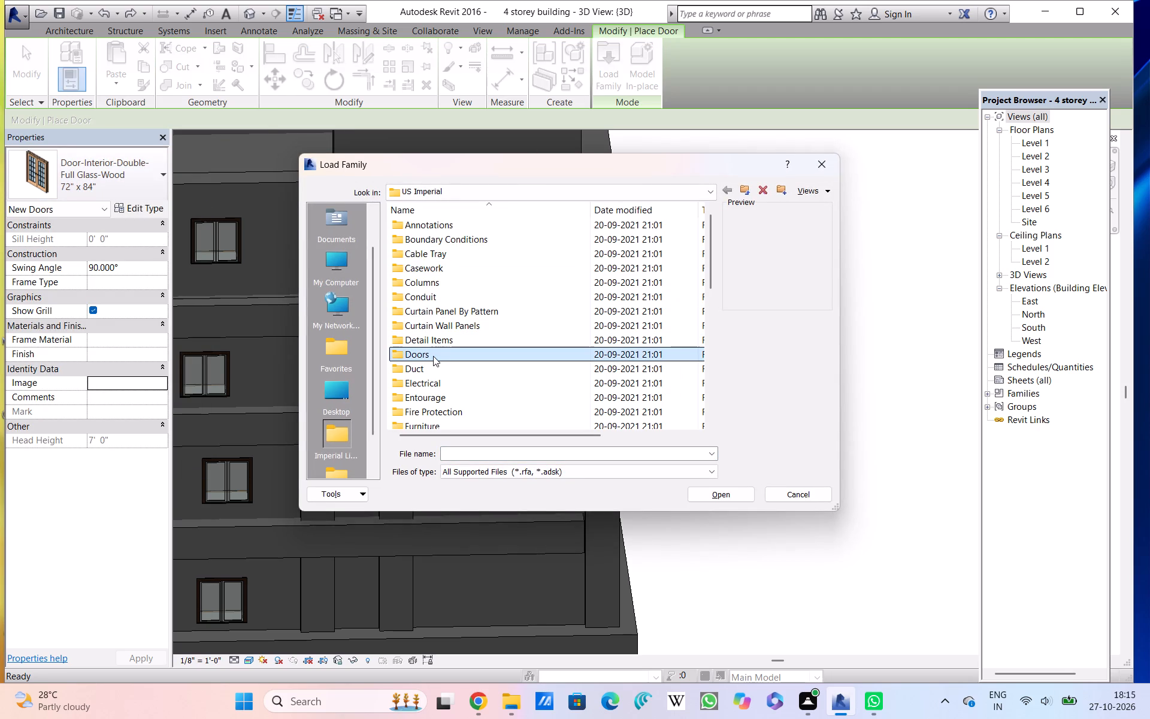
left_click(720, 489)
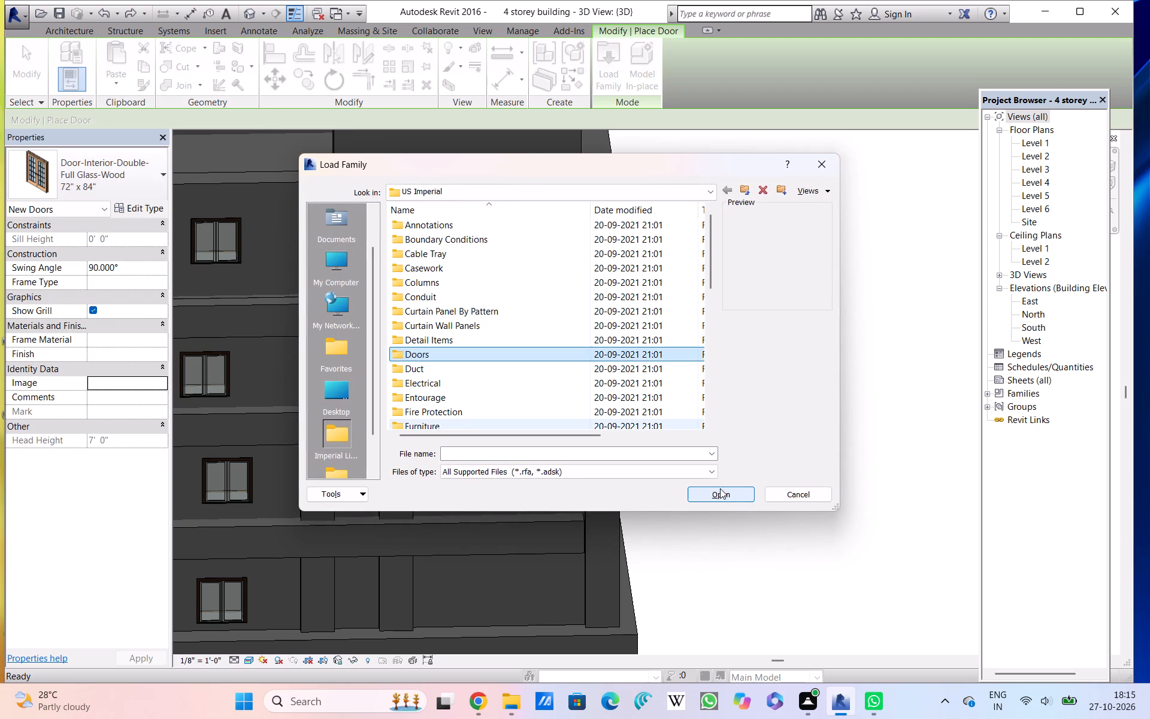
left_click(722, 494)
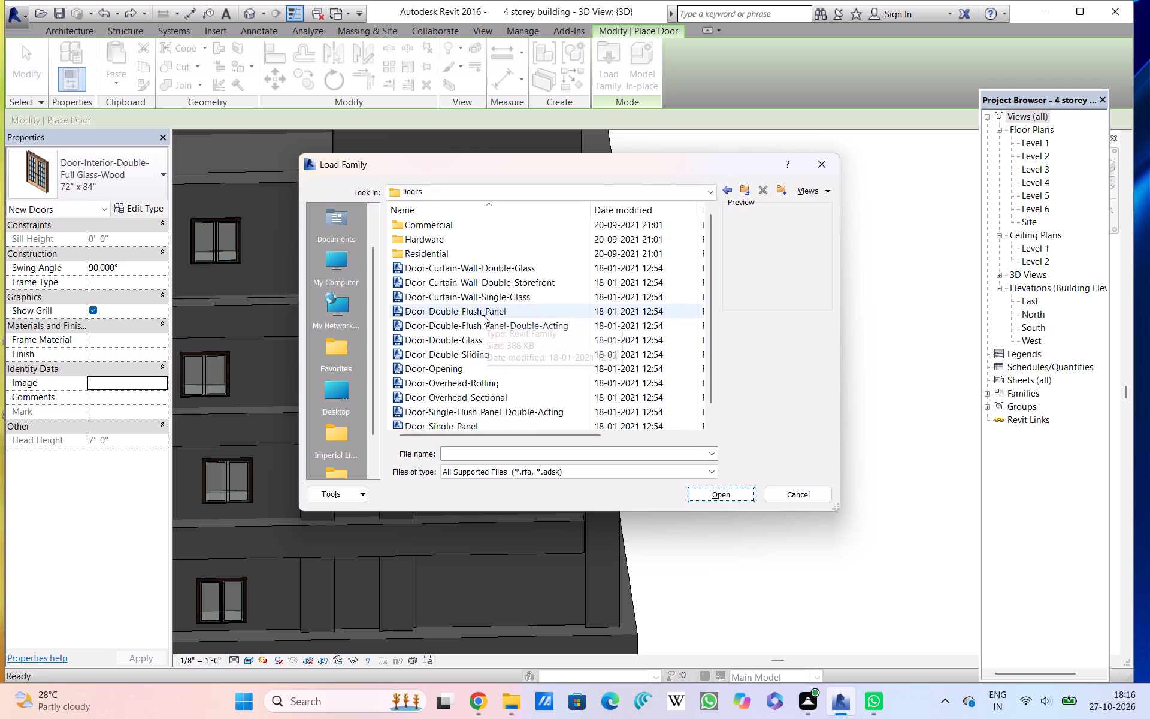
left_click(483, 315)
double_click(709, 488)
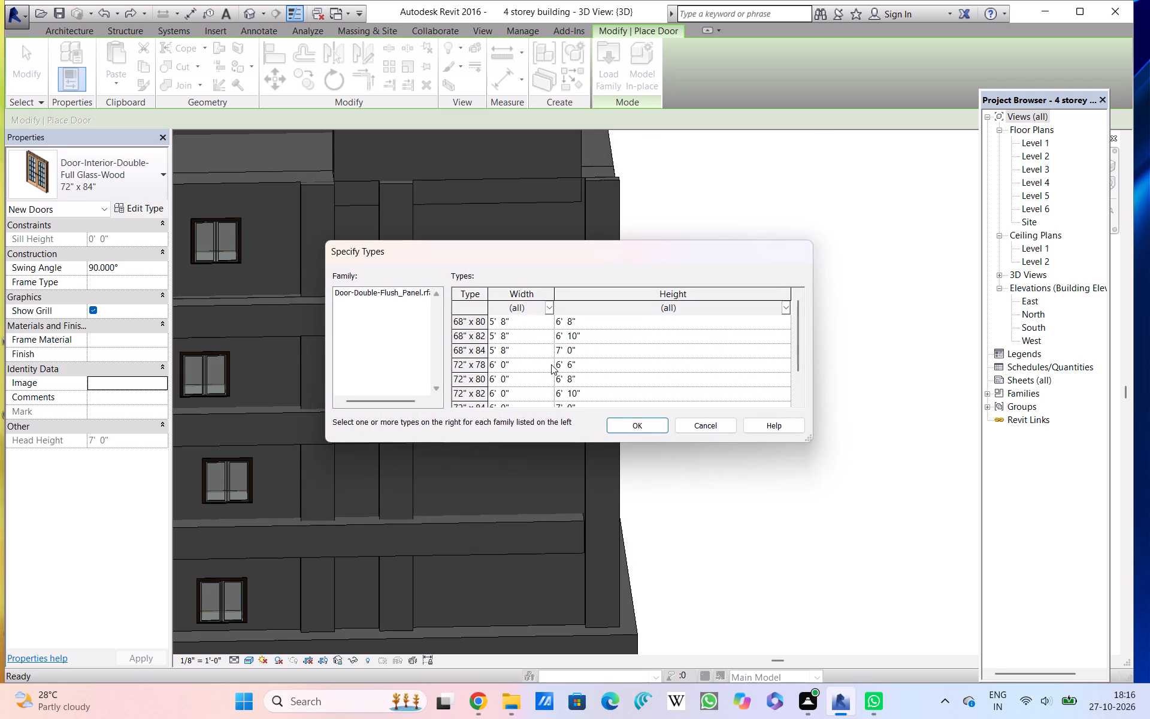
scroll(552, 368, "down", 1)
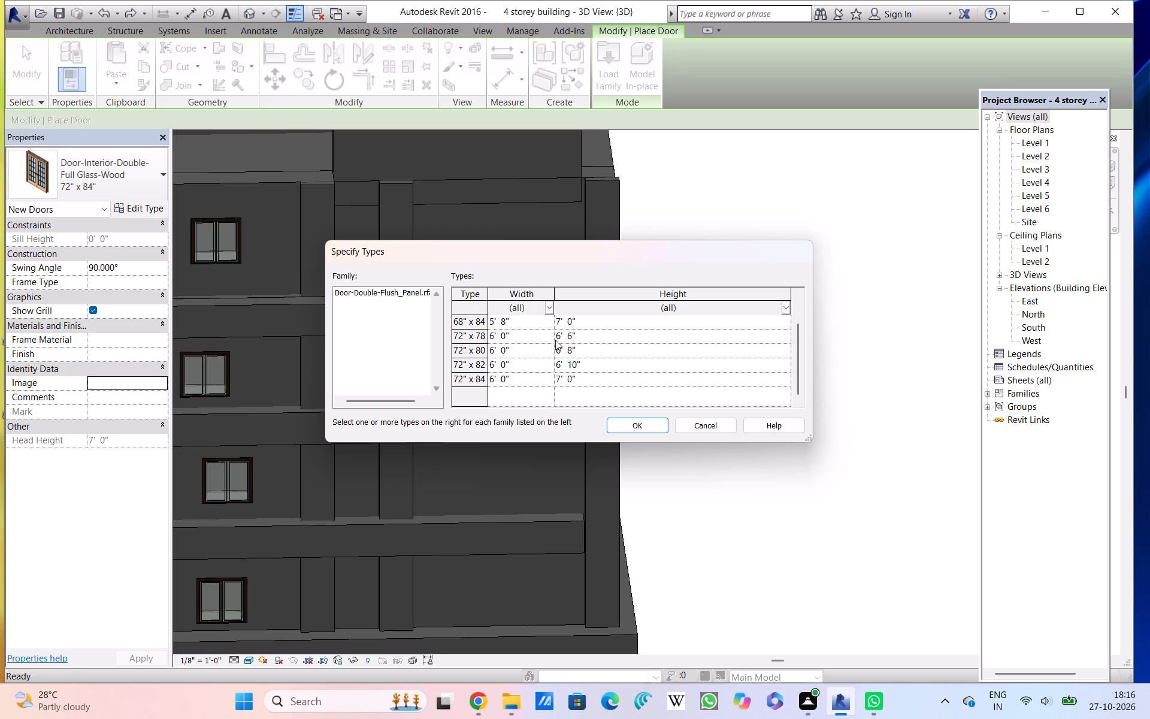
left_click(556, 380)
left_click(648, 430)
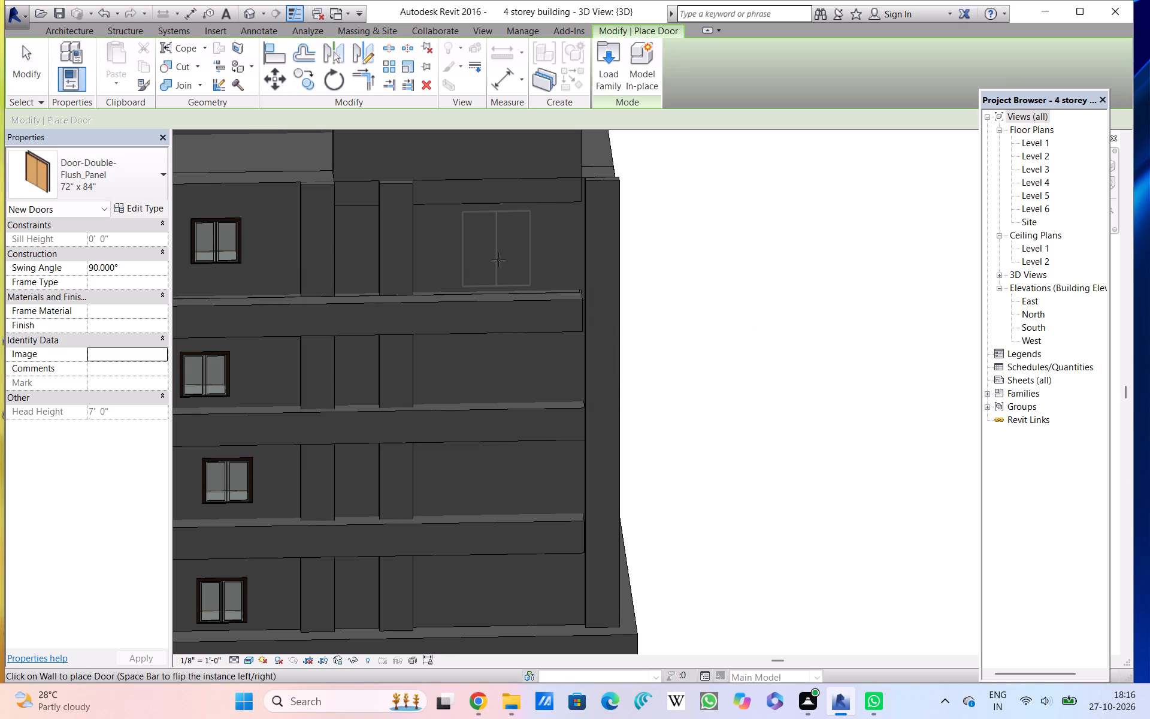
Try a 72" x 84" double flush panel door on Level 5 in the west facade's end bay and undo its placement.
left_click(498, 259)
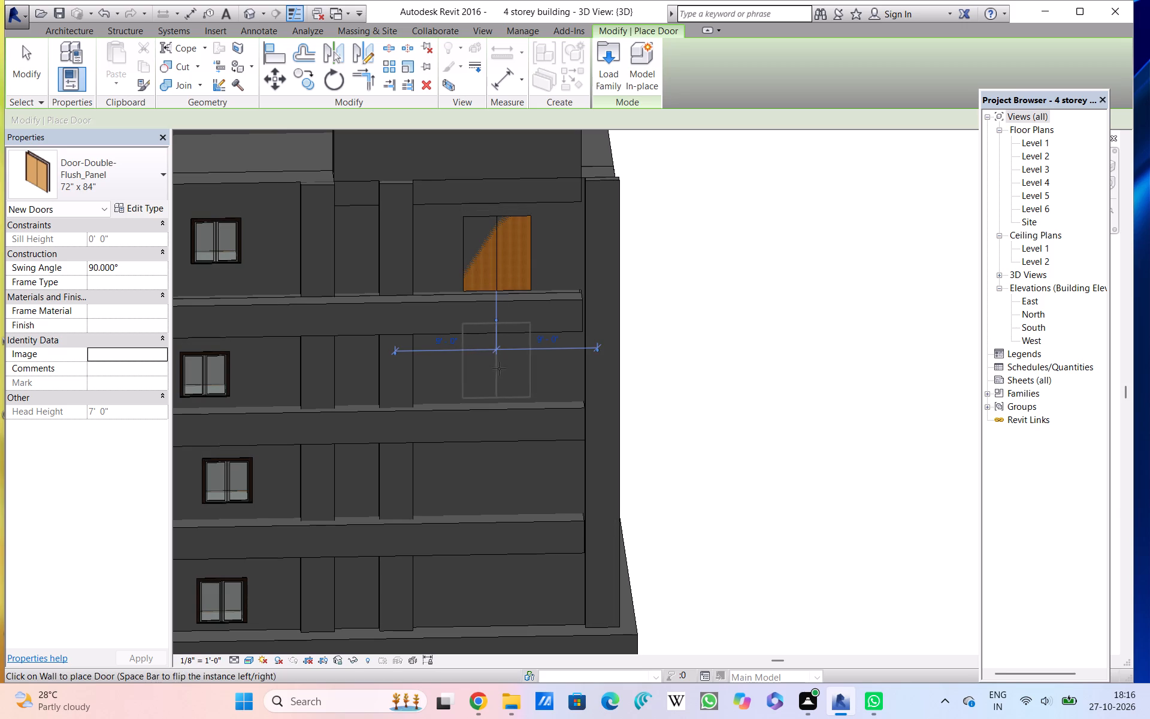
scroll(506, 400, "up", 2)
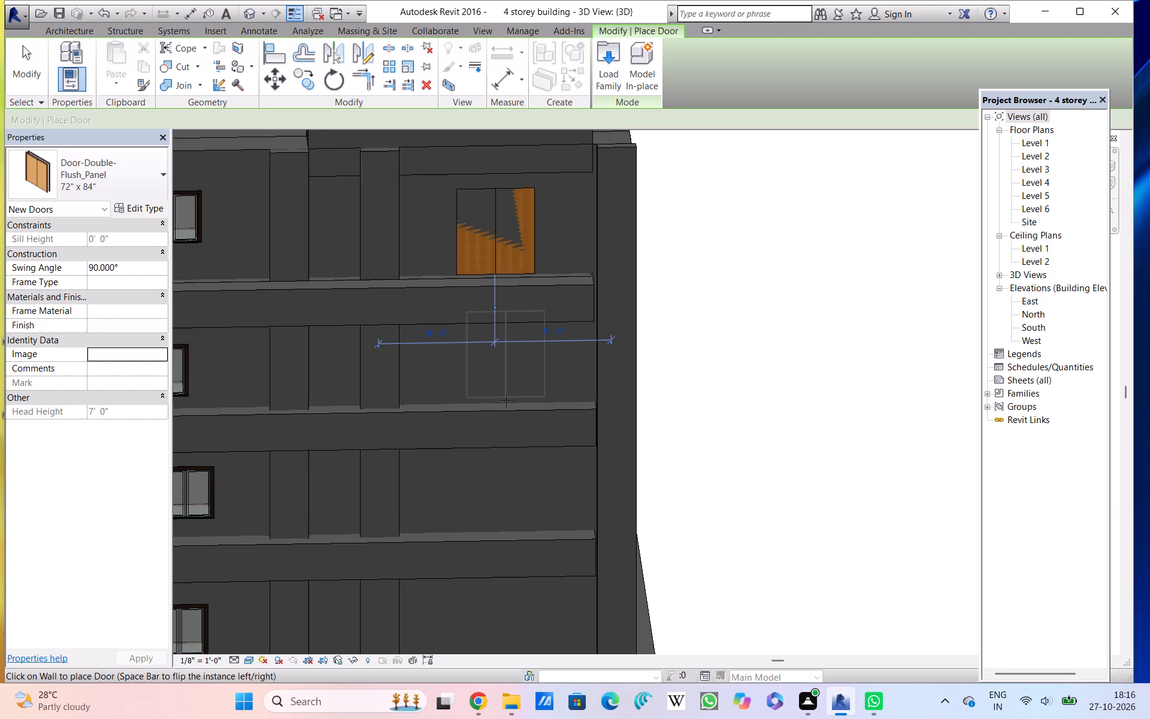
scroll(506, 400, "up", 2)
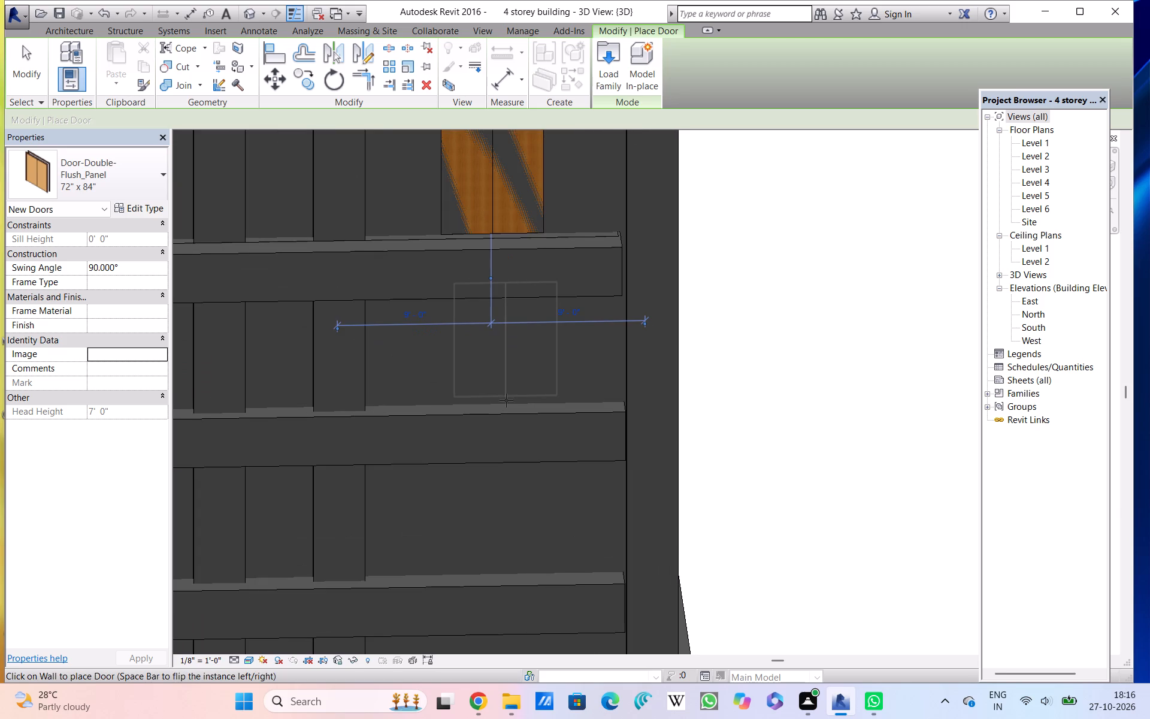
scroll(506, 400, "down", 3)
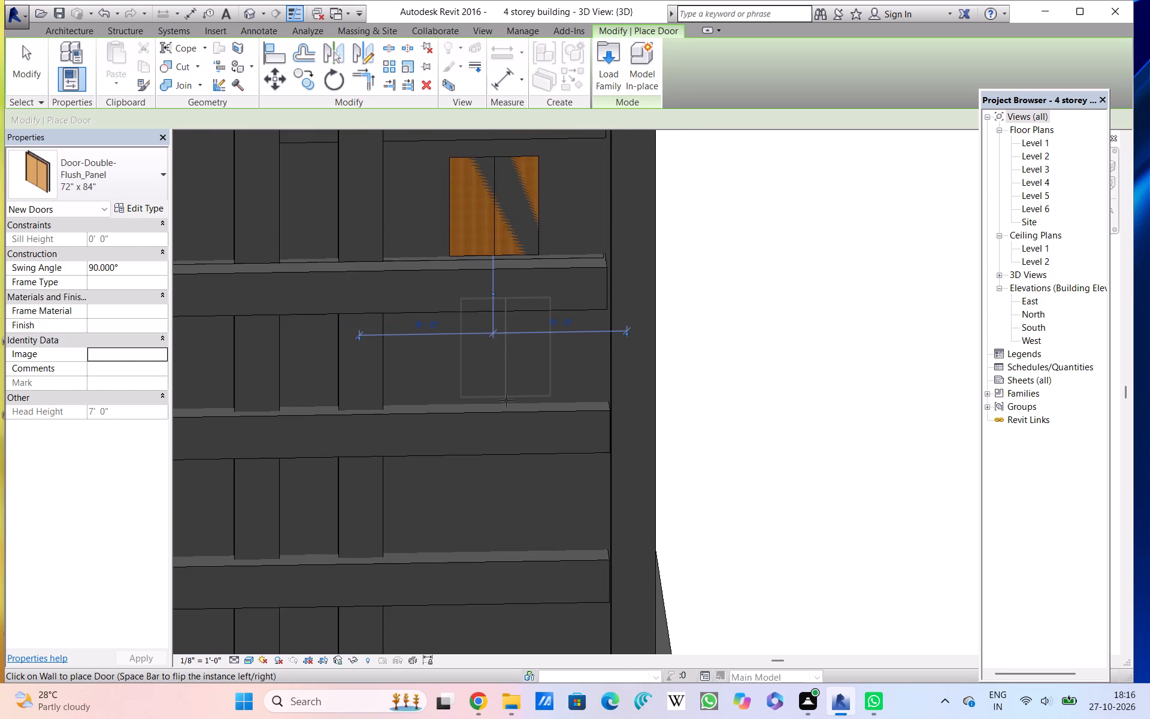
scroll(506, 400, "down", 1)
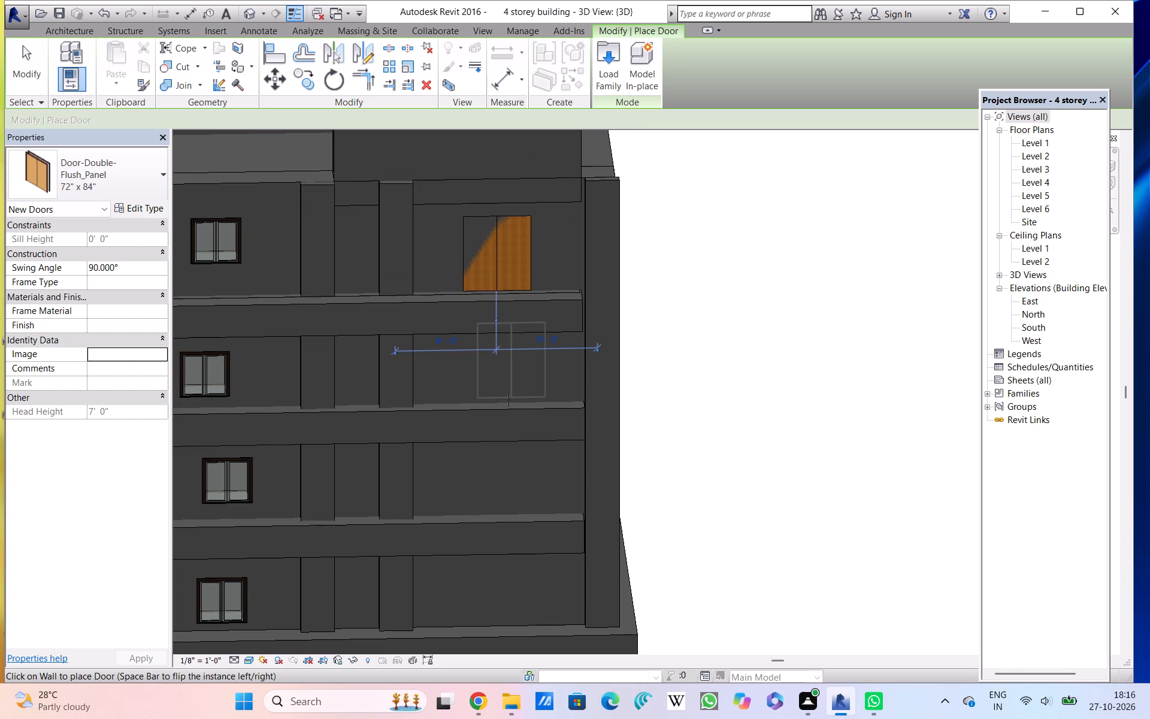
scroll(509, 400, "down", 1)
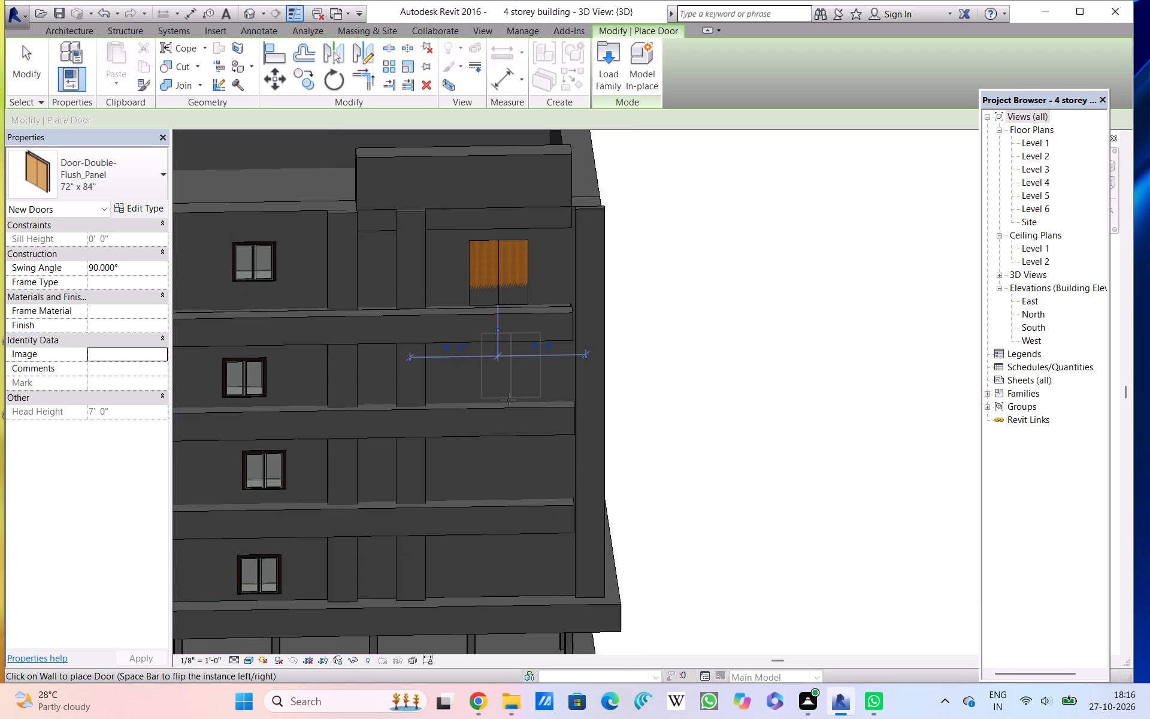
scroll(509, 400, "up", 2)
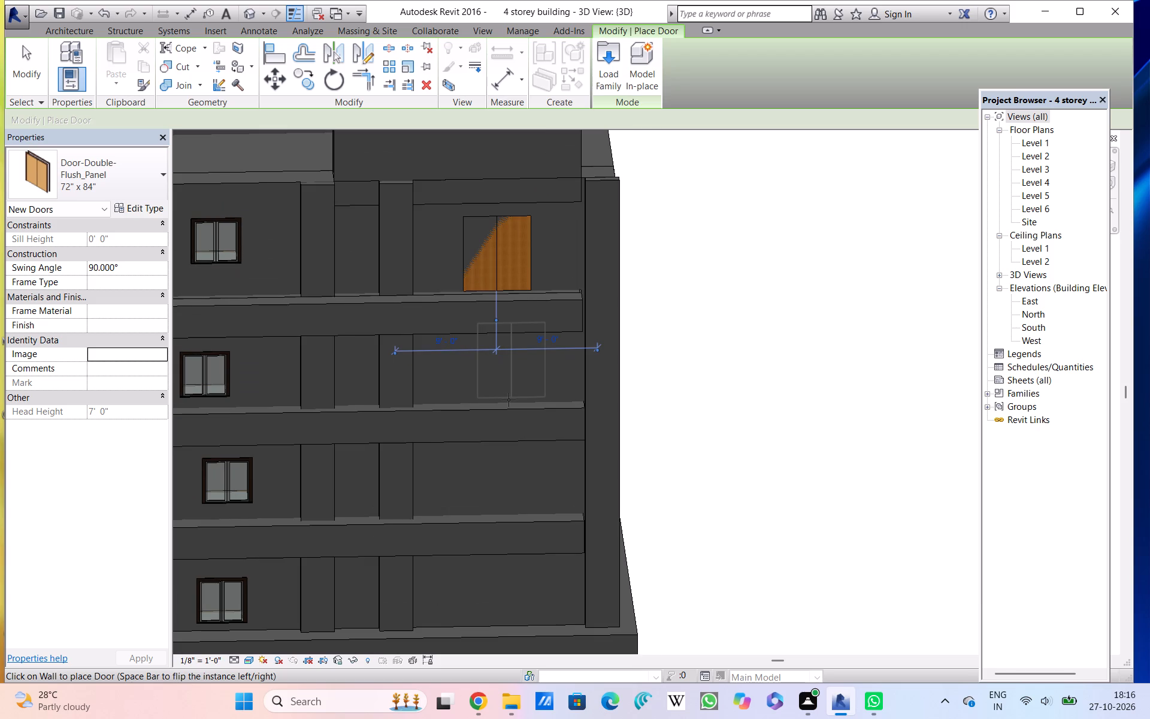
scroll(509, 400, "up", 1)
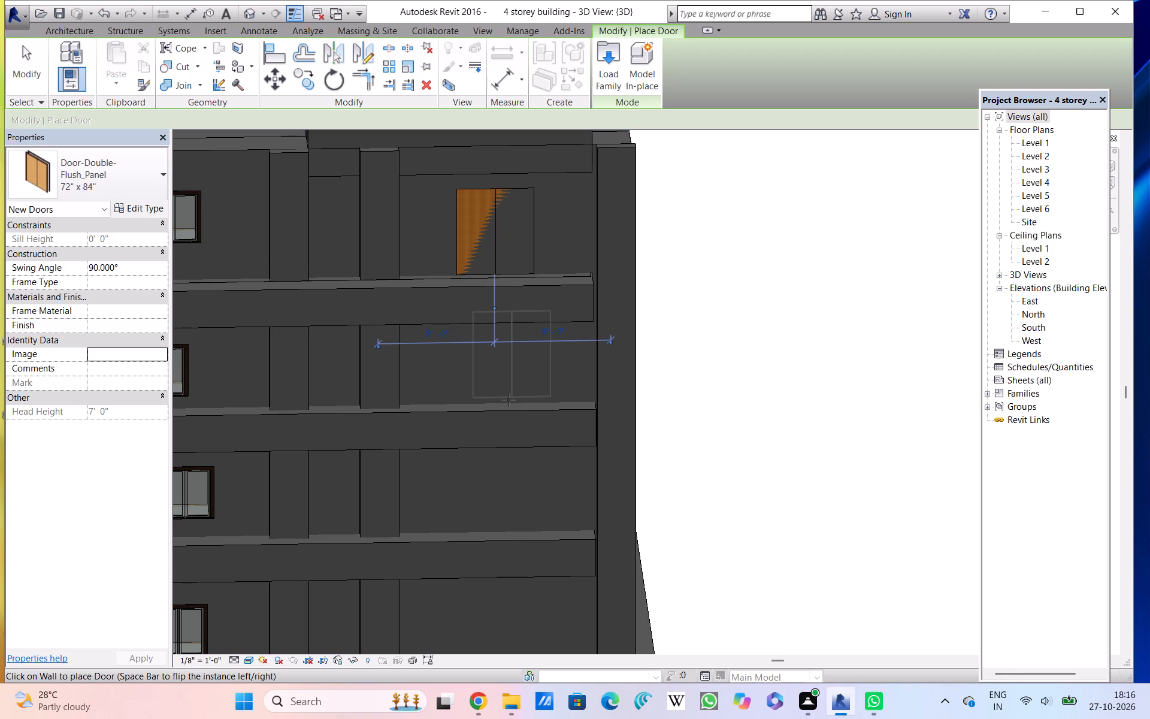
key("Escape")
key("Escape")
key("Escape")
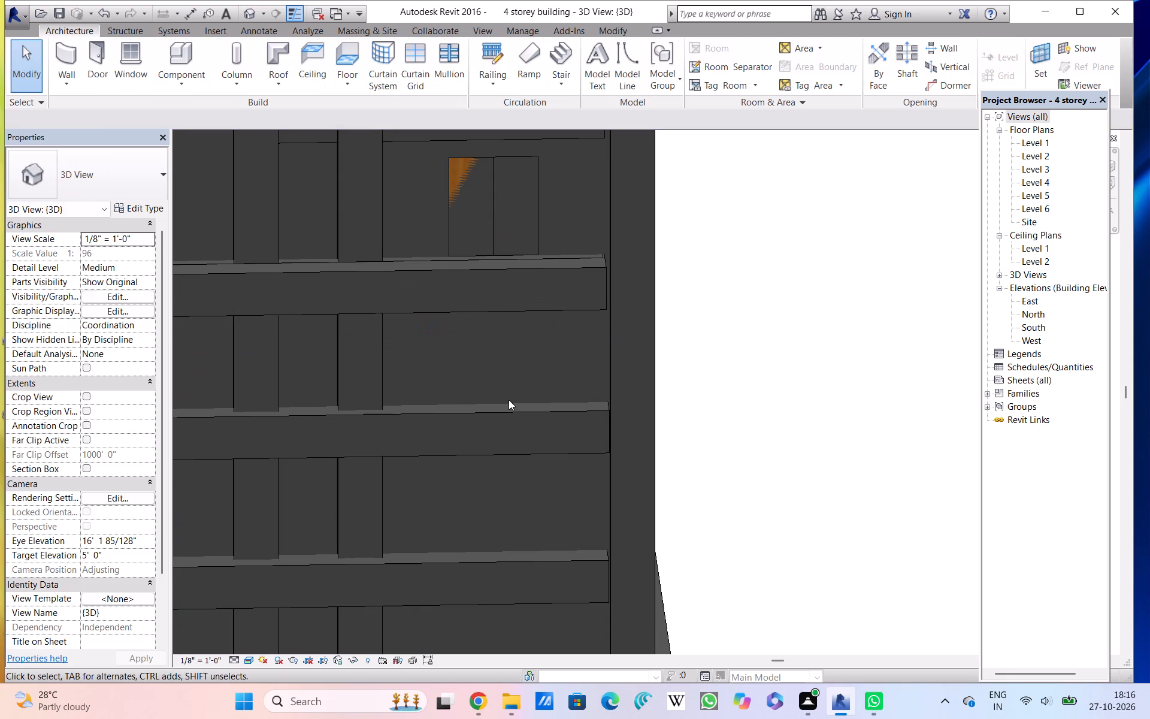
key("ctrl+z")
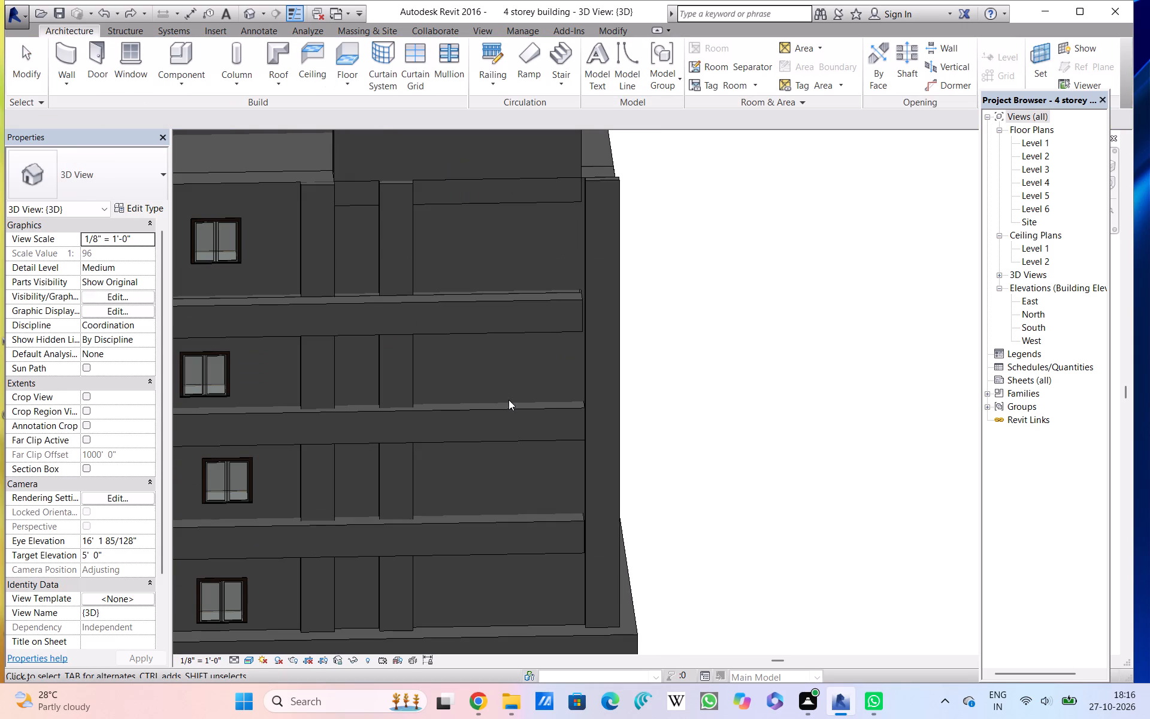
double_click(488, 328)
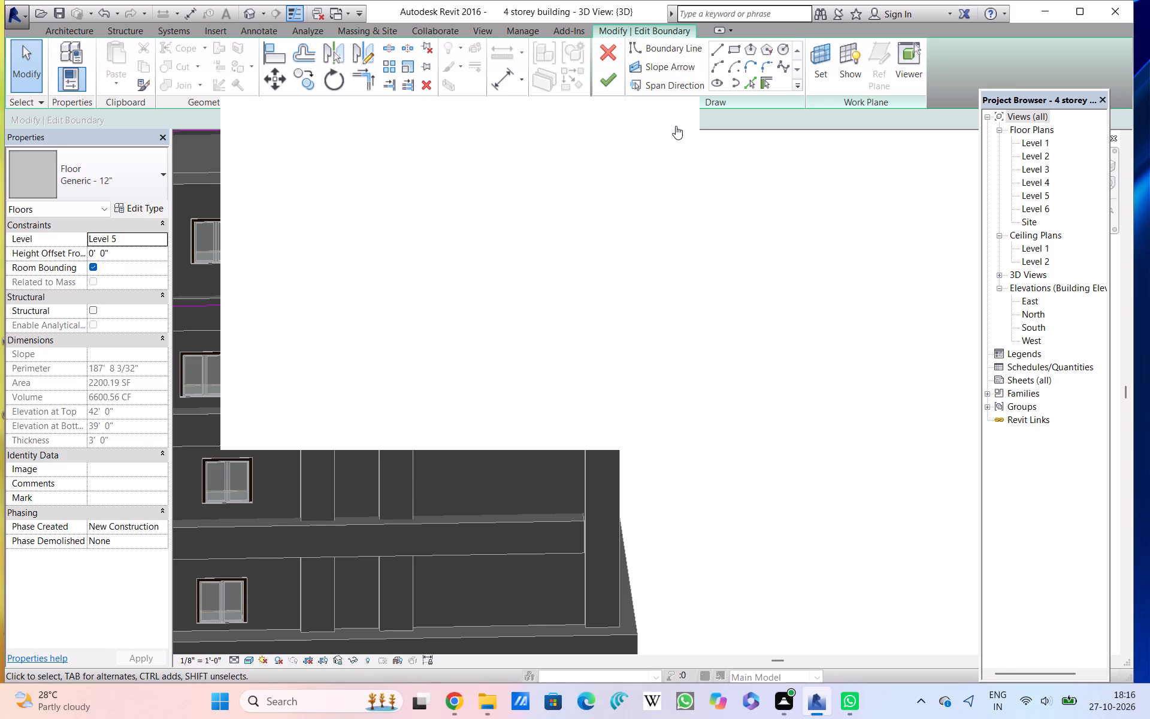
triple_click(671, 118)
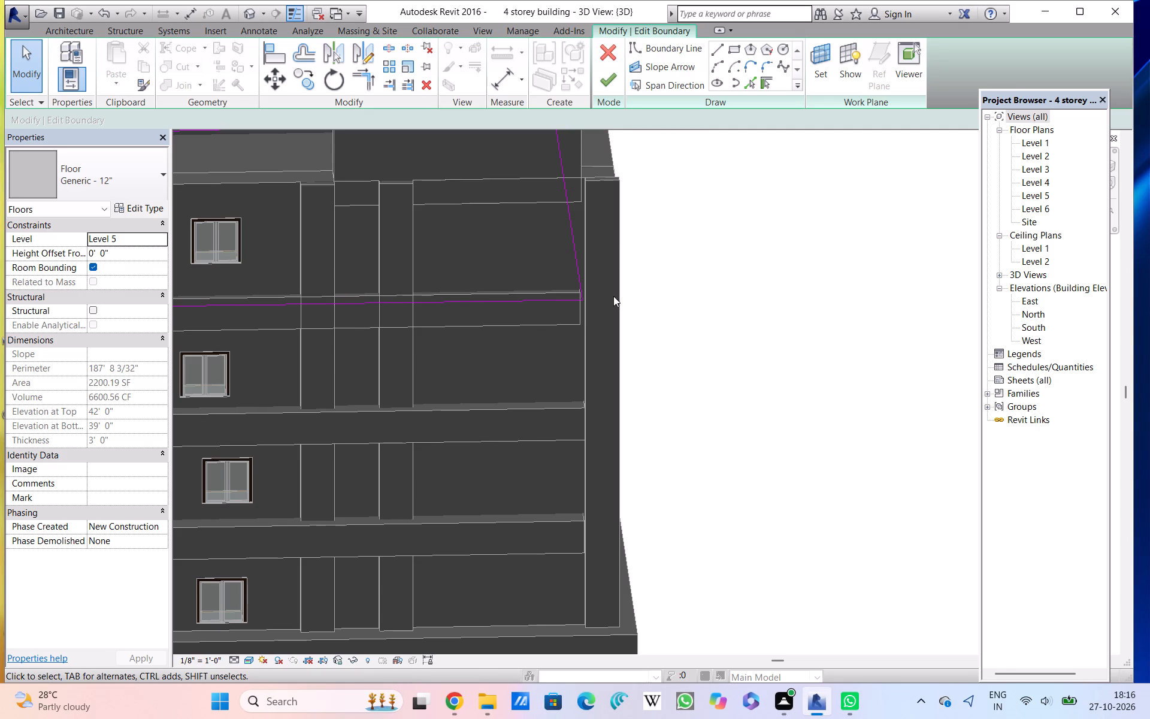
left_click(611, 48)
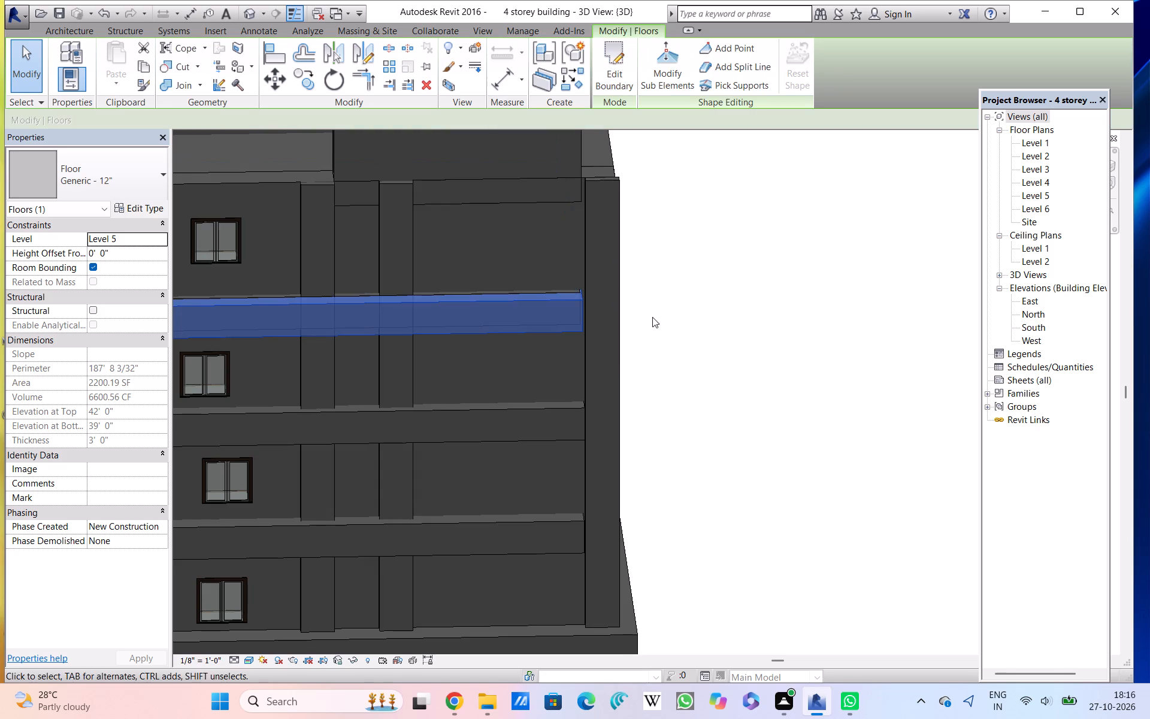
Set the Generic - 12" floor type's structure layer thickness to 8" through the Level 2 floor, and finish its boundary edit.
left_click(565, 408, "ctrl")
left_click(563, 523, "ctrl")
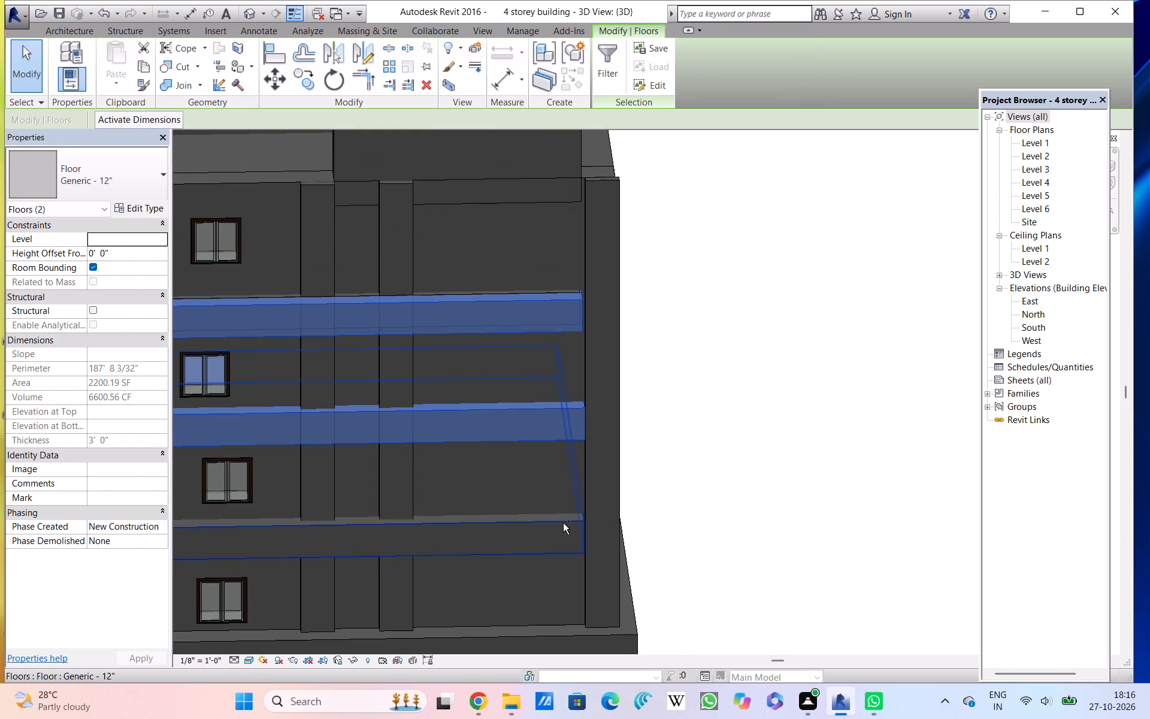
scroll(567, 521, "down", 4, "ctrl")
scroll(570, 518, "down", 3)
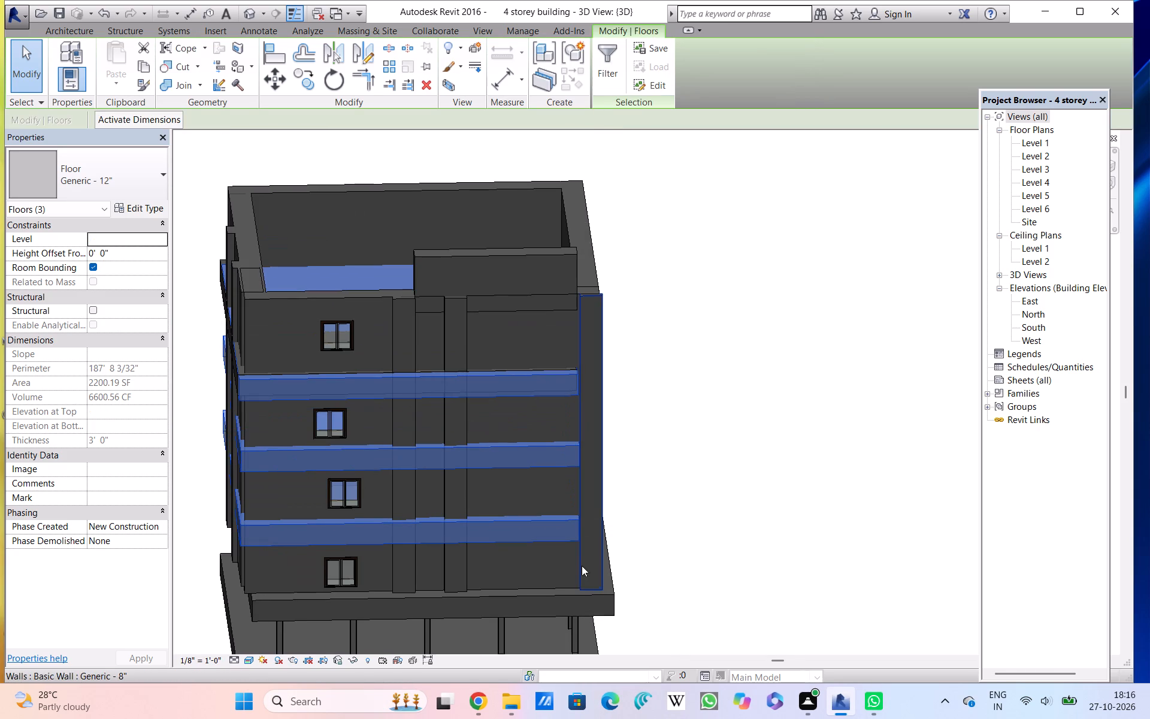
double_click(581, 594, "ctrl")
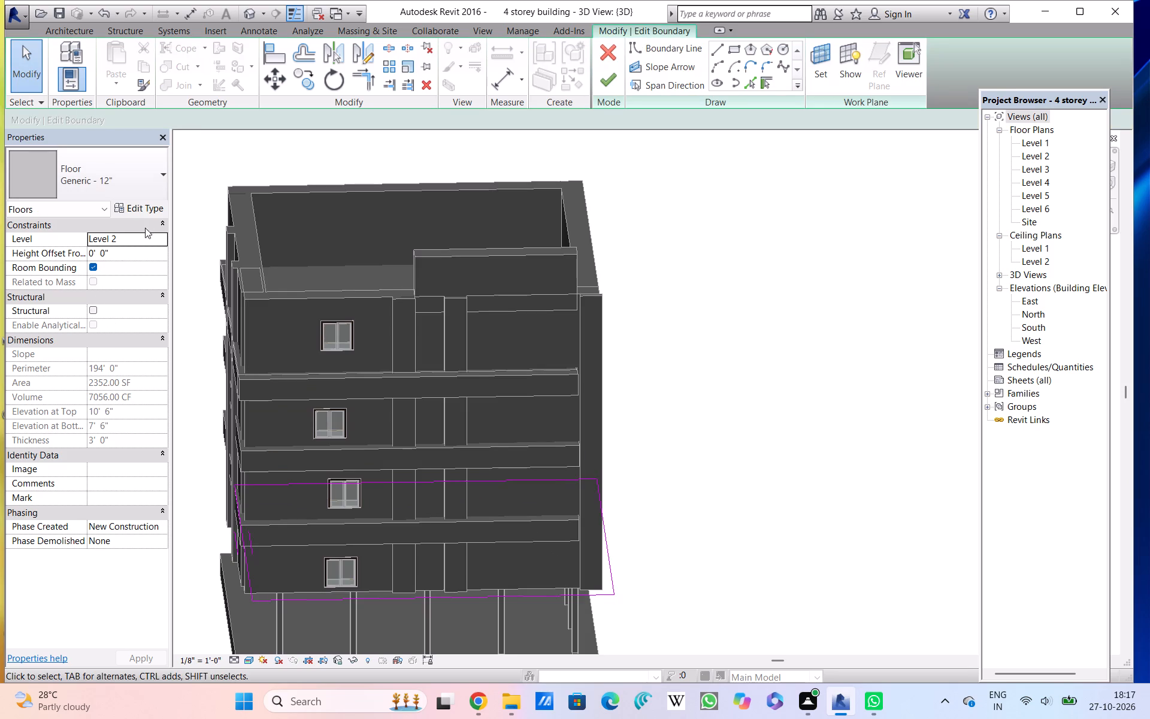
left_click(144, 203)
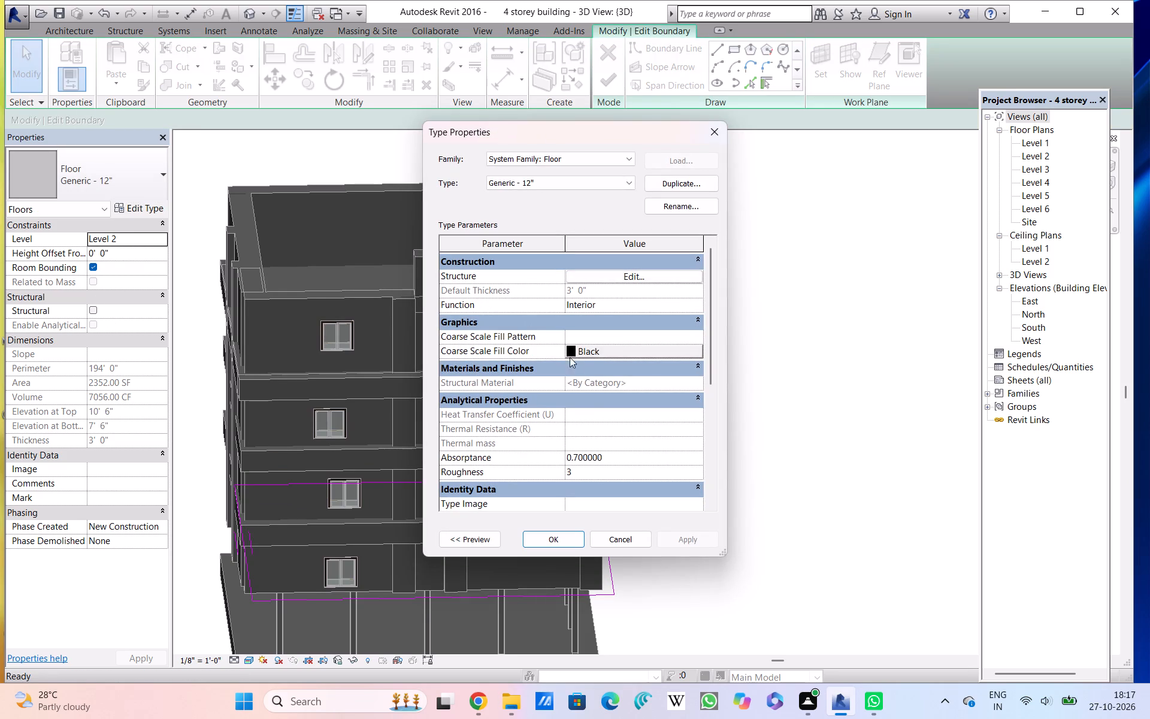
left_click(588, 288)
left_click(627, 271)
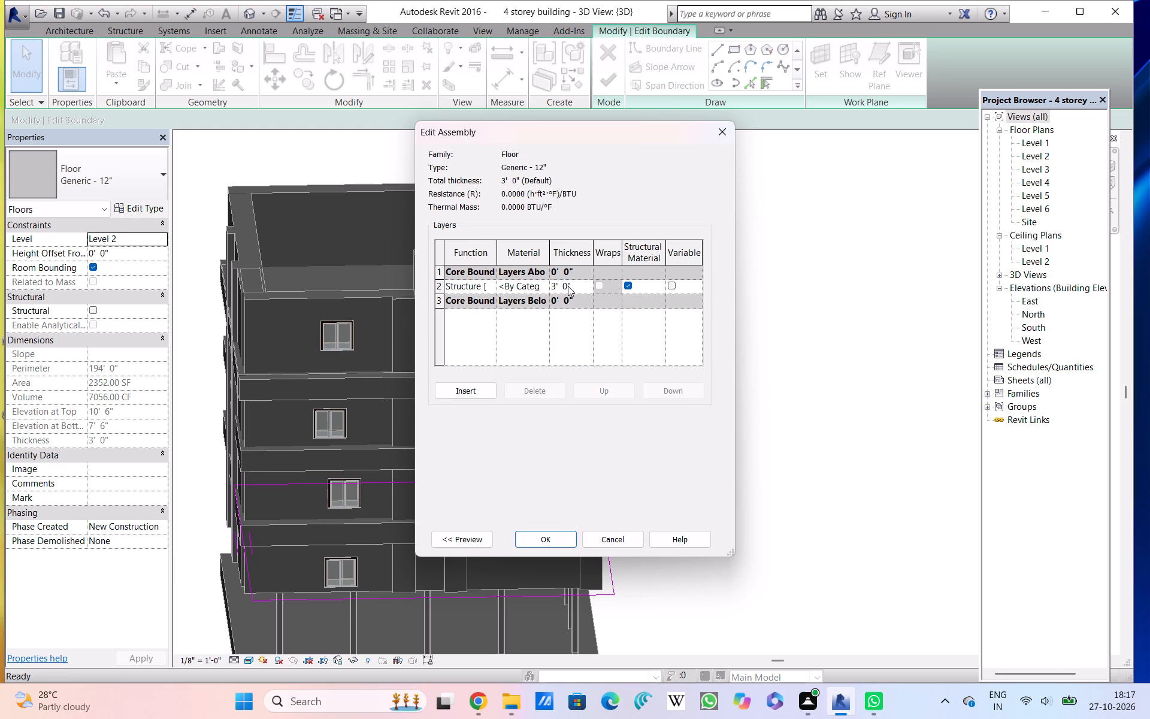
left_click(573, 285)
left_click_drag(573, 285, 535, 282)
key("BackSpace")
key("8")
key("shift+quotedbl")
key("Return")
left_click(540, 531)
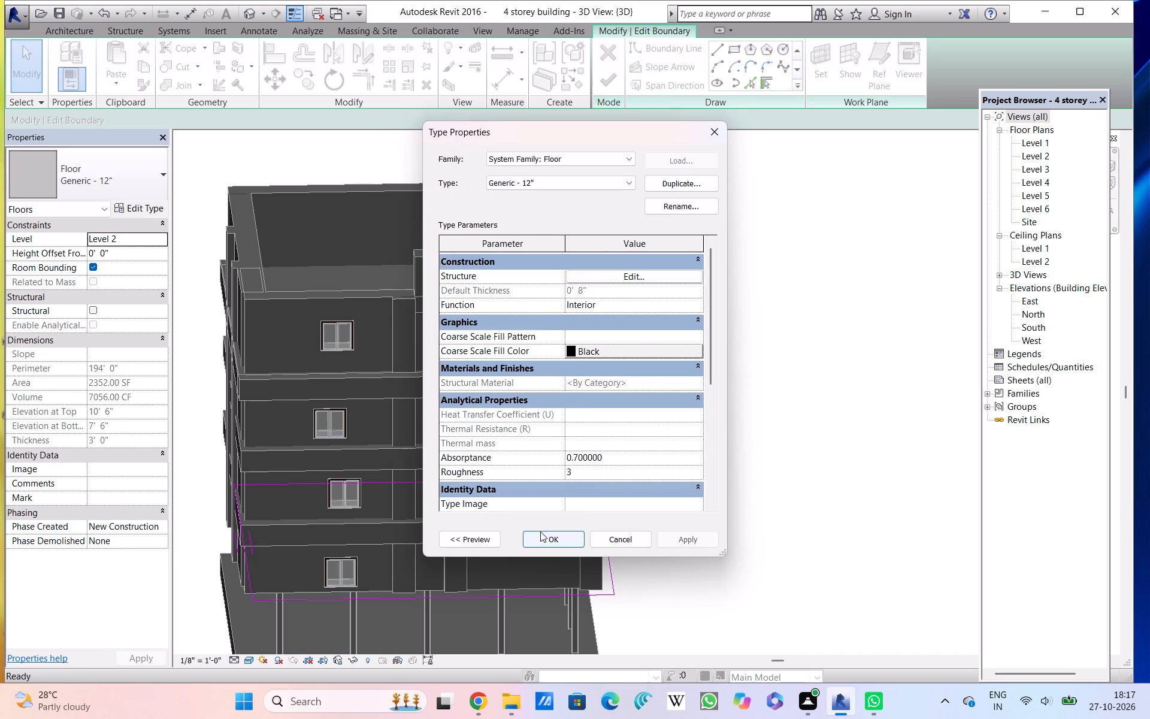
left_click(707, 536)
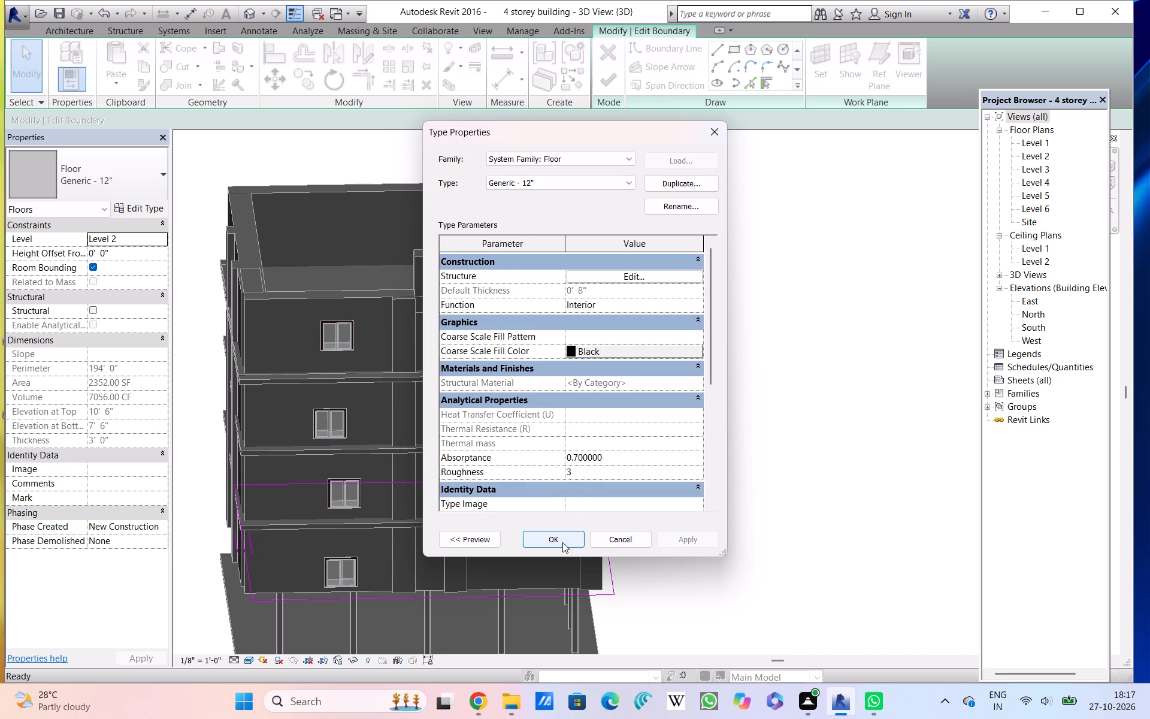
left_click(560, 542)
left_click(703, 508)
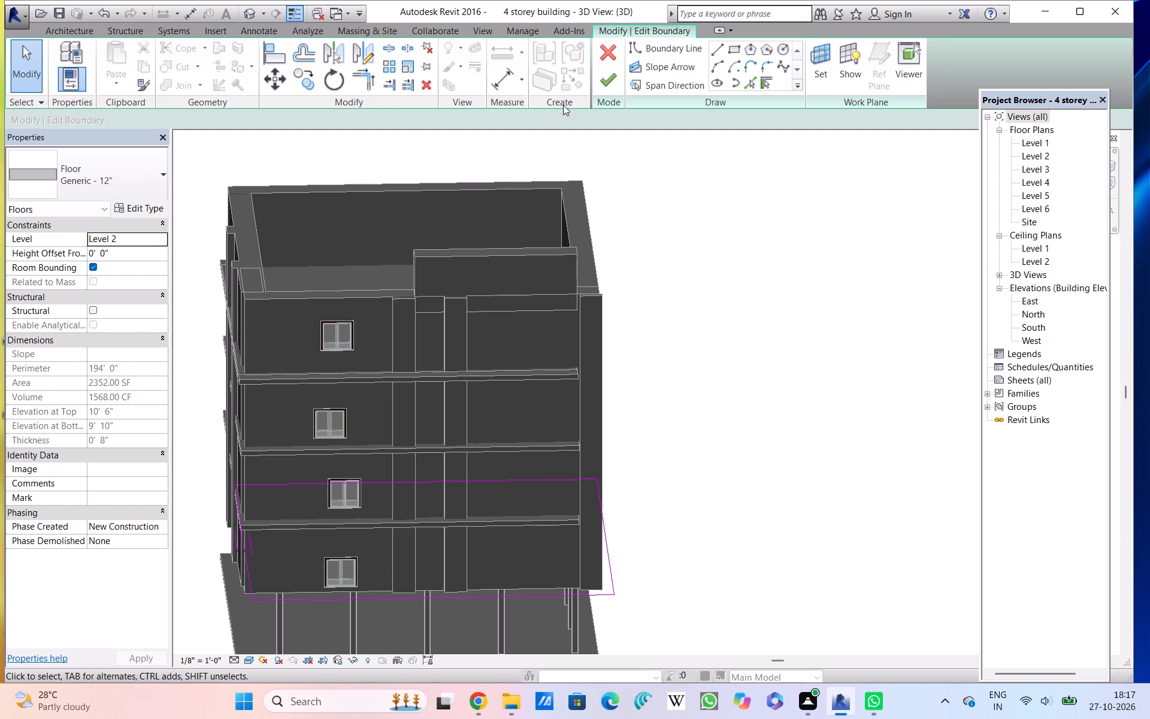
double_click(602, 85)
double_click(612, 82)
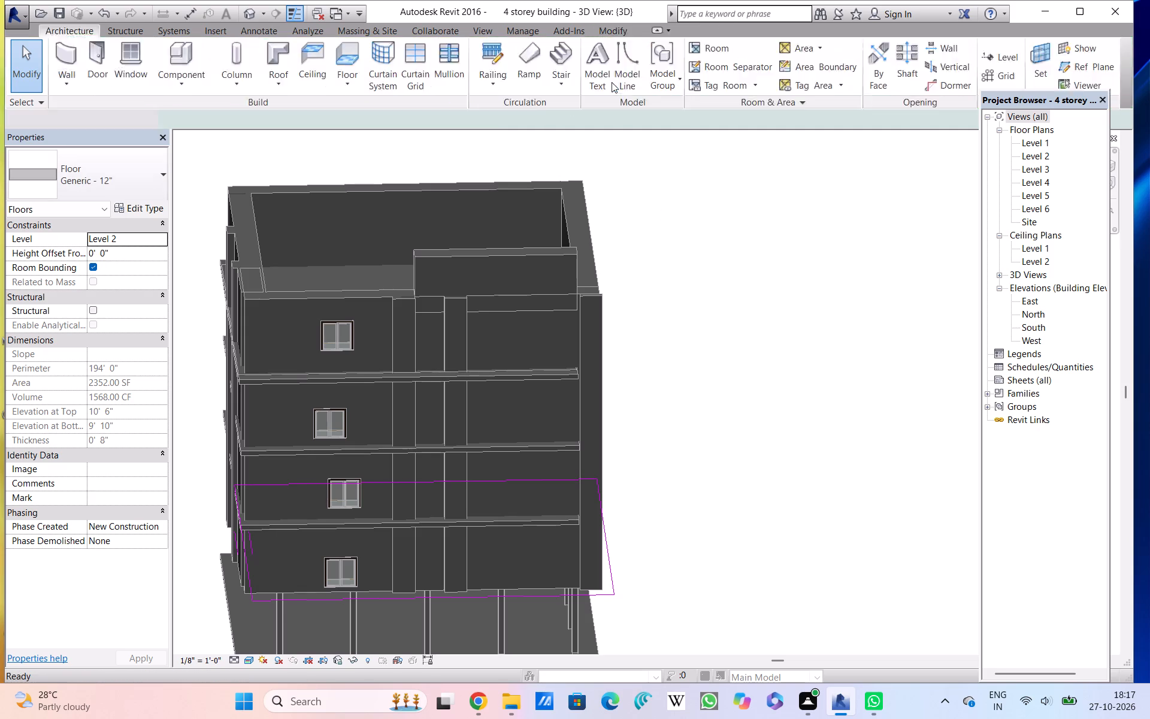
double_click(608, 64)
left_click(608, 80)
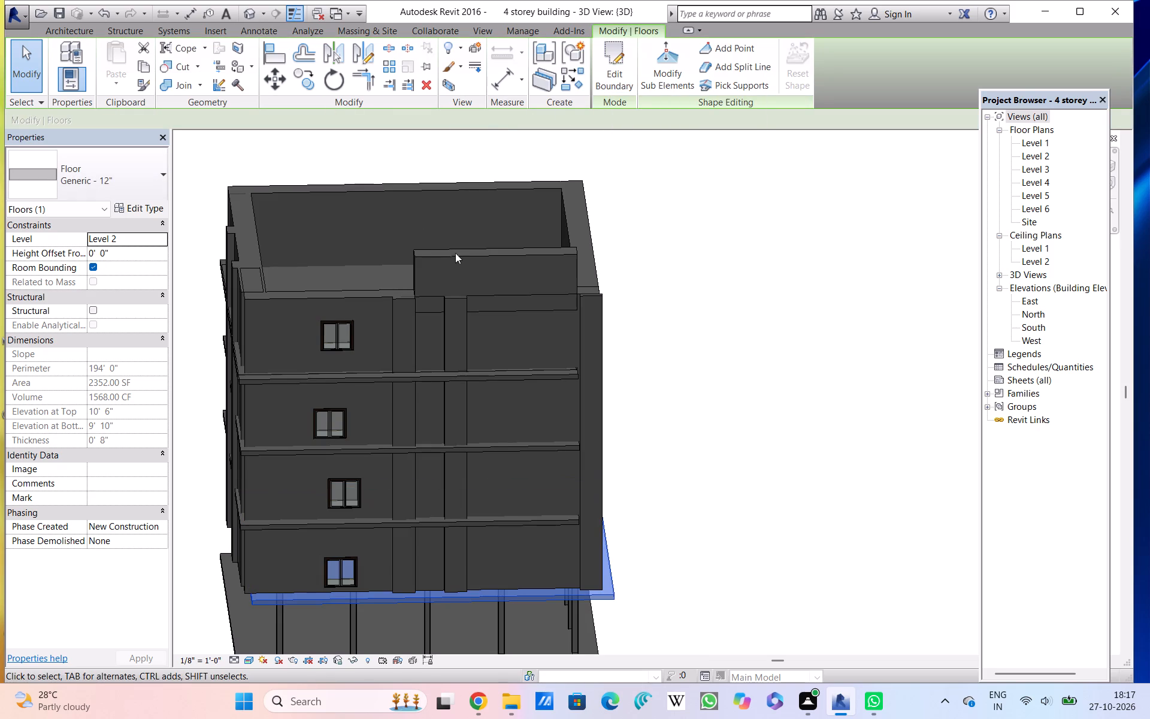
Place 72" x 84" double flush panel doors on Levels 5, 4, 3 and 2 in the west facade's end bay.
scroll(526, 340, "up", 3)
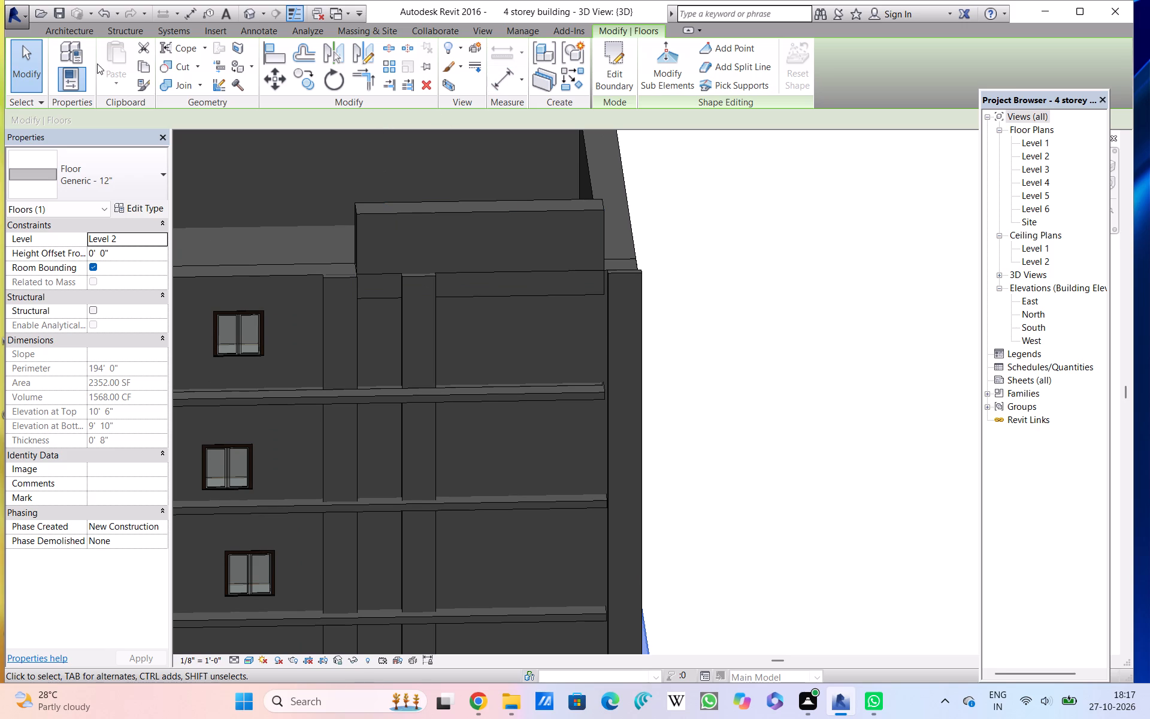
double_click(82, 32)
double_click(84, 46)
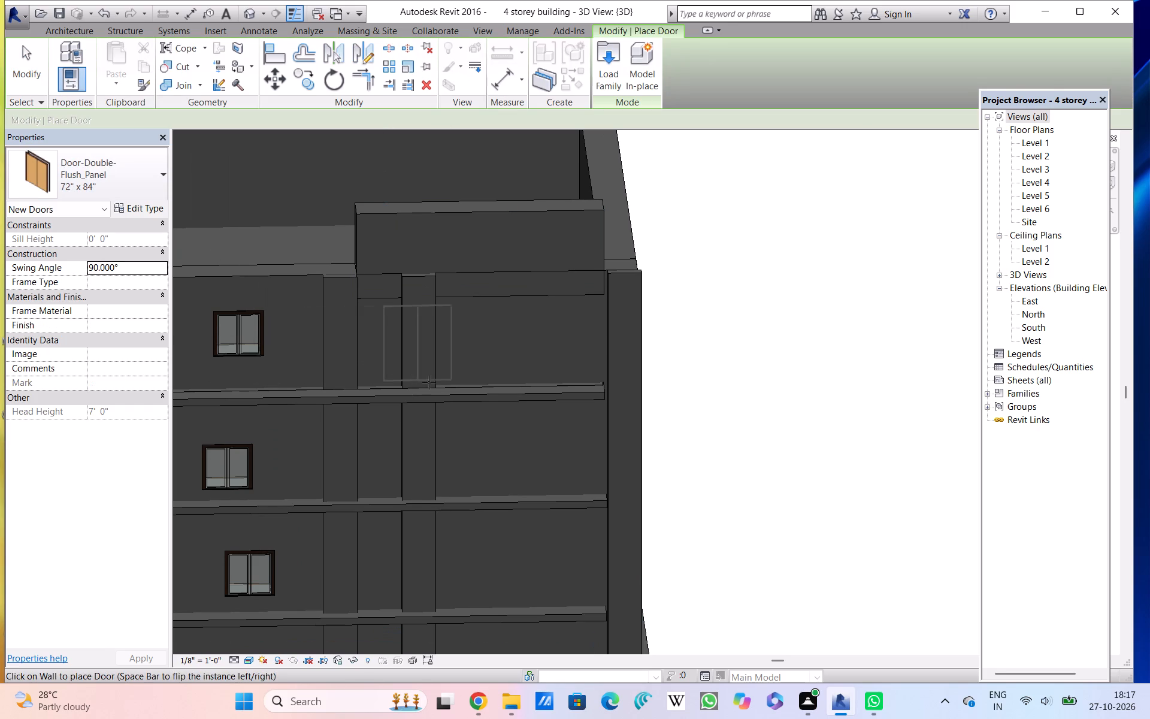
left_click(512, 390)
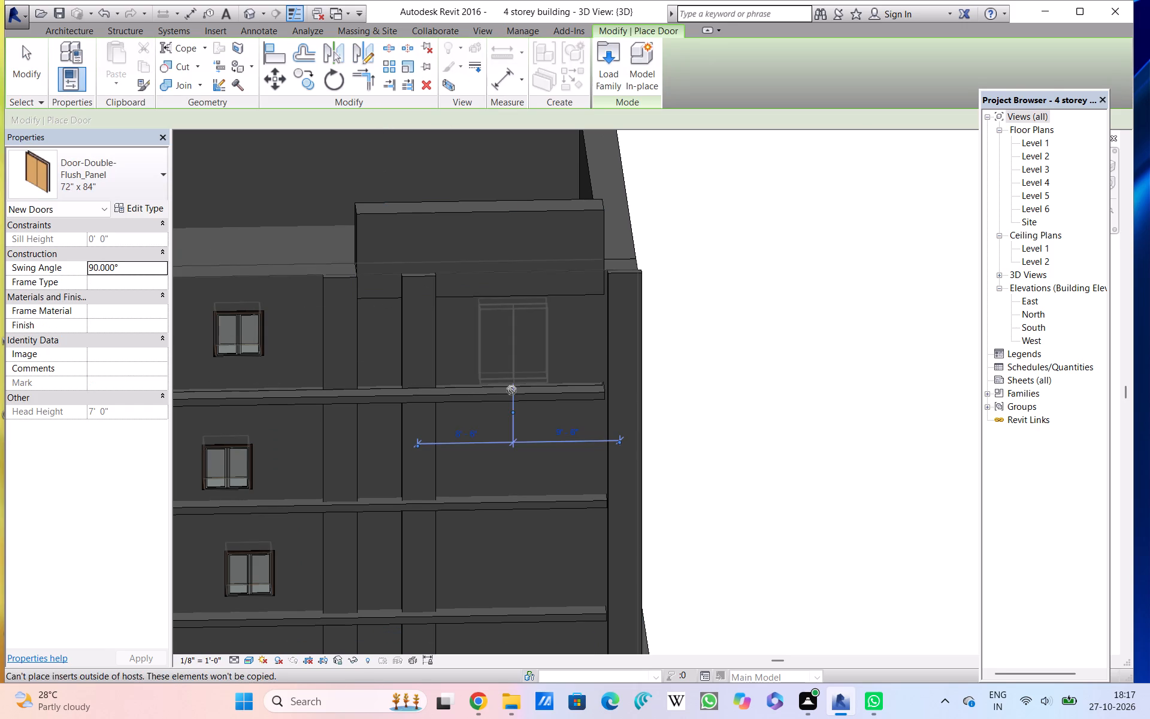
double_click(515, 454)
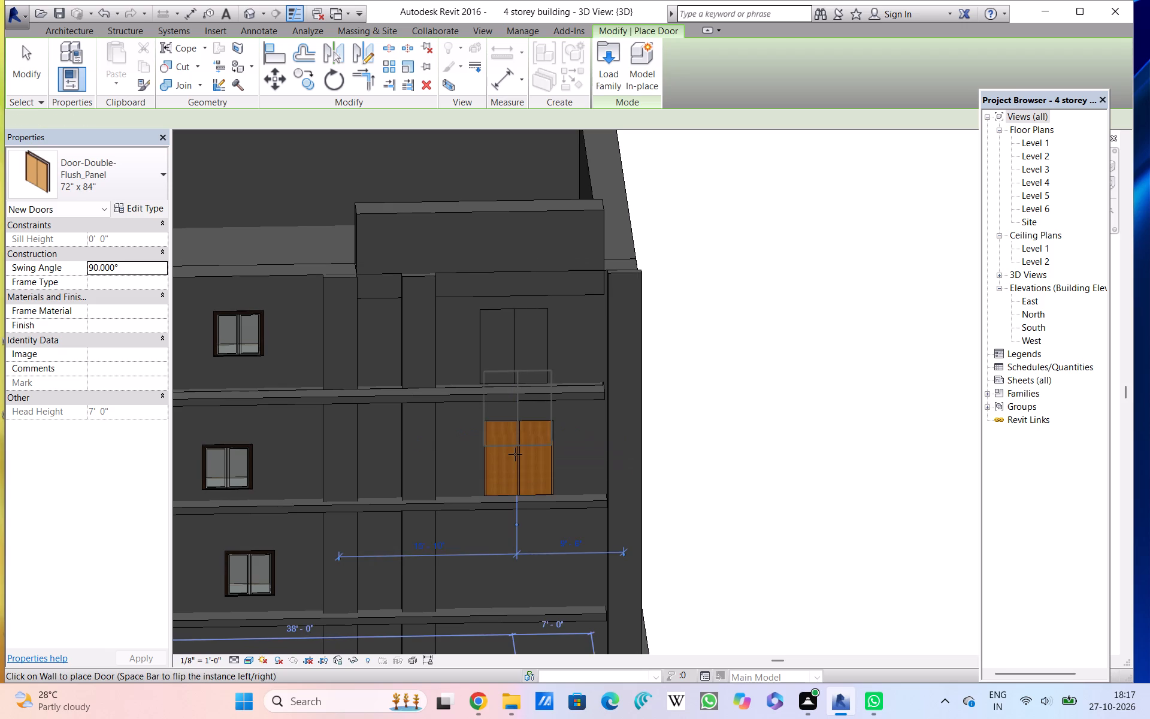
scroll(515, 454, "down", 2)
middle_click_drag(515, 454, 517, 329)
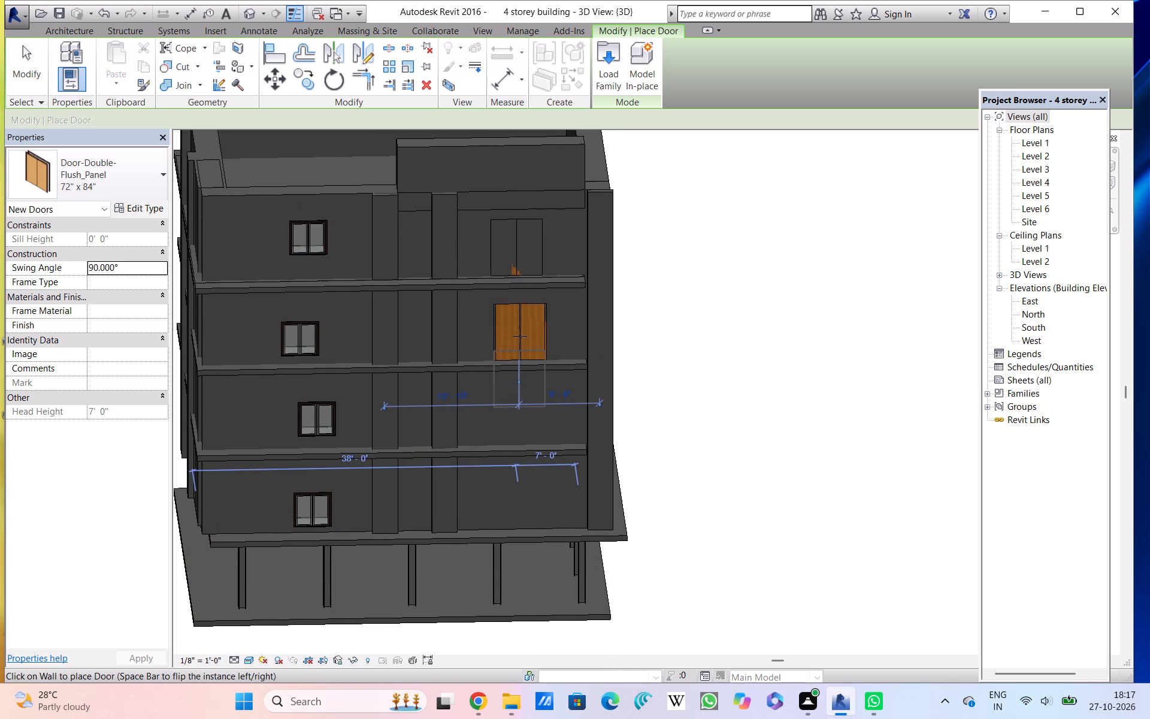
left_click(510, 380)
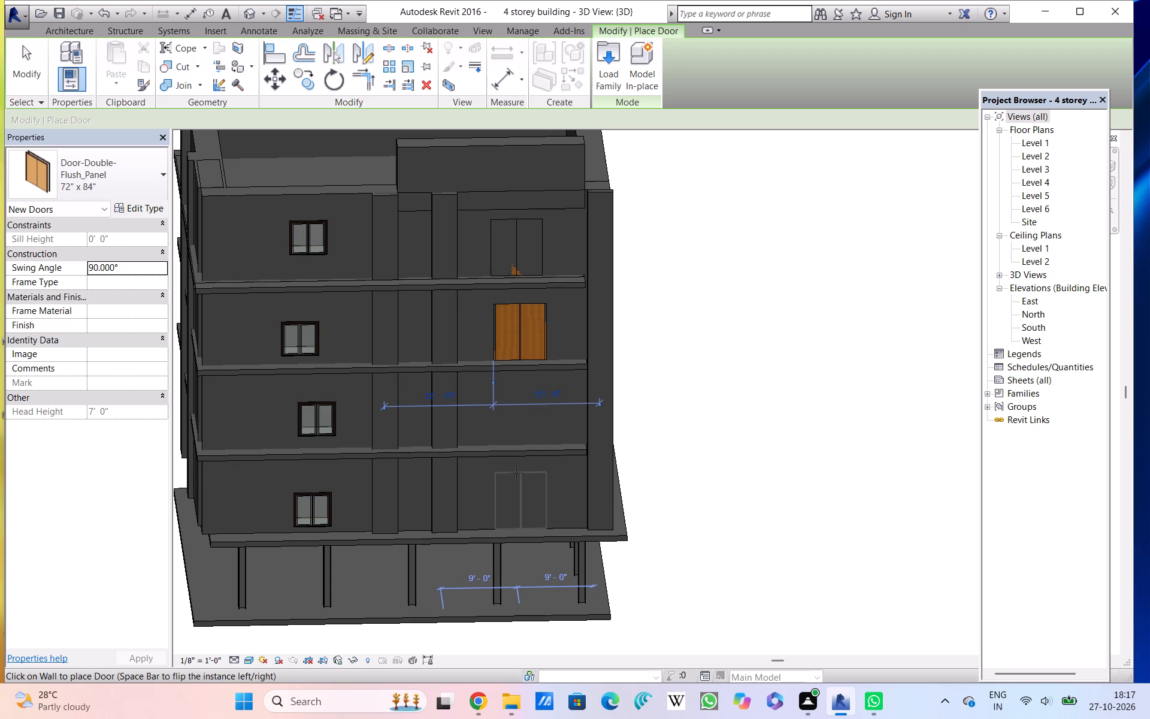
double_click(516, 473)
left_click(520, 428)
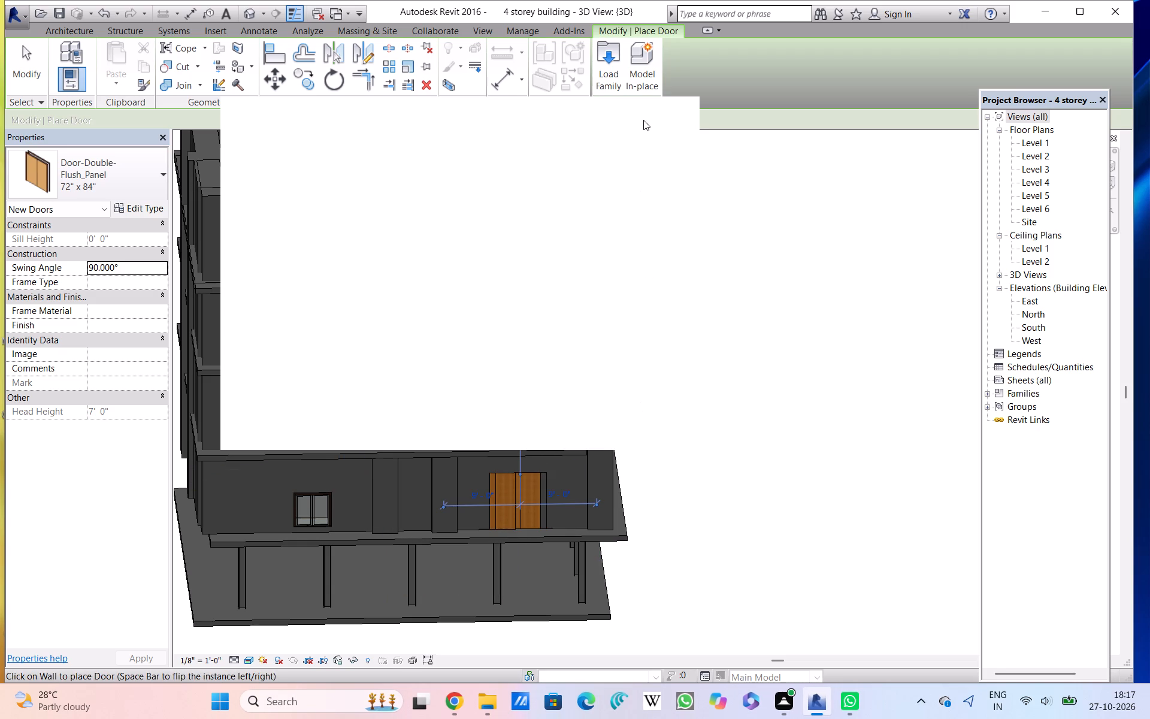
triple_click(677, 118)
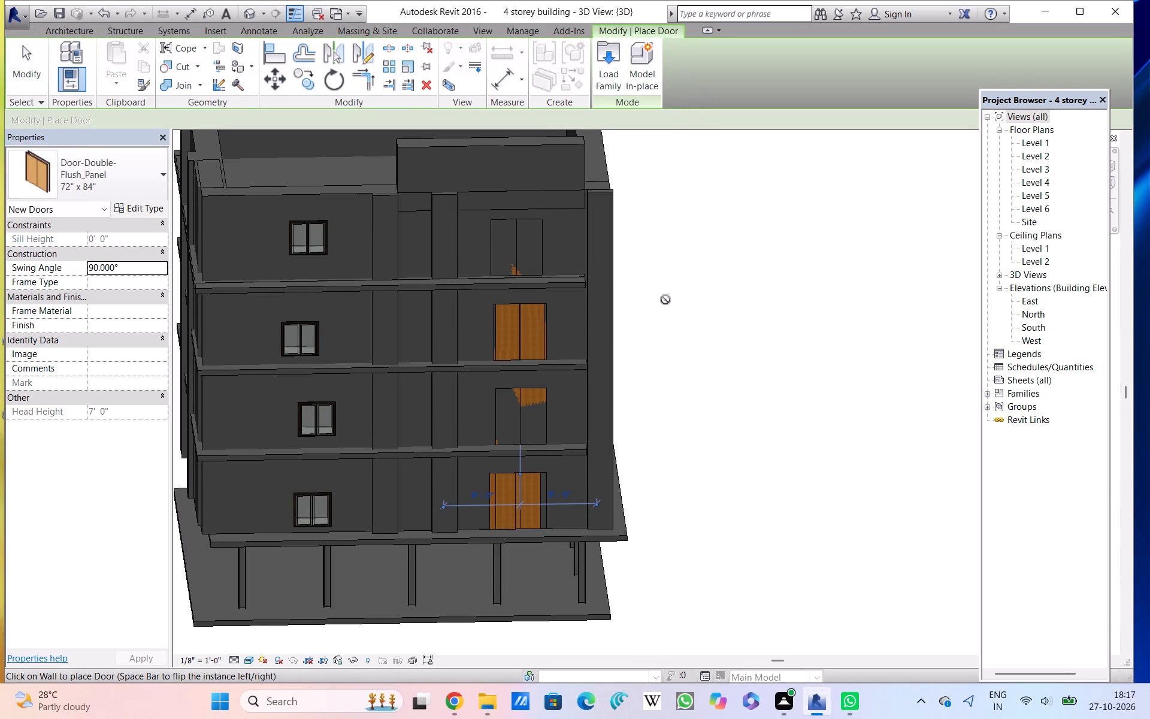
Examine the double flush panel doors across Levels 2 to 5 of the west facade's end bay and end door placement.
scroll(665, 300, "up", 4)
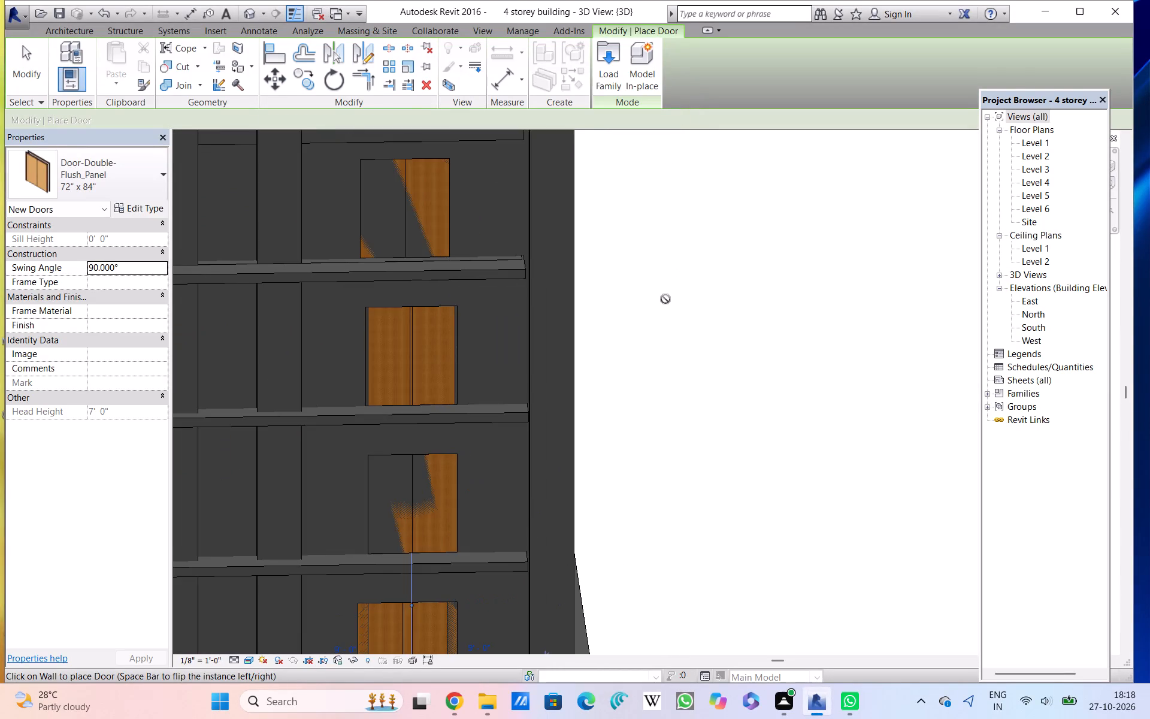
scroll(665, 299, "down", 5)
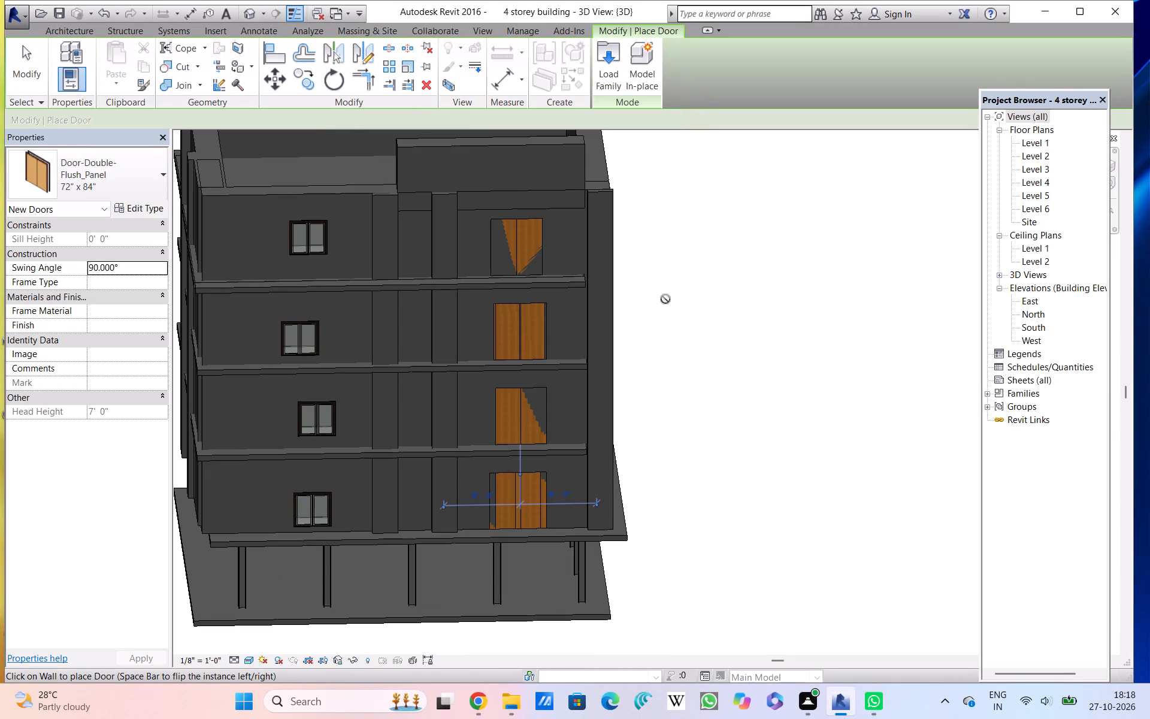
middle_click_drag(667, 299, 704, 309, "shift")
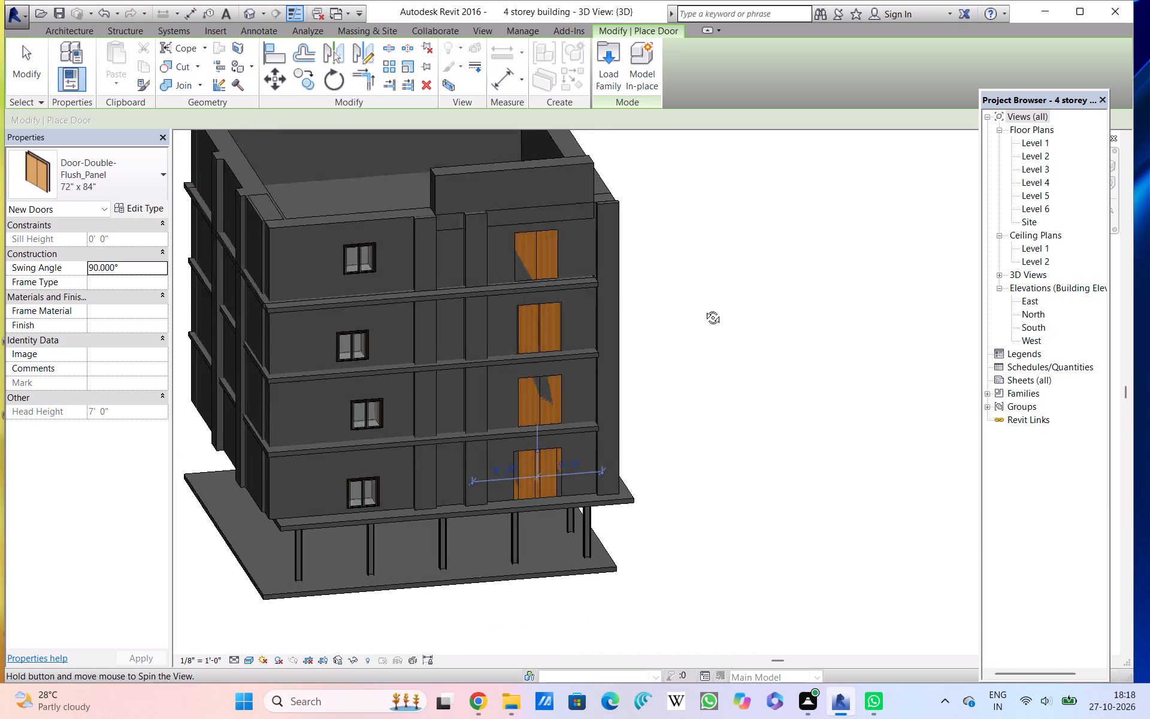
middle_click_drag(704, 309, 759, 272, "shift")
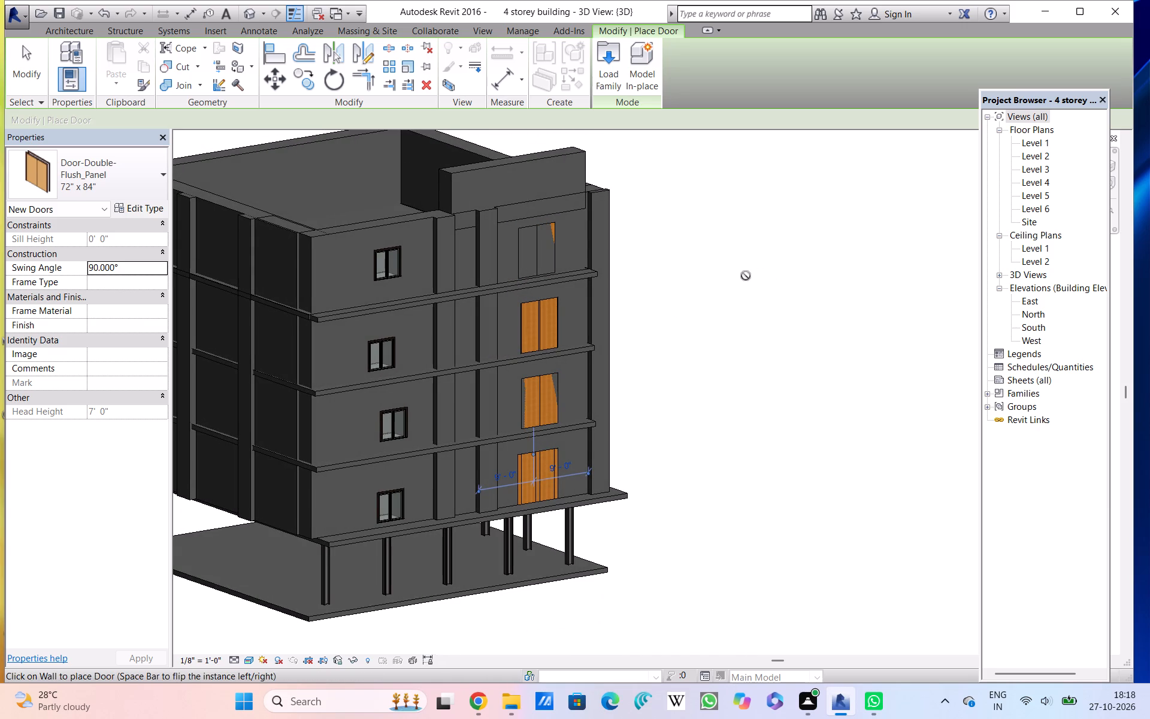
key("Escape")
key("Escape")
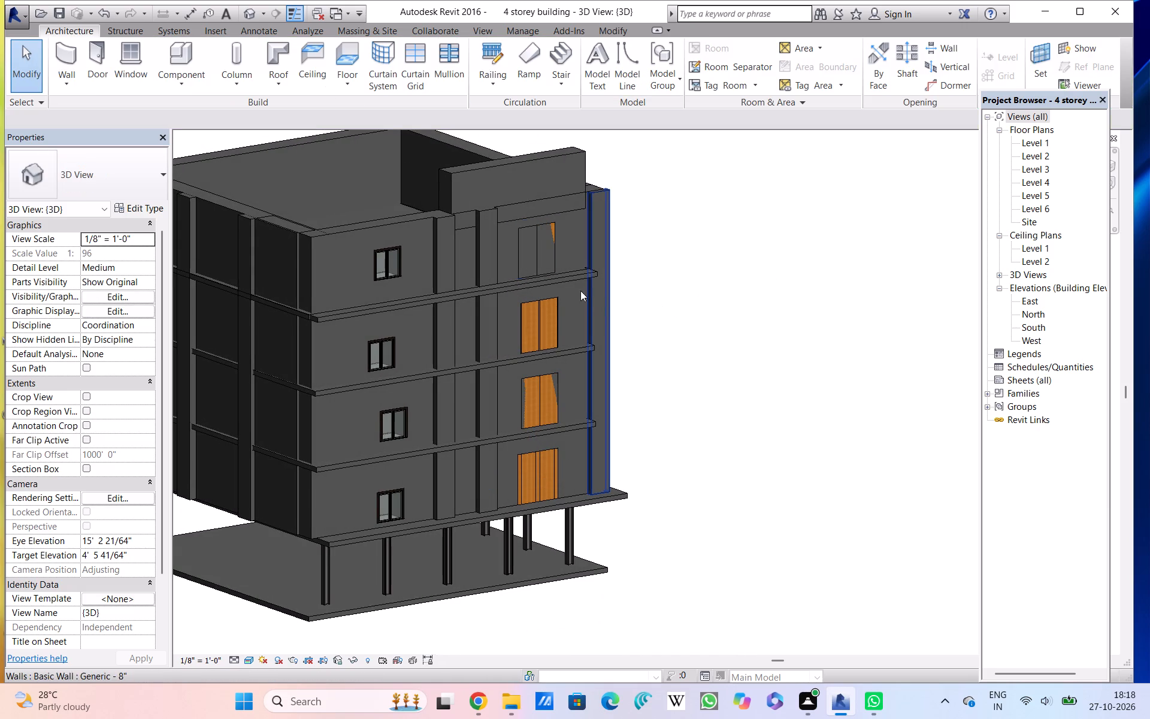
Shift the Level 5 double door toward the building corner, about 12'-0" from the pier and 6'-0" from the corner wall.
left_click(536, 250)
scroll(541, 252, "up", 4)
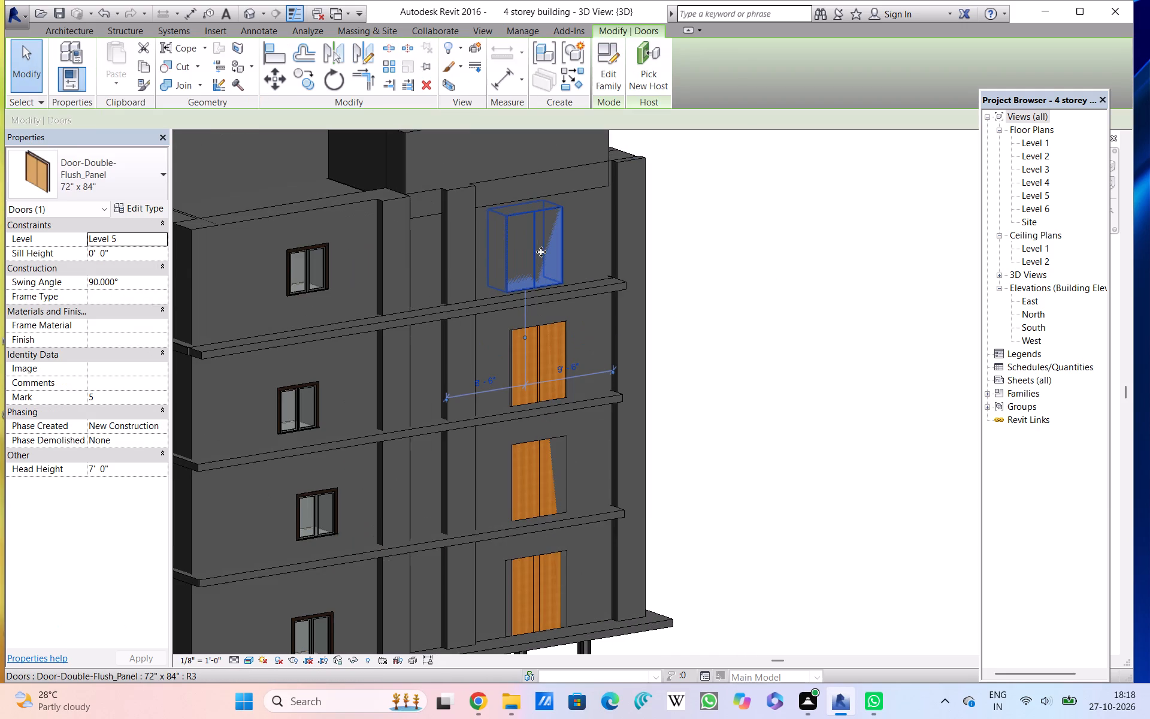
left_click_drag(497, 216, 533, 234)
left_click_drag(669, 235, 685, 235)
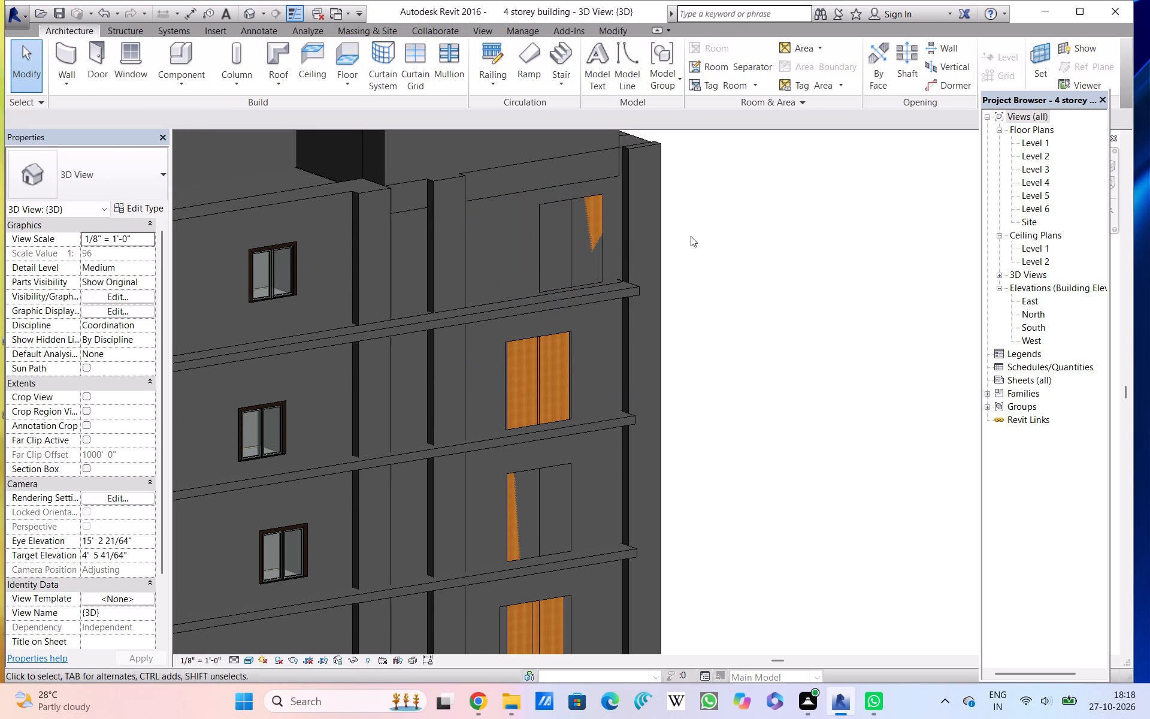
Shift the Level 5 double door back from the building corner toward the pier, closer in line with the doors below.
left_click(593, 232)
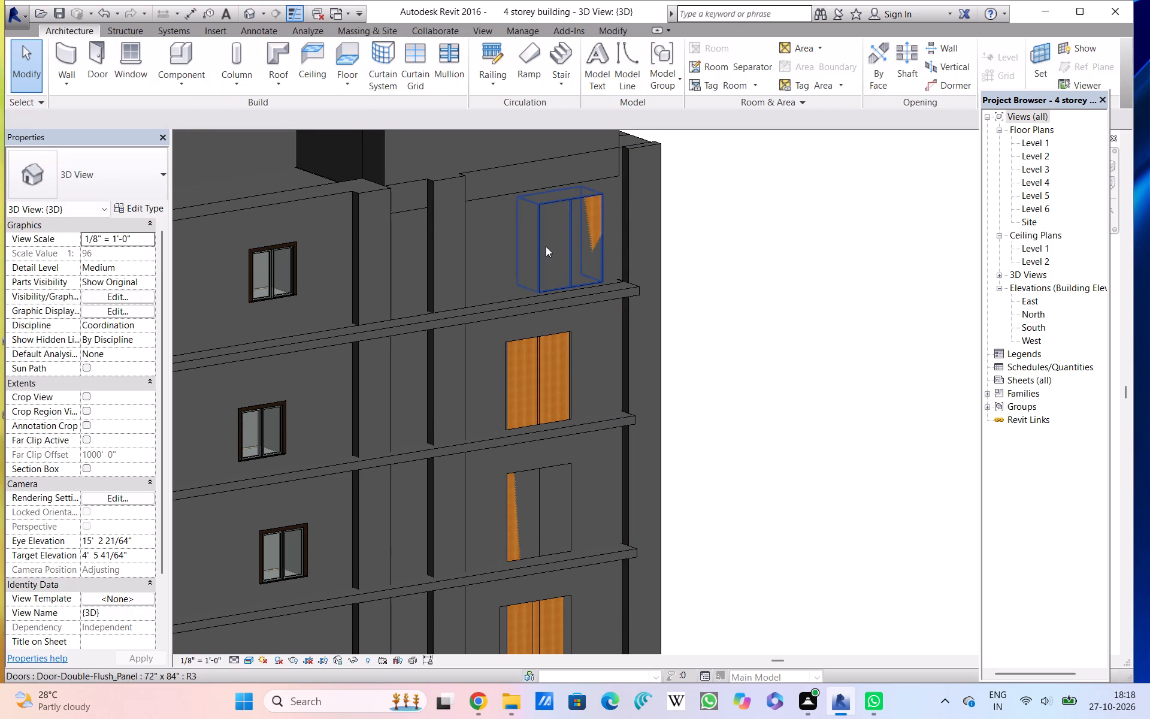
left_click(567, 237)
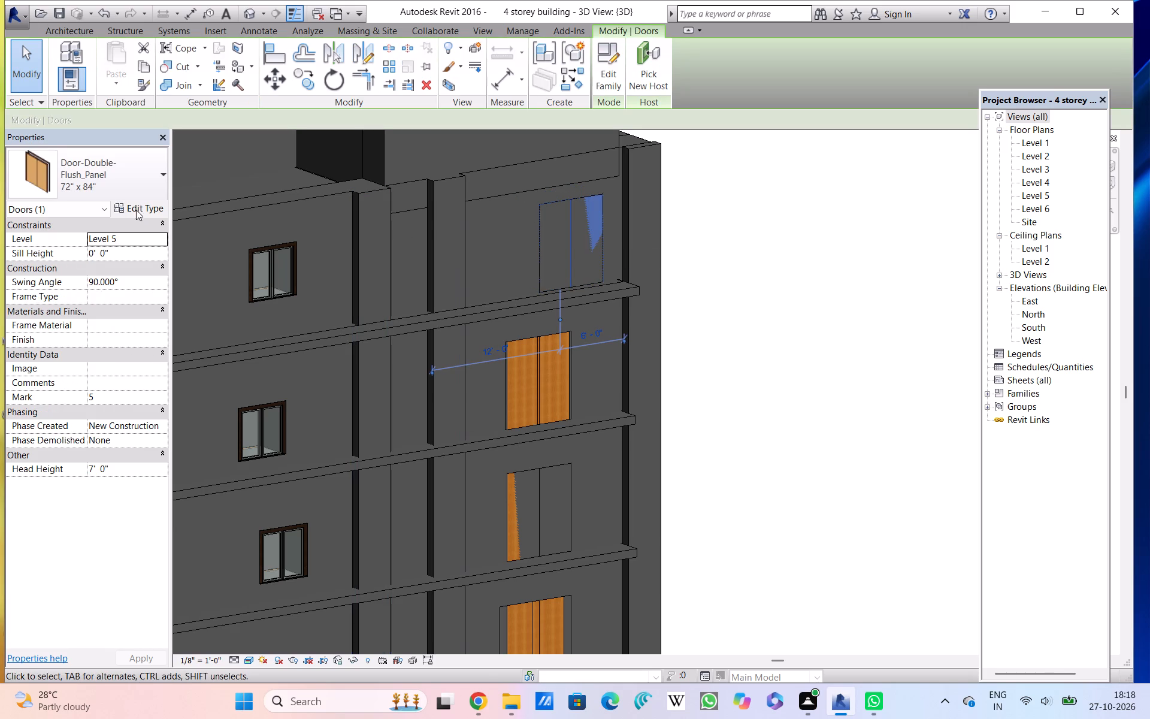
scroll(543, 280, "up", 4)
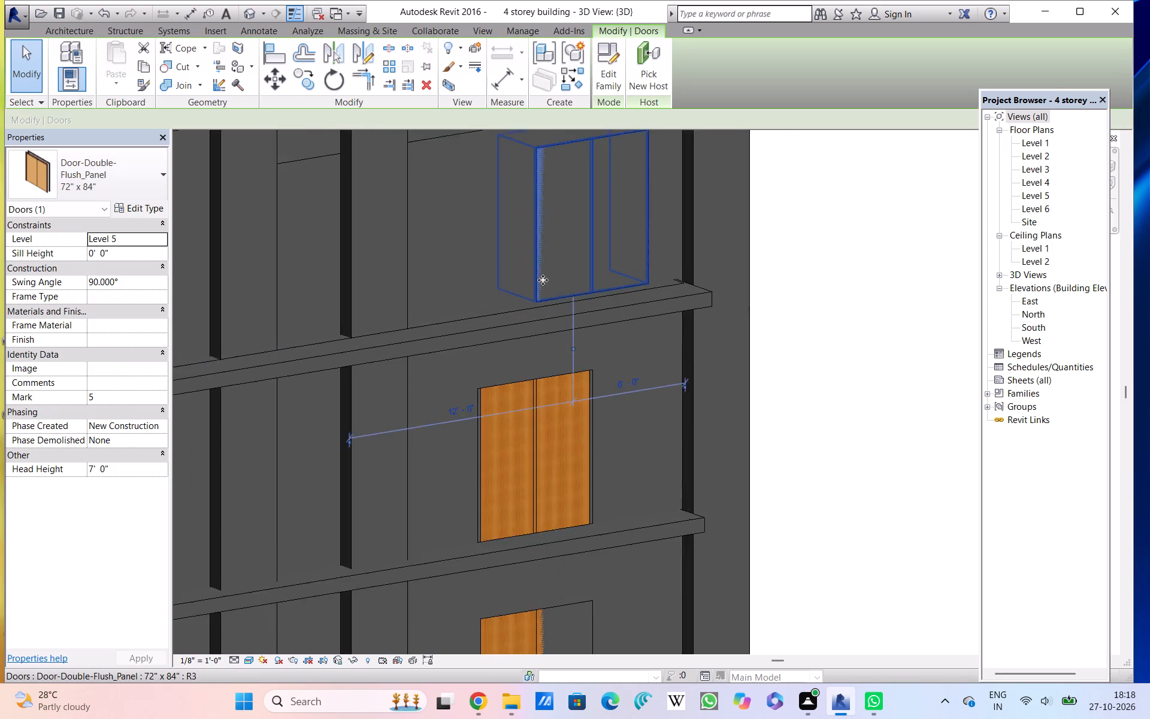
scroll(543, 280, "up", 5)
left_click_drag(529, 296, 540, 306)
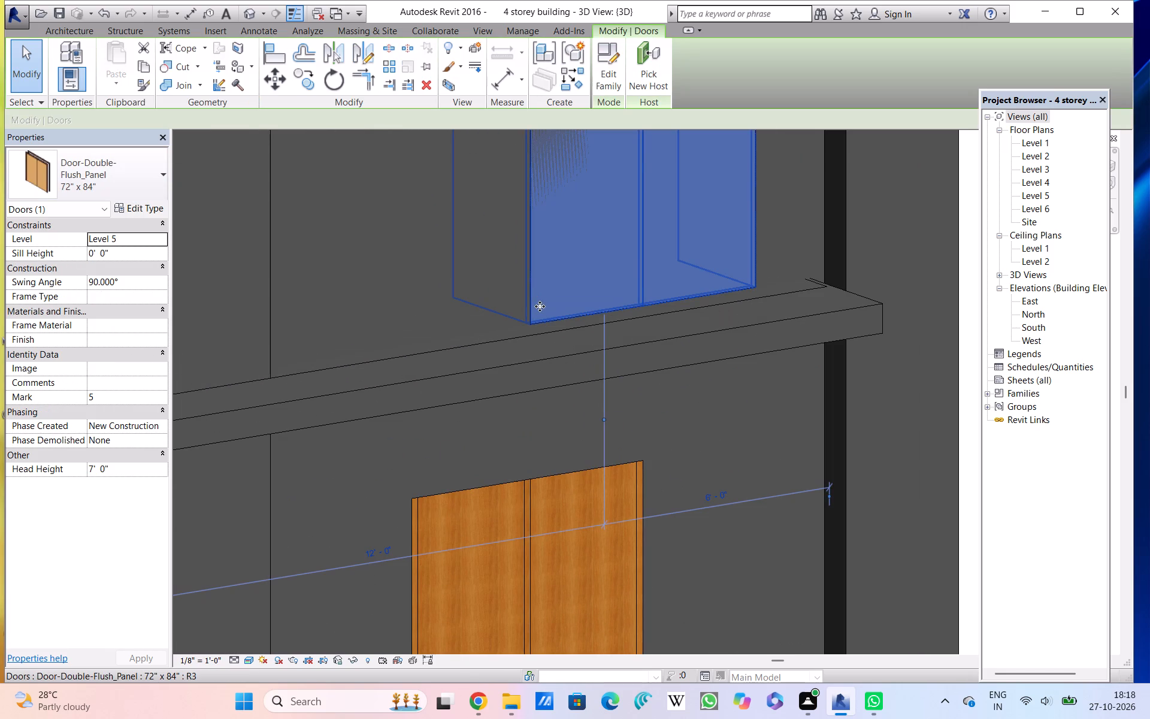
left_click_drag(540, 306, 559, 343)
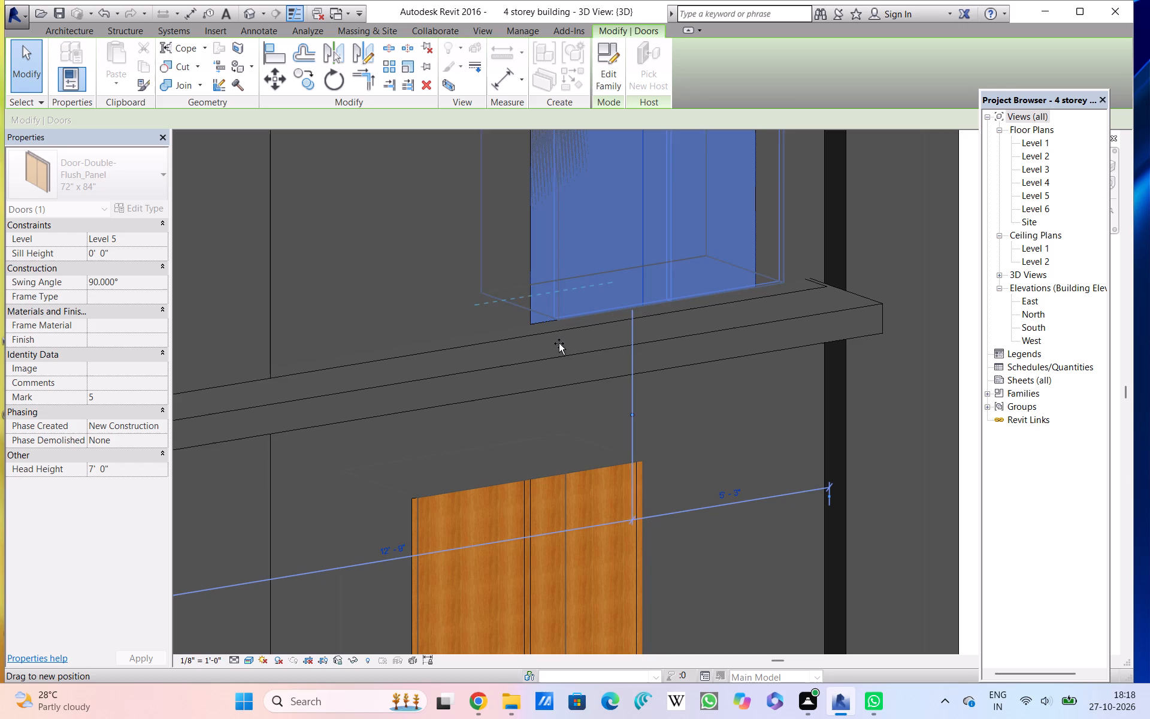
left_click_drag(559, 343, 483, 392)
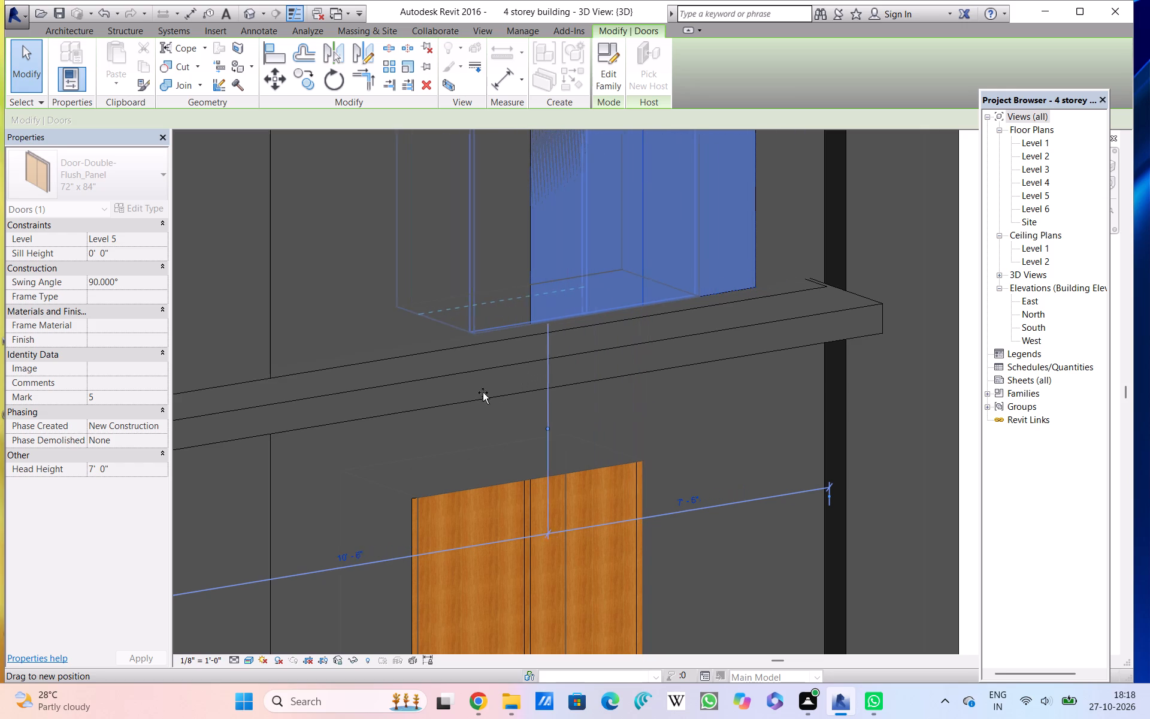
left_click_drag(483, 392, 483, 420)
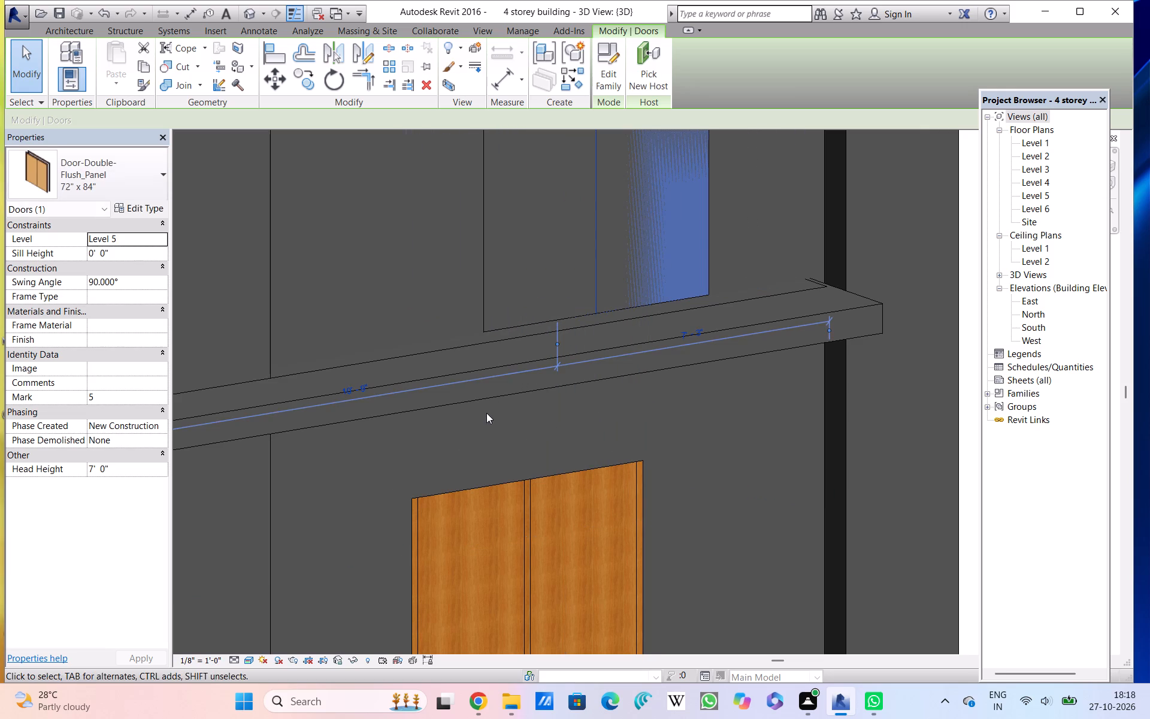
scroll(530, 343, "down", 7)
left_click(757, 337)
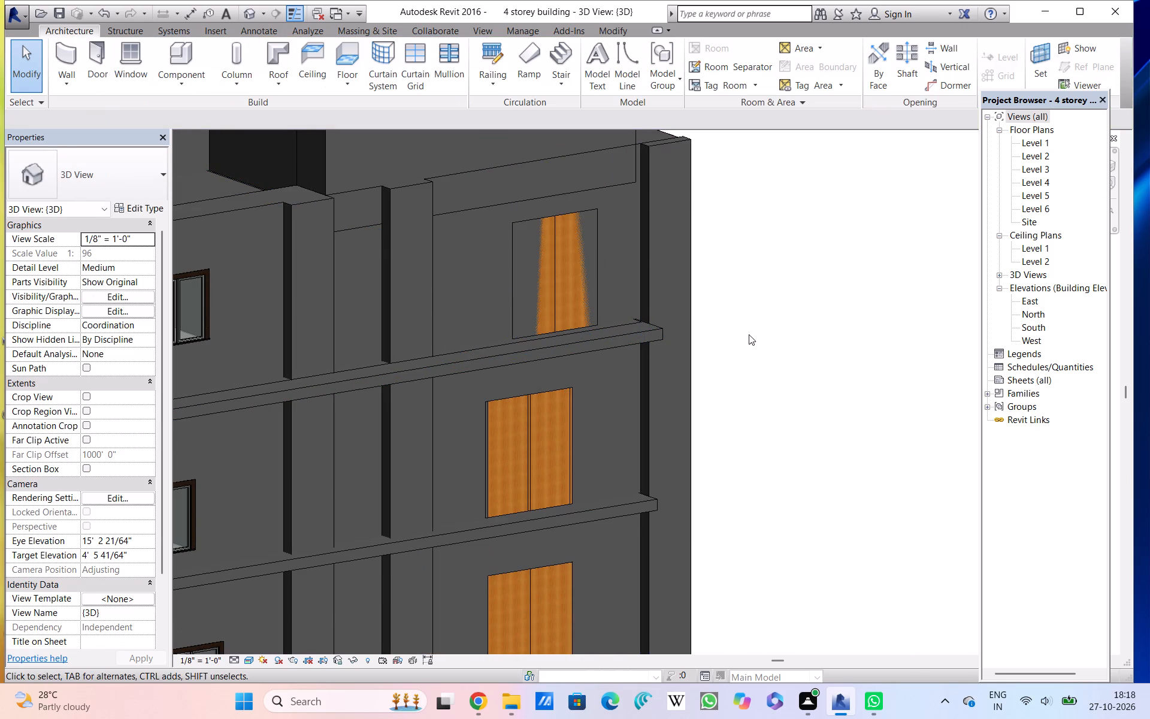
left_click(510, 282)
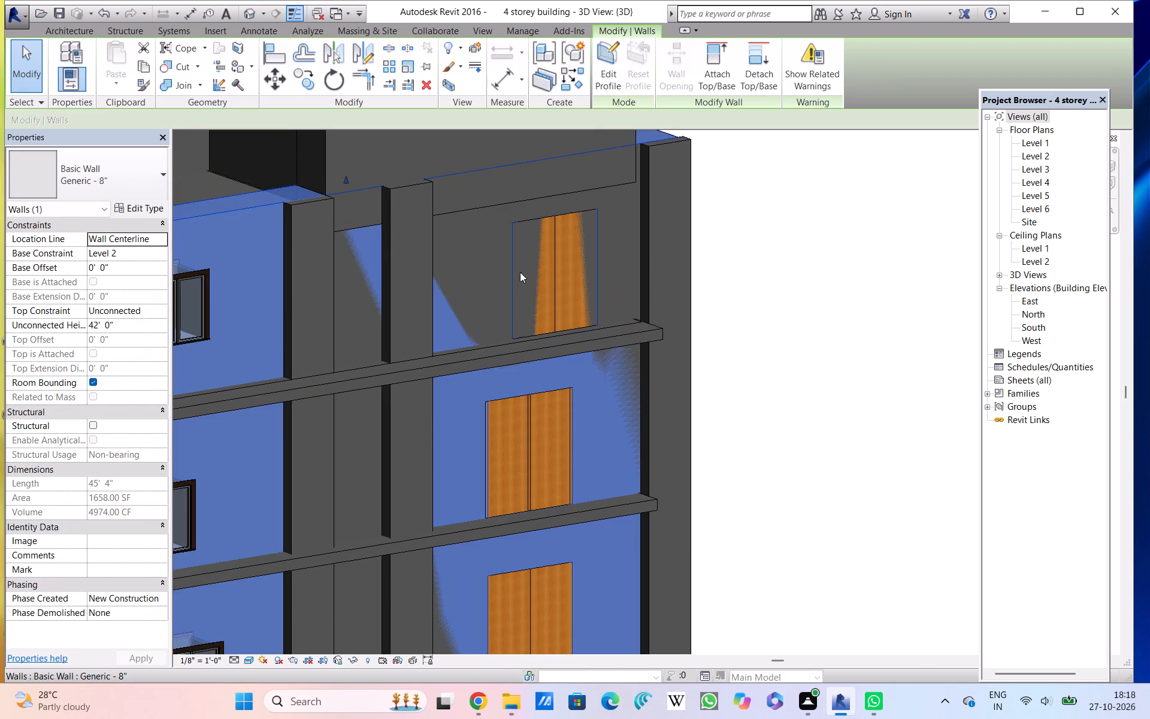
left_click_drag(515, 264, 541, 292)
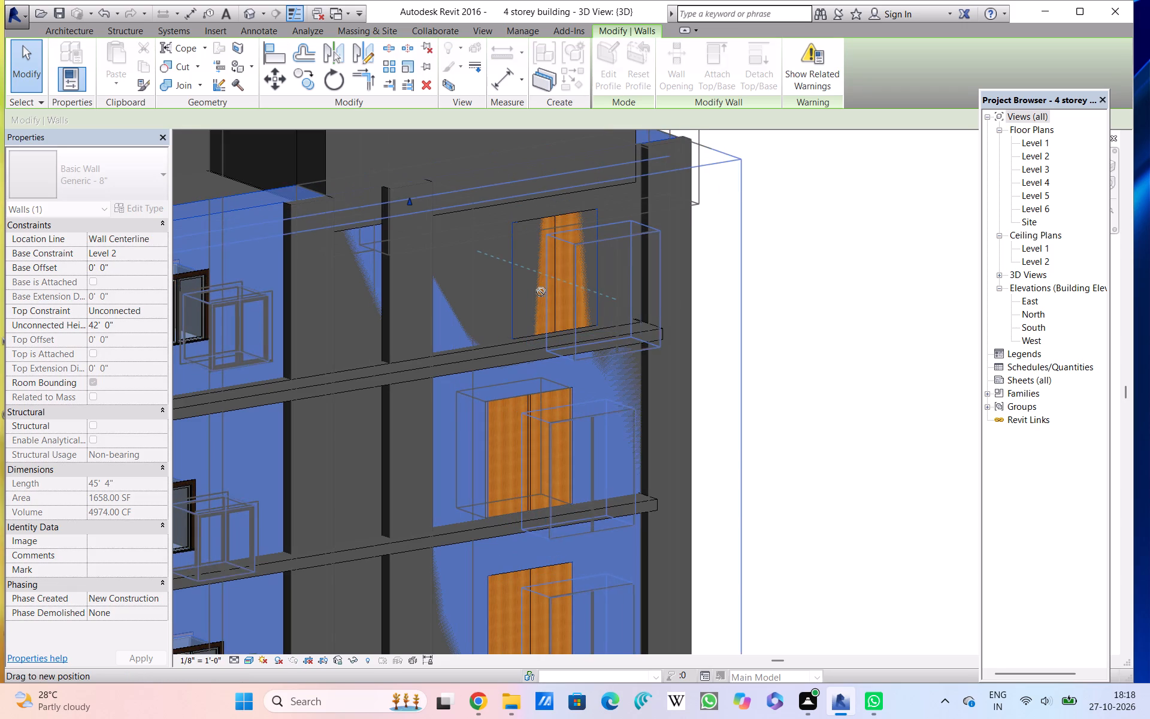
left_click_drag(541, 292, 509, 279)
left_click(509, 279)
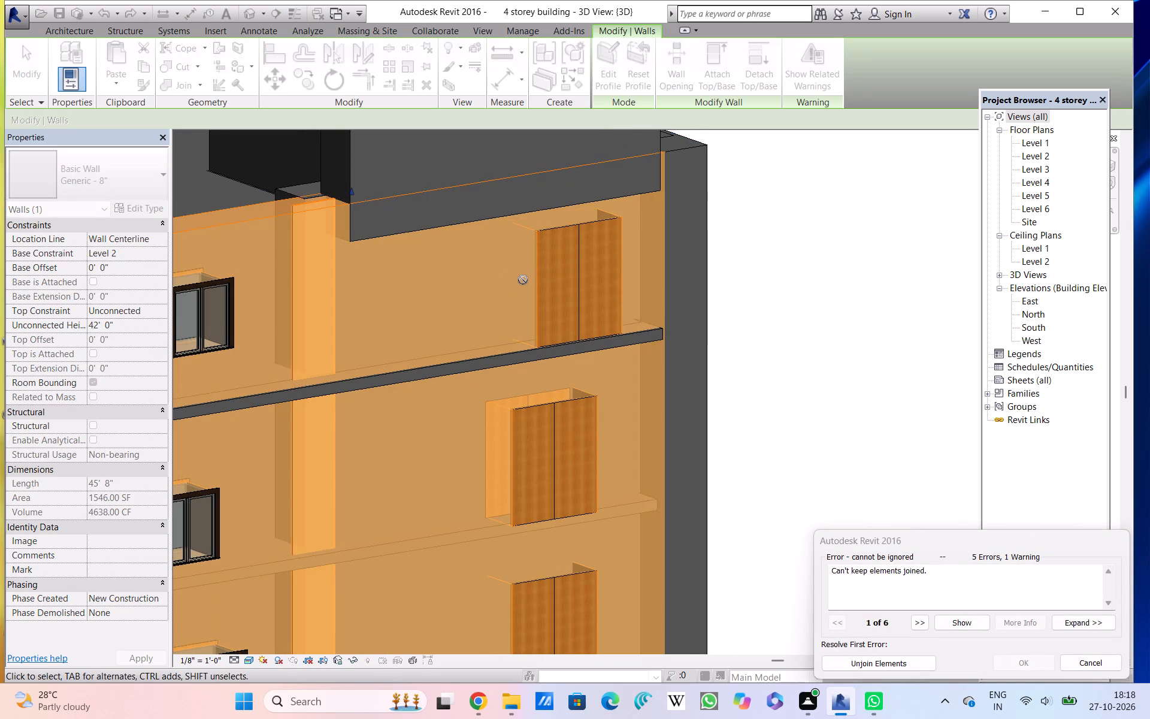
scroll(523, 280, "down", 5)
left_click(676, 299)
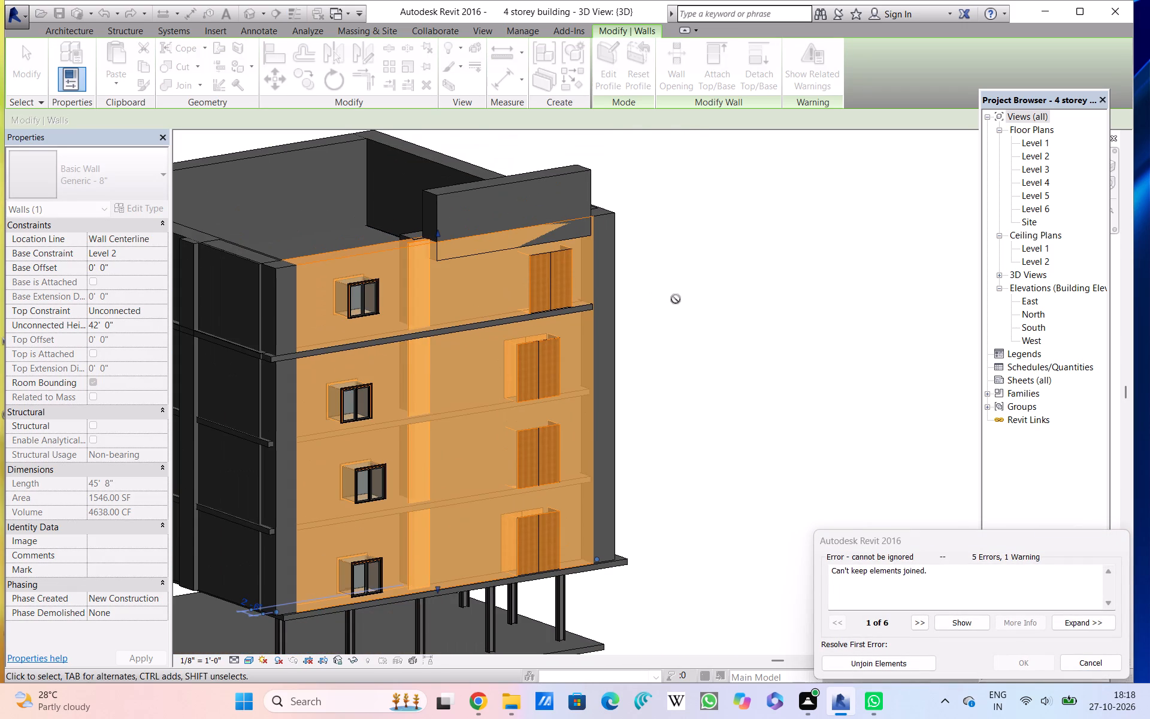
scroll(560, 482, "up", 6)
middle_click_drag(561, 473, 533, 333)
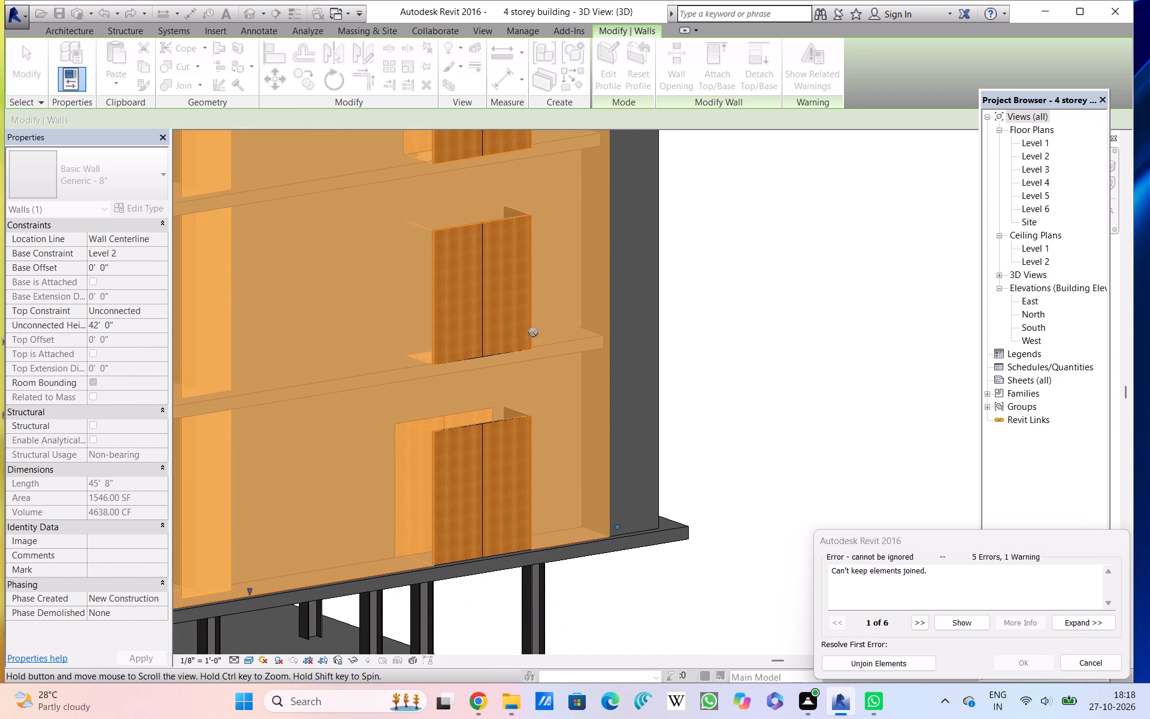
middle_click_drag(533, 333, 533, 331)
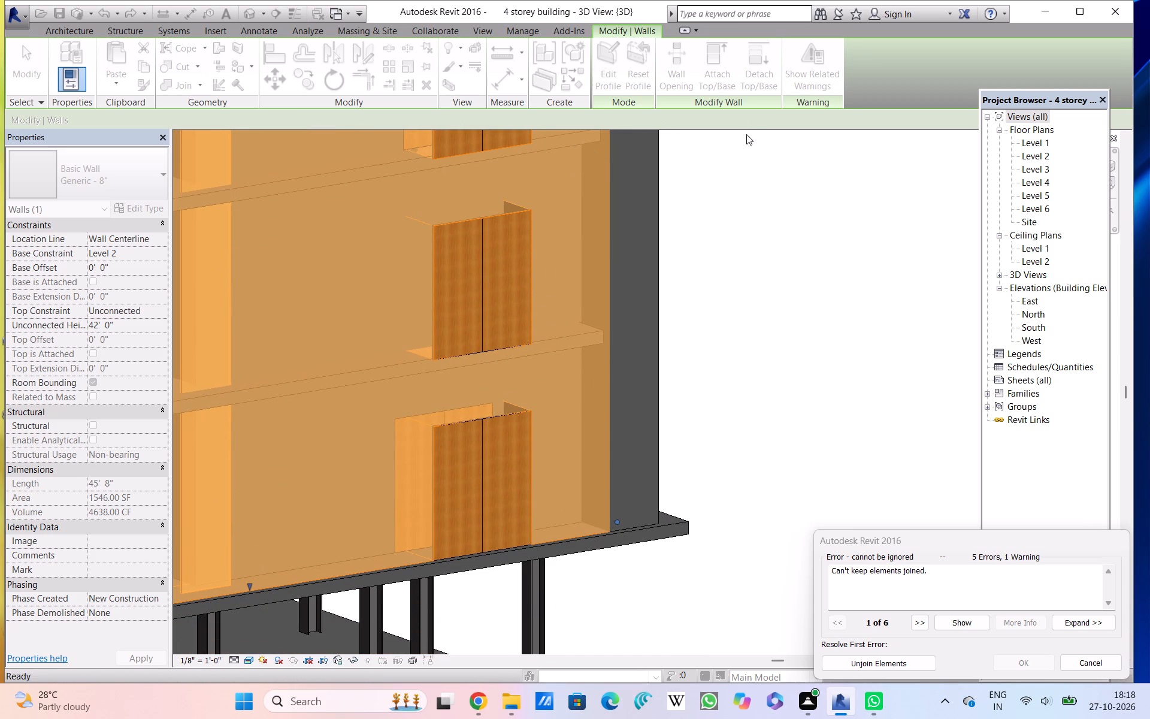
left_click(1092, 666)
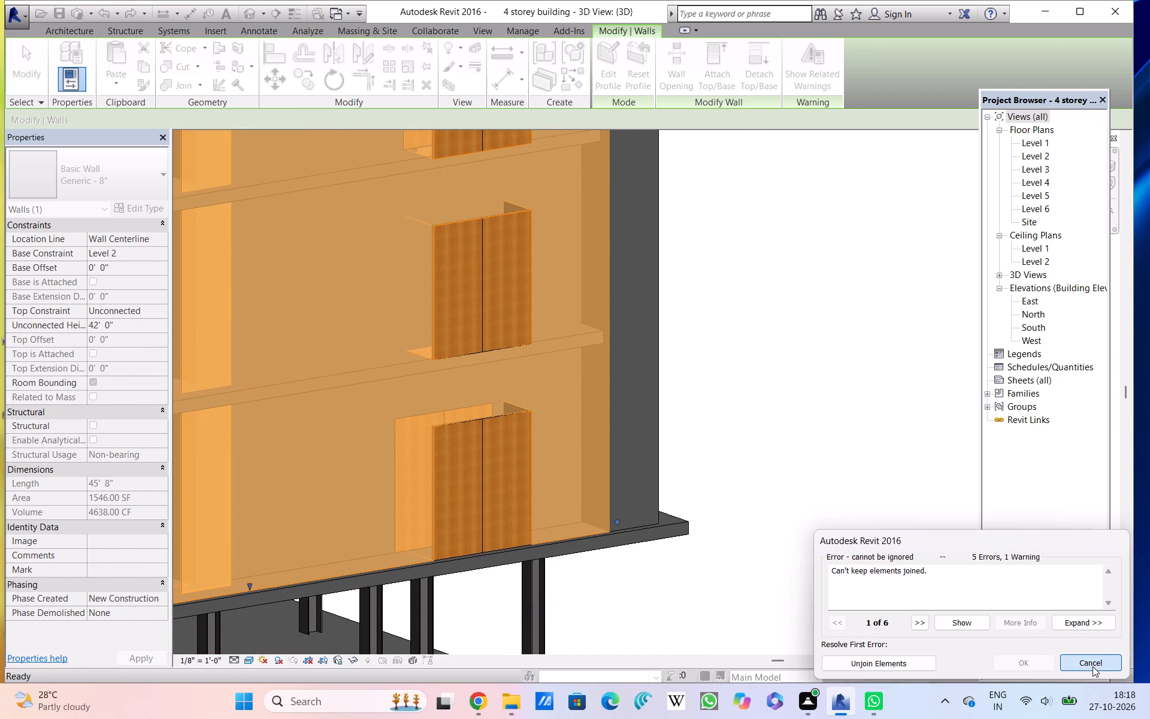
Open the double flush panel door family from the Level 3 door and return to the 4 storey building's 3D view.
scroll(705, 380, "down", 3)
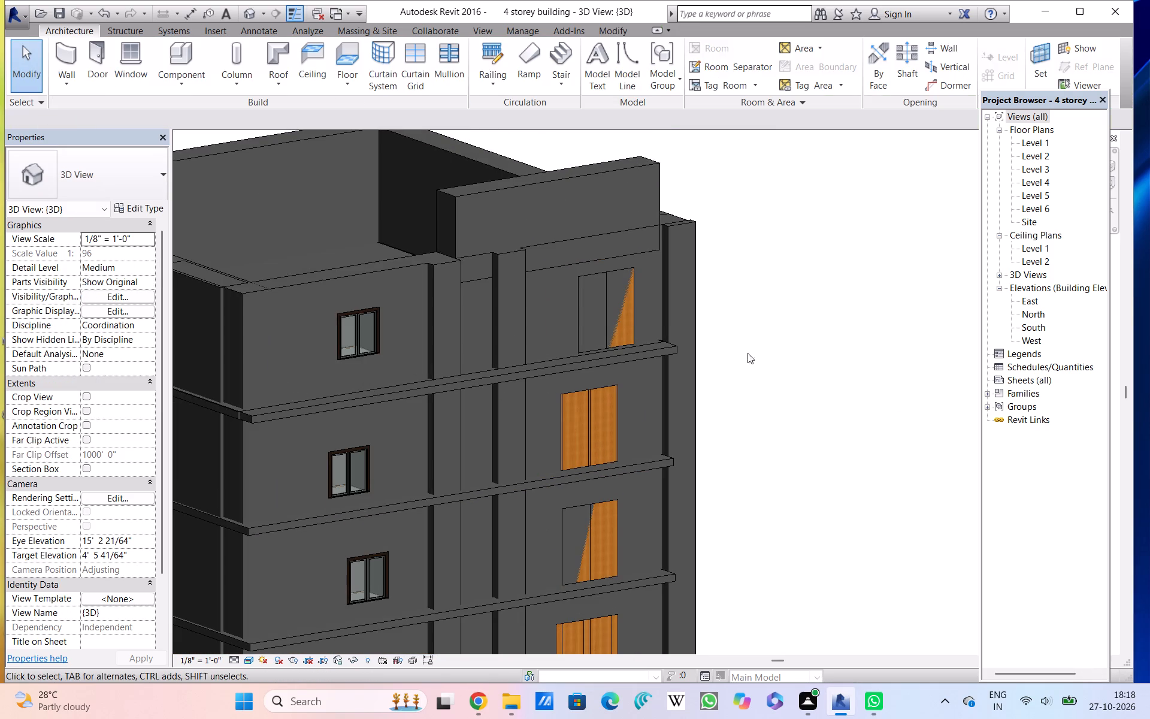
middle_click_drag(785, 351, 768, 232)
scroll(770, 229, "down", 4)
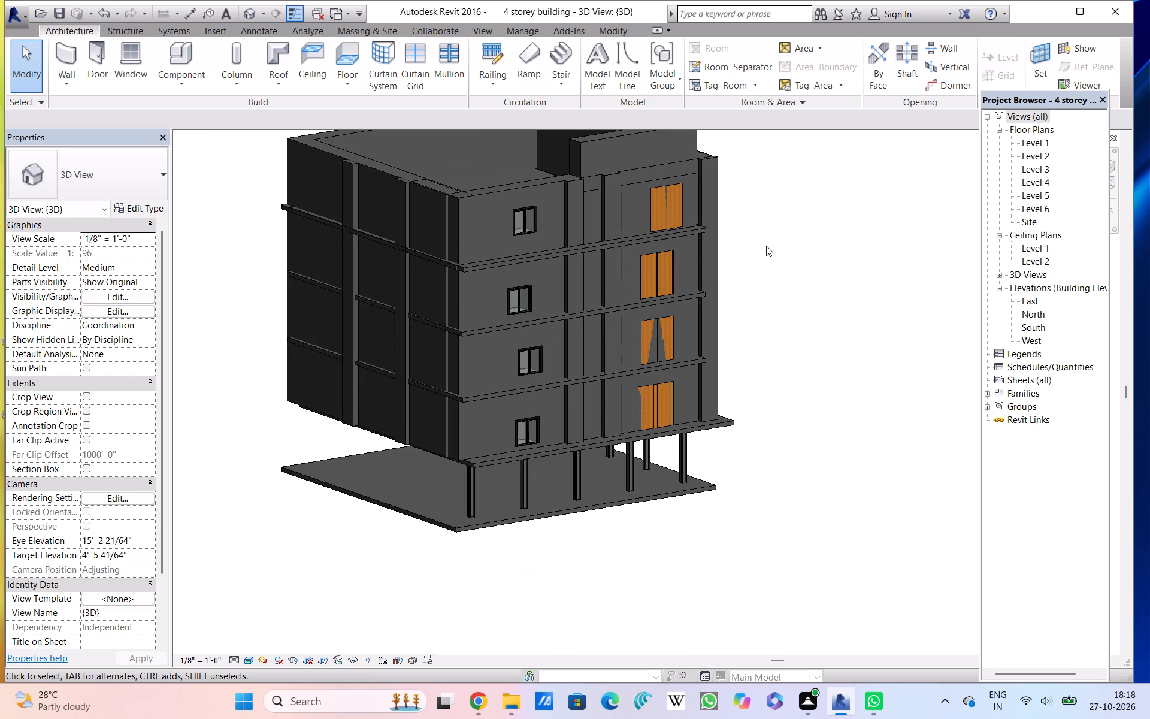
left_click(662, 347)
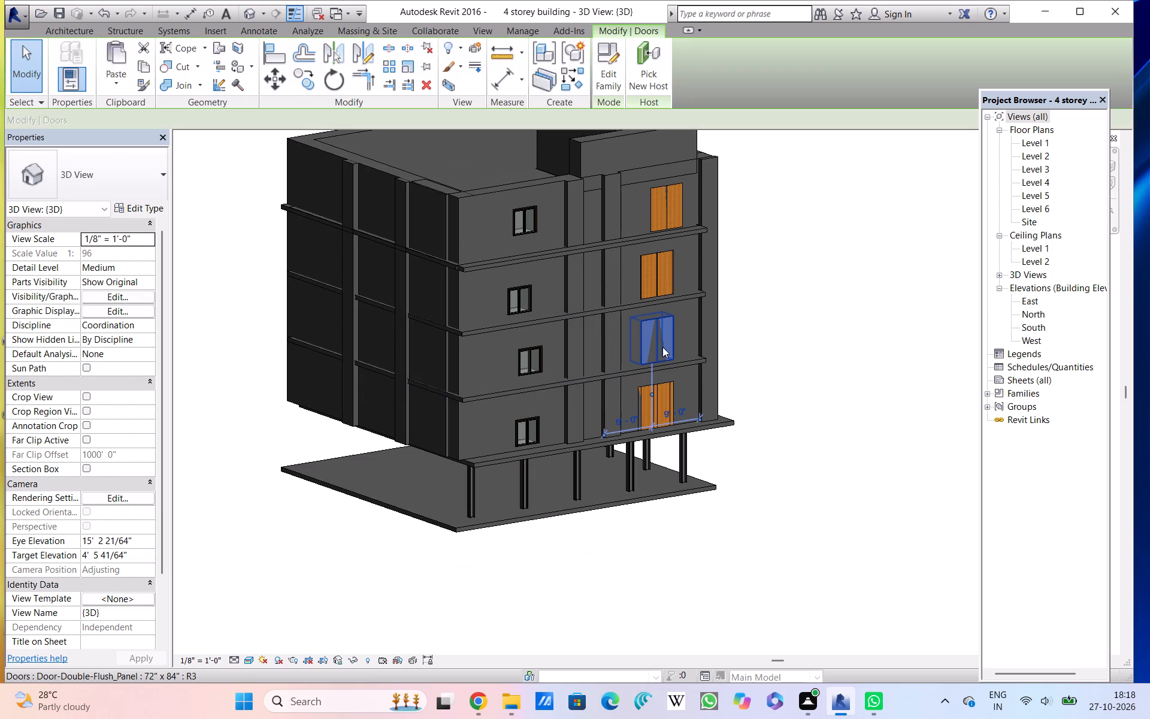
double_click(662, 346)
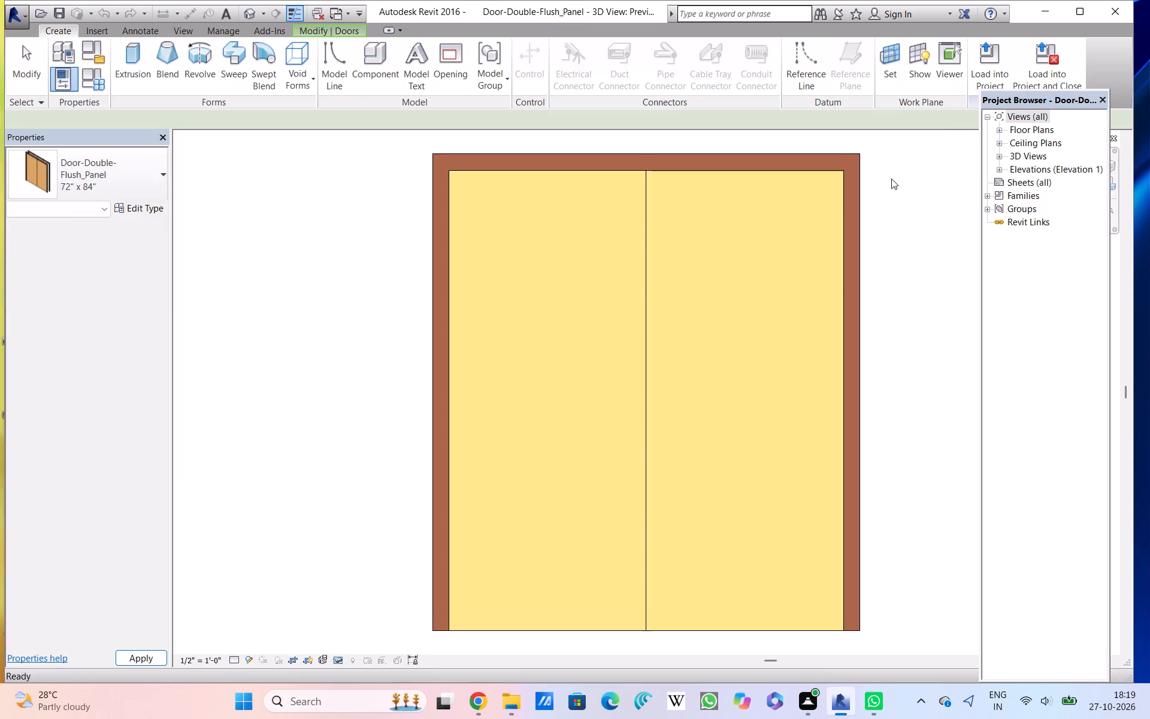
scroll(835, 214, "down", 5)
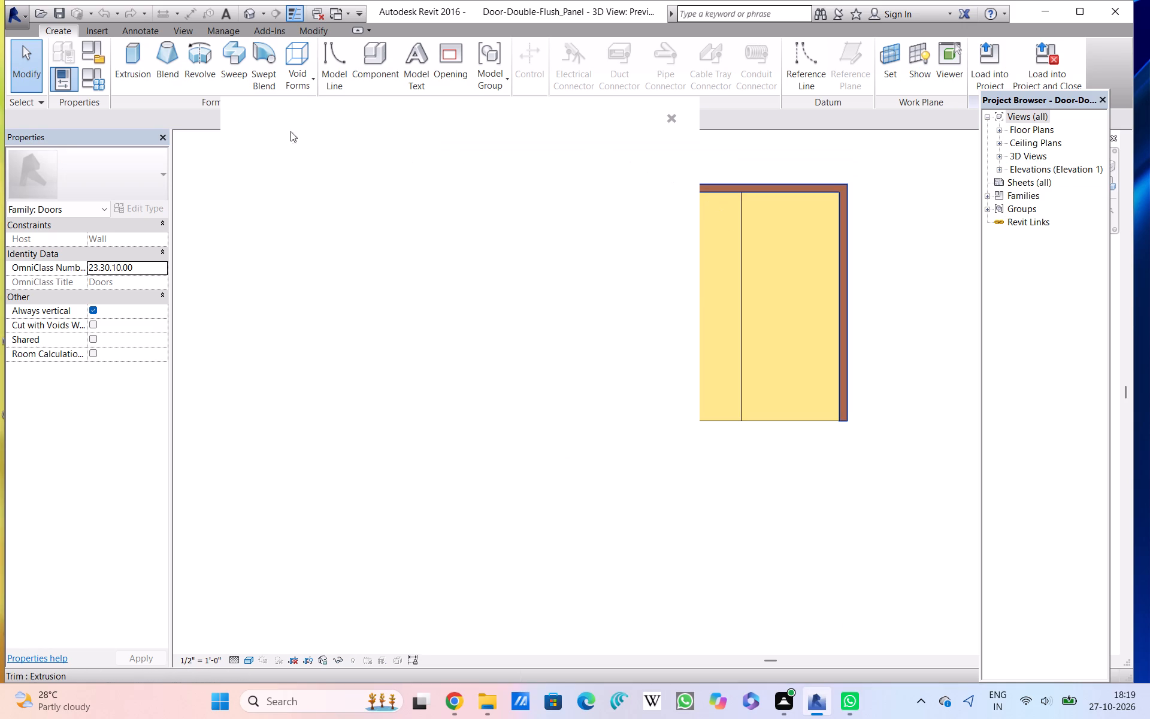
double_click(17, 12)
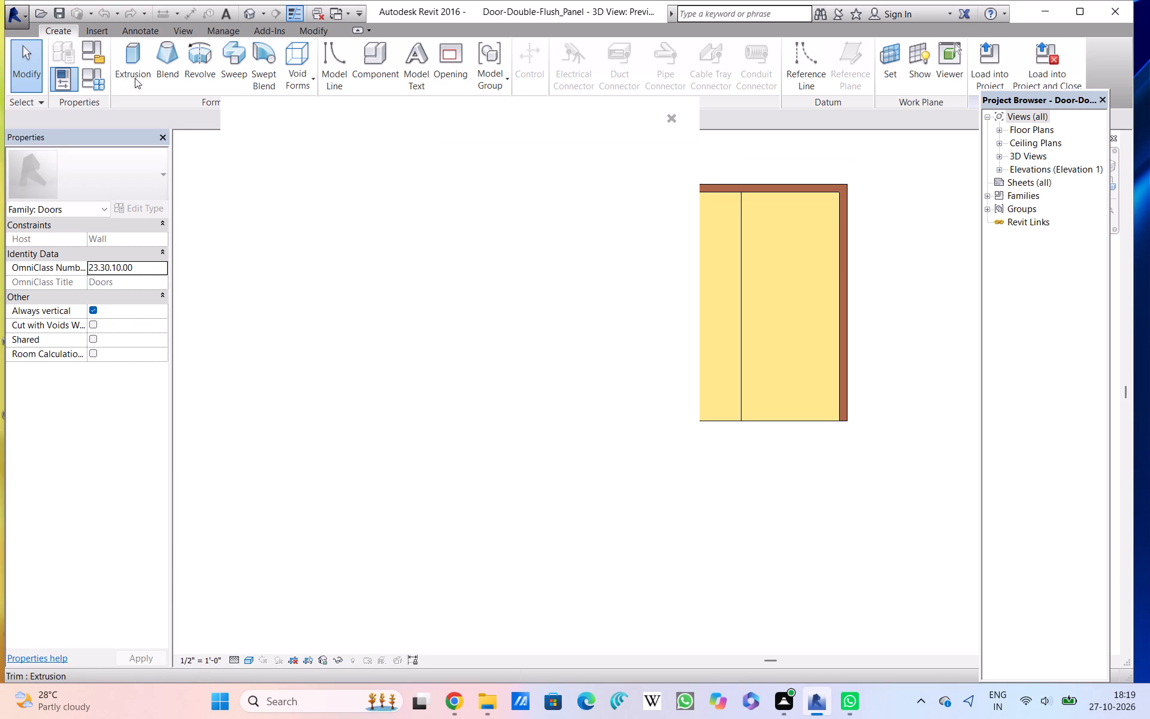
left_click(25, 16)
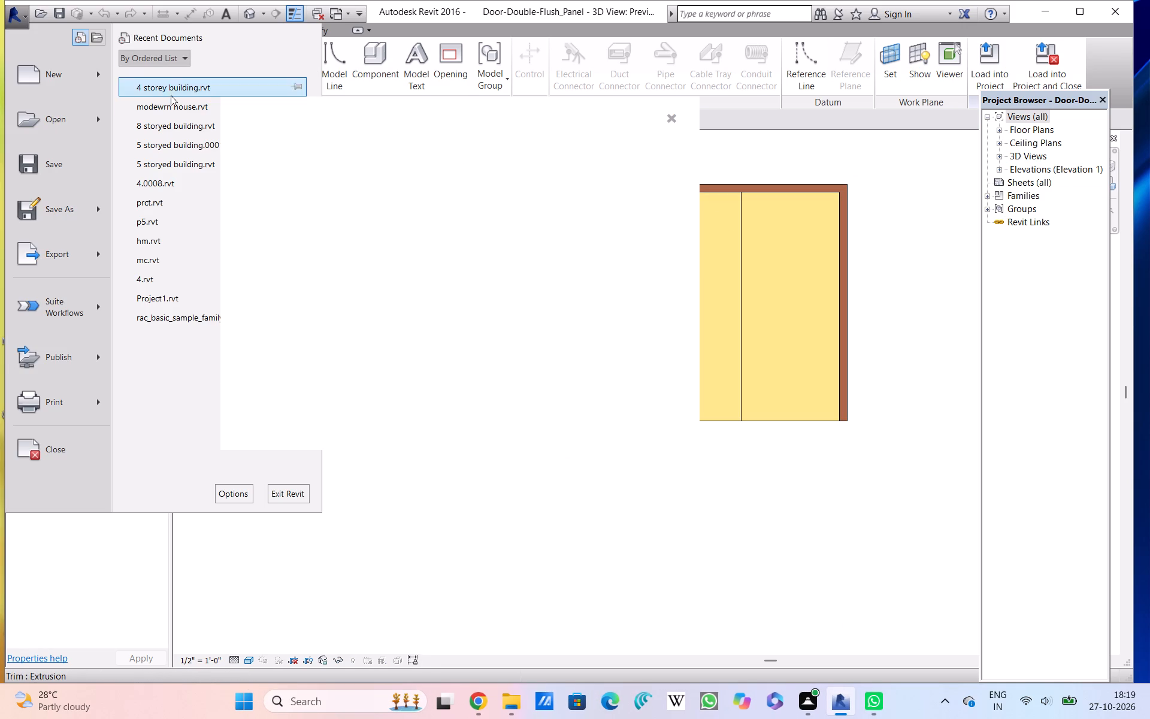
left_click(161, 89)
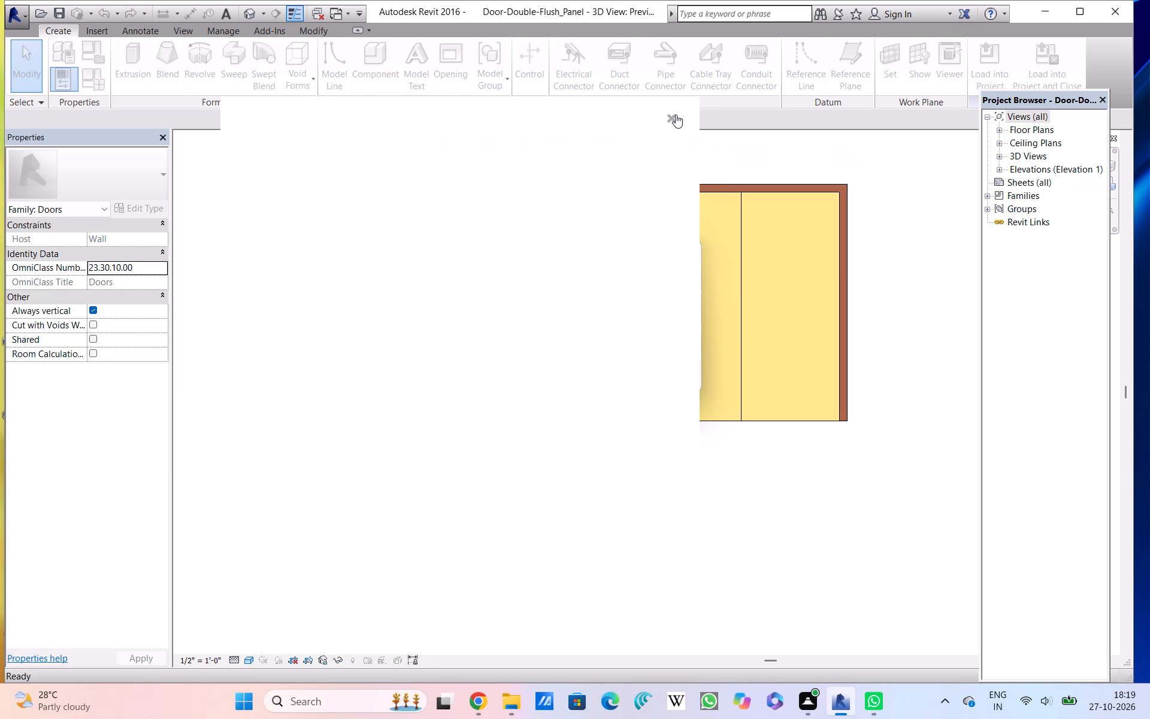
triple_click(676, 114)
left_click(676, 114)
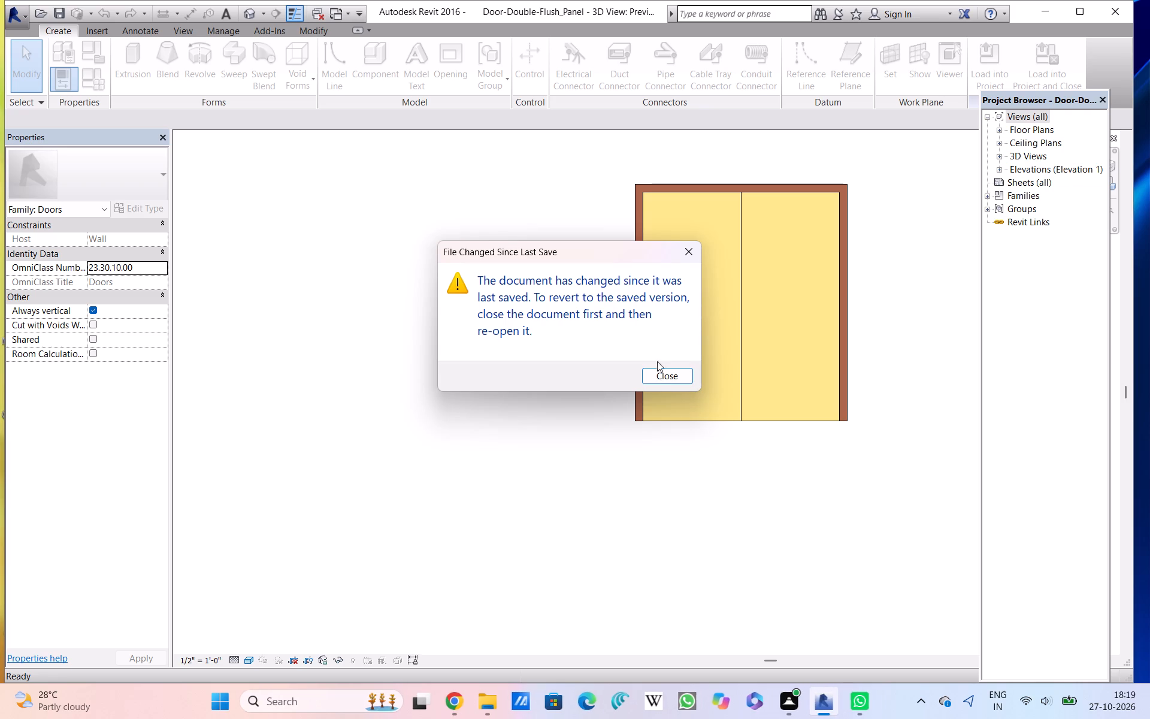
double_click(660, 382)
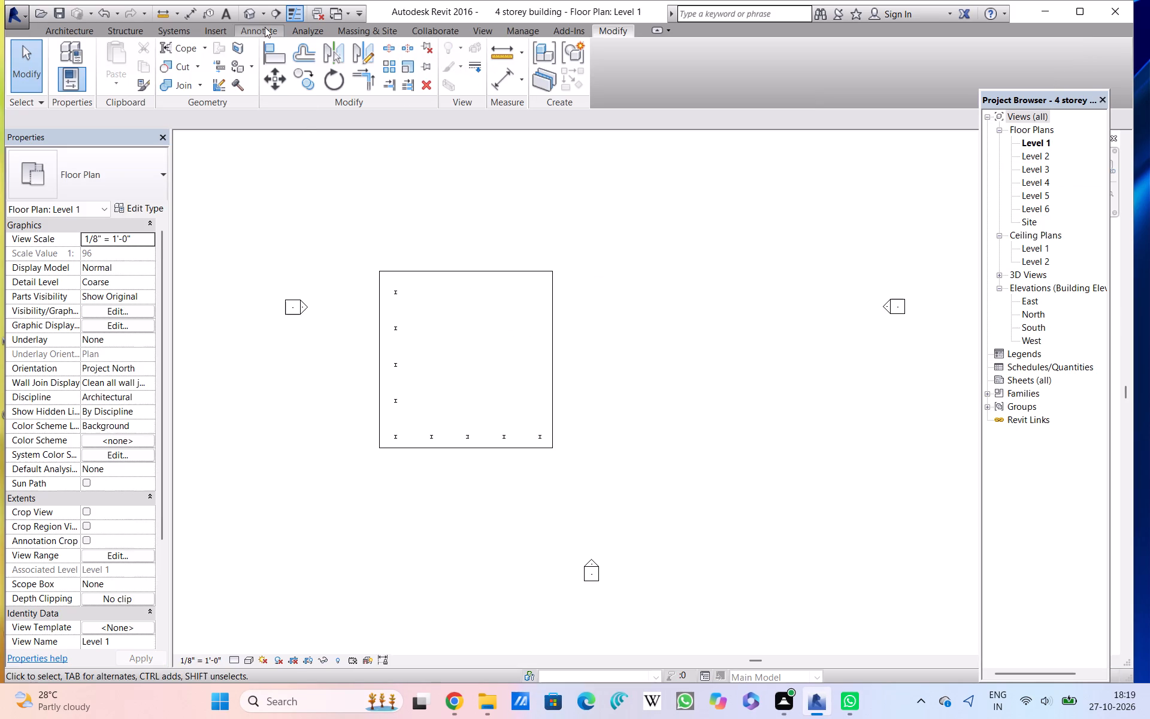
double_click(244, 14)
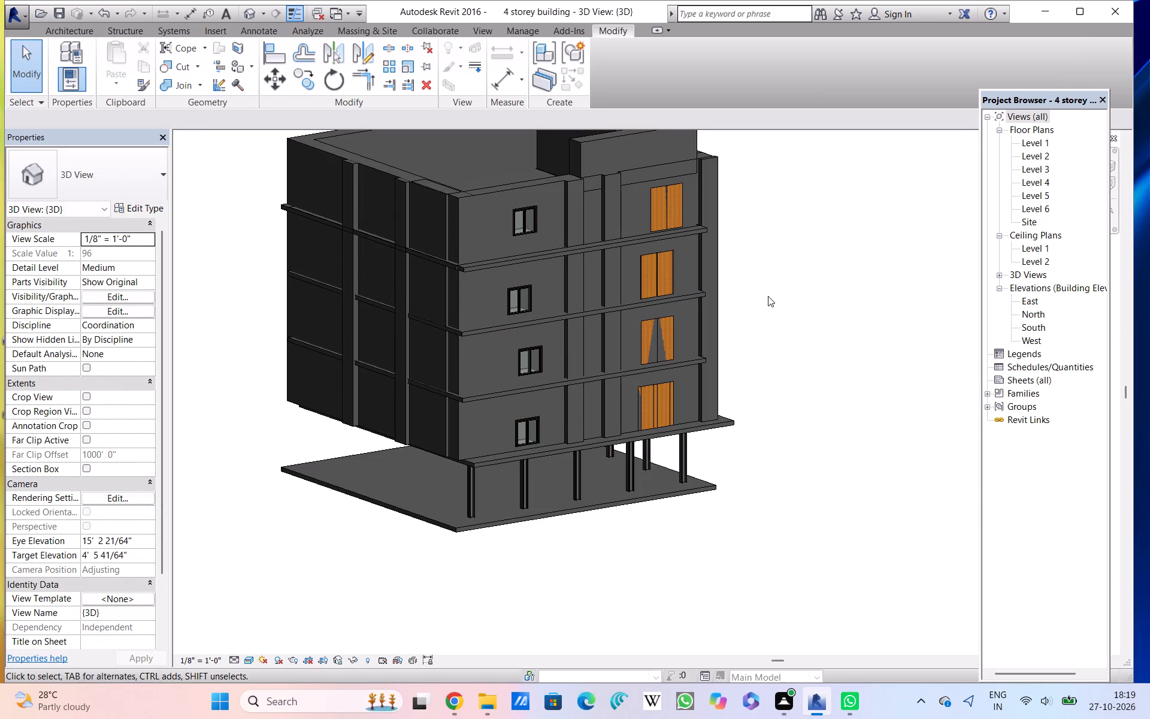
Examine how the double doors line up across Levels 2 to 5 of the west facade from several 3D angles.
scroll(748, 292, "up", 3)
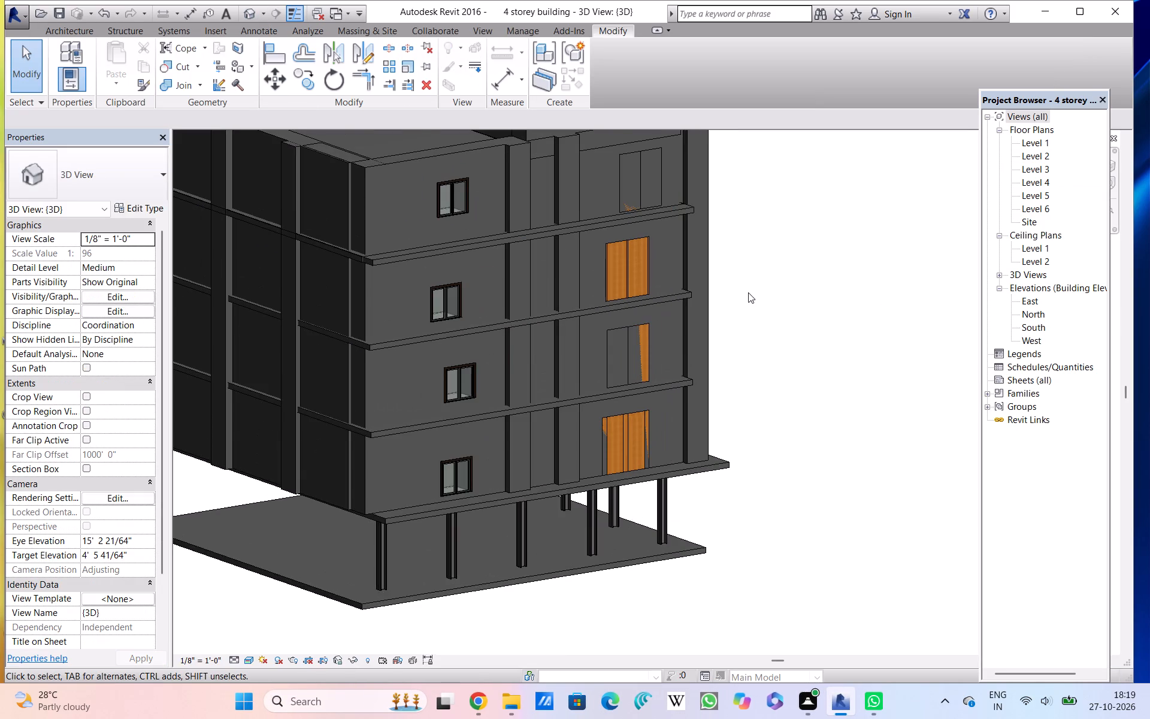
scroll(735, 299, "down", 5)
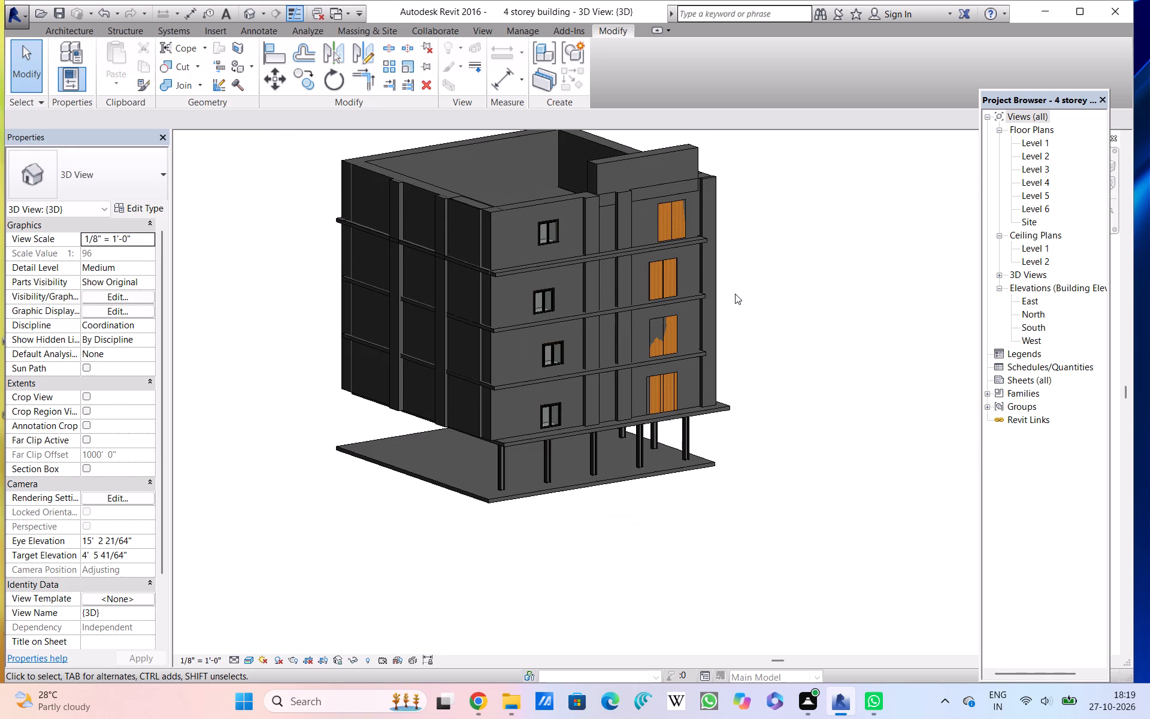
scroll(735, 294, "down", 3)
scroll(735, 294, "up", 2)
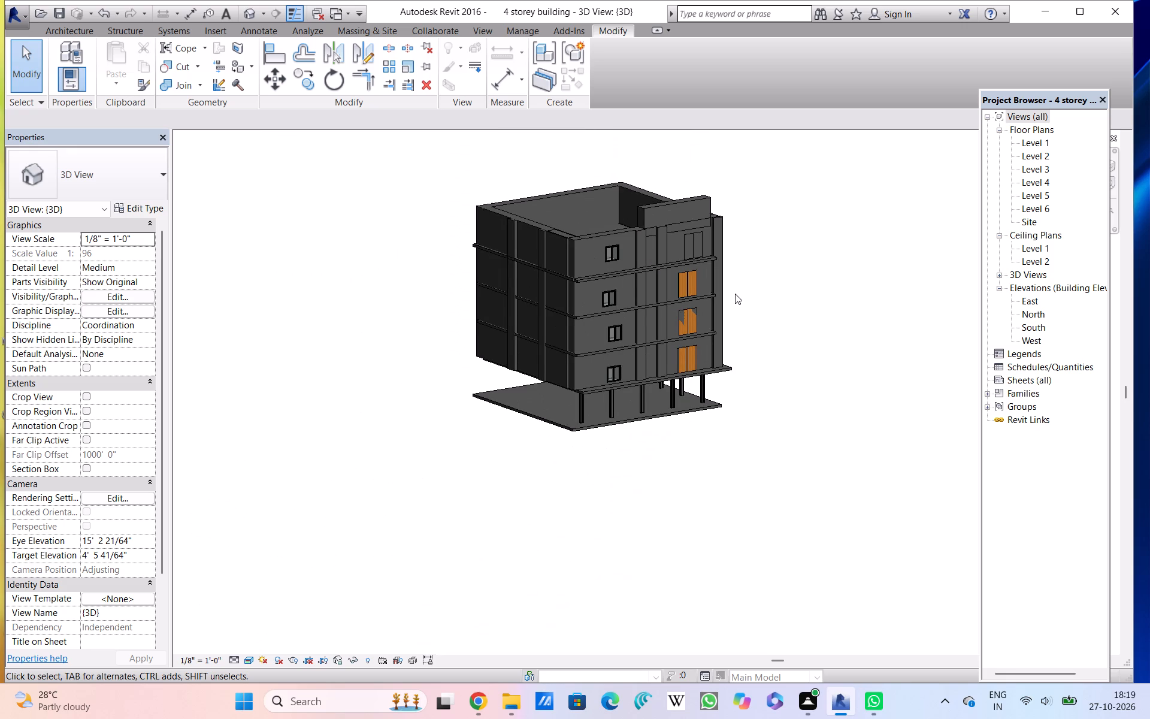
middle_click_drag(735, 294, 777, 309, "shift")
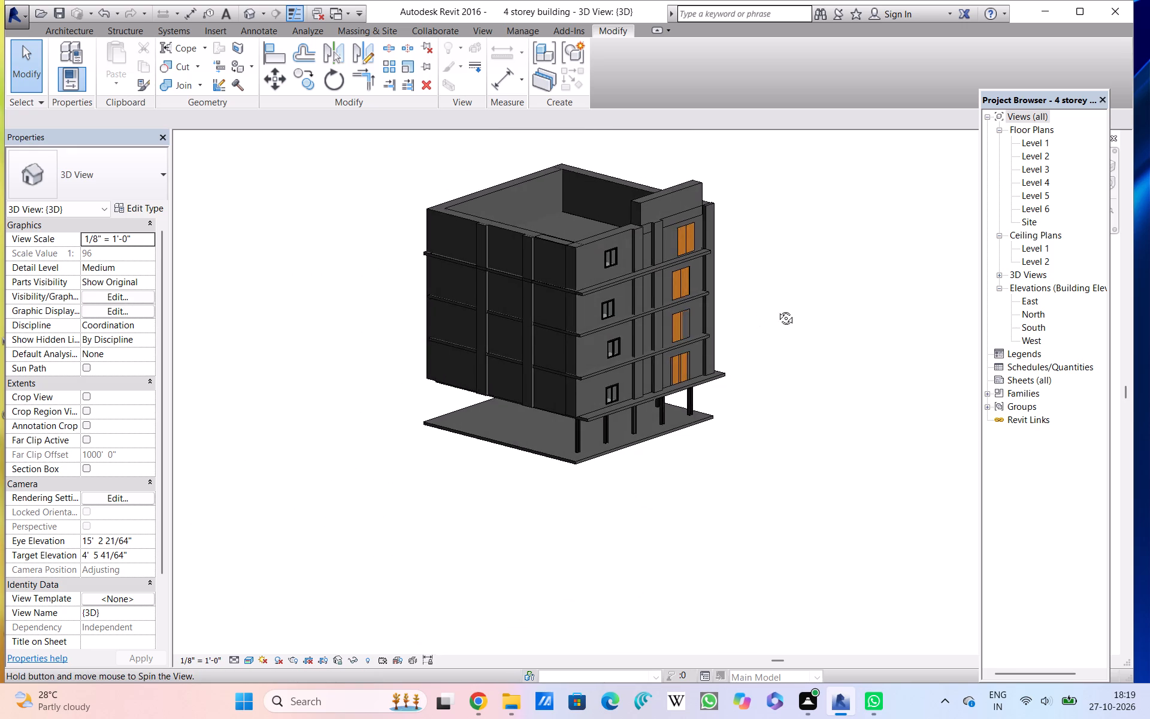
middle_click_drag(777, 309, 784, 300, "shift")
scroll(752, 307, "up", 2)
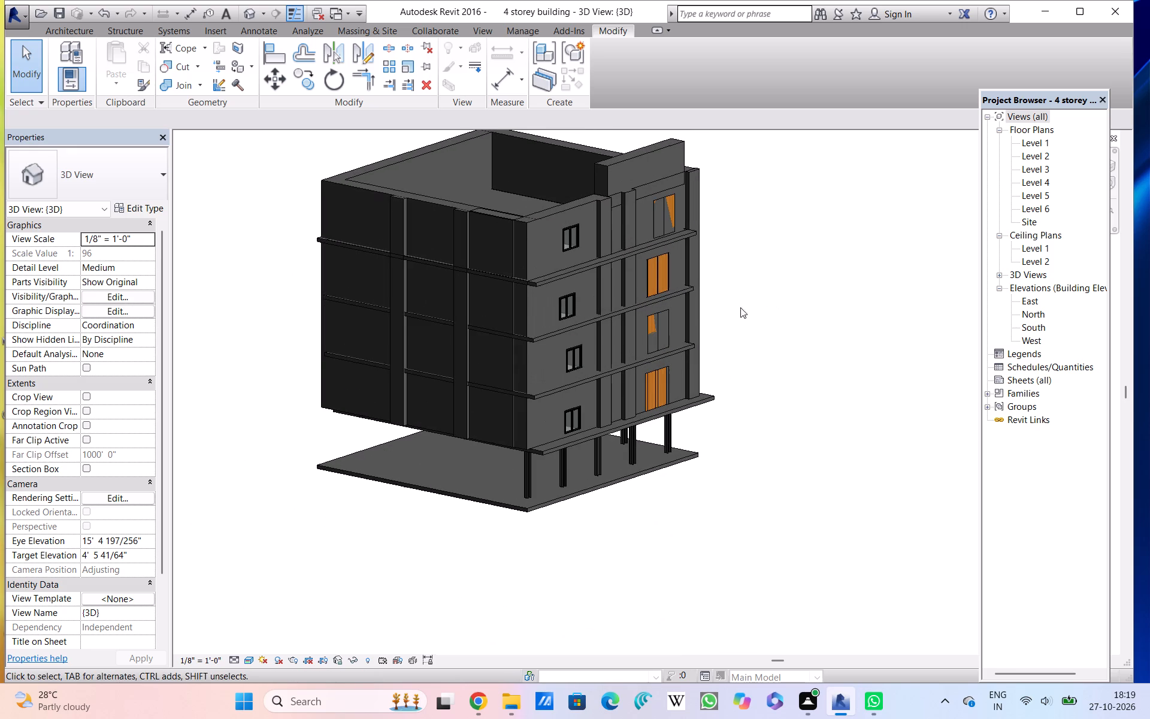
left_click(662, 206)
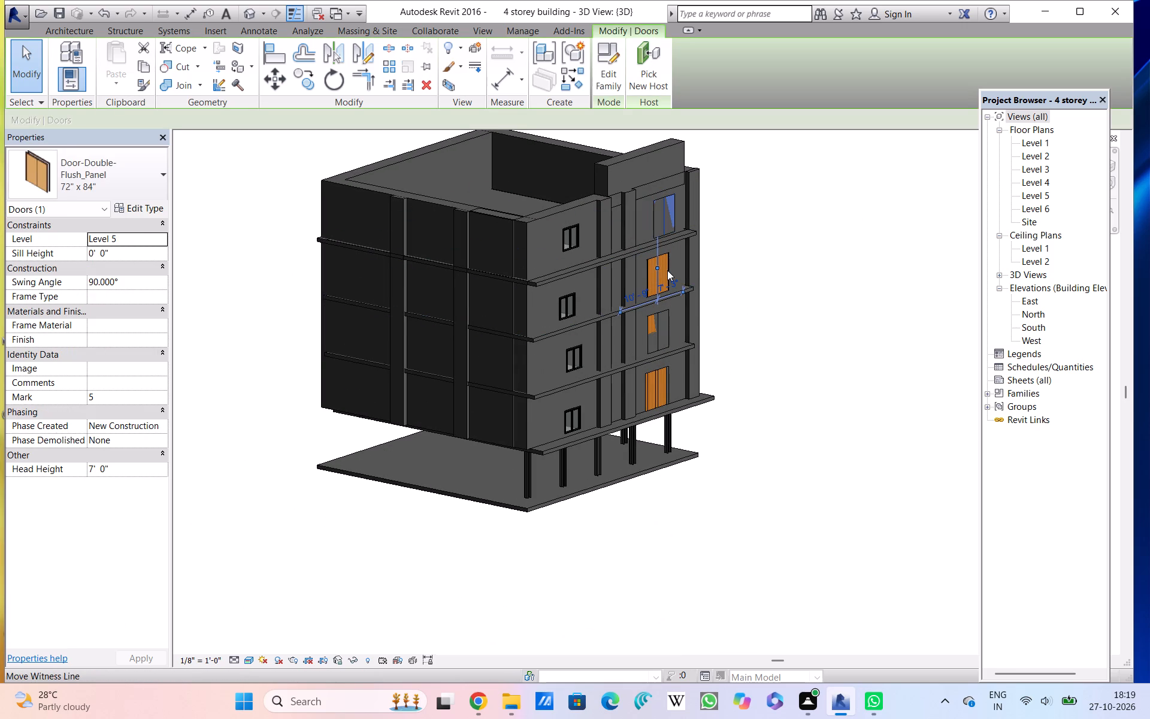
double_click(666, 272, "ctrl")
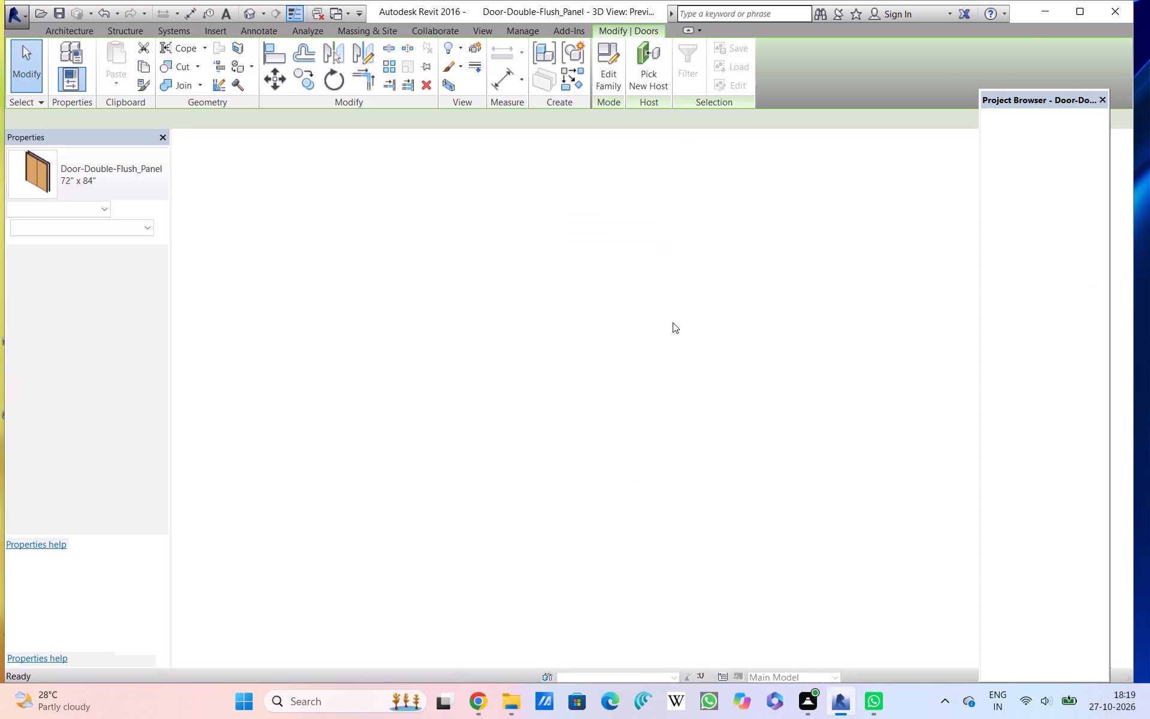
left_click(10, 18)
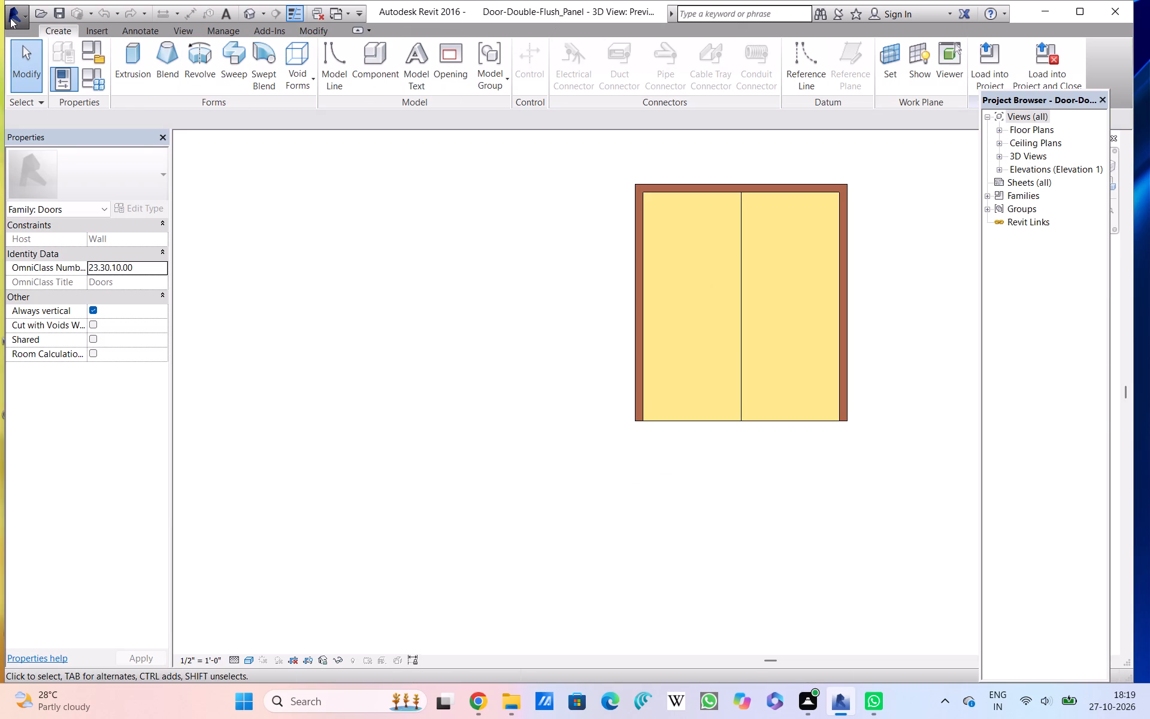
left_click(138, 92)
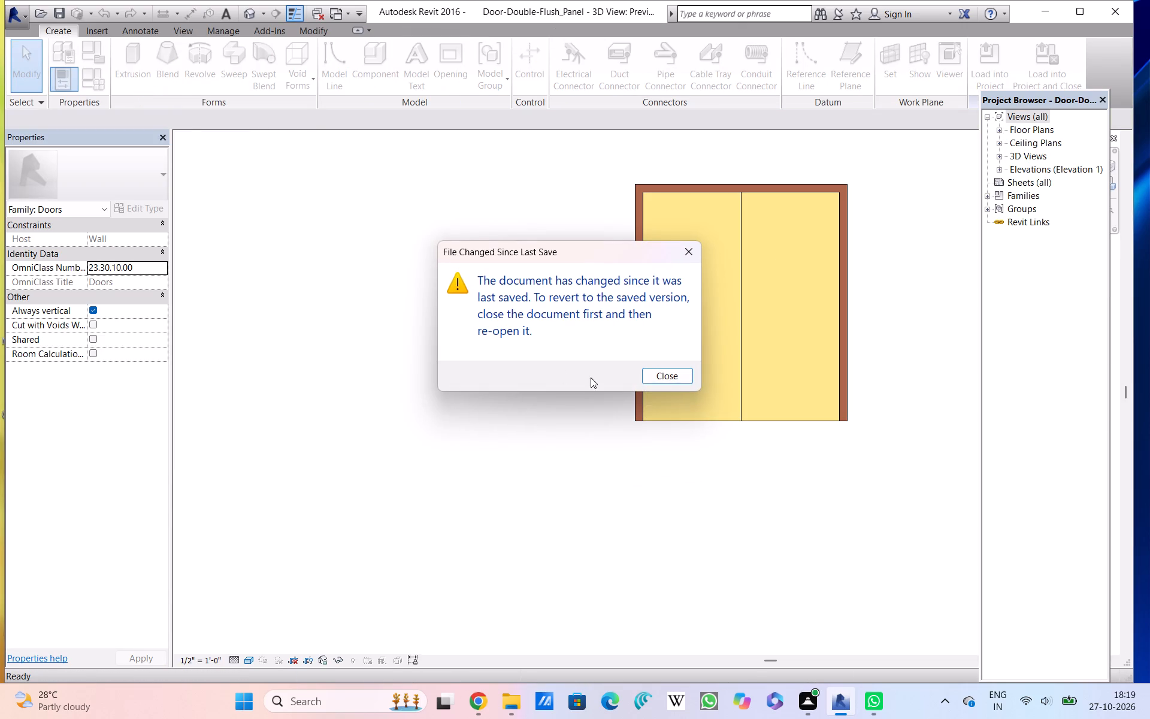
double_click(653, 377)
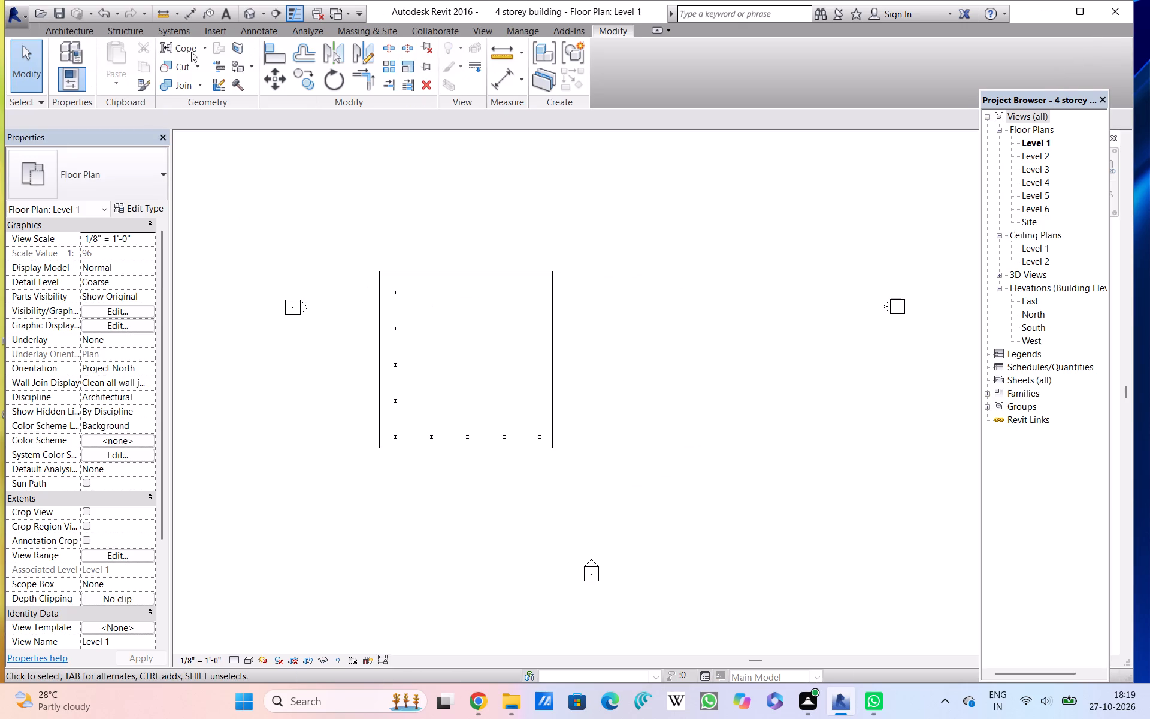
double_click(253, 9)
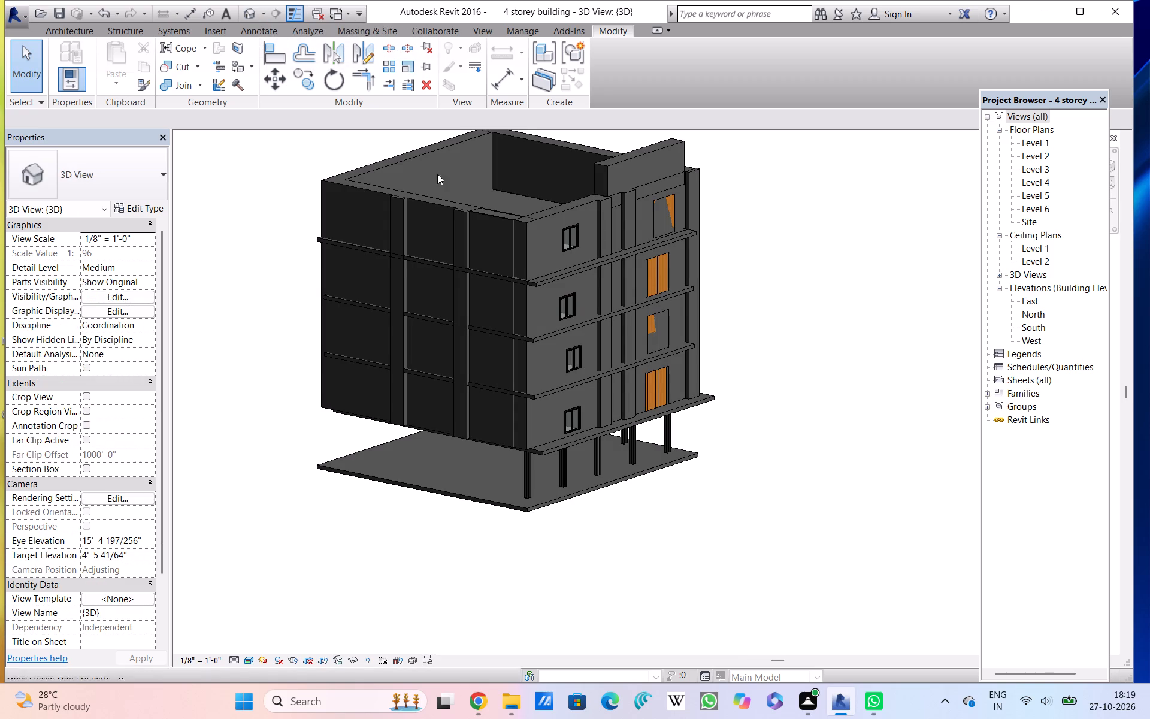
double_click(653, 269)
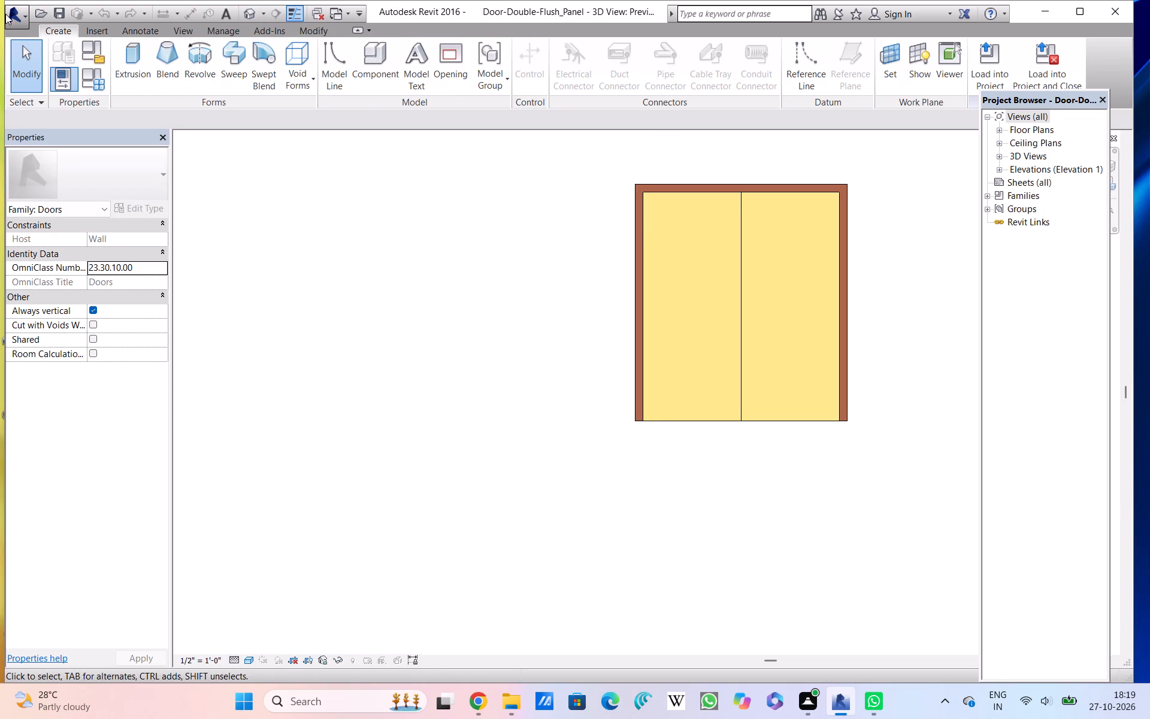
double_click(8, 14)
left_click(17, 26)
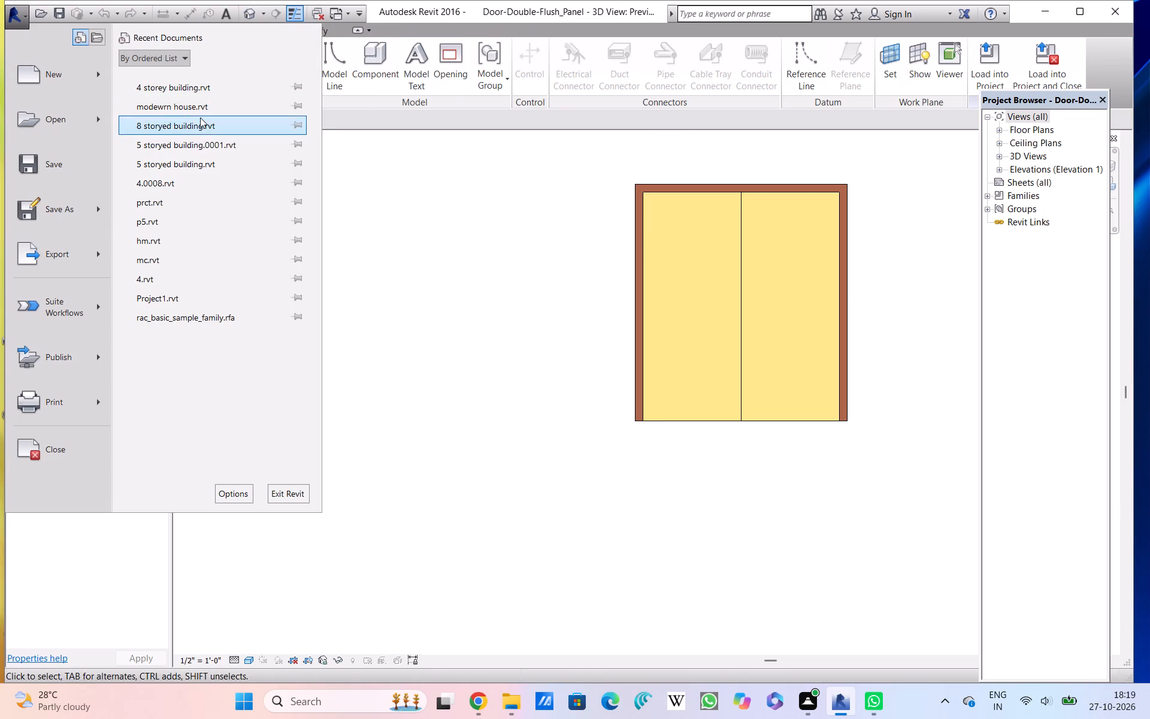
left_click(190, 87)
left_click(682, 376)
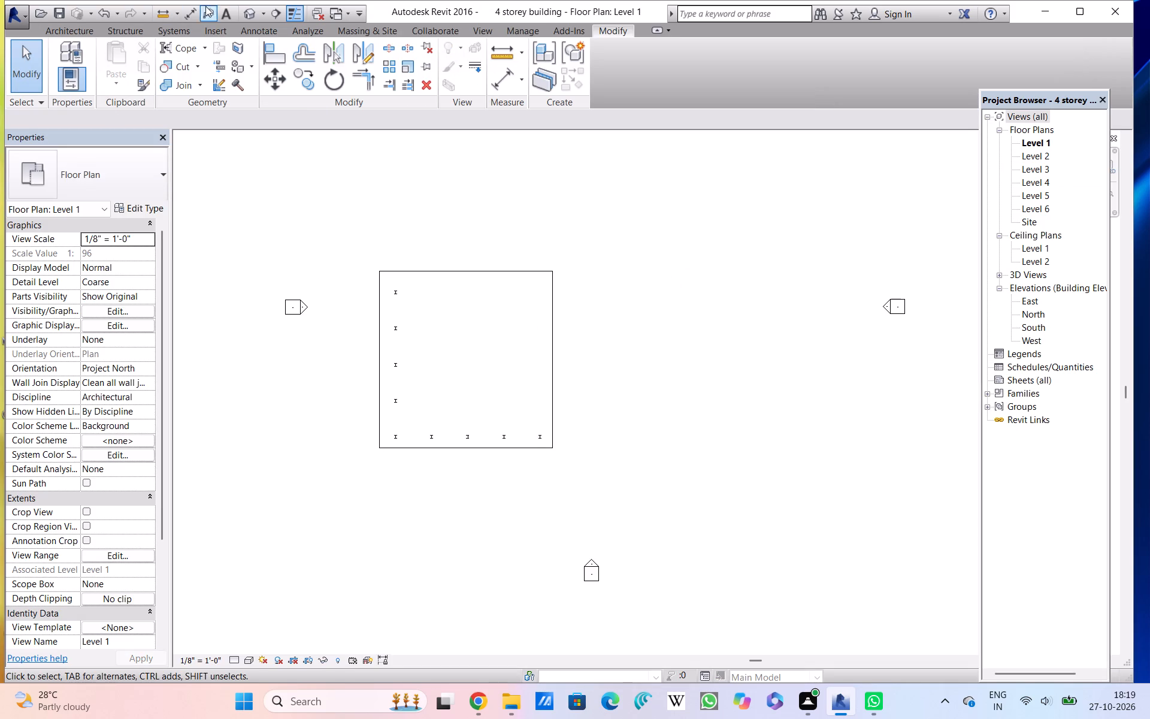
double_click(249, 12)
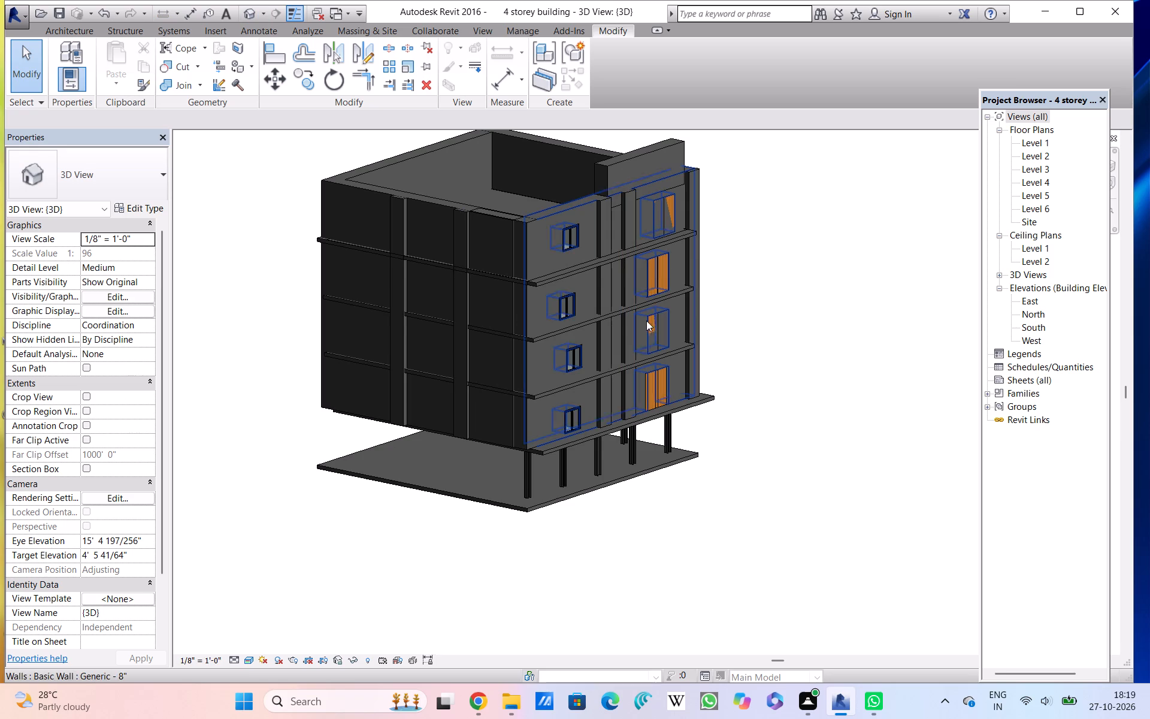
Delete all the 72" x 84" double flush doors on Levels 2 to 5 of the west facade, including the overlapping duplicates.
left_click(652, 293)
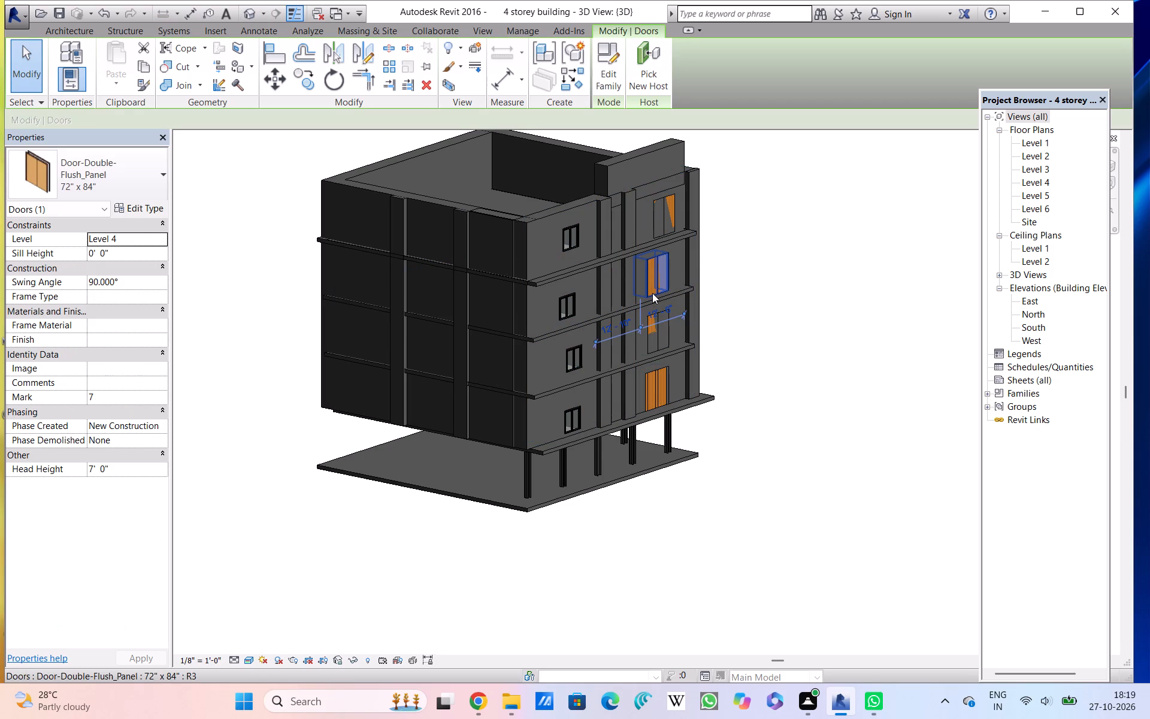
left_click(664, 319, "ctrl")
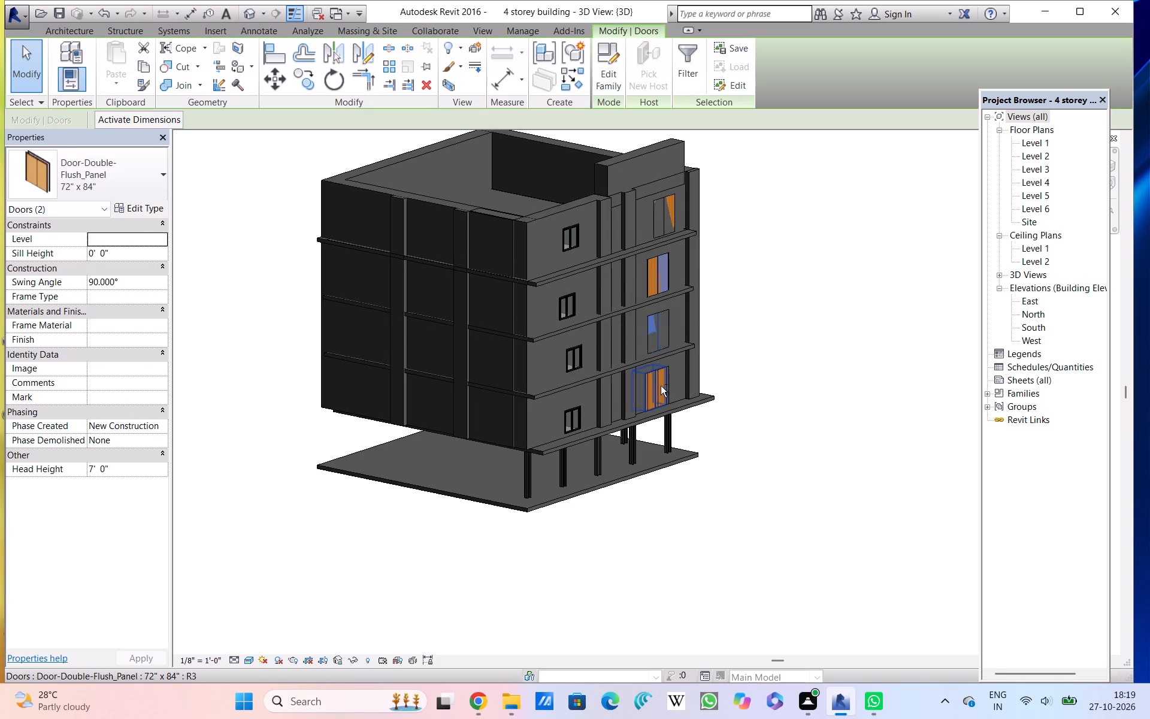
left_click(661, 391, "ctrl")
left_click(654, 229, "ctrl")
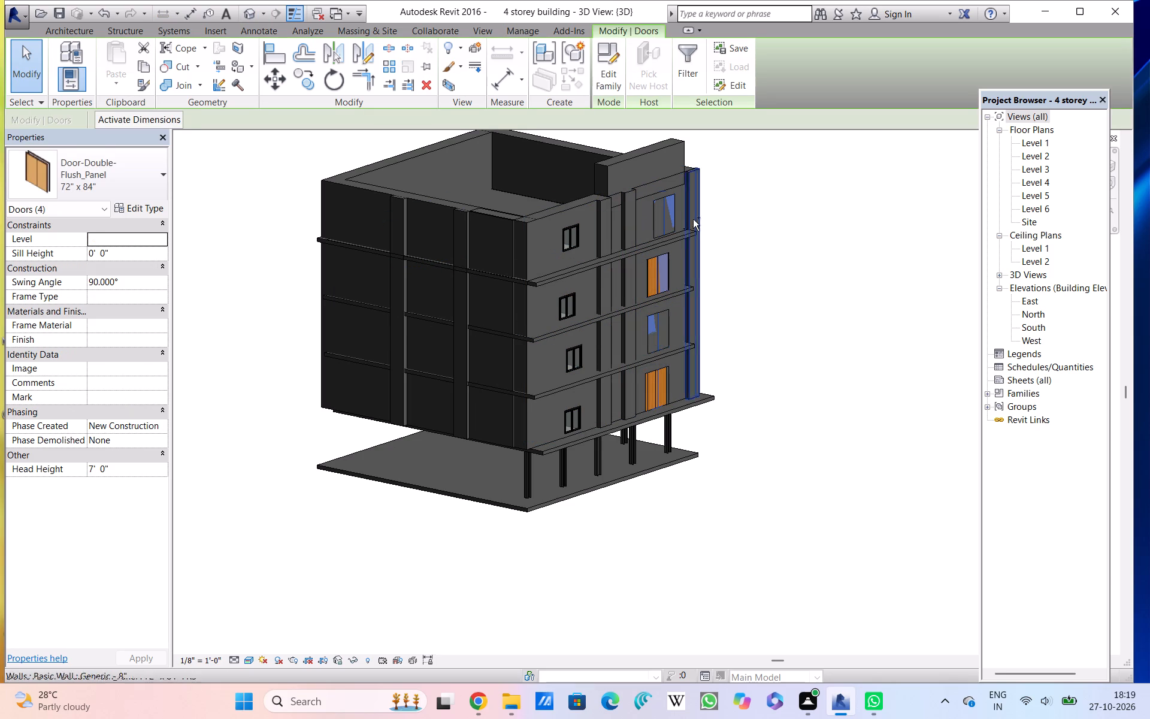
key("Delete")
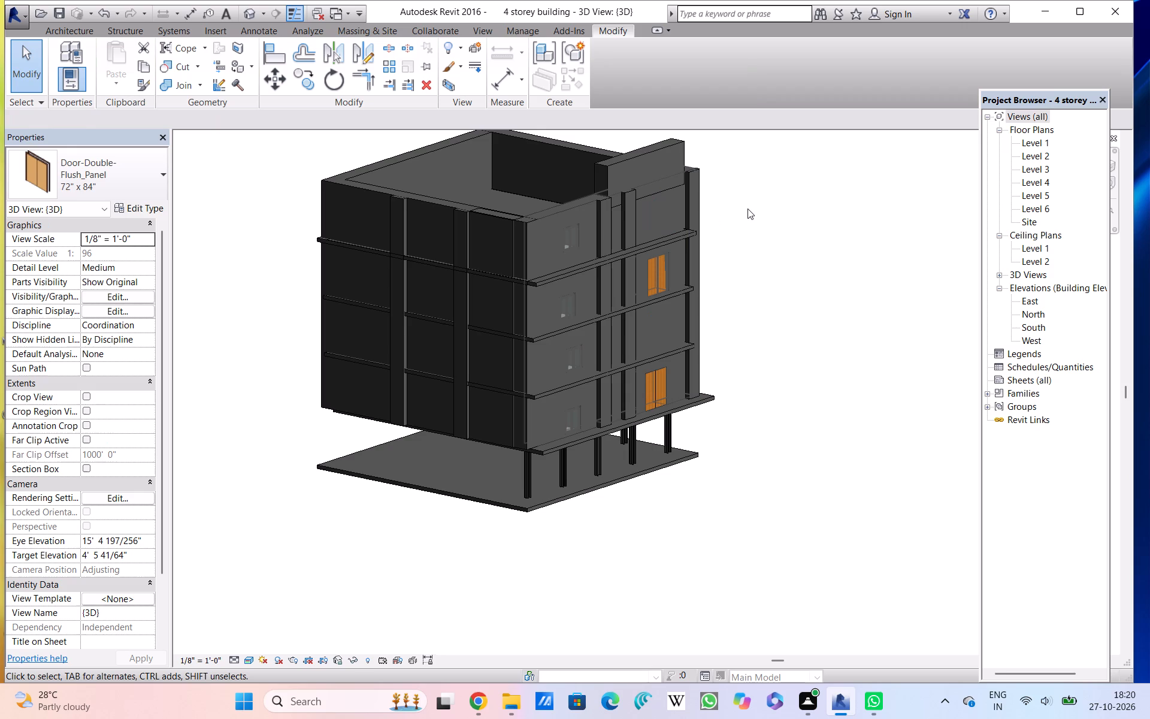
left_click(656, 288)
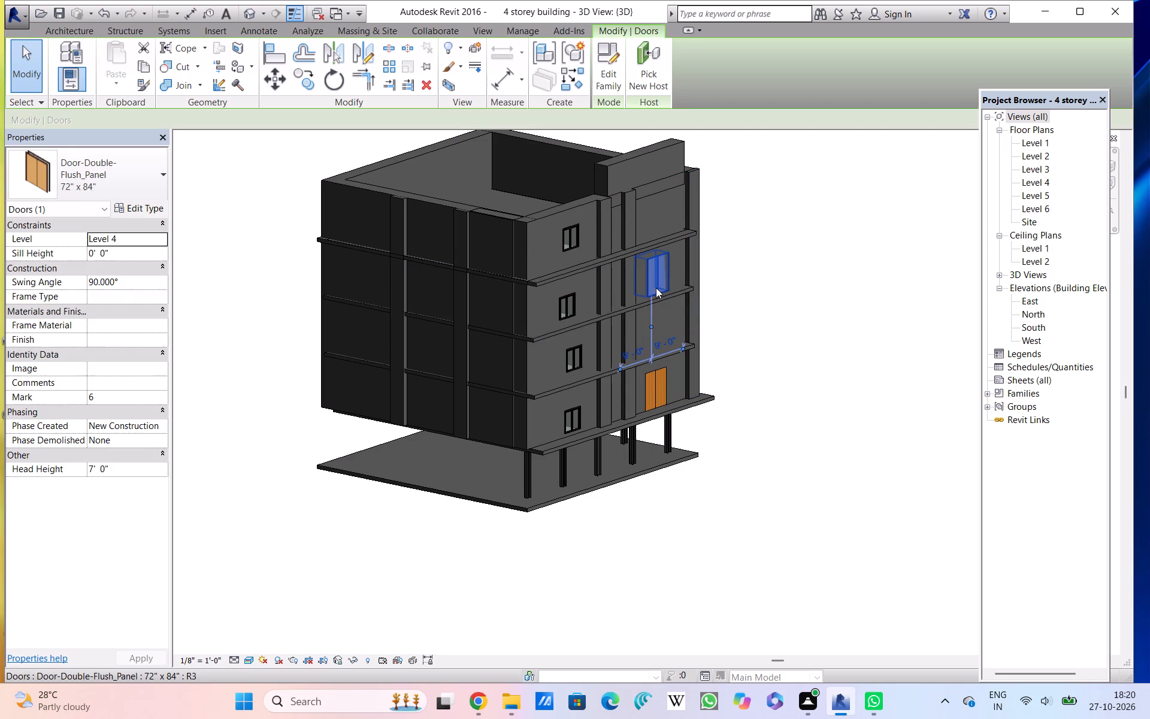
left_click(658, 392, "ctrl")
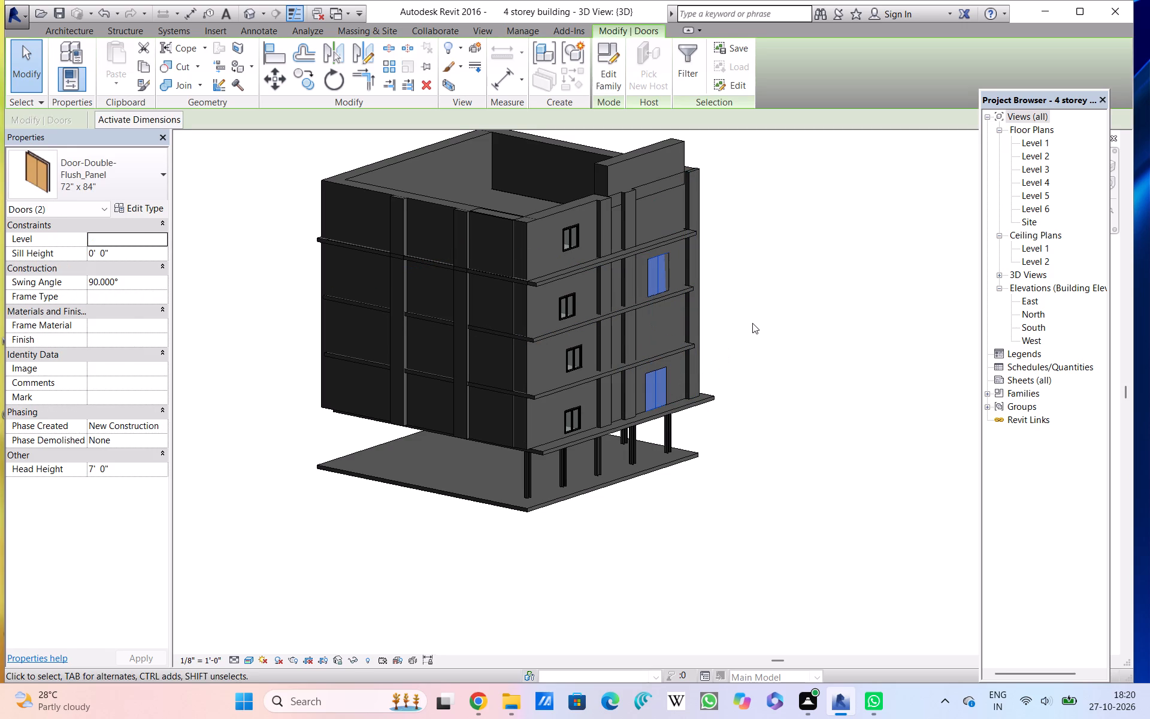
key("Delete")
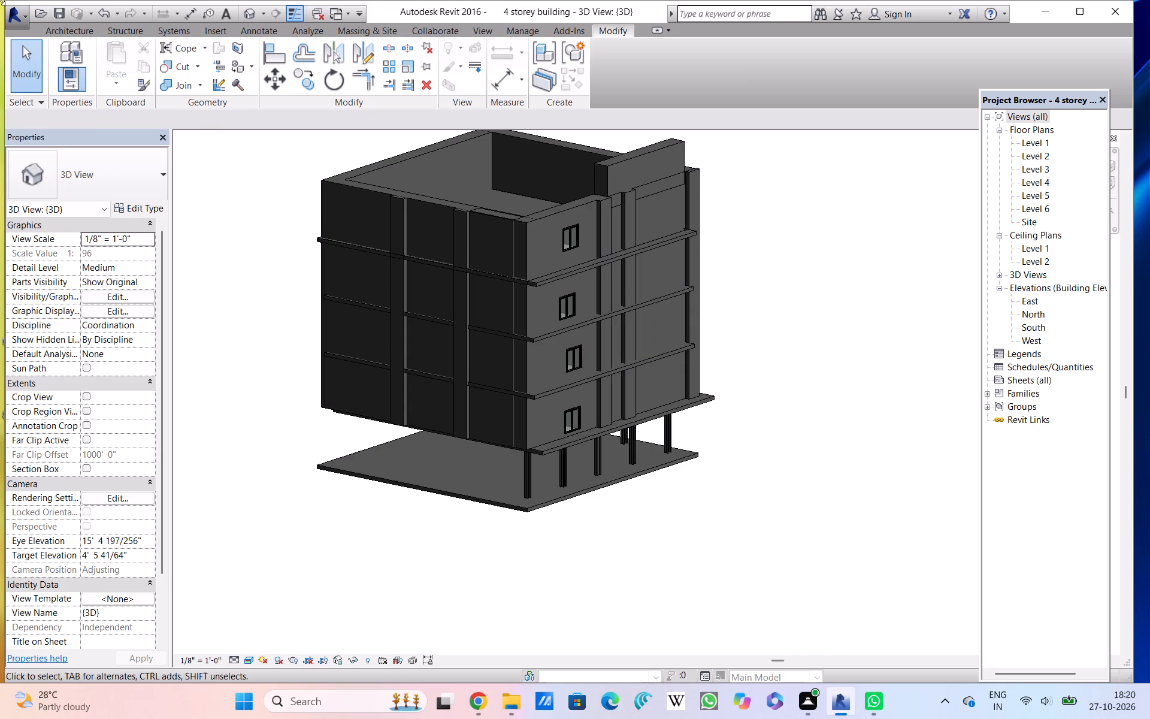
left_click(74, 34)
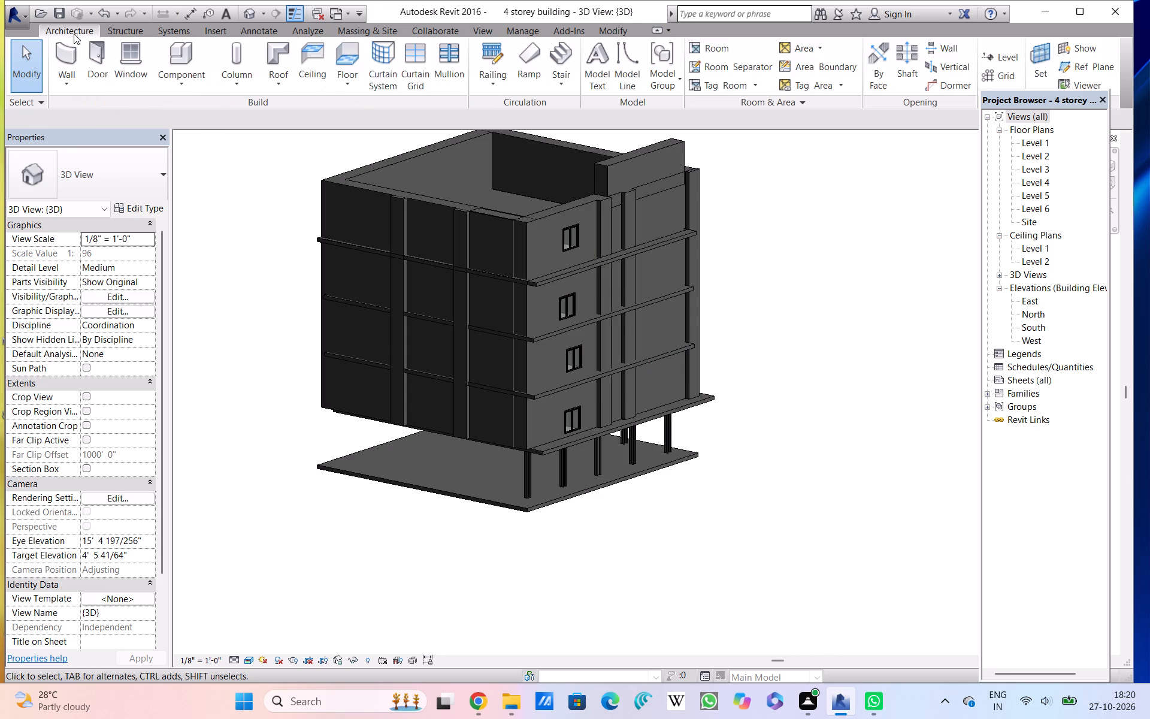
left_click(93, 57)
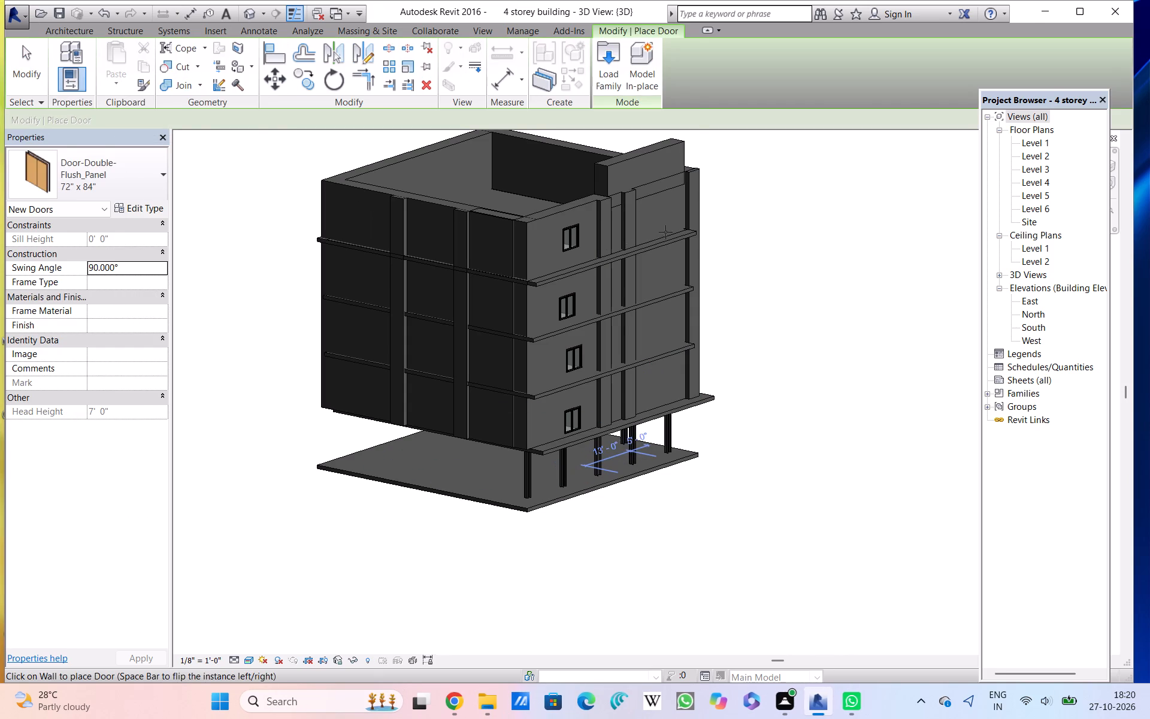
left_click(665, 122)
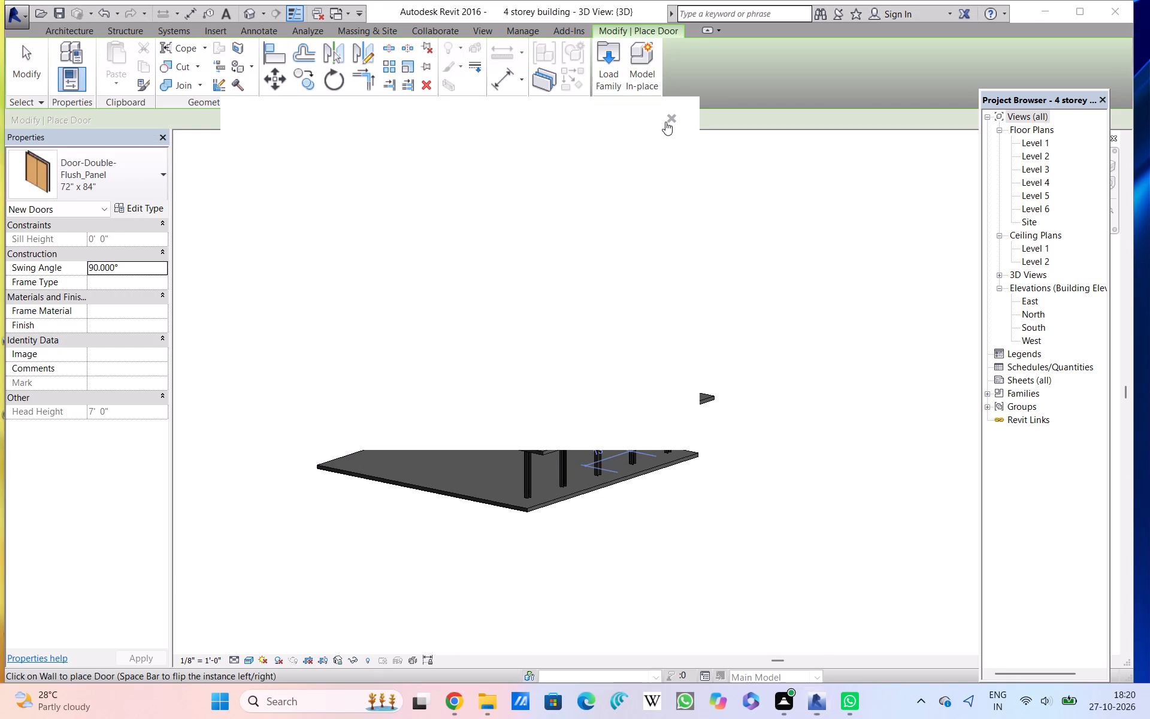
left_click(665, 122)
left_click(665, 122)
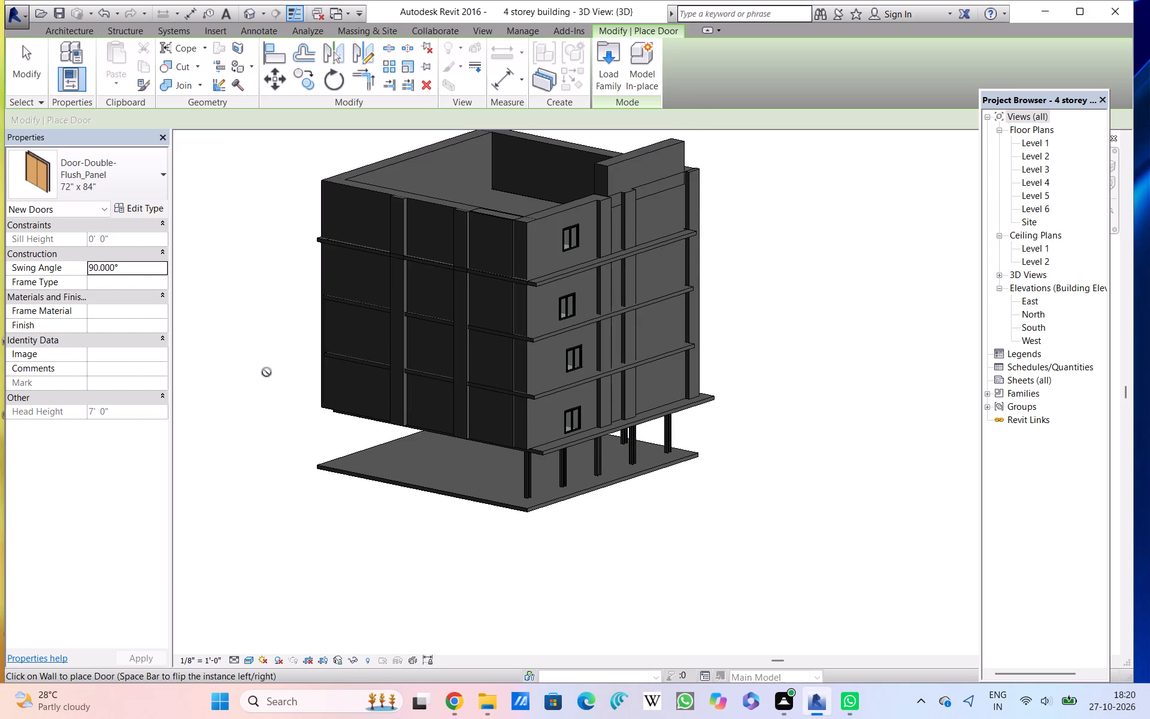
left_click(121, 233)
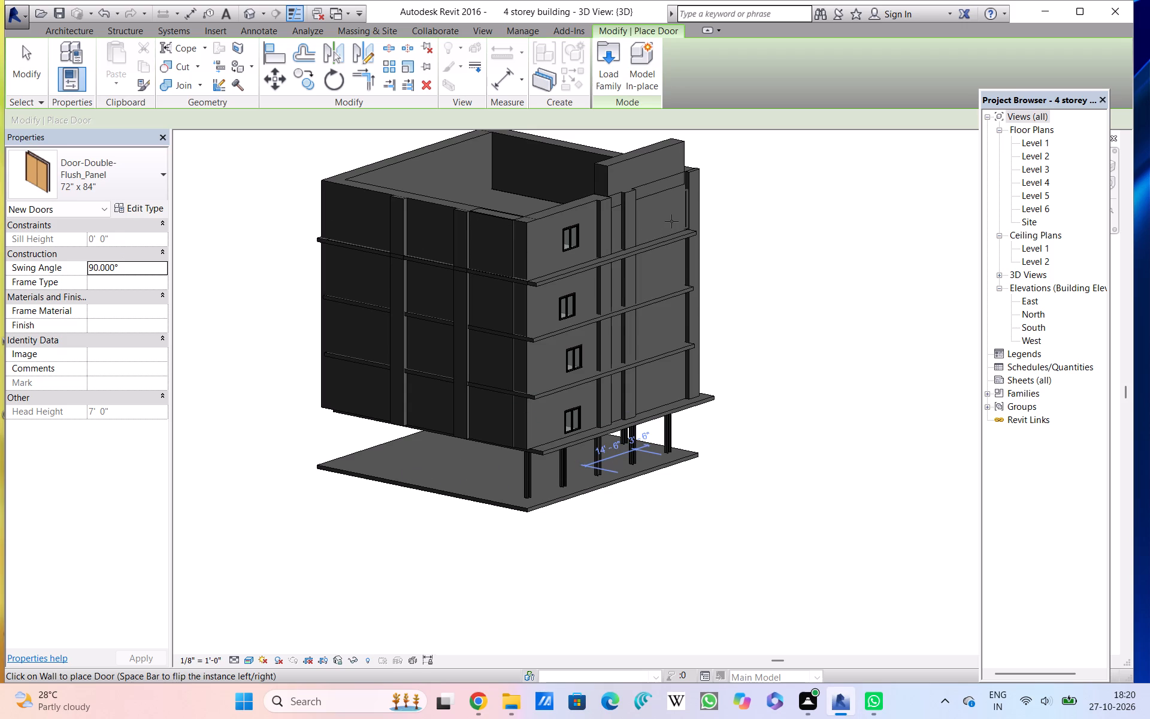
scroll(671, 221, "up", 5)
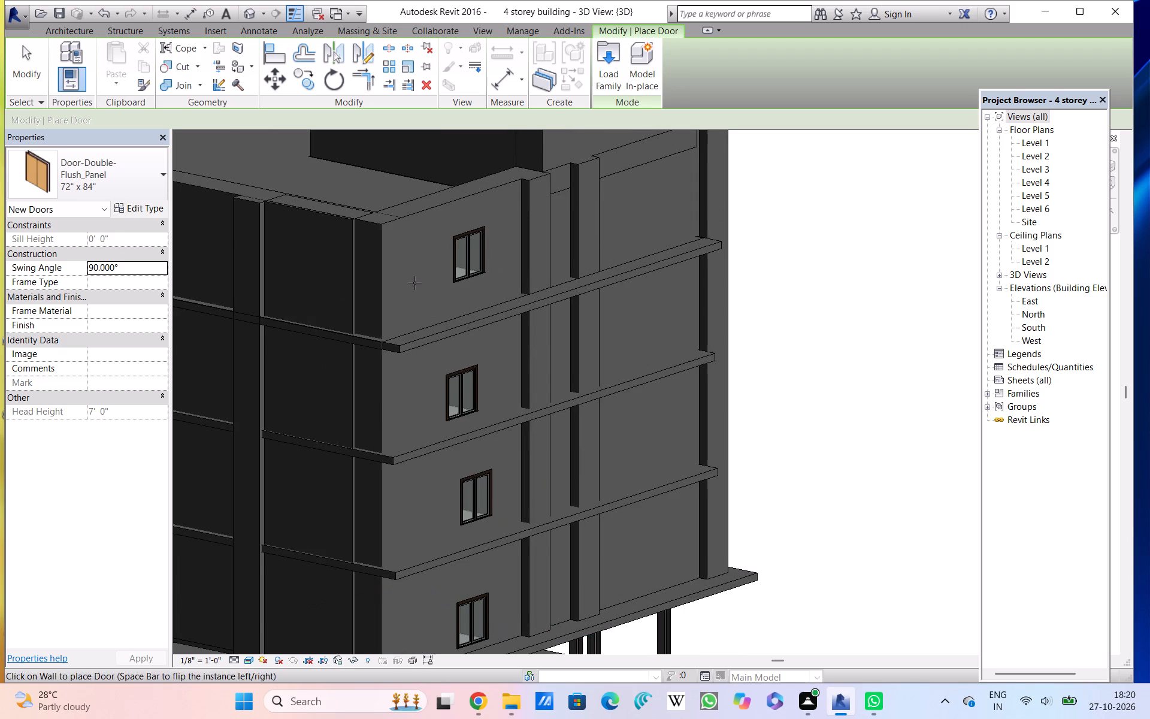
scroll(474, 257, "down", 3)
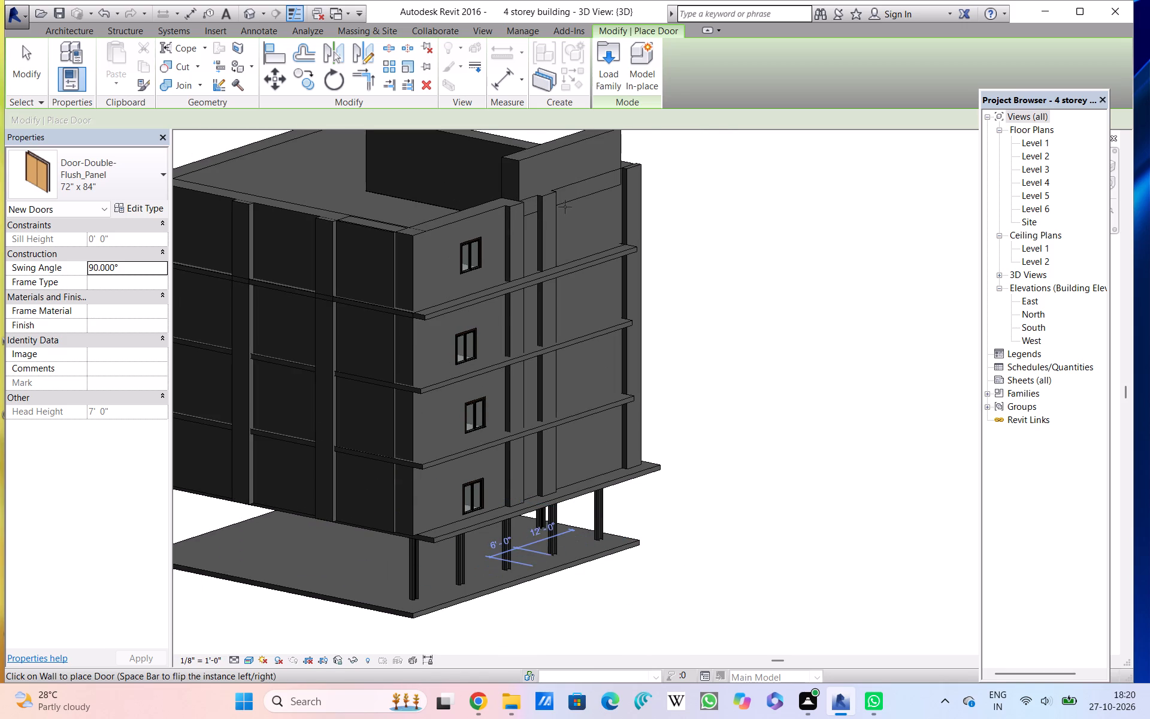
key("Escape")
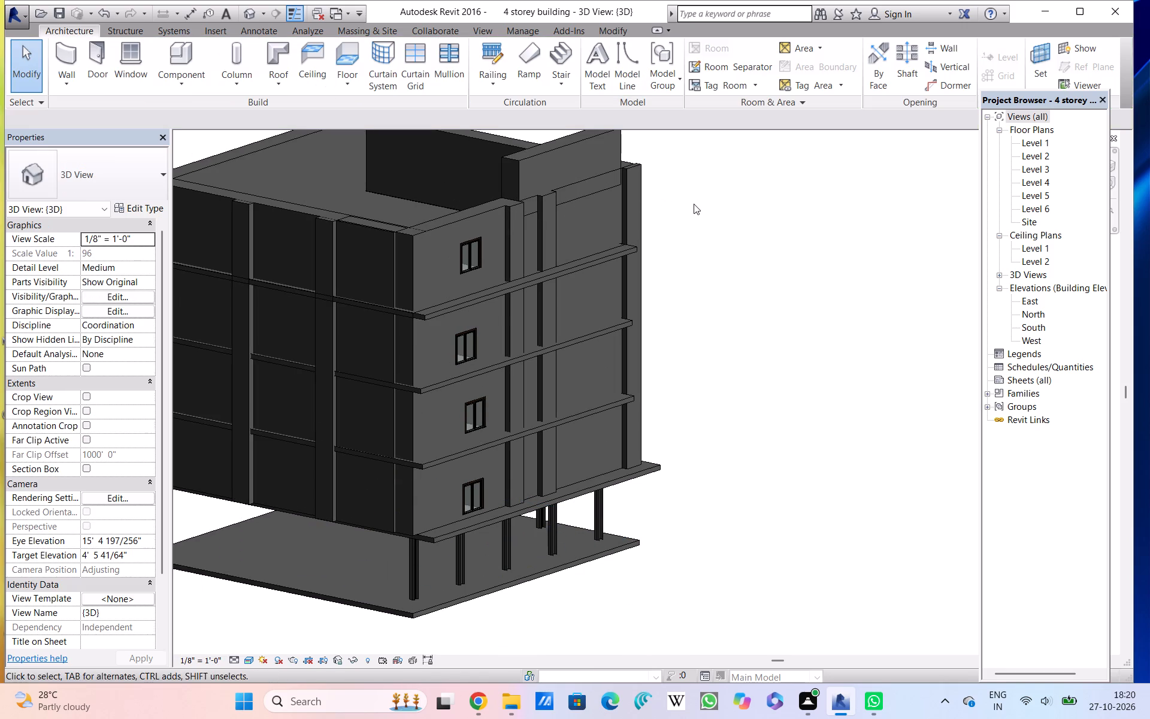
Delete the raised Generic - 8" parapet wall above the former door bay of the west facade.
left_click(512, 164)
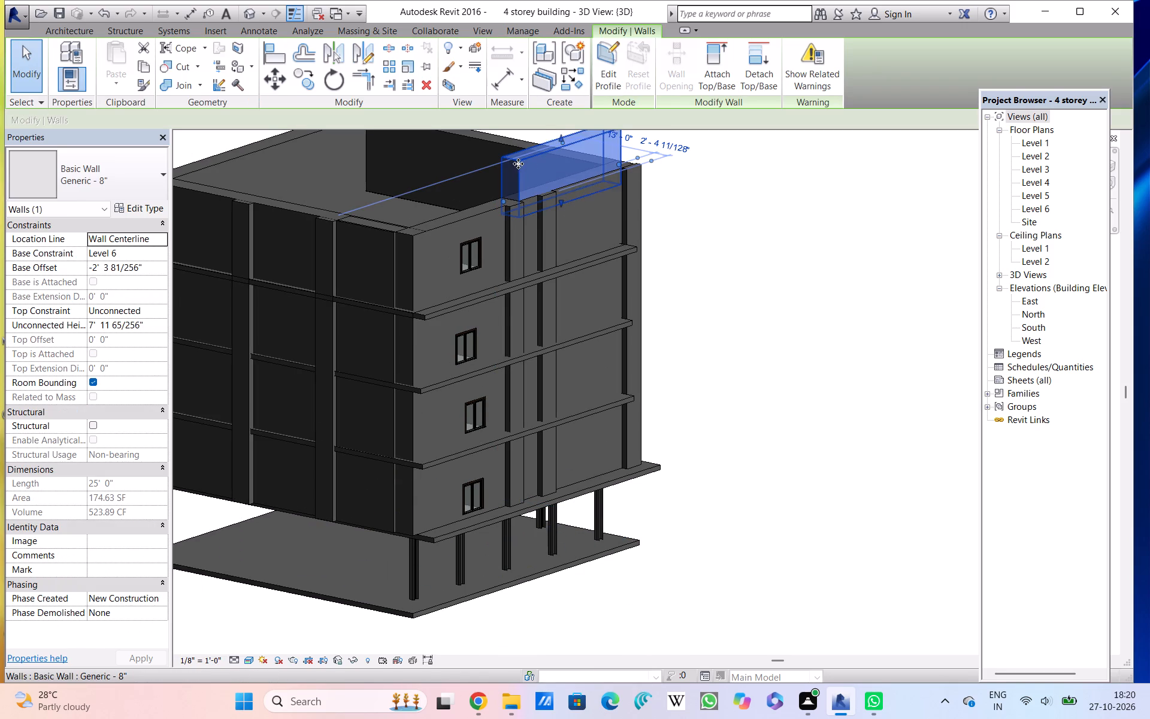
key("Delete")
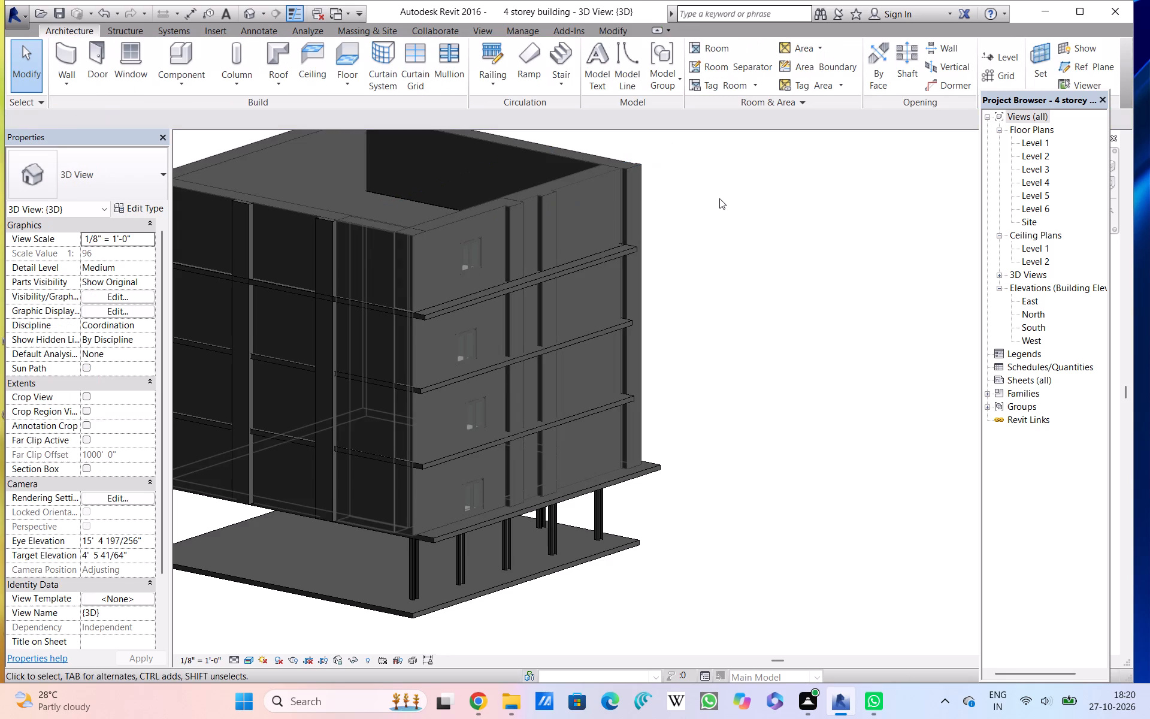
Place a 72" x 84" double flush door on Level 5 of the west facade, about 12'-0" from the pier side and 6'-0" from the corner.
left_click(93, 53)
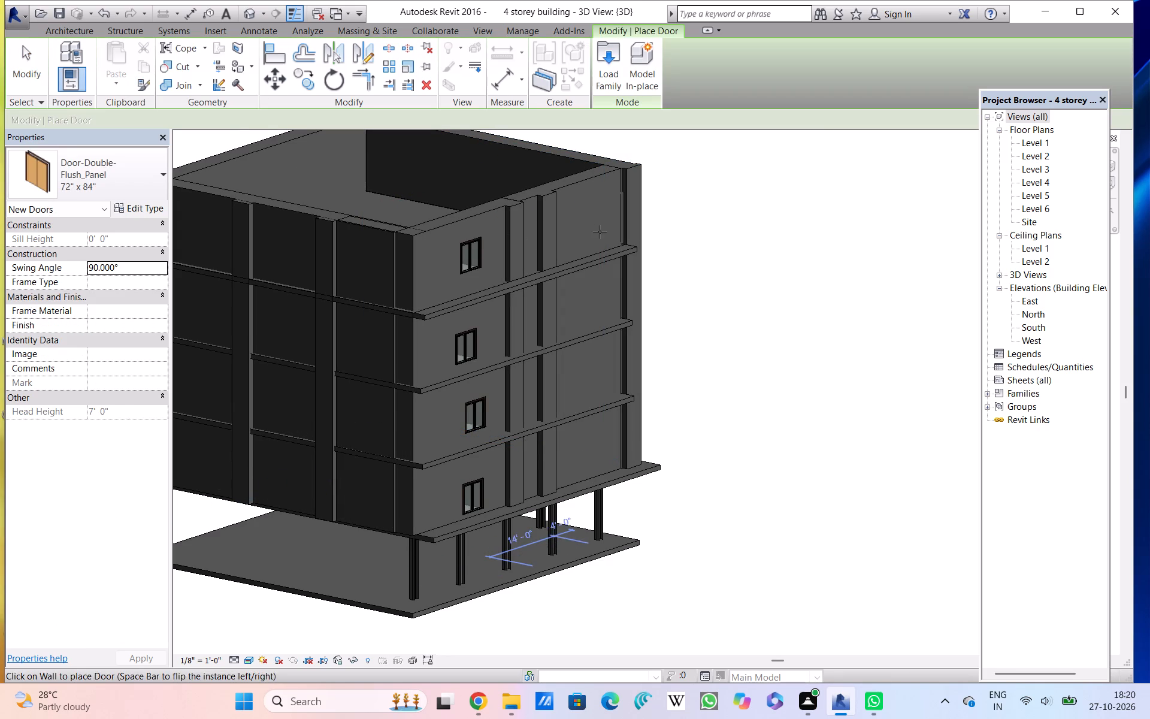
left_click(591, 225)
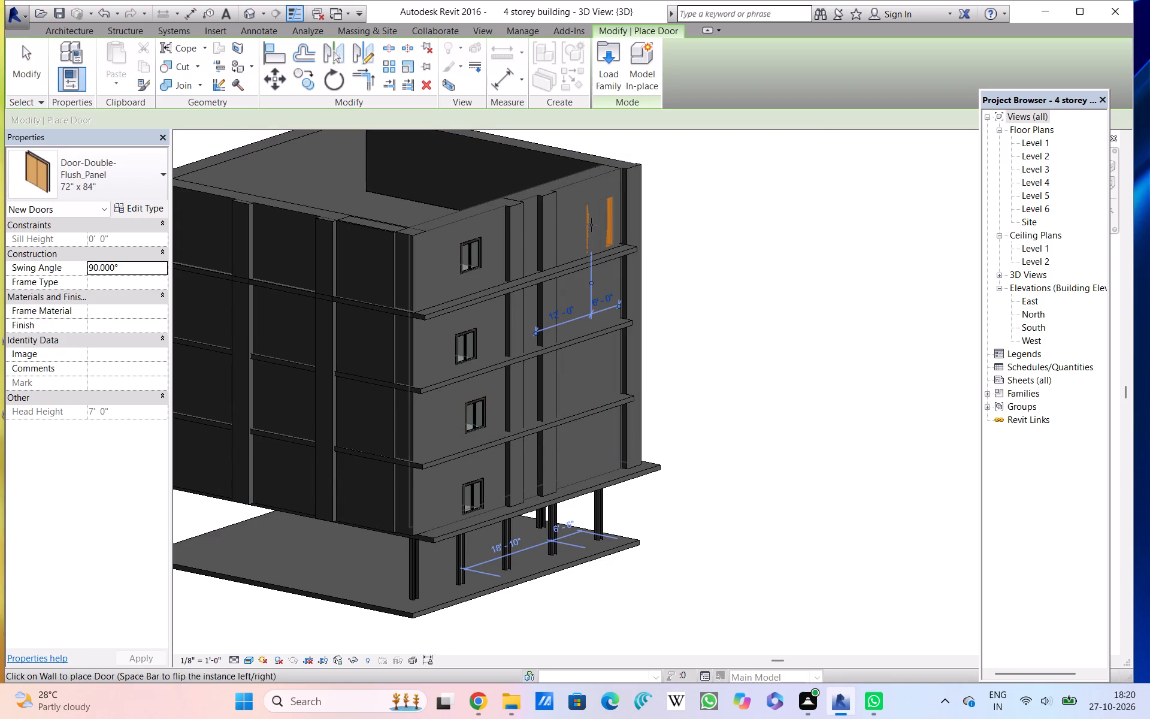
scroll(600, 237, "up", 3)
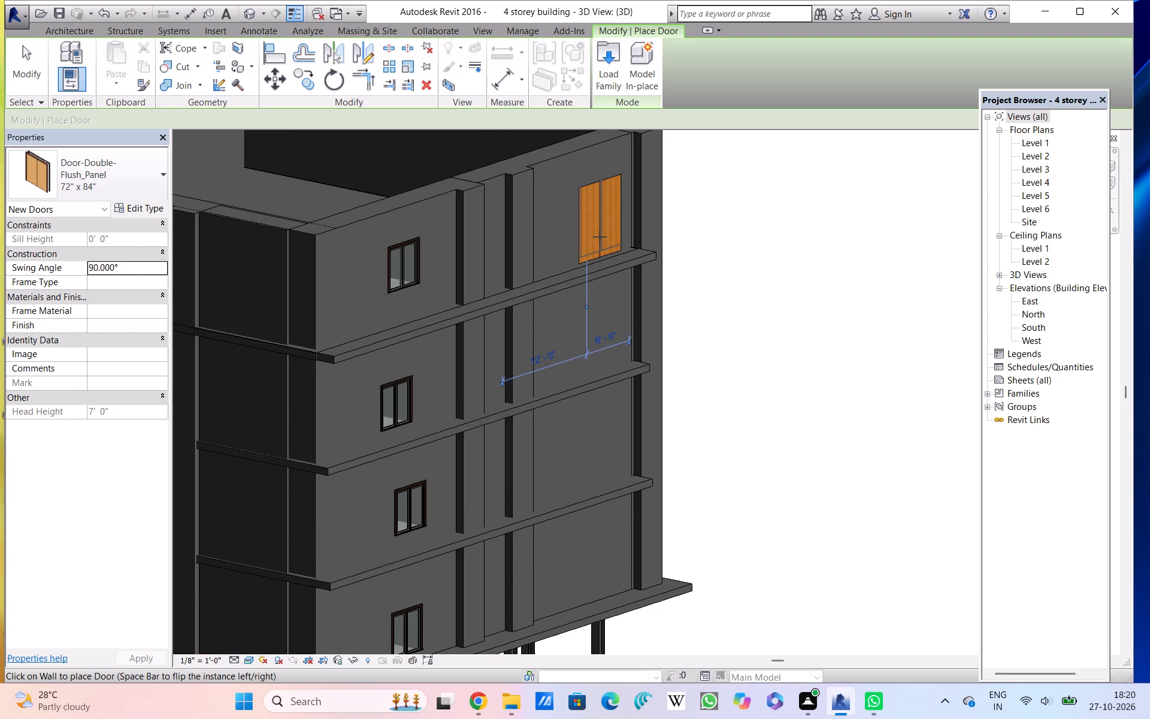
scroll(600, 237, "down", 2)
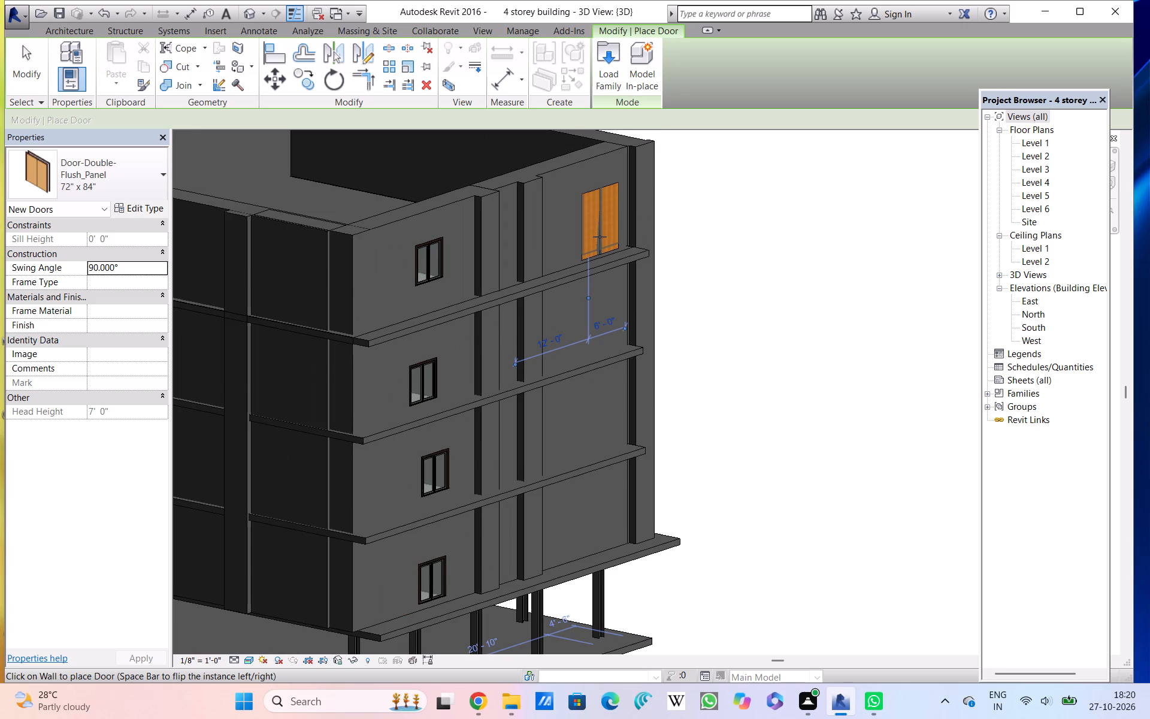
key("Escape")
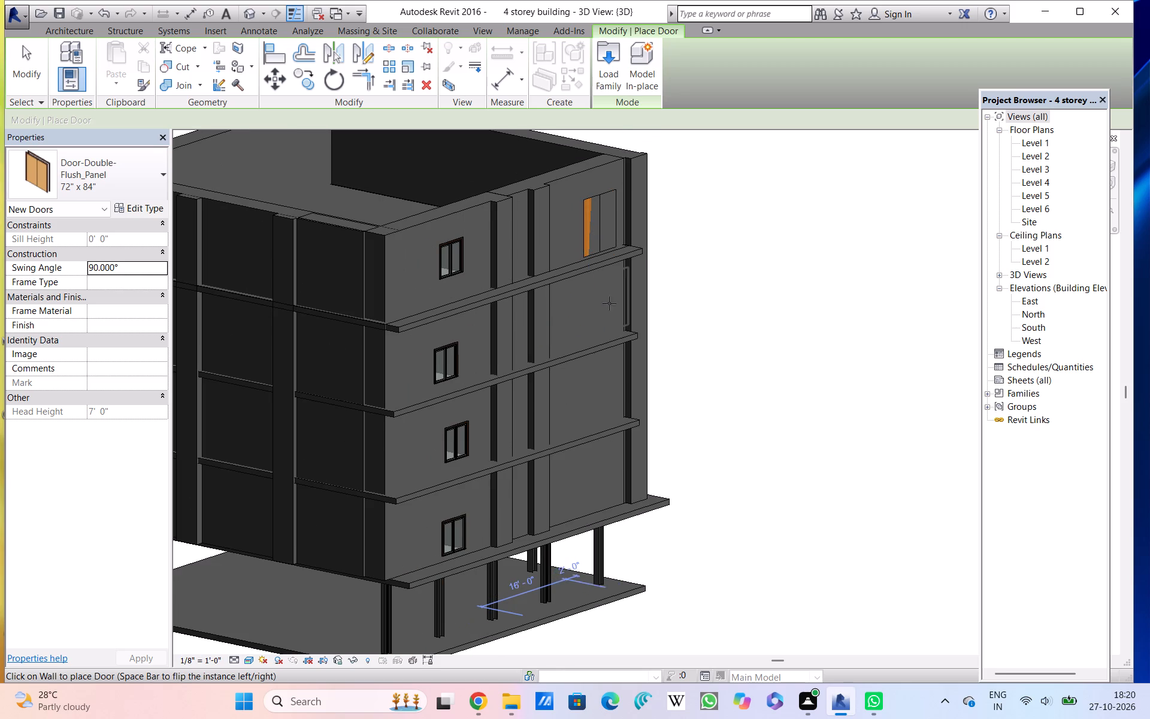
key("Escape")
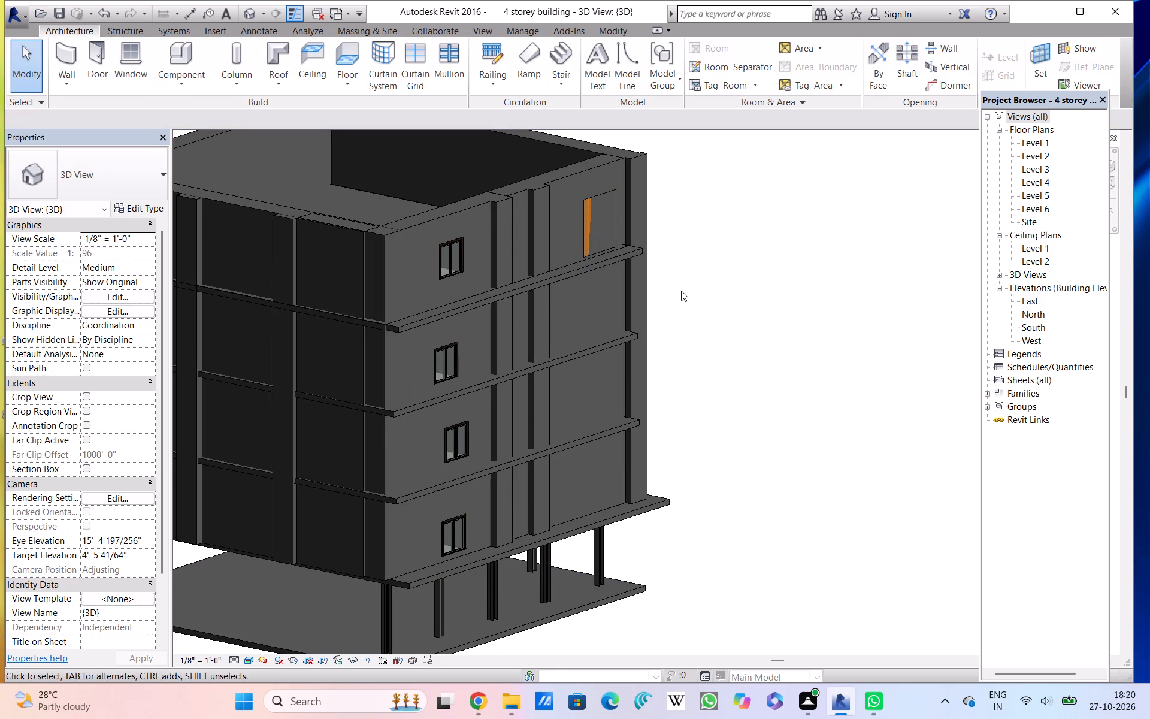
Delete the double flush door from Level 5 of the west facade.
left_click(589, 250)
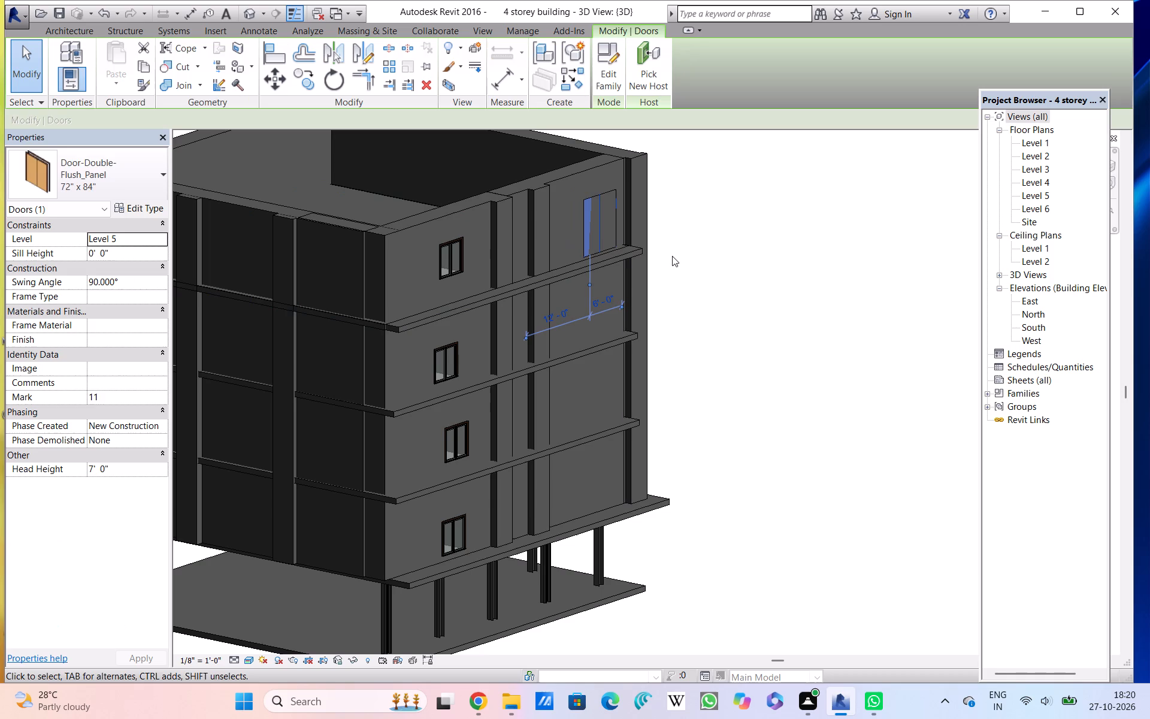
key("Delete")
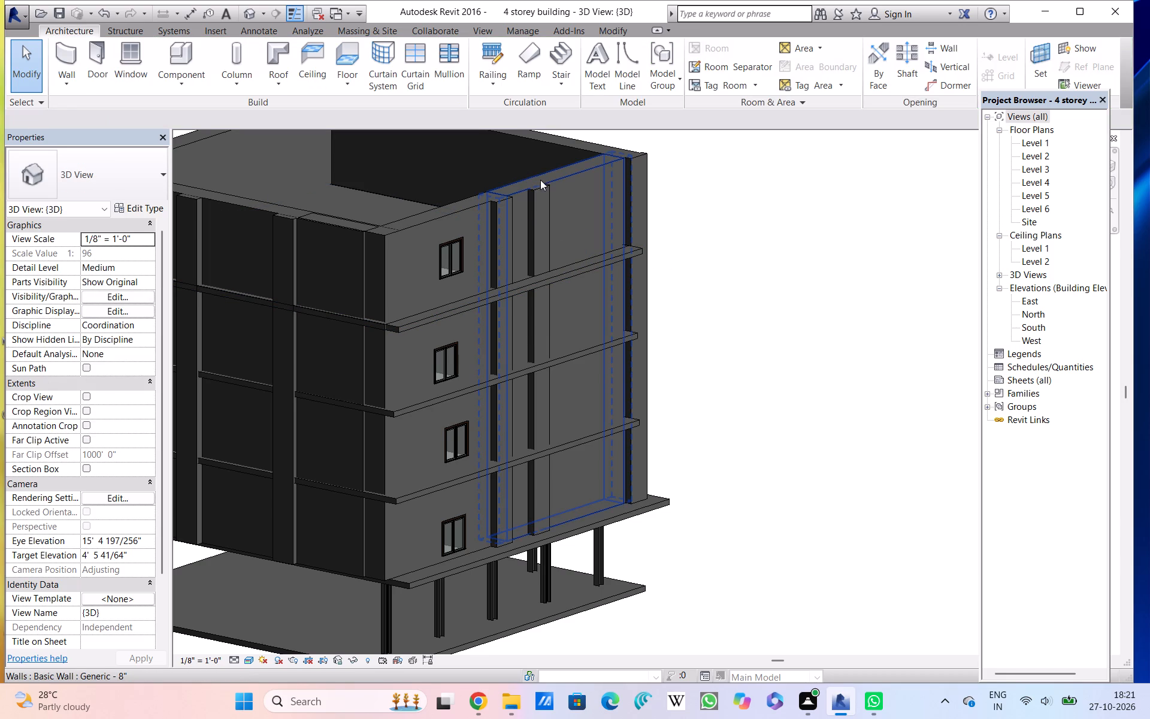
Set the structure layer thickness of the Generic - 8" wall type to 9".
left_click(541, 180)
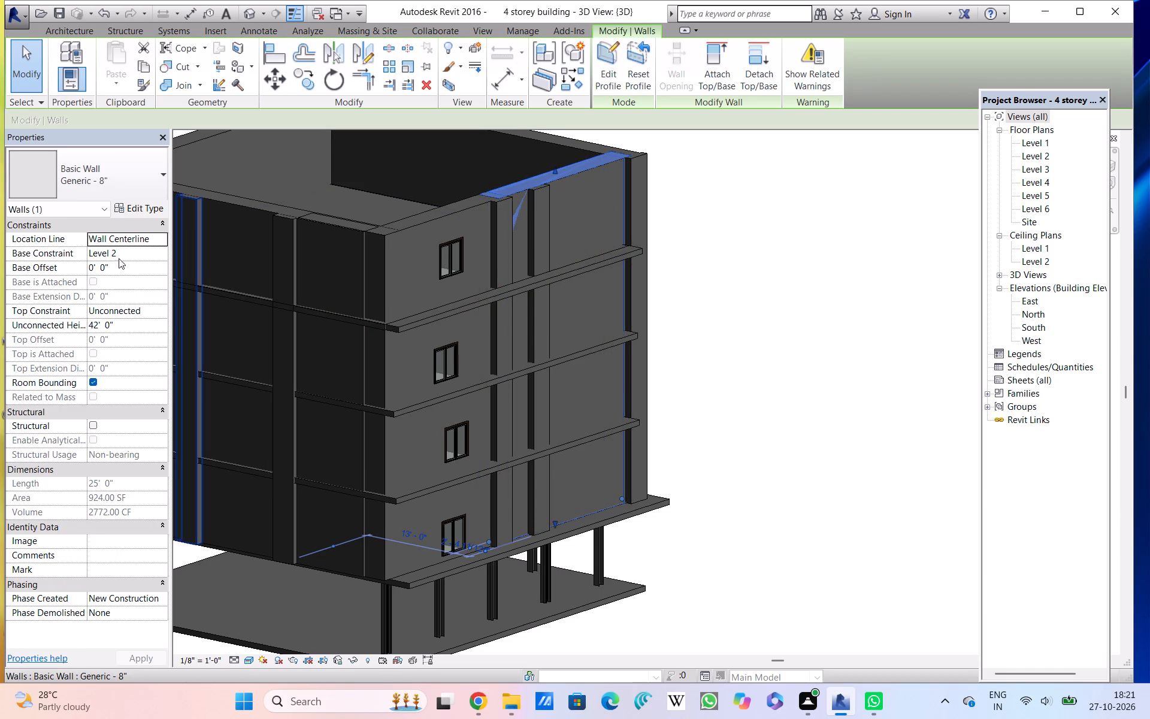
left_click(144, 204)
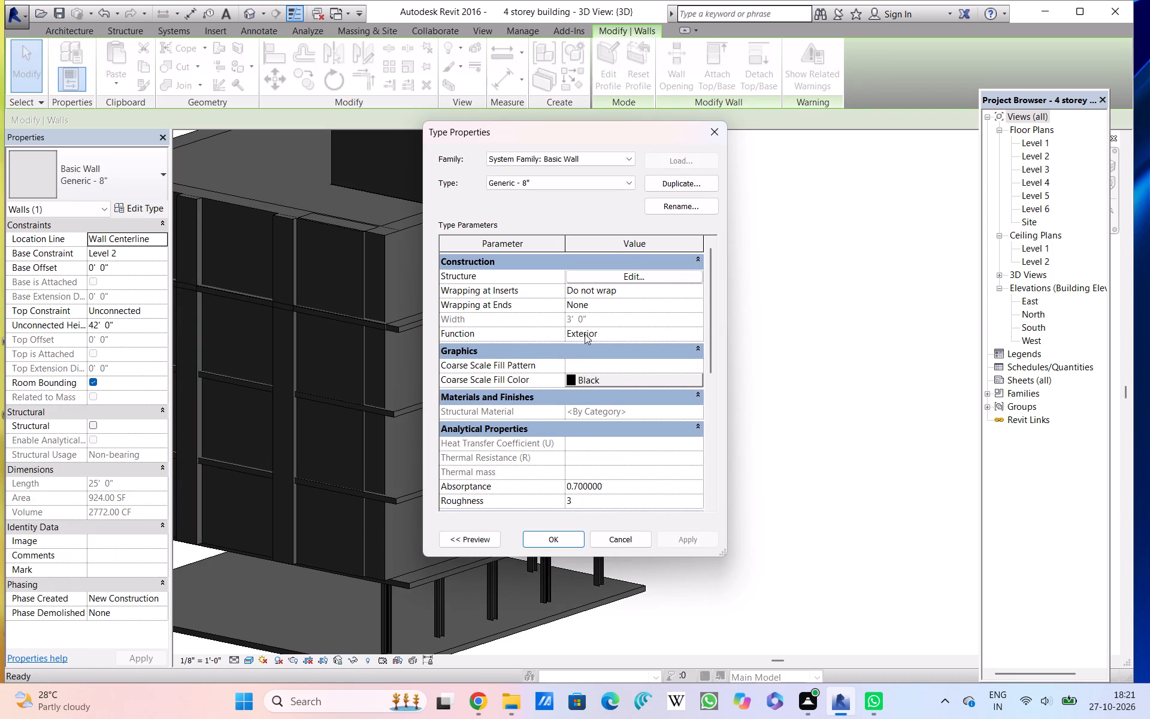
left_click(634, 268)
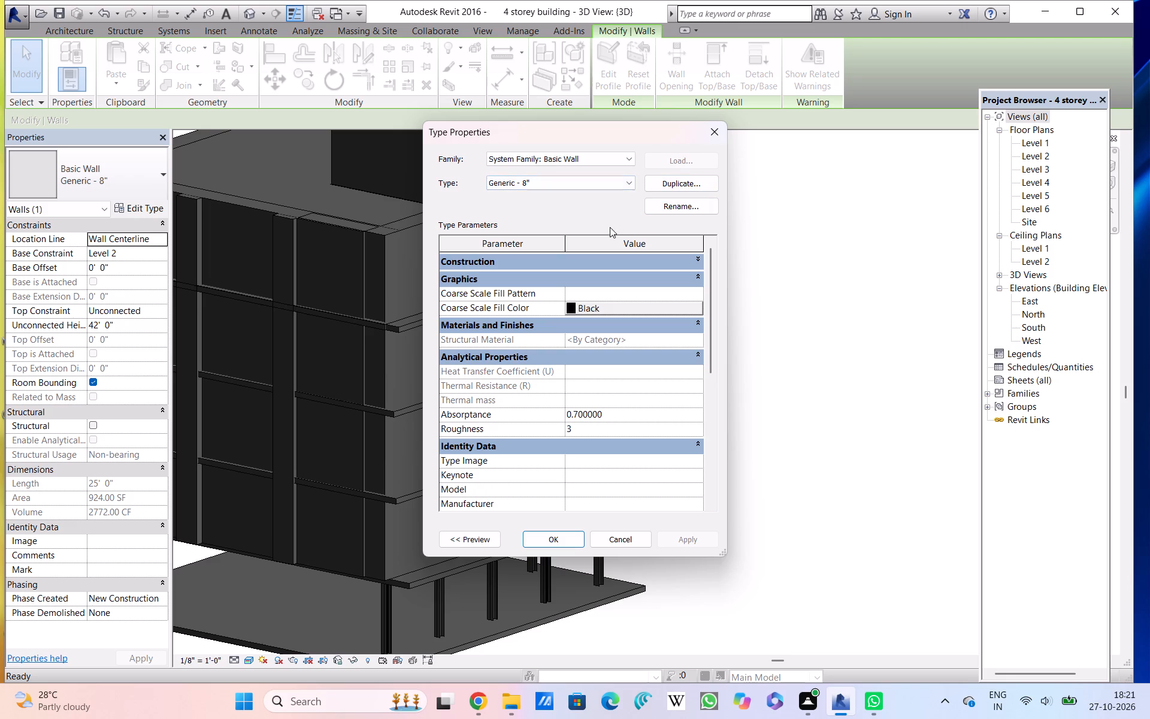
left_click(556, 538)
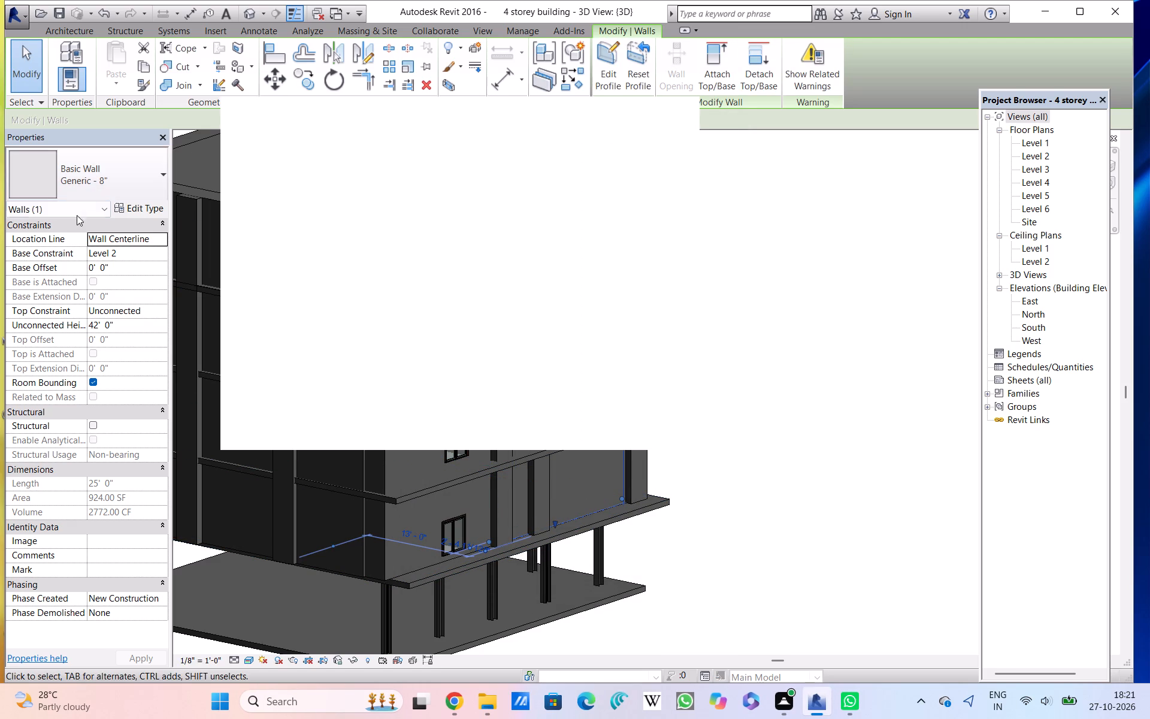
double_click(674, 115)
left_click(674, 115)
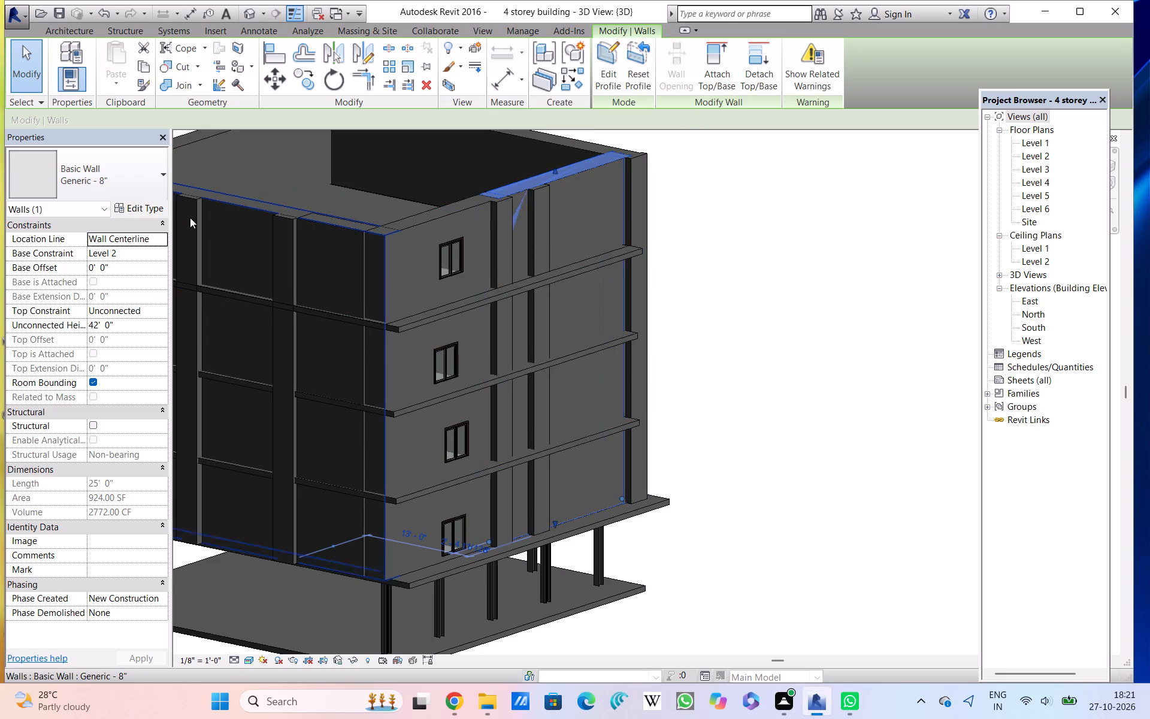
left_click(140, 203)
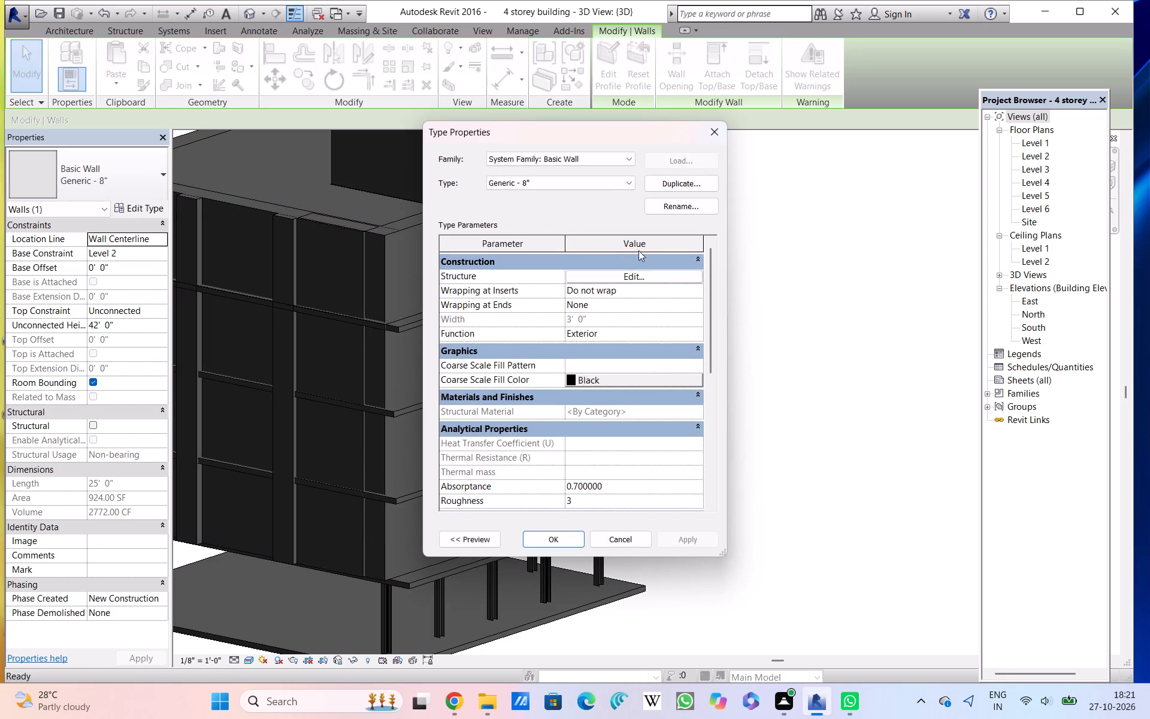
double_click(635, 276)
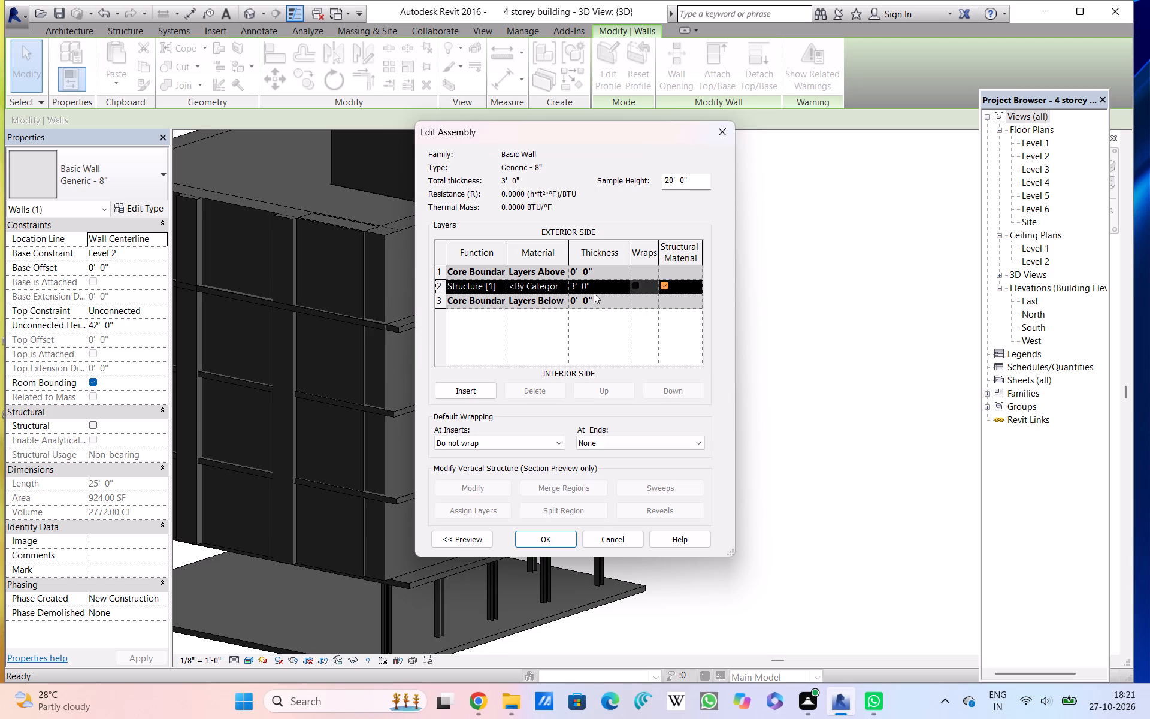
double_click(589, 286)
left_click_drag(589, 286, 535, 277)
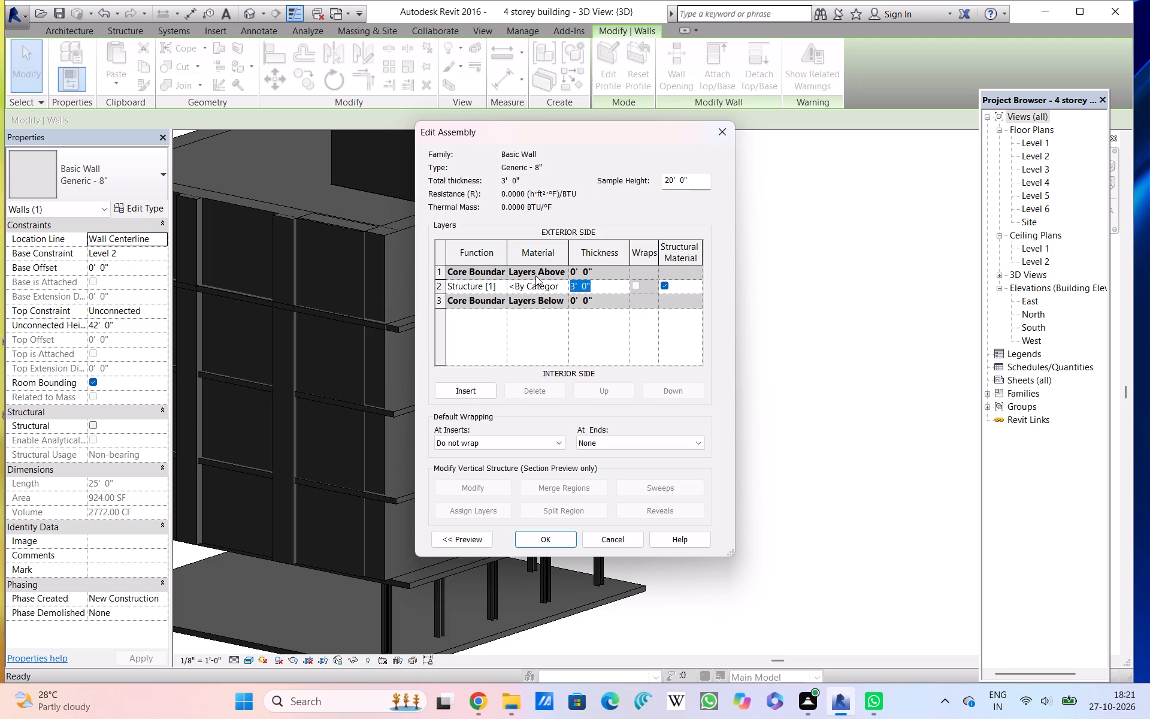
key("BackSpace")
key("9")
key("shift+quotedbl")
key("Return")
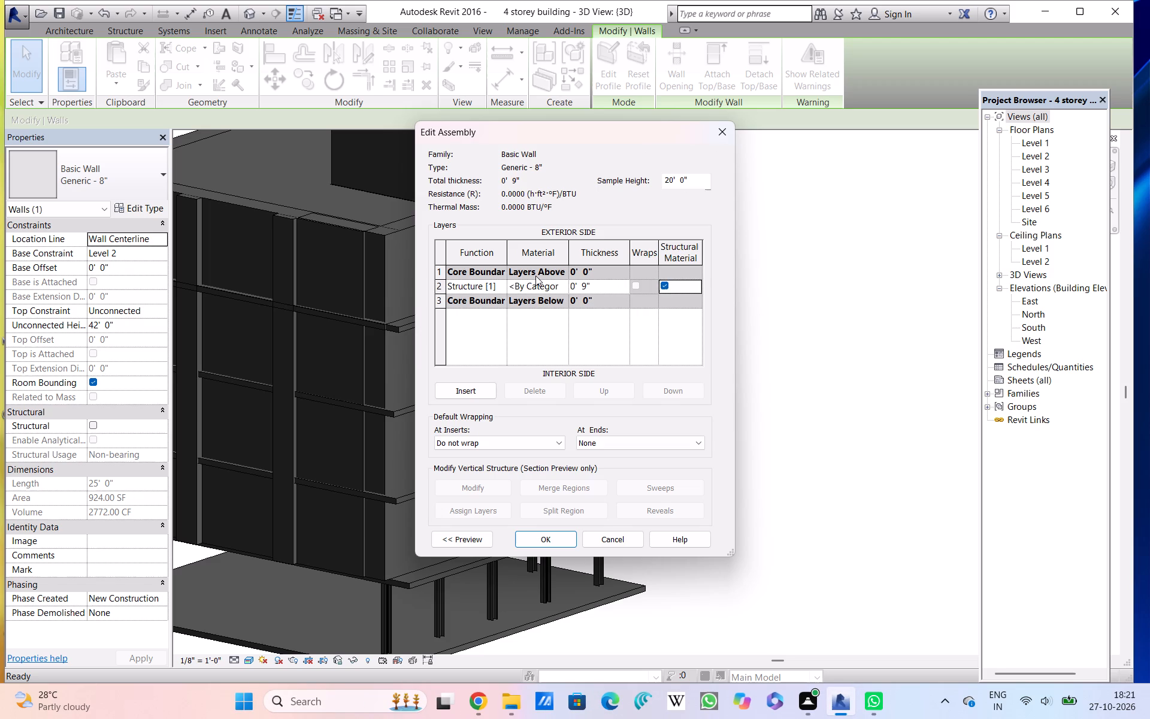
left_click(554, 536)
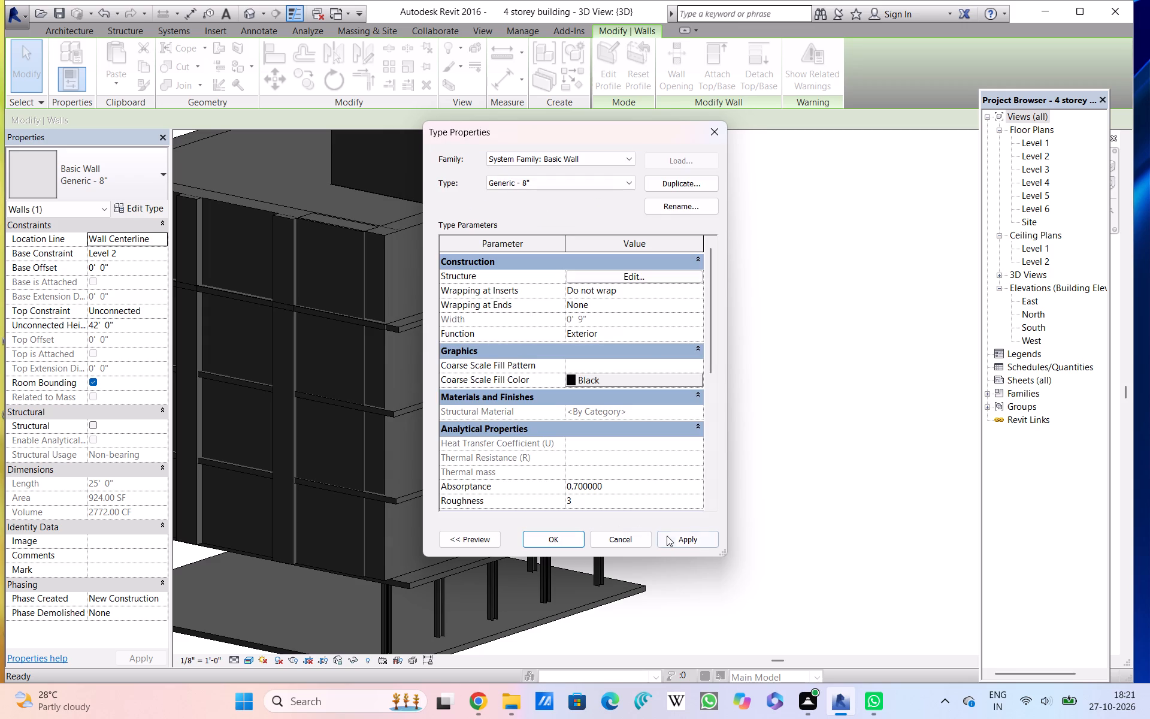
left_click(678, 539)
double_click(569, 545)
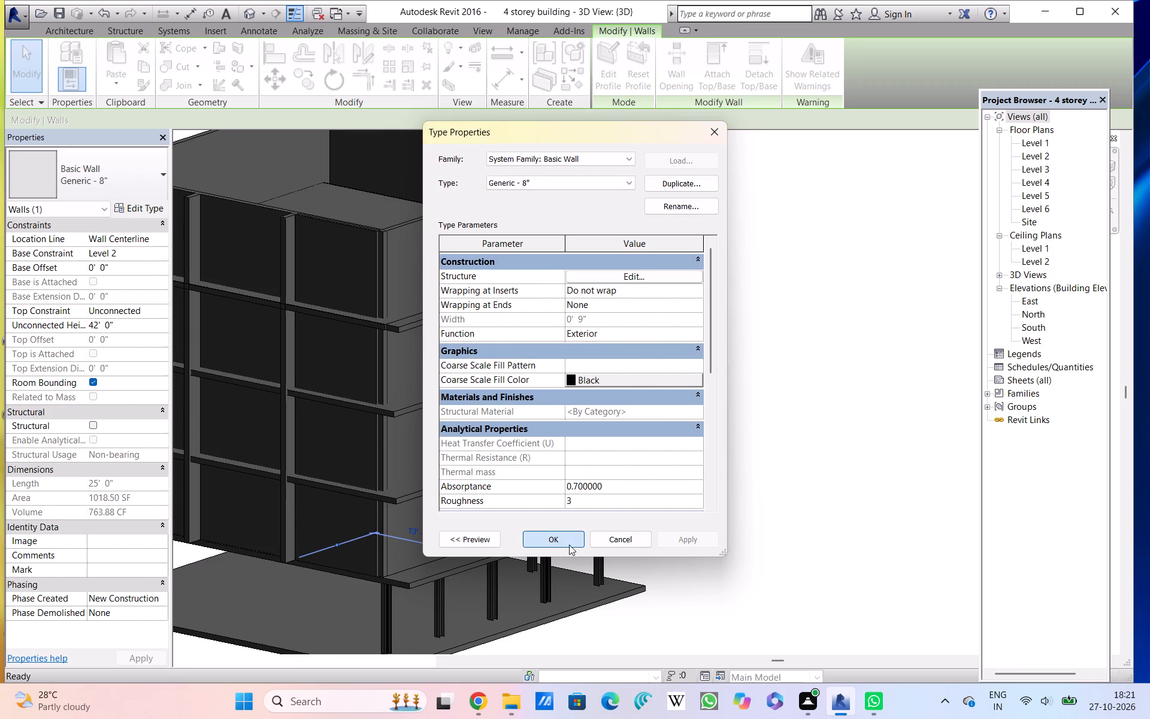
double_click(696, 424)
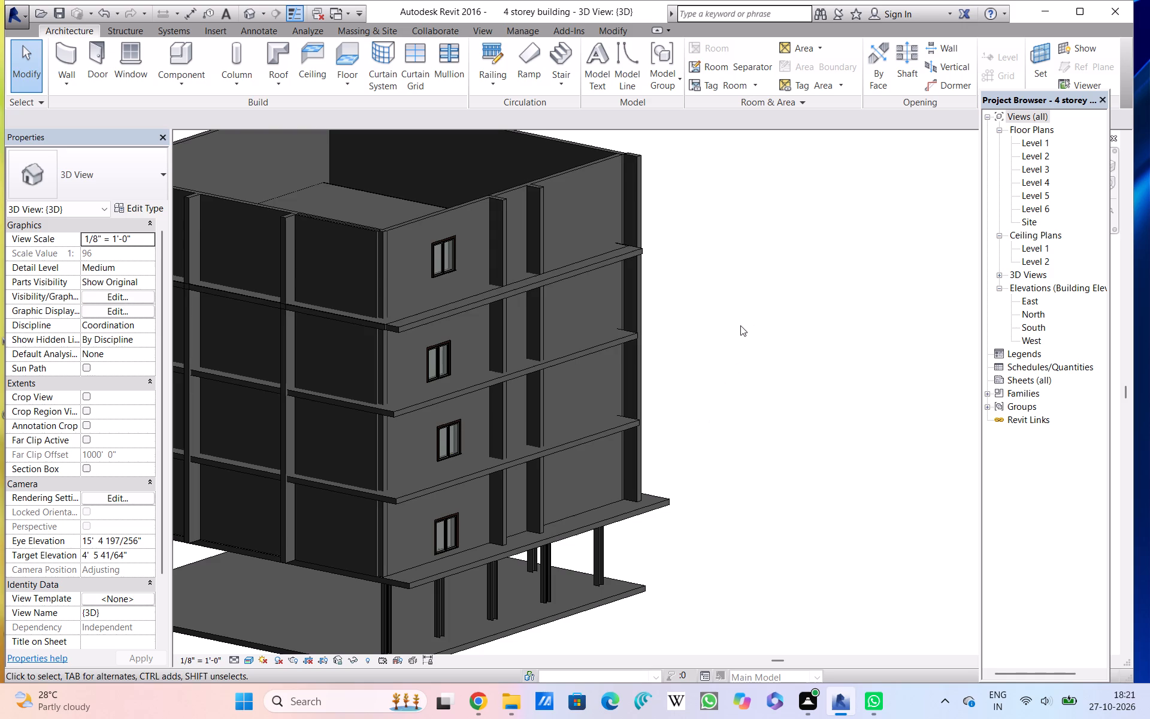
Place a 72" x 84" double flush door on each of Levels 5, 4, 3 and 2 in the west facade's corner bay.
left_click(93, 63)
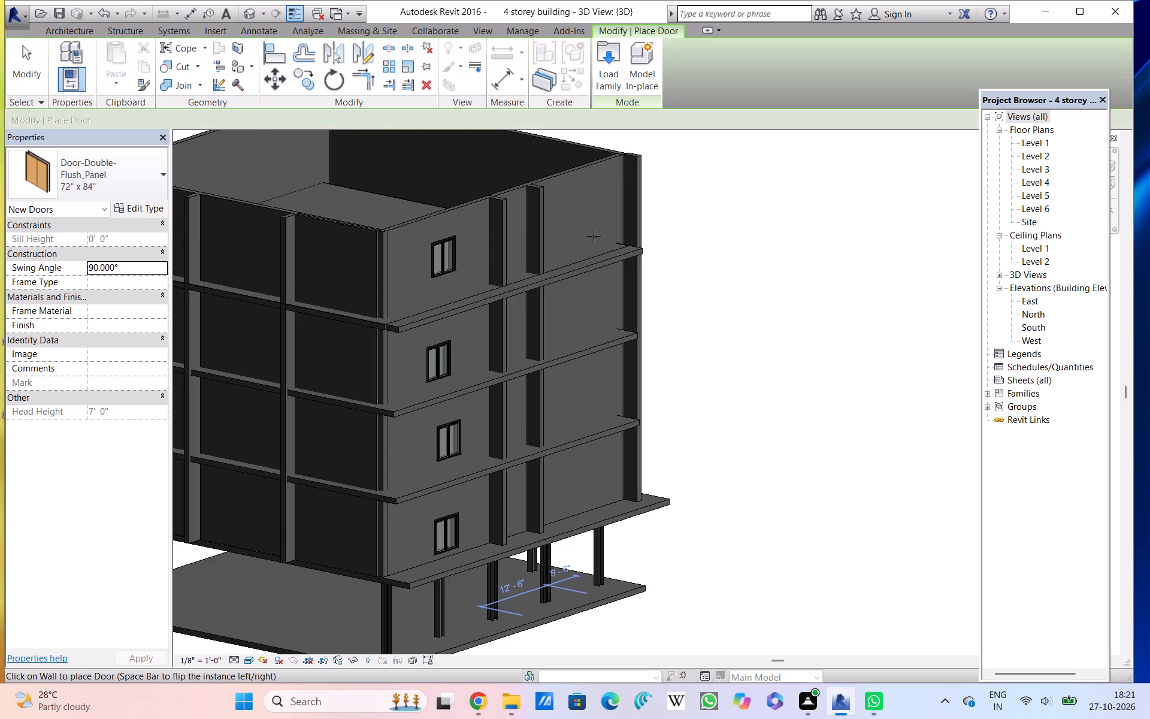
double_click(594, 236)
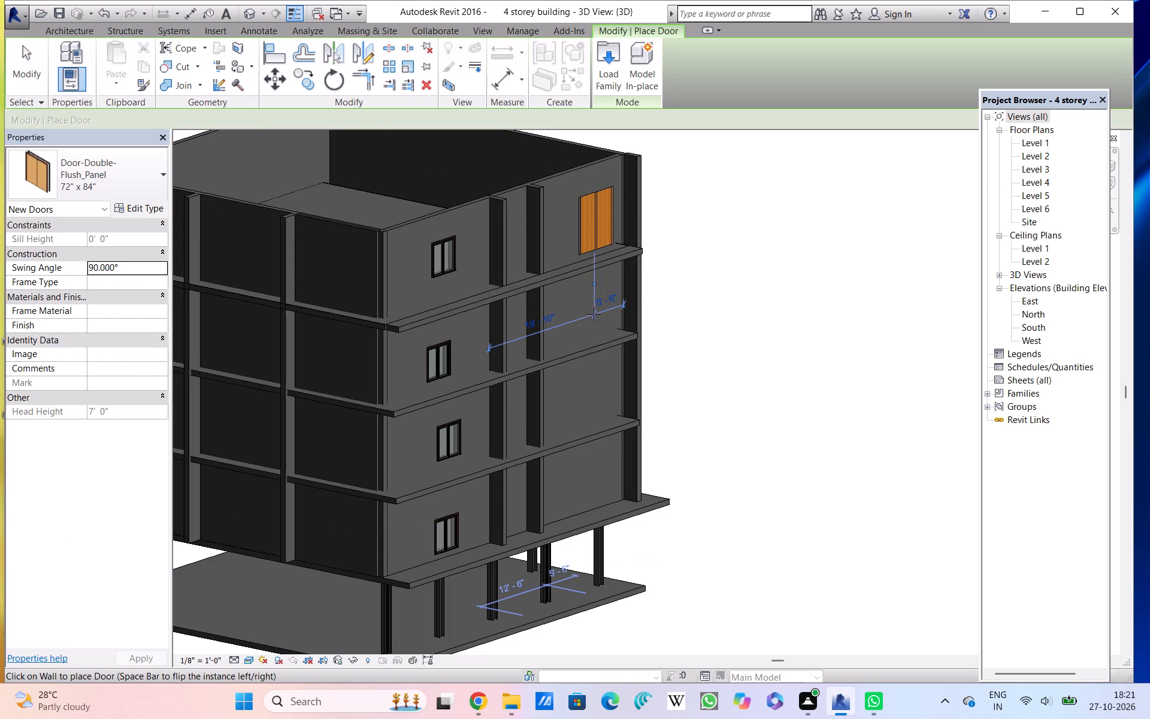
double_click(594, 323)
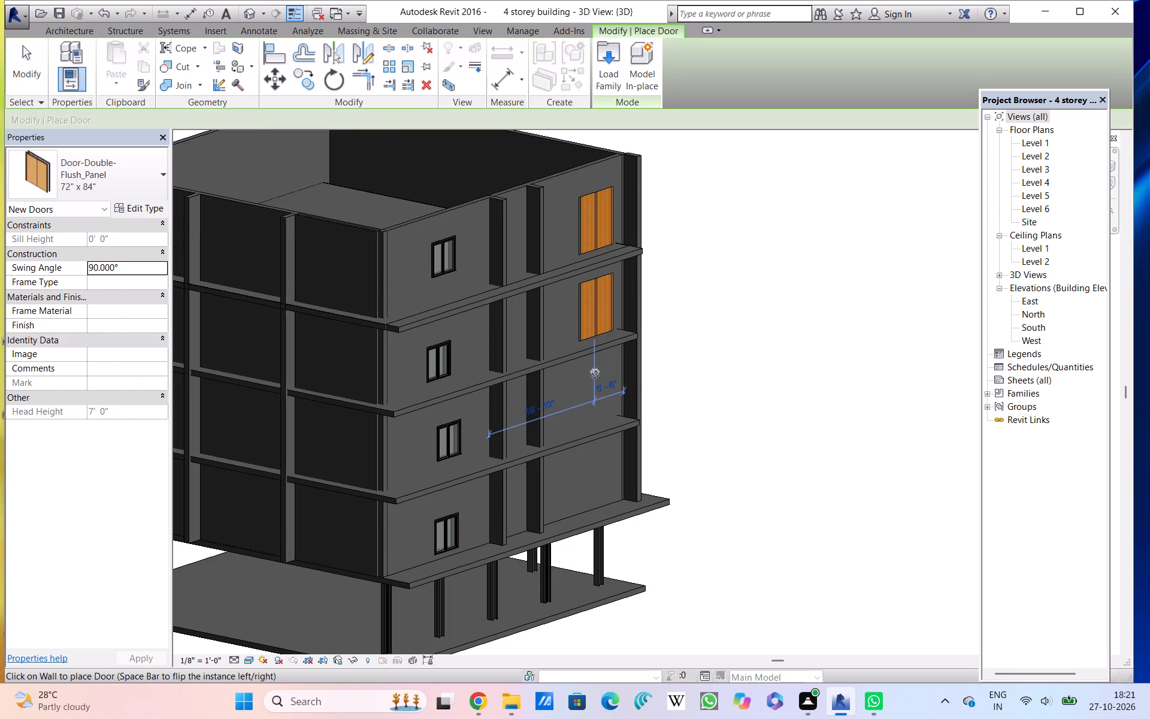
left_click(595, 404)
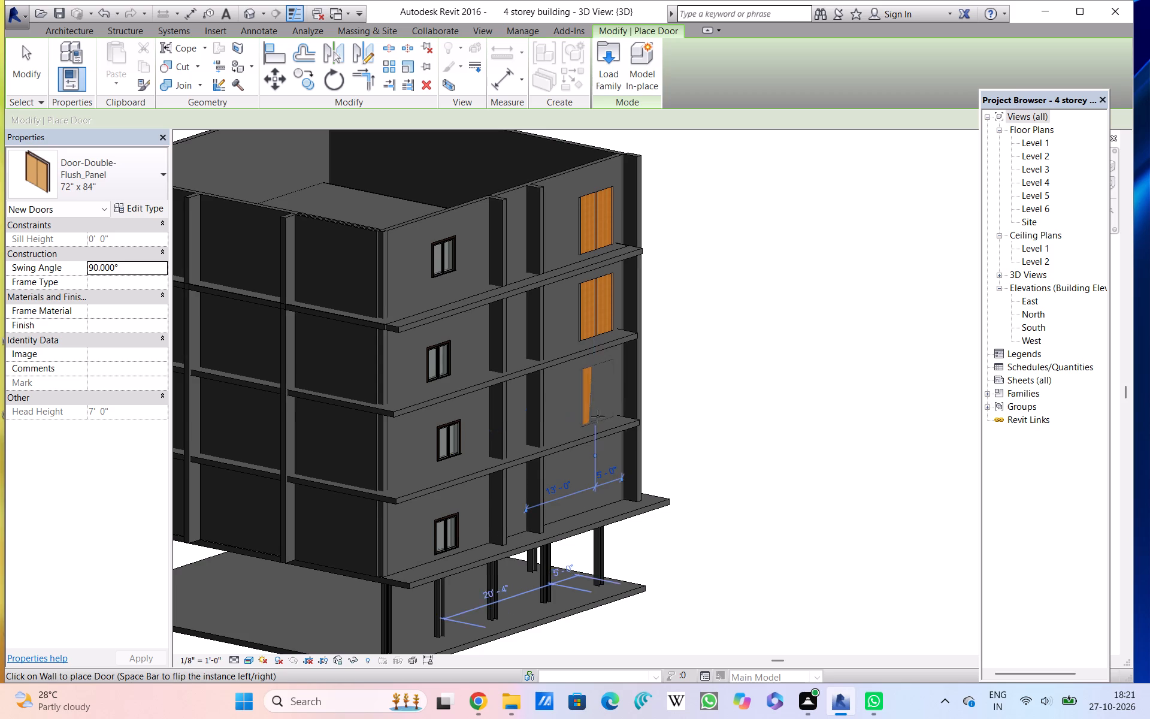
left_click(595, 488)
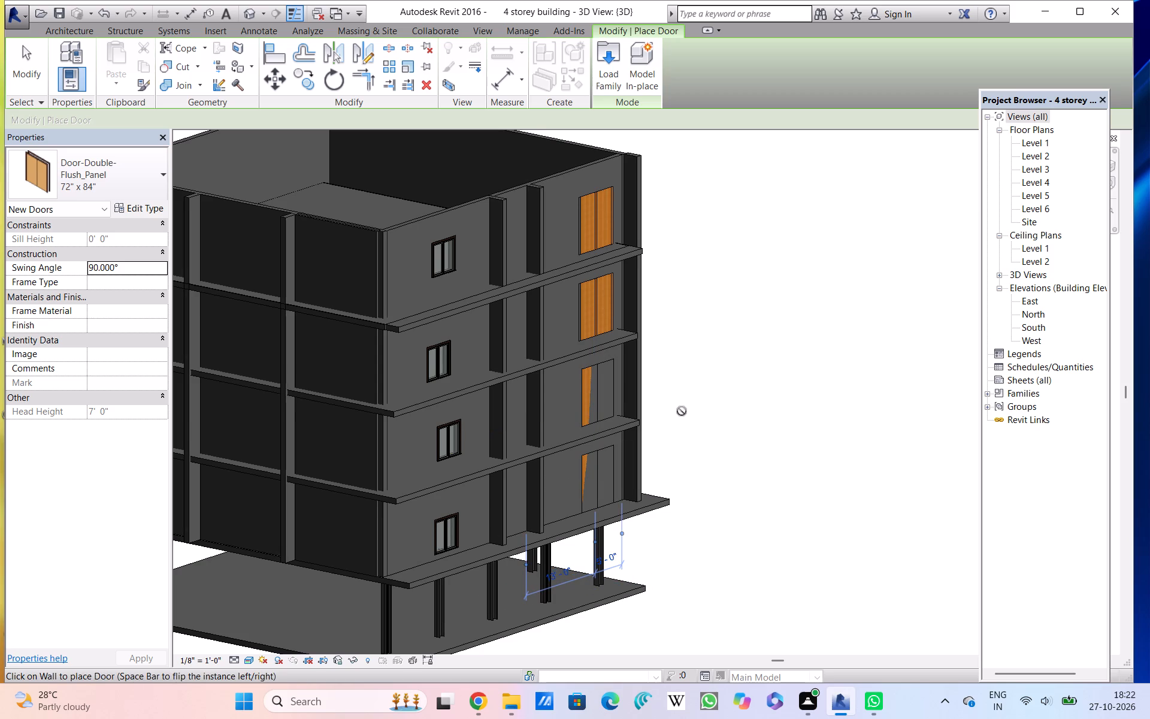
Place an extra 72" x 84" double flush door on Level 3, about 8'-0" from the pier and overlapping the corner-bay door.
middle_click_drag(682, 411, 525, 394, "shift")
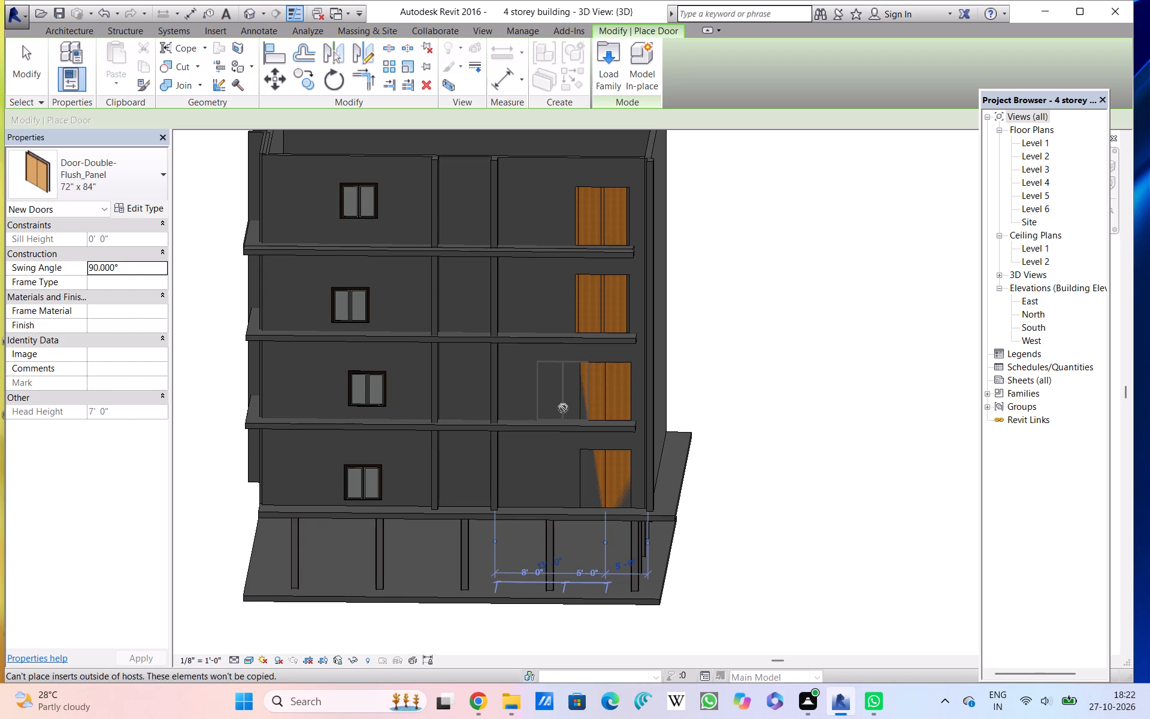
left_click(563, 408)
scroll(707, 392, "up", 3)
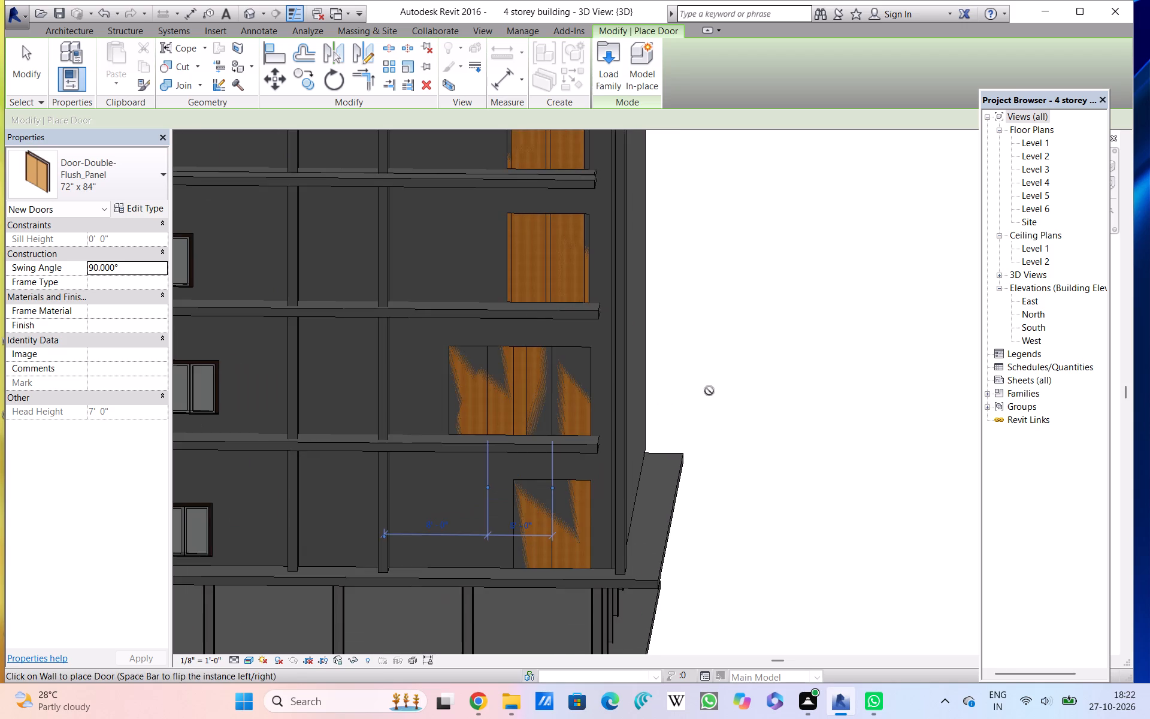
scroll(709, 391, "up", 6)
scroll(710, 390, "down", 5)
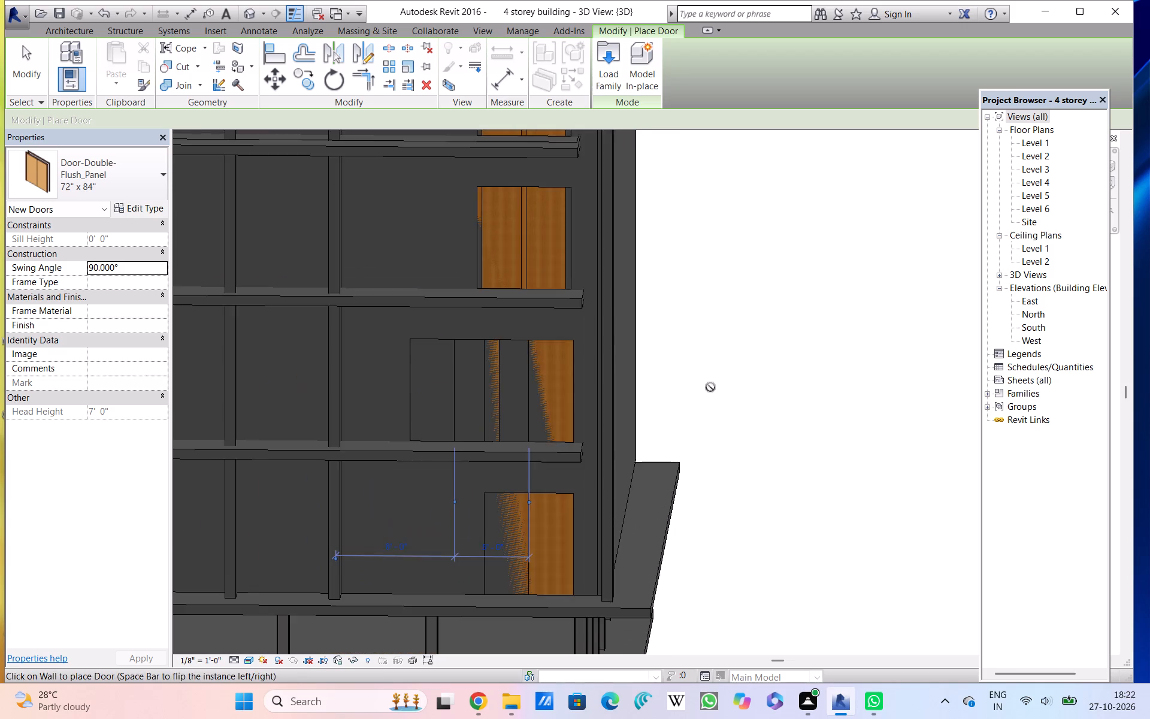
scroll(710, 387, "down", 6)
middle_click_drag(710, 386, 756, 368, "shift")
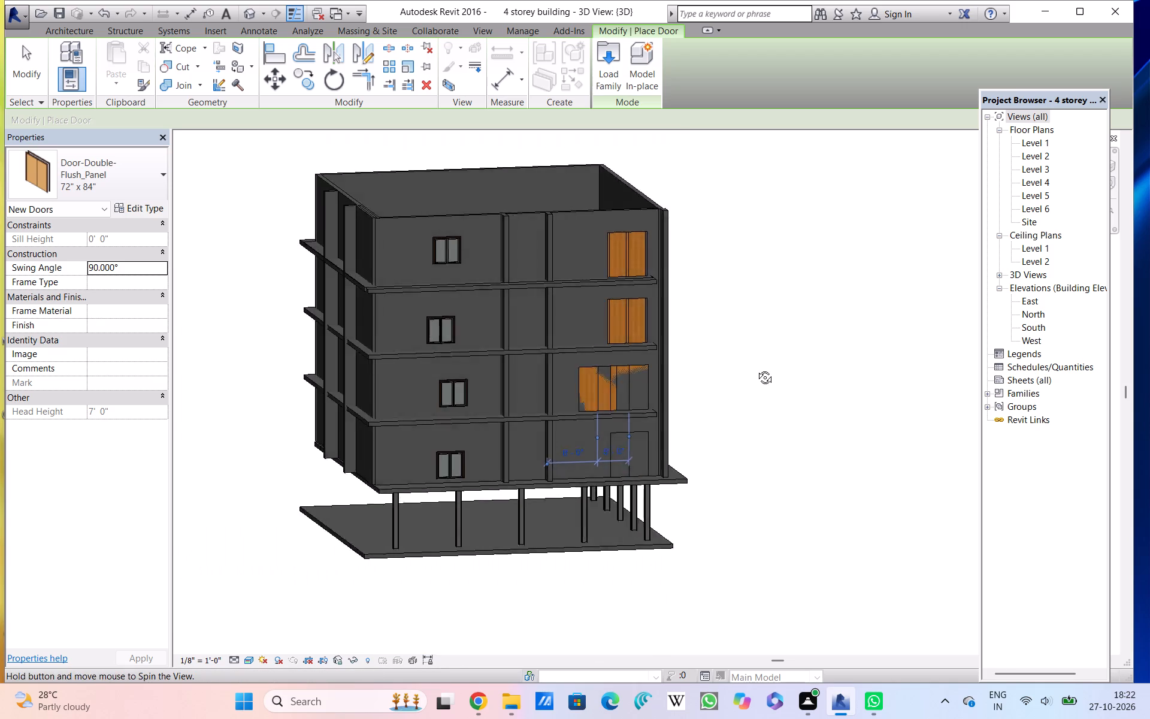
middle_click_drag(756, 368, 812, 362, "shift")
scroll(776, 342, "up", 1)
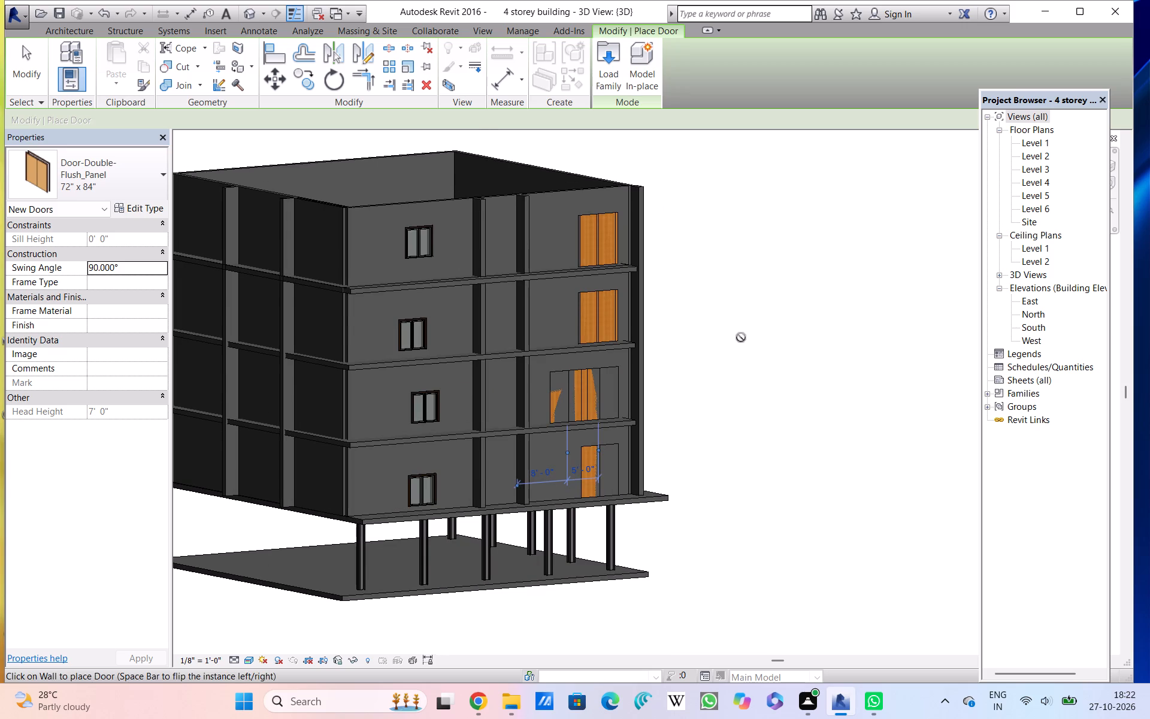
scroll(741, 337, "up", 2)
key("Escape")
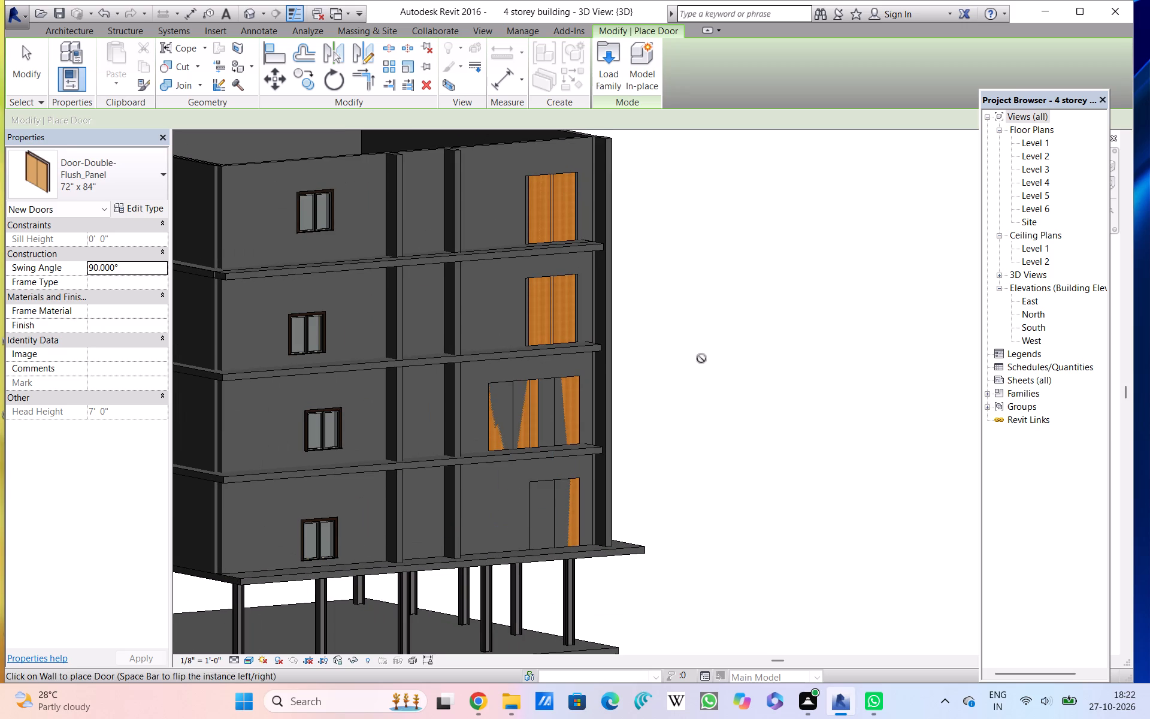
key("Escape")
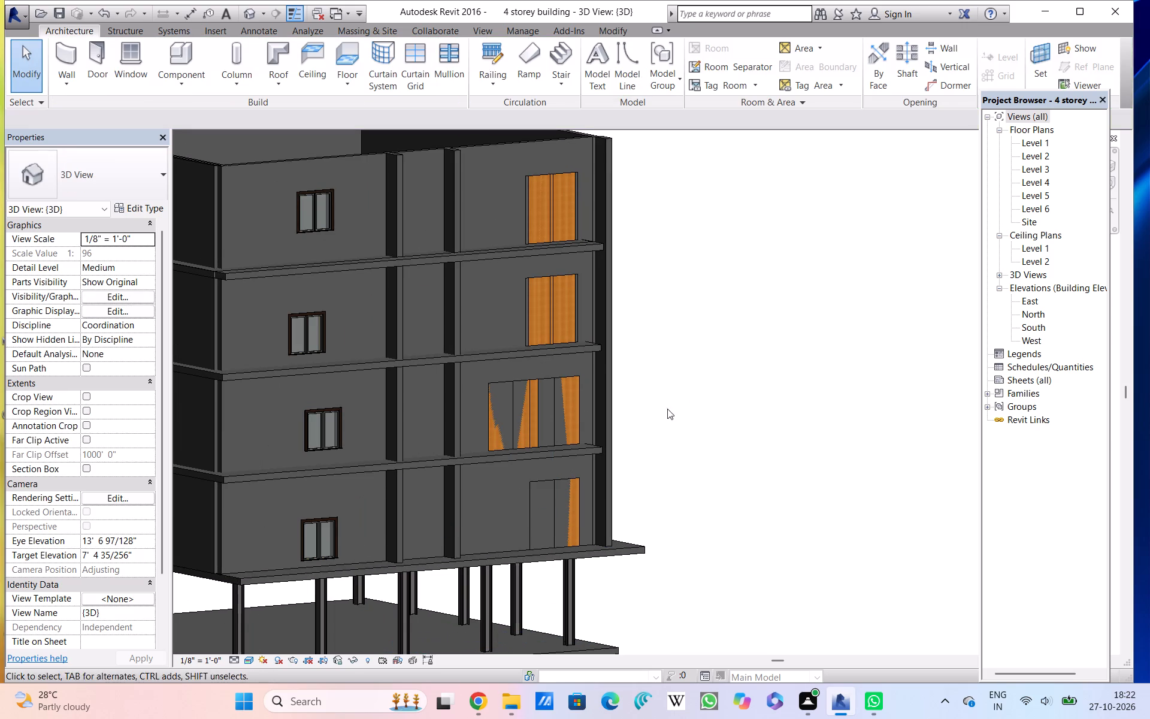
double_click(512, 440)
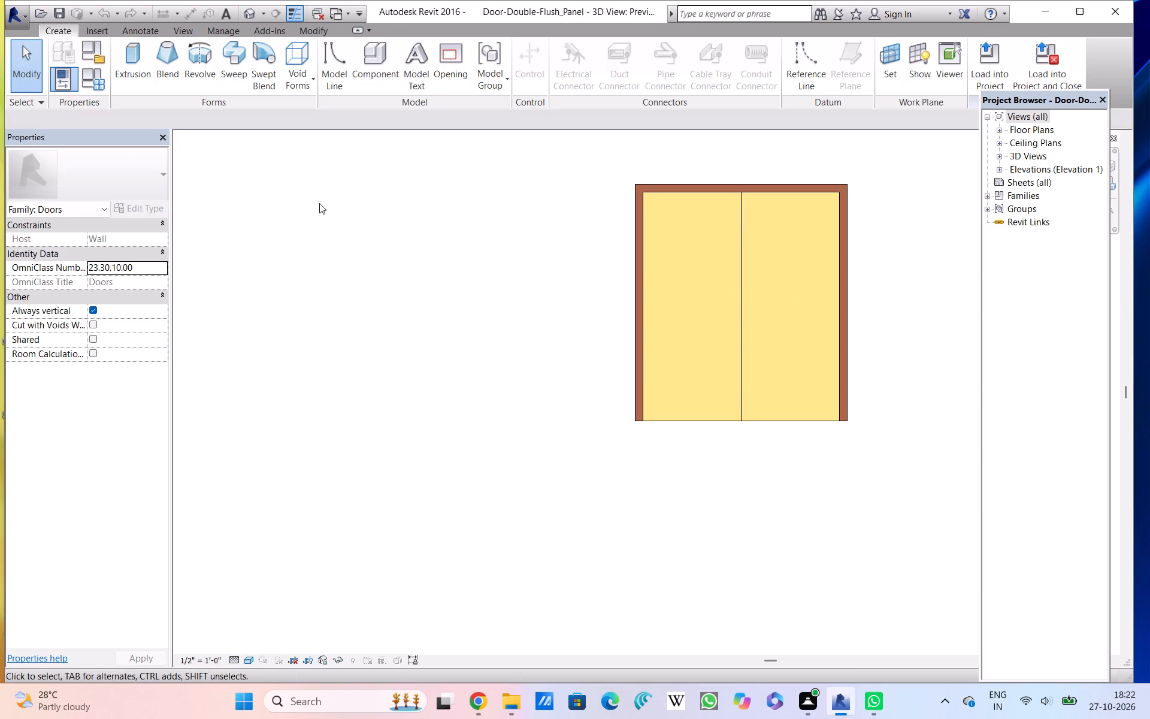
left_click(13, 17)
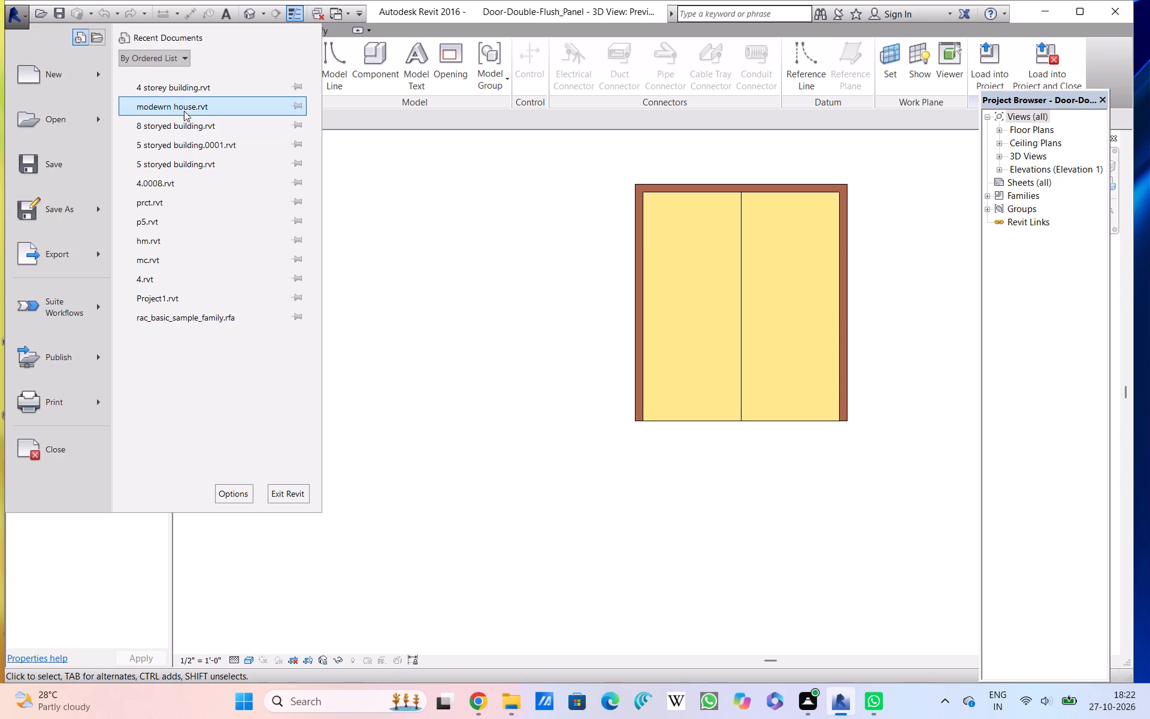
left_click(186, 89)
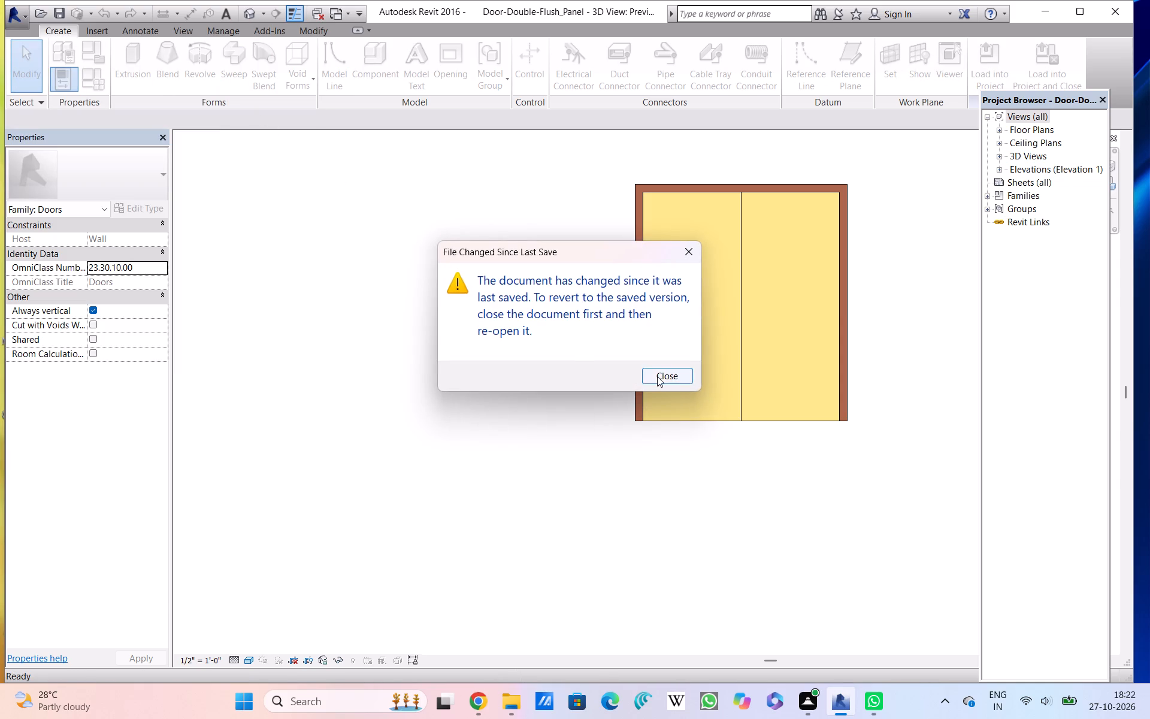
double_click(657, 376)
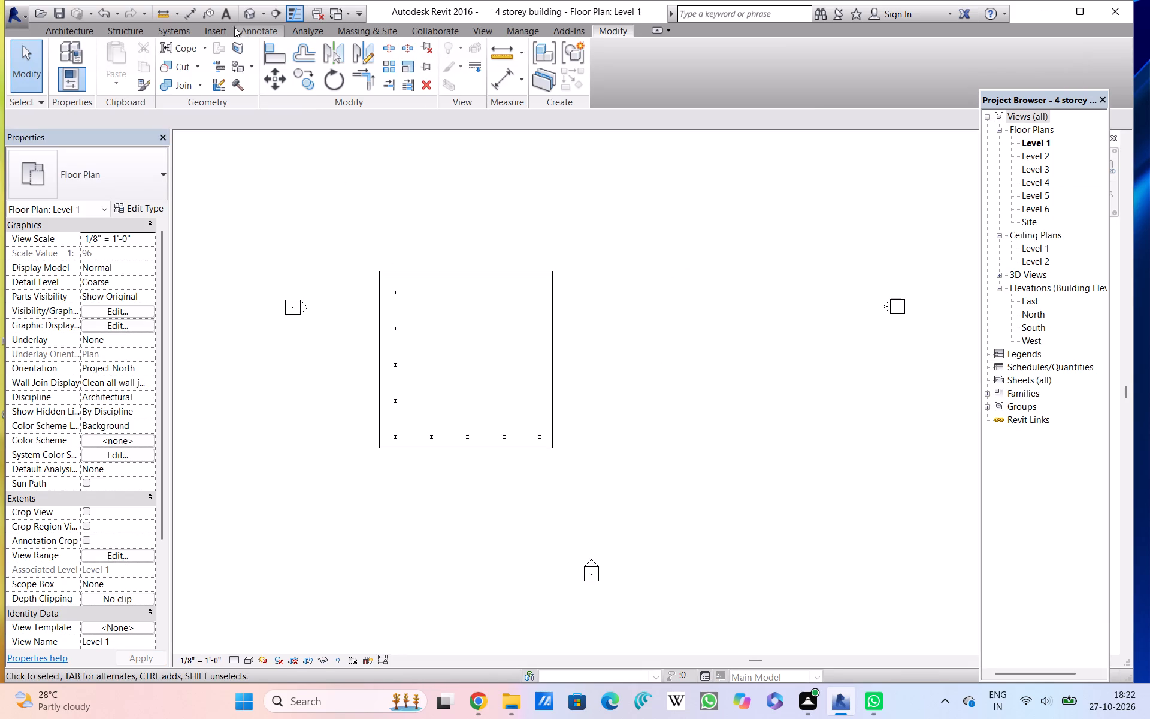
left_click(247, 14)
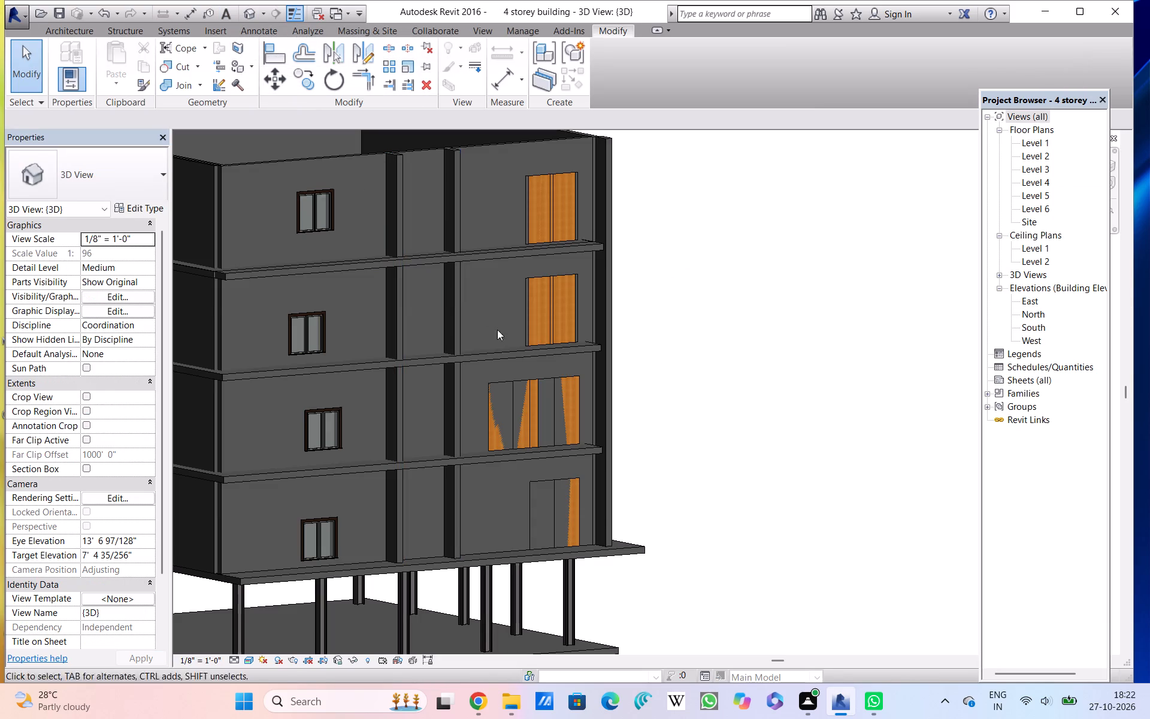
Delete the extra overlapping double flush door nearer the pier on Level 3 of the west facade.
left_click(498, 382)
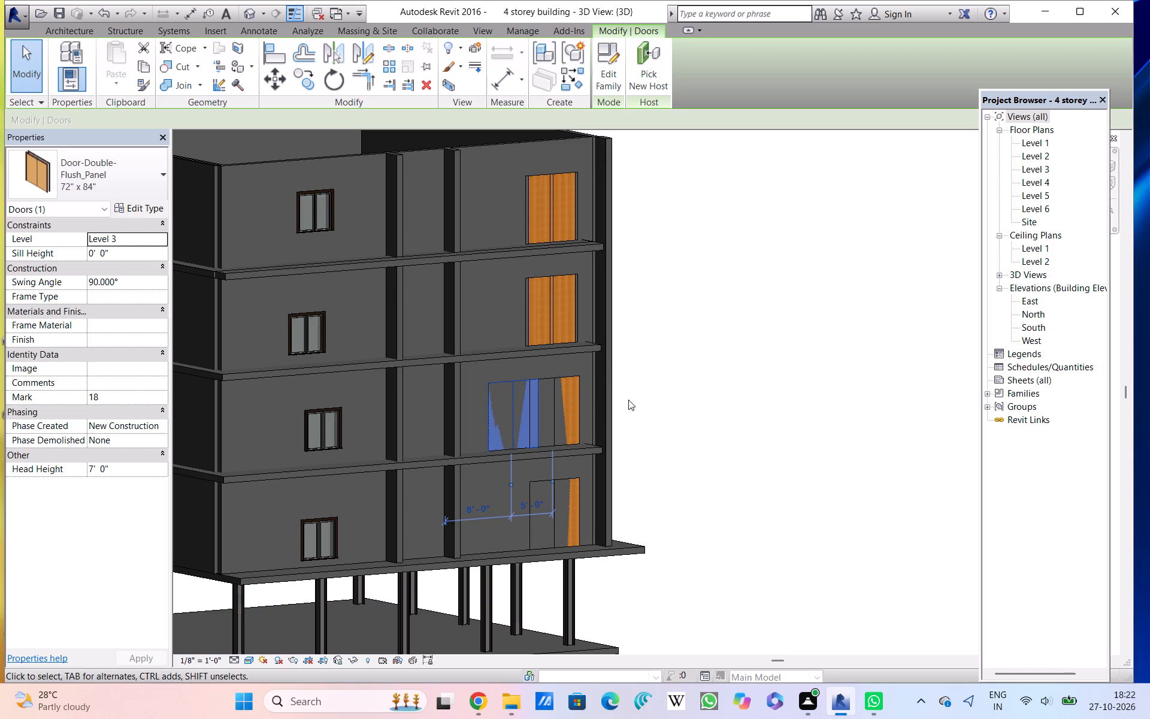
key("Delete")
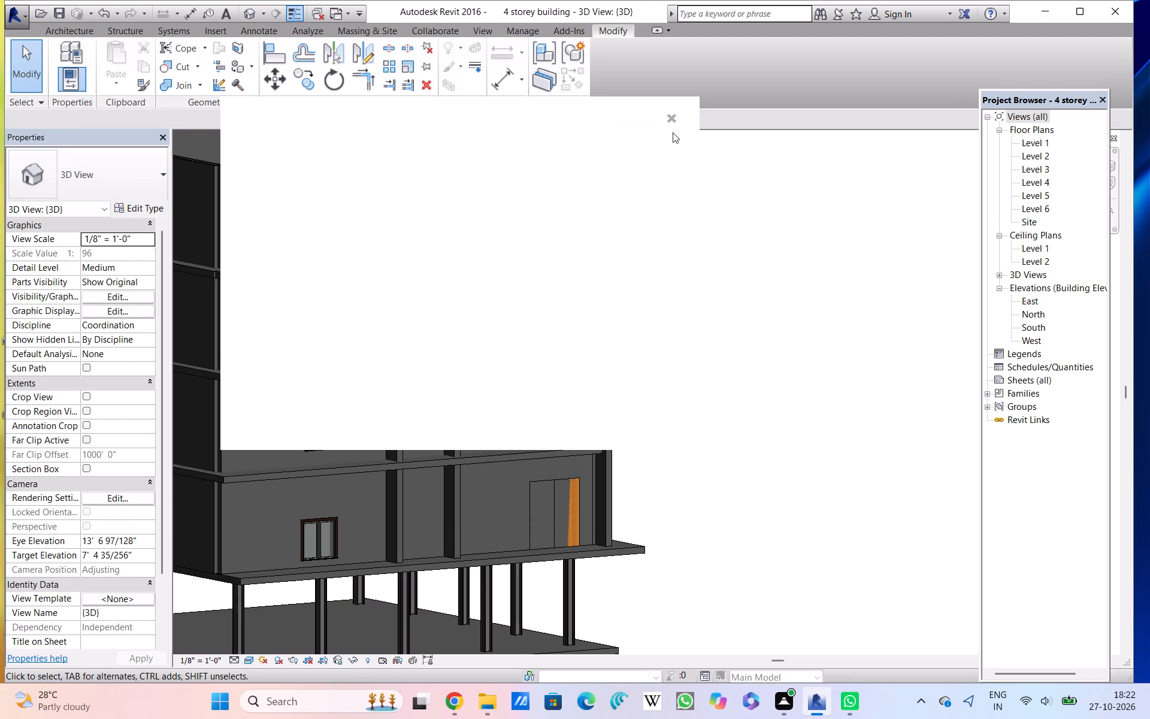
left_click(670, 121)
left_click(670, 121)
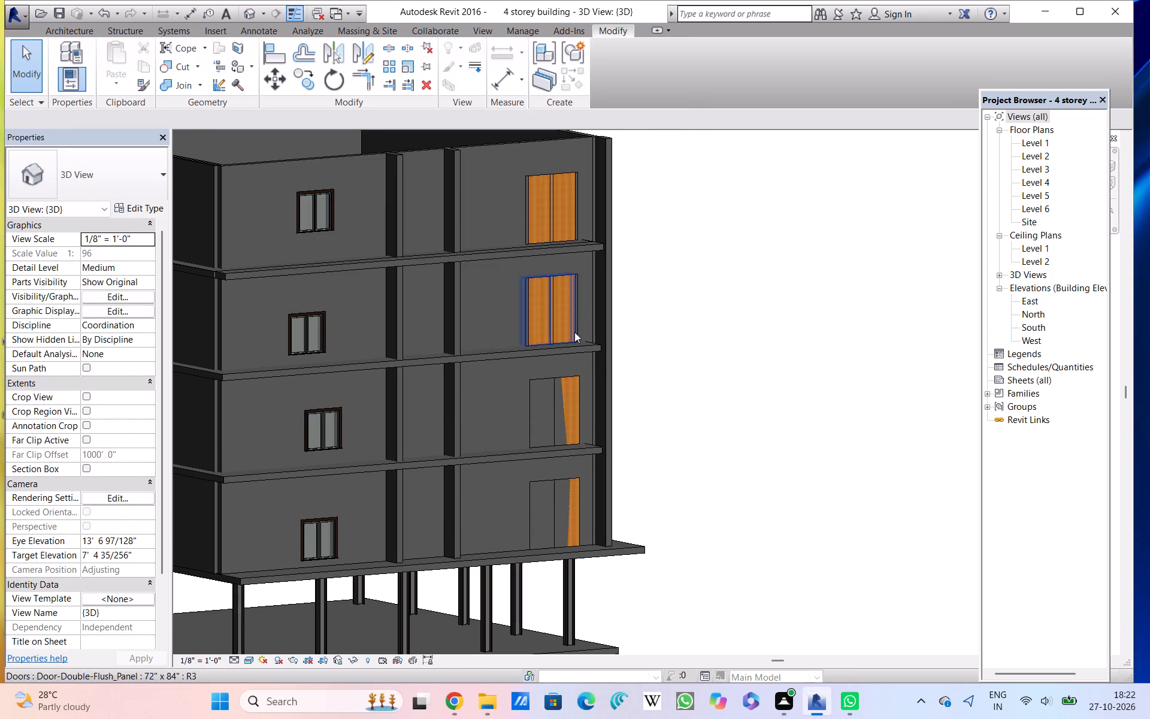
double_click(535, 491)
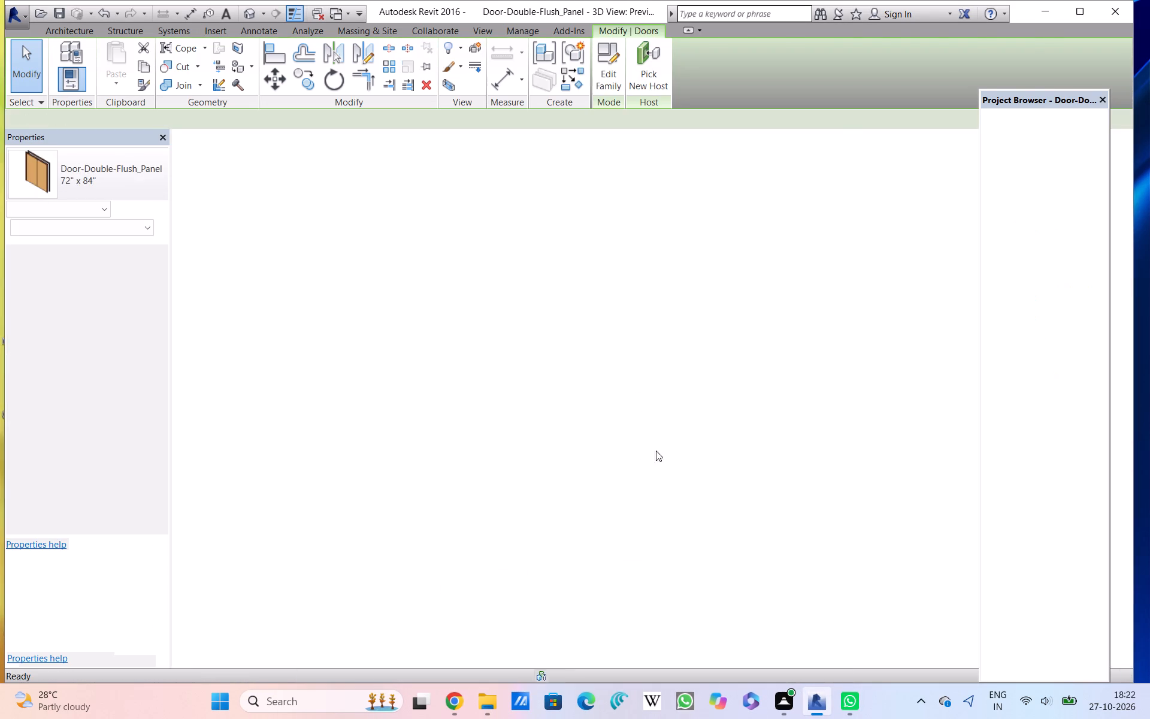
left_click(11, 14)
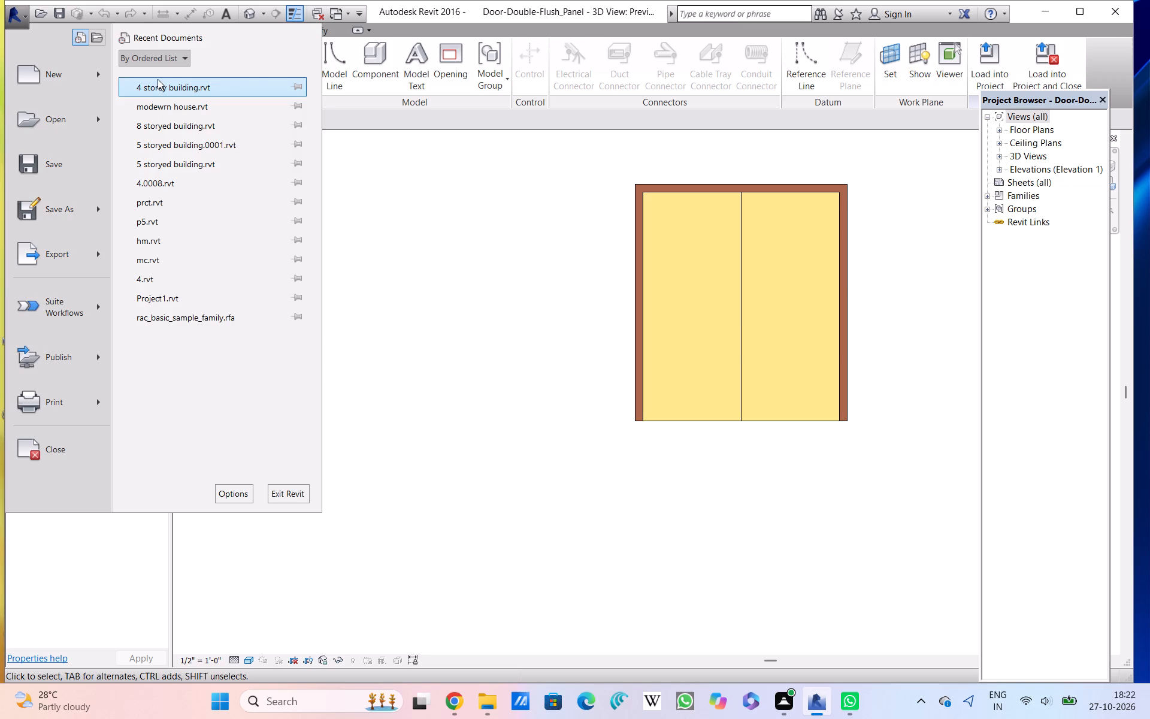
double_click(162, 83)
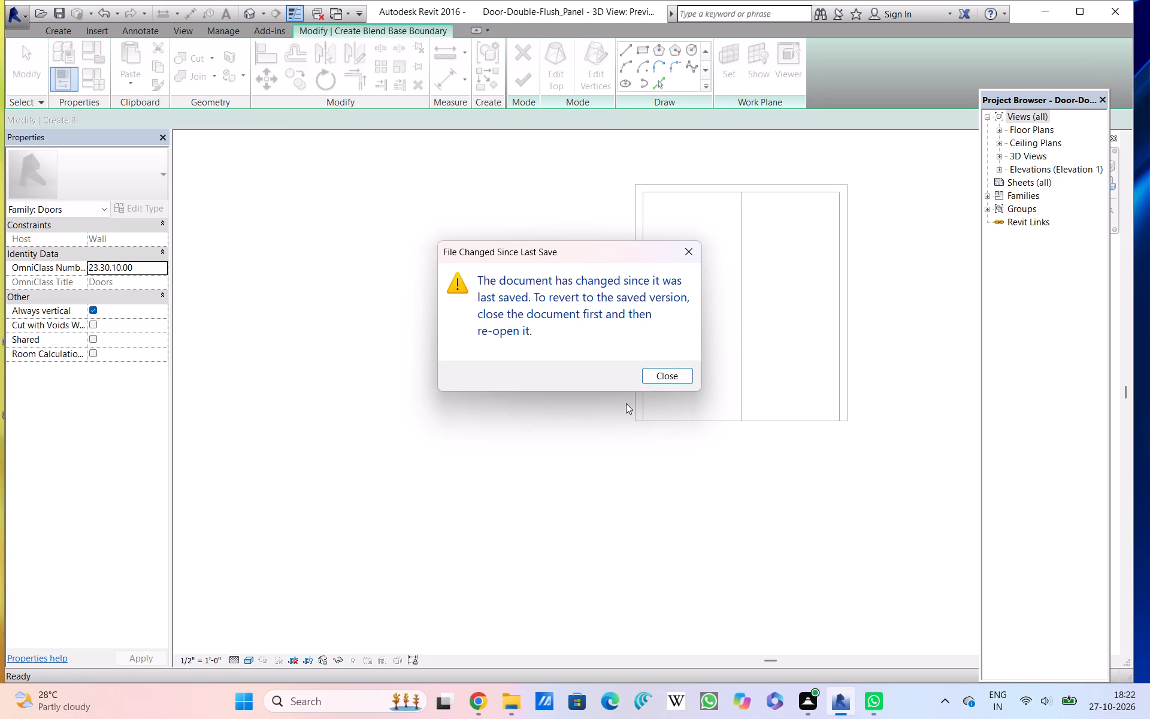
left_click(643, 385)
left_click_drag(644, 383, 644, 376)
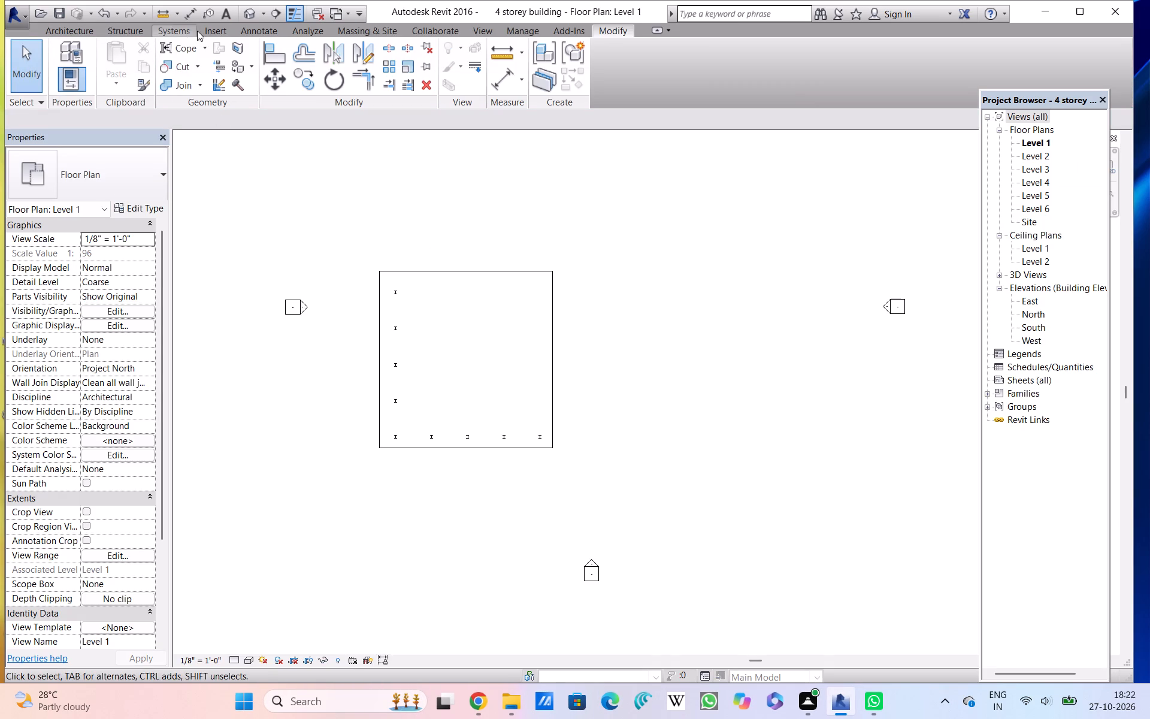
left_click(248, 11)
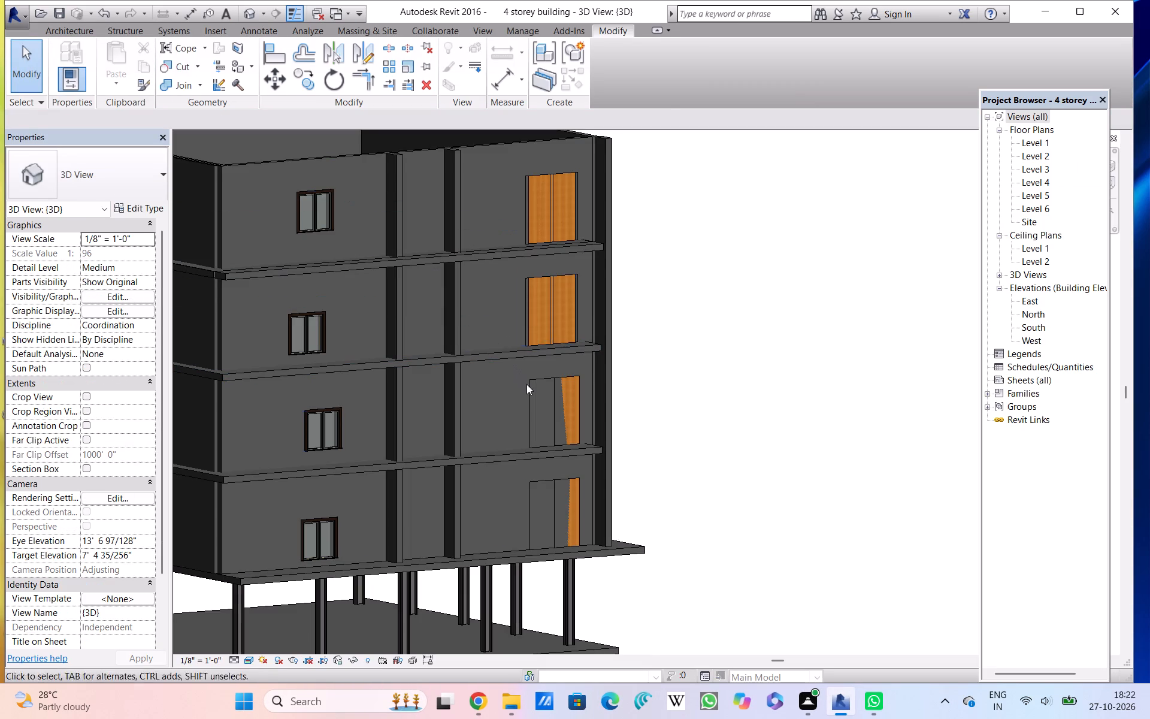
Delete the corner-bay double flush doors on Levels 3 and 2 of the west facade.
left_click(532, 398)
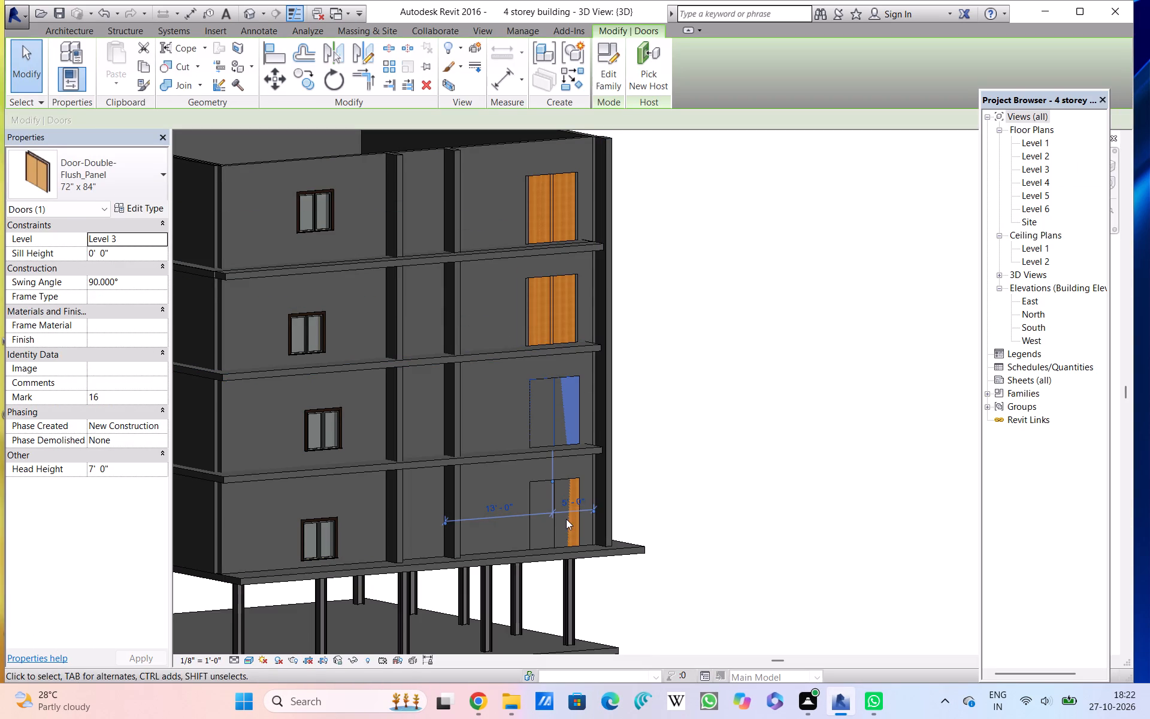
left_click(535, 512, "ctrl")
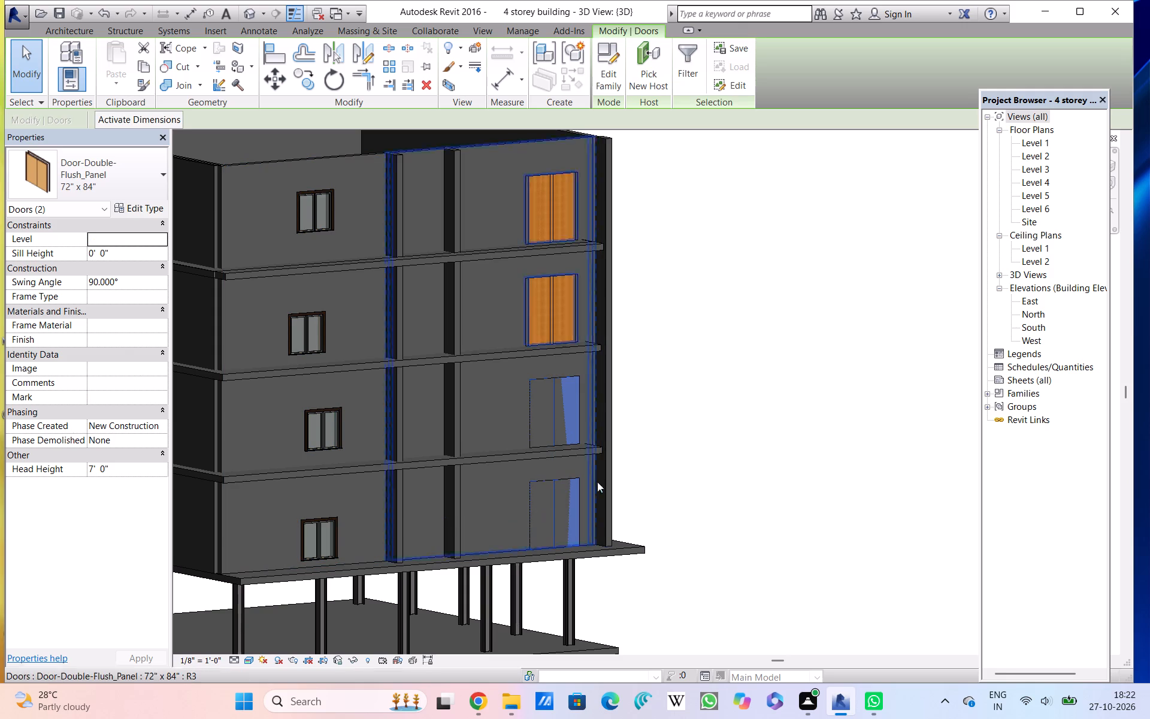
key("Delete")
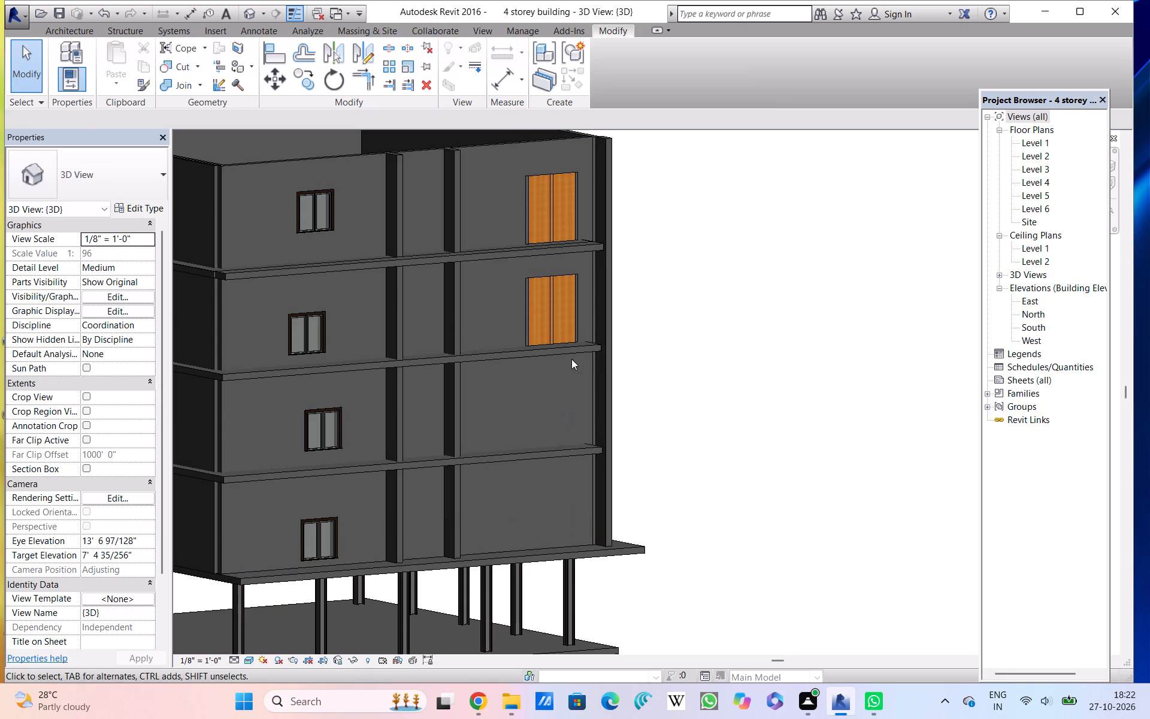
Place a 72" x 84" double flush door on Levels 3 and 2 in the corner bay, about 10'-0" from the pier and 8'-0" from the corner.
scroll(558, 362, "up", 2)
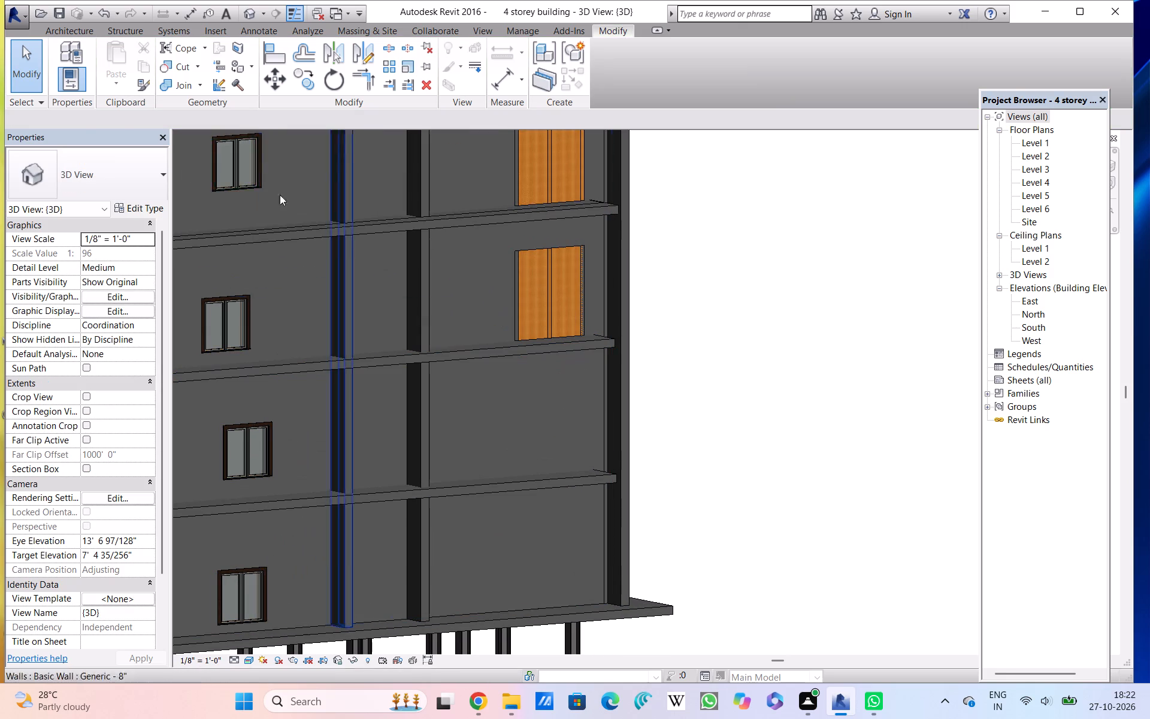
left_click(73, 28)
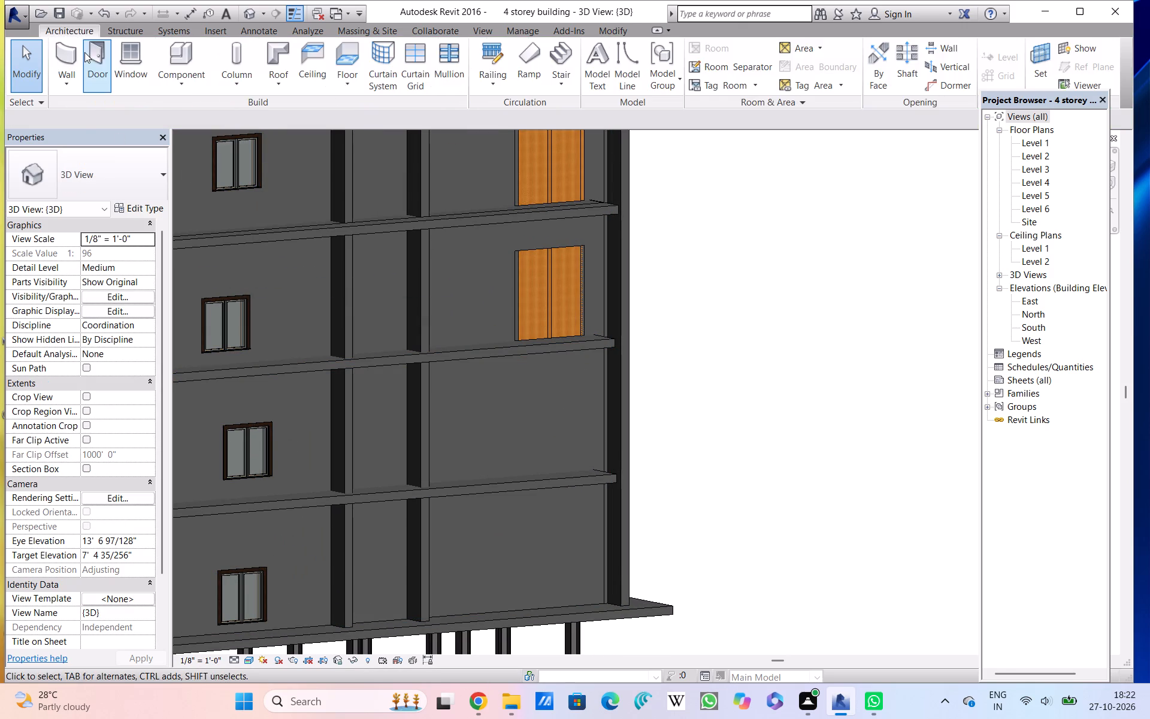
left_click(84, 52)
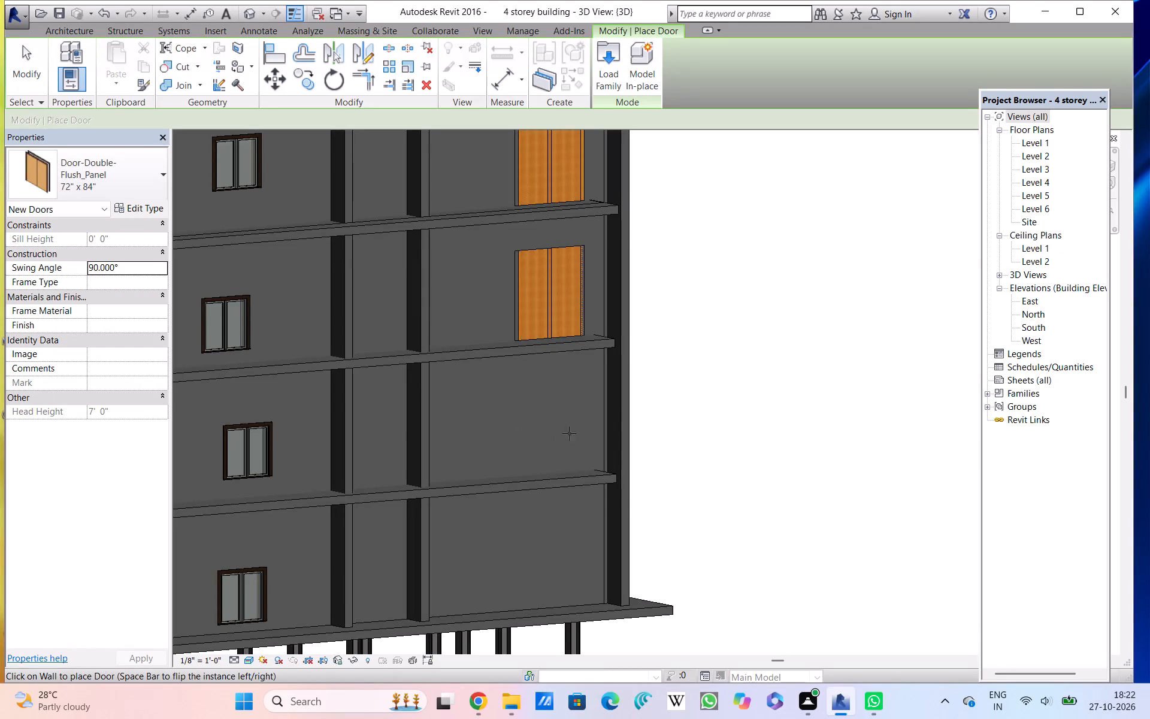
left_click(517, 434)
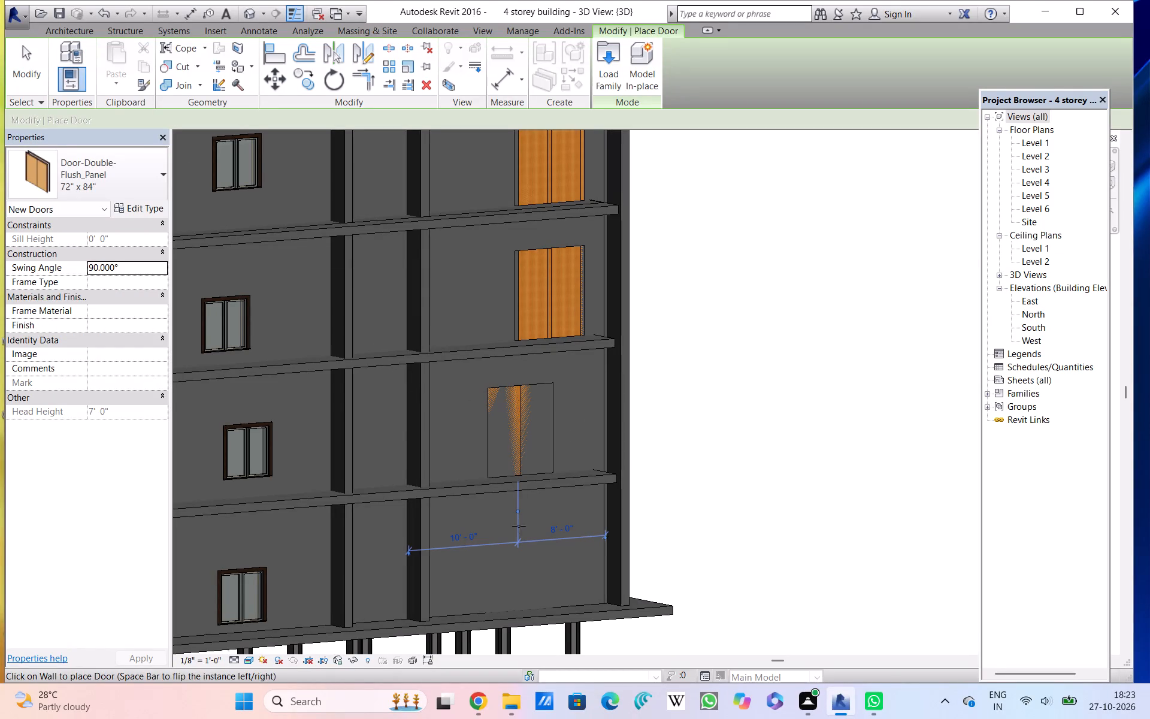
left_click(520, 566)
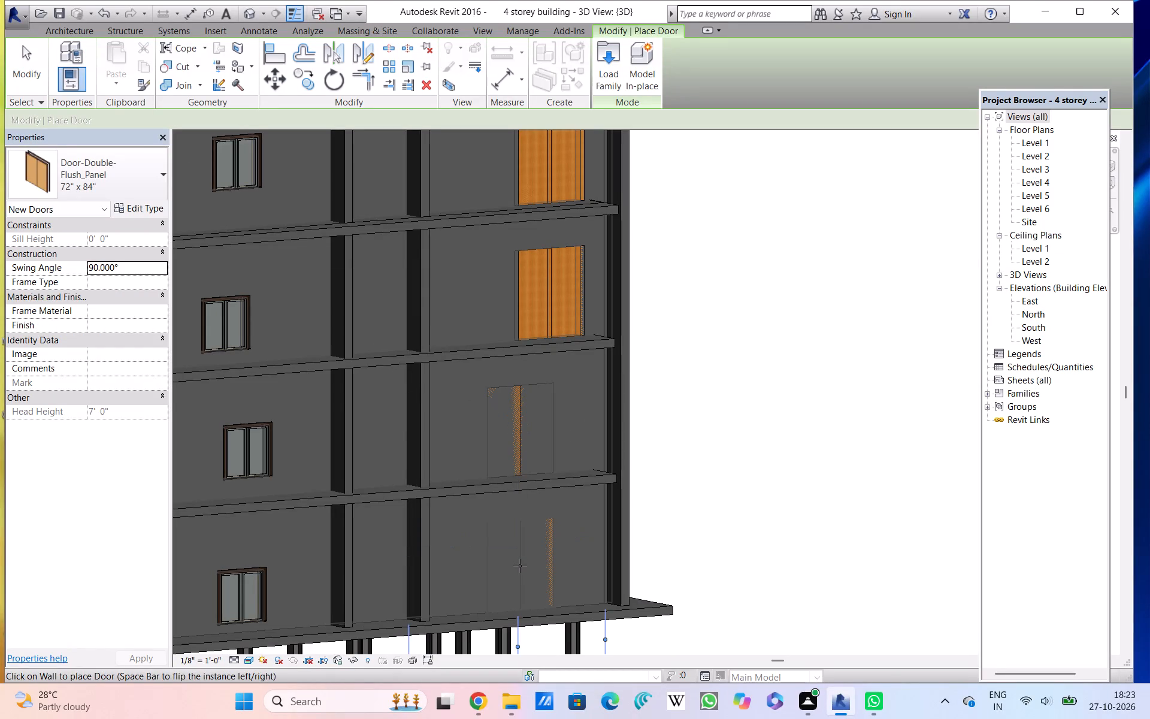
scroll(567, 558, "down", 2)
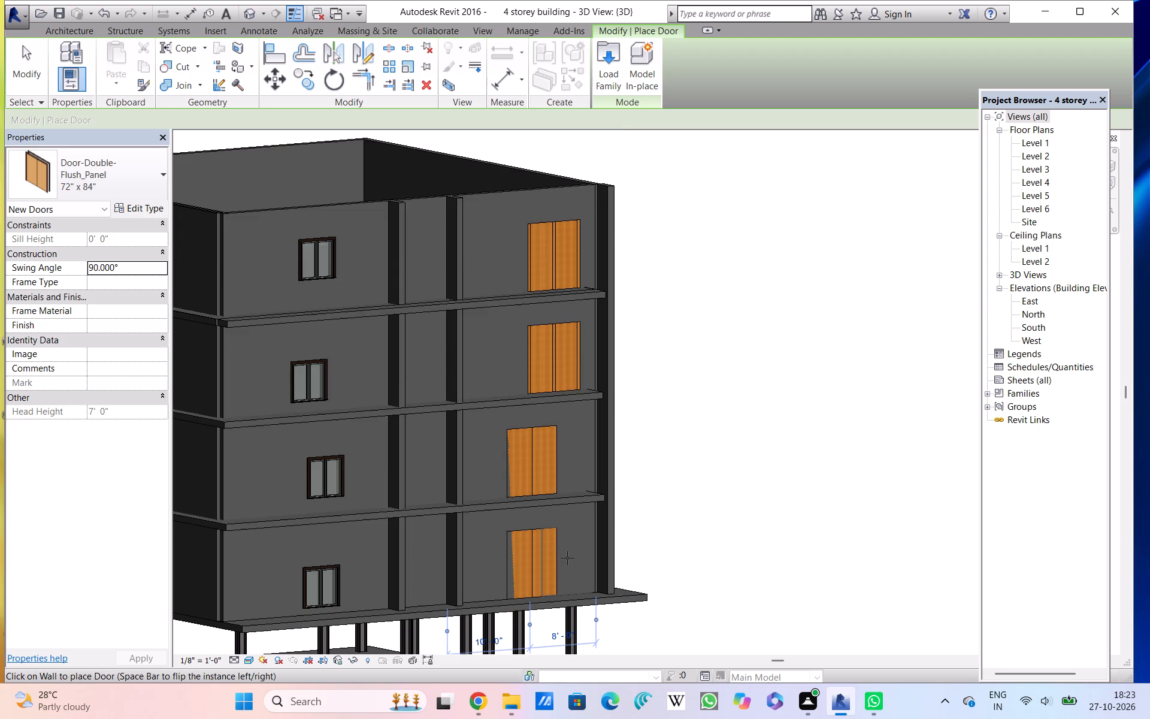
scroll(565, 558, "down", 2)
scroll(561, 546, "up", 2)
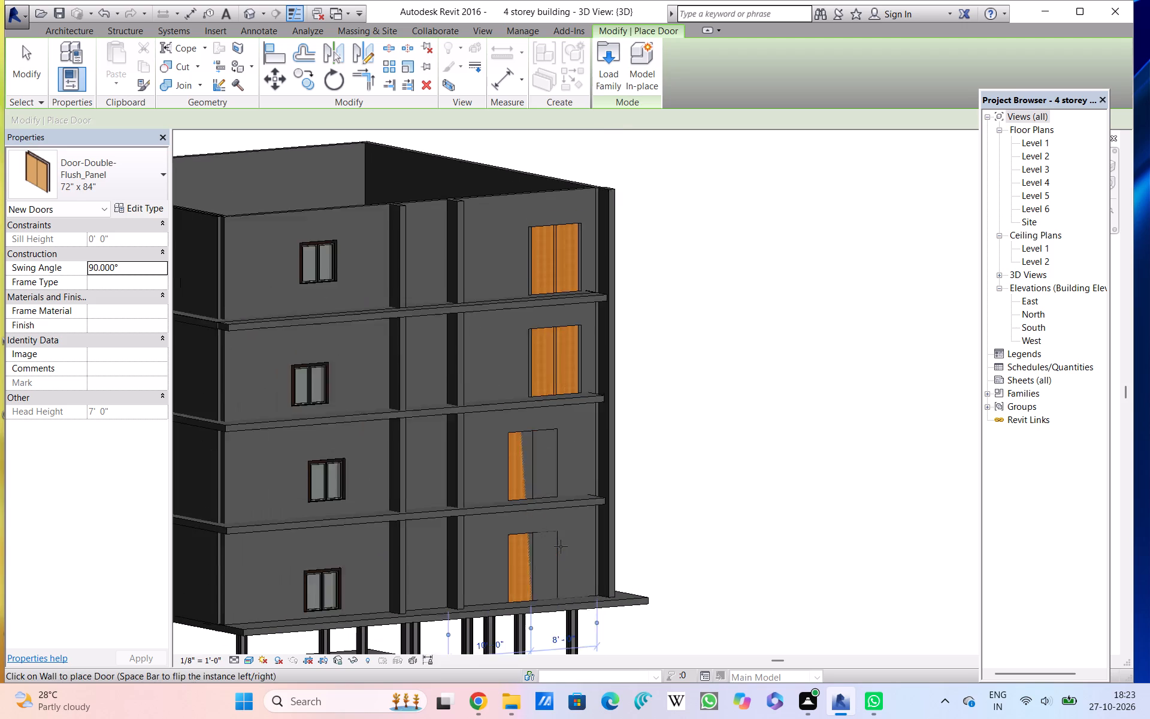
scroll(561, 546, "up", 1)
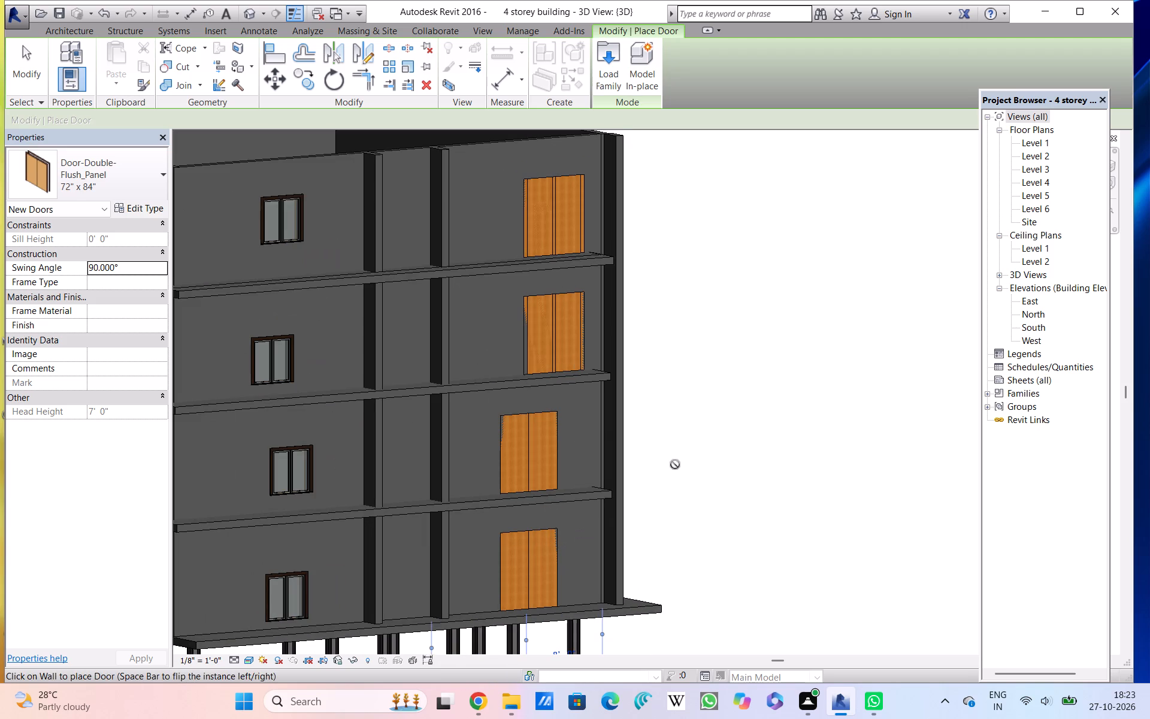
key("Escape")
key("Escape")
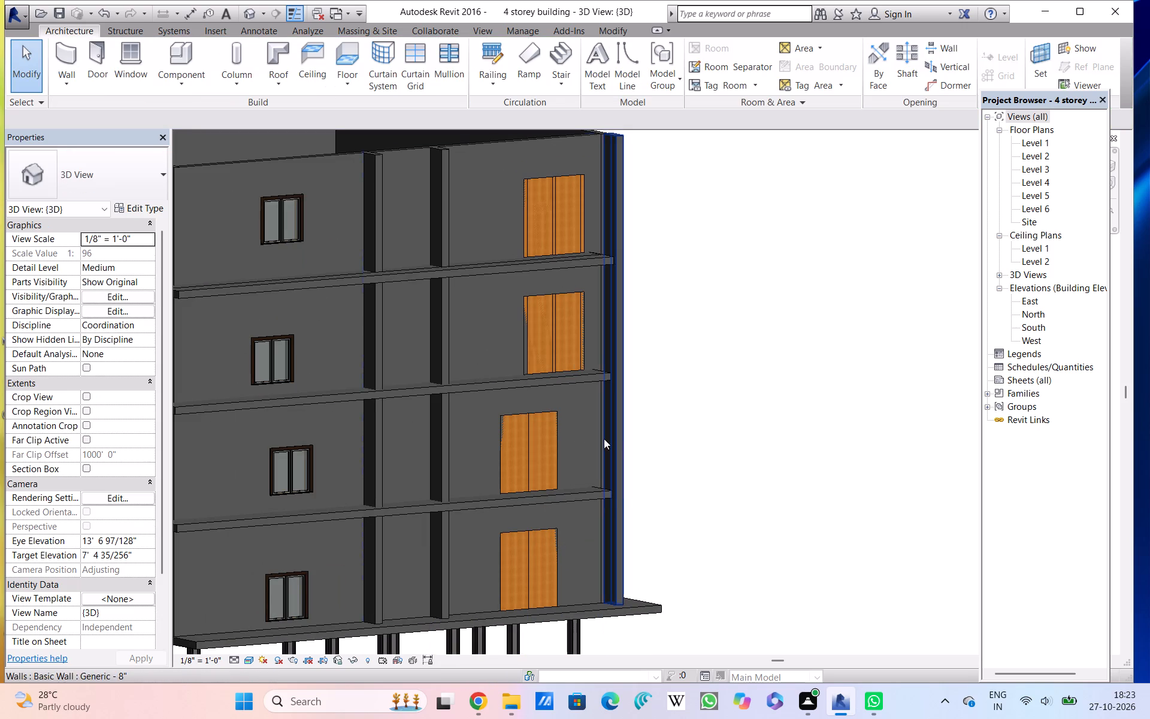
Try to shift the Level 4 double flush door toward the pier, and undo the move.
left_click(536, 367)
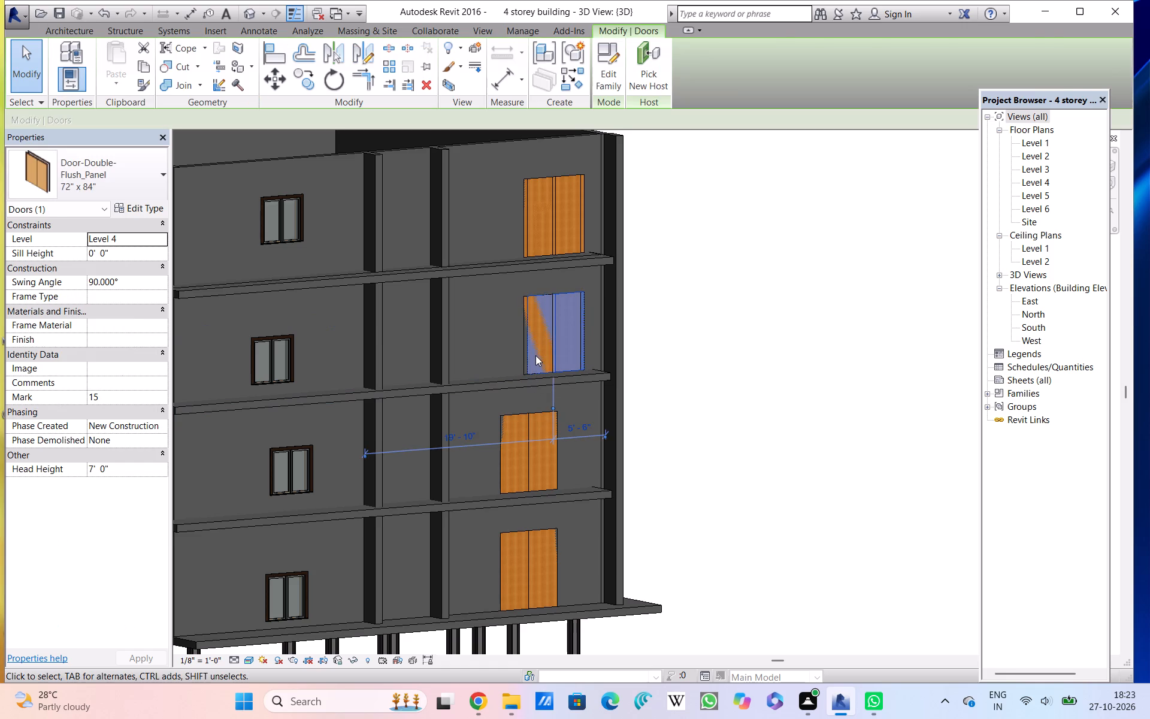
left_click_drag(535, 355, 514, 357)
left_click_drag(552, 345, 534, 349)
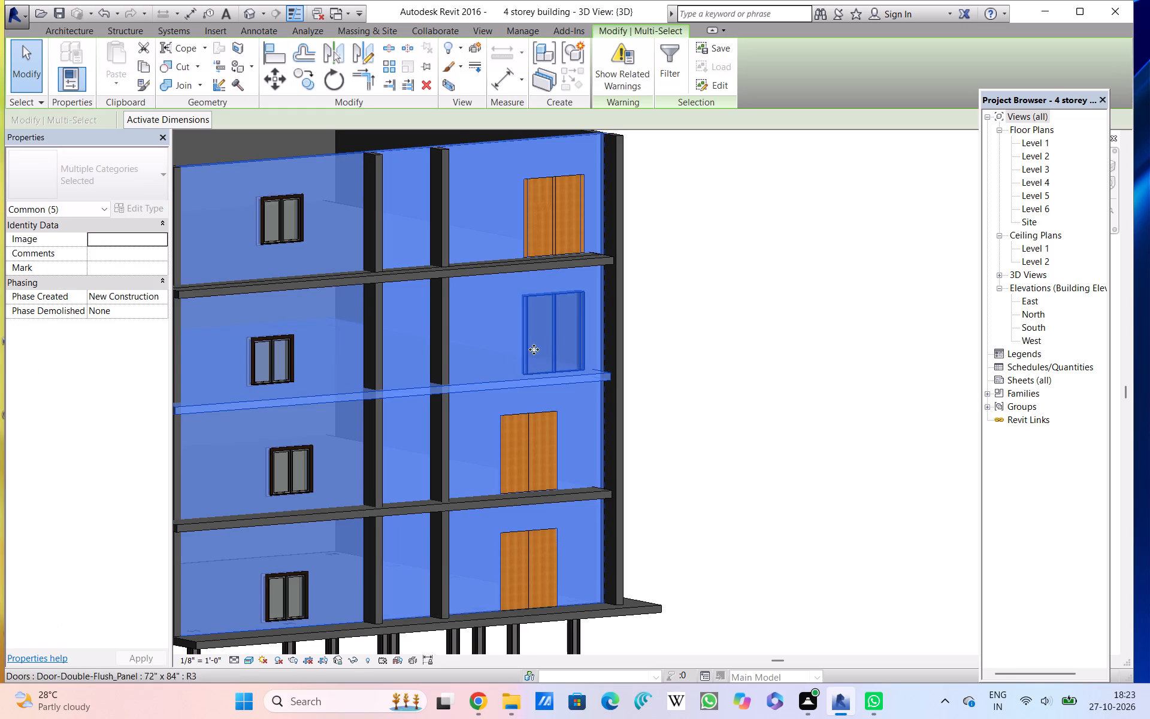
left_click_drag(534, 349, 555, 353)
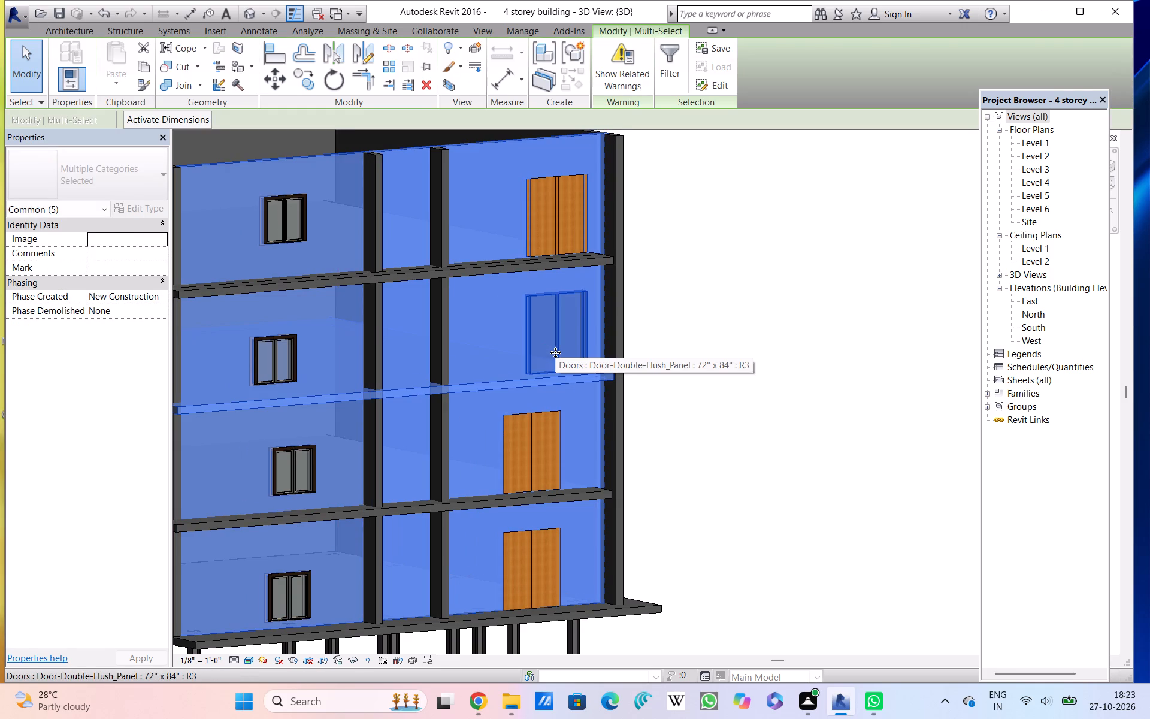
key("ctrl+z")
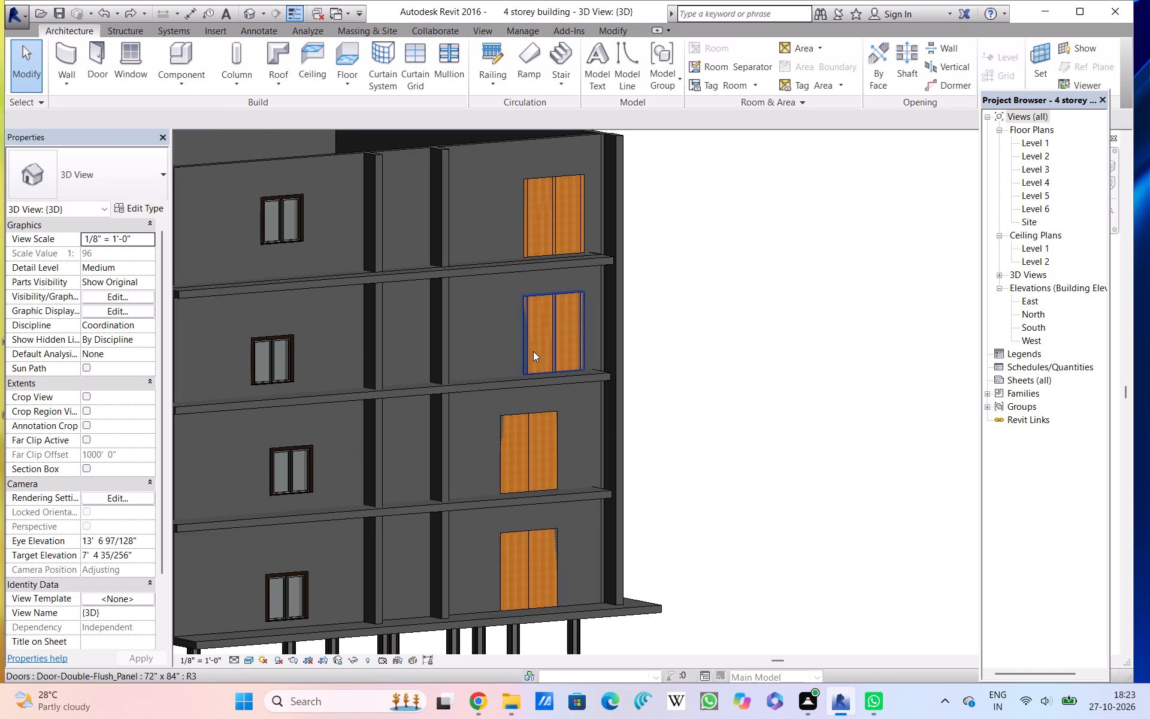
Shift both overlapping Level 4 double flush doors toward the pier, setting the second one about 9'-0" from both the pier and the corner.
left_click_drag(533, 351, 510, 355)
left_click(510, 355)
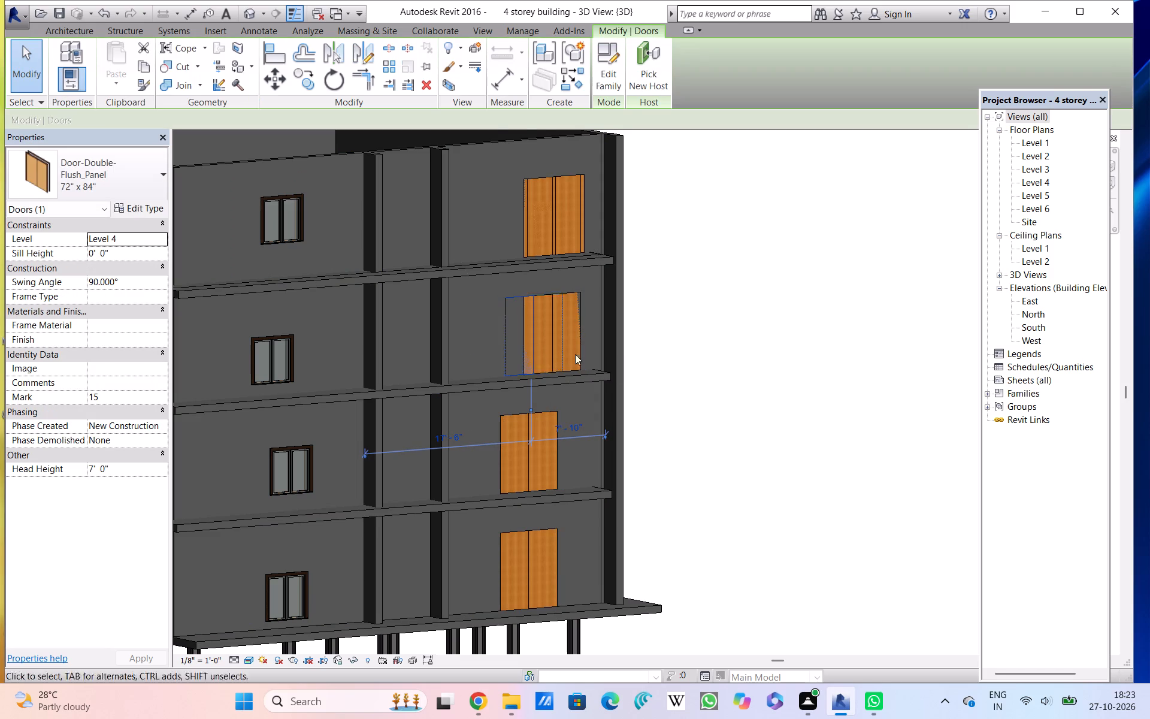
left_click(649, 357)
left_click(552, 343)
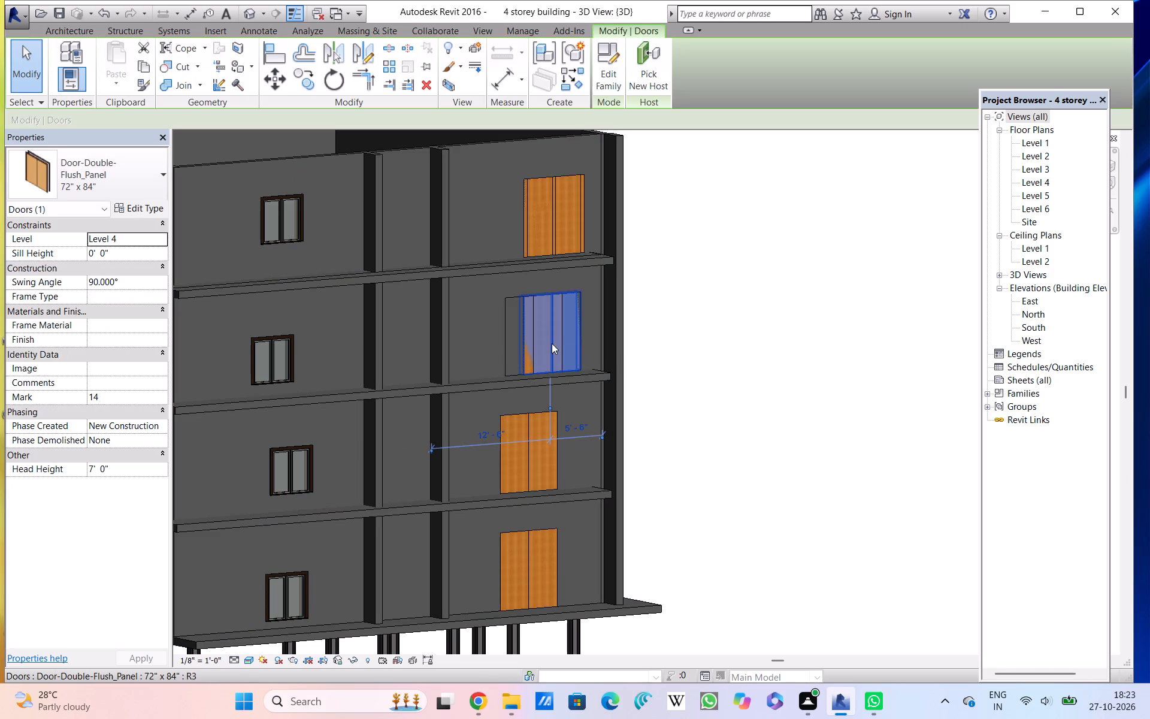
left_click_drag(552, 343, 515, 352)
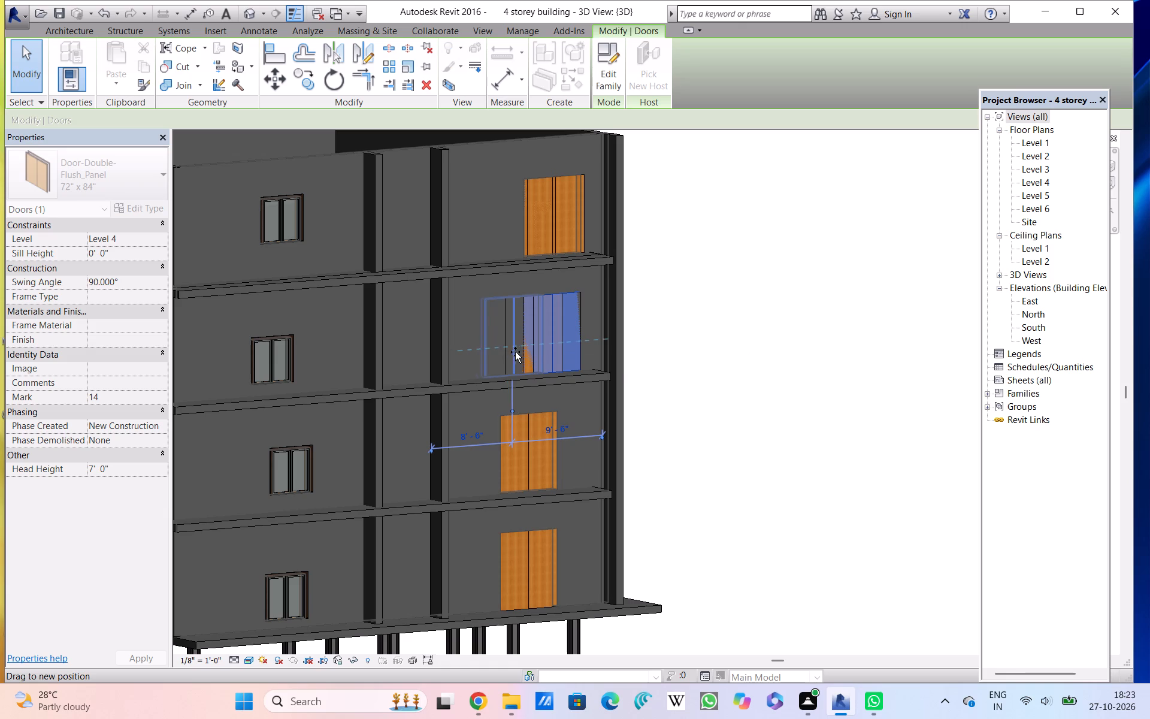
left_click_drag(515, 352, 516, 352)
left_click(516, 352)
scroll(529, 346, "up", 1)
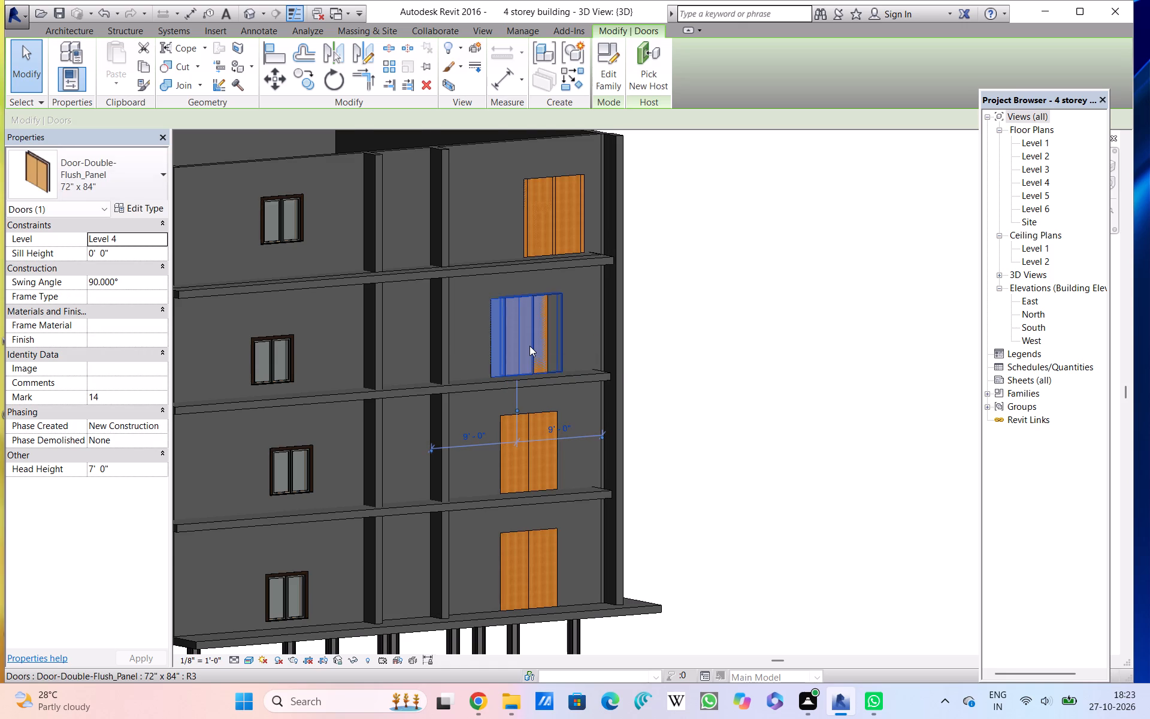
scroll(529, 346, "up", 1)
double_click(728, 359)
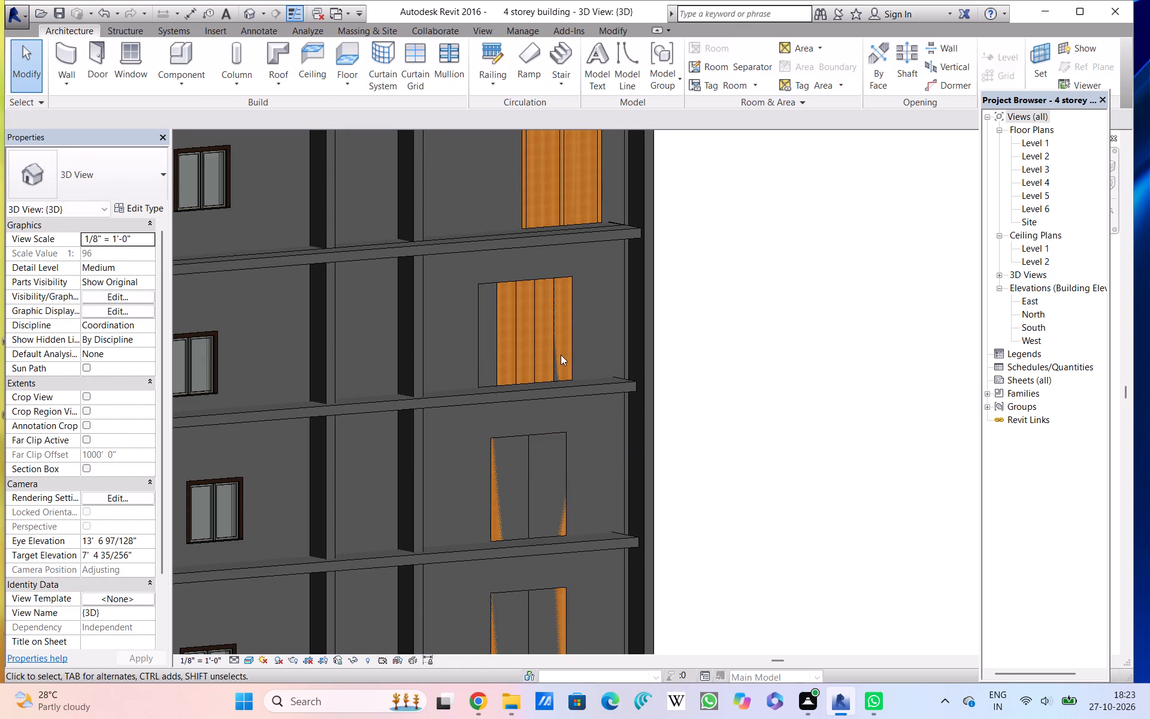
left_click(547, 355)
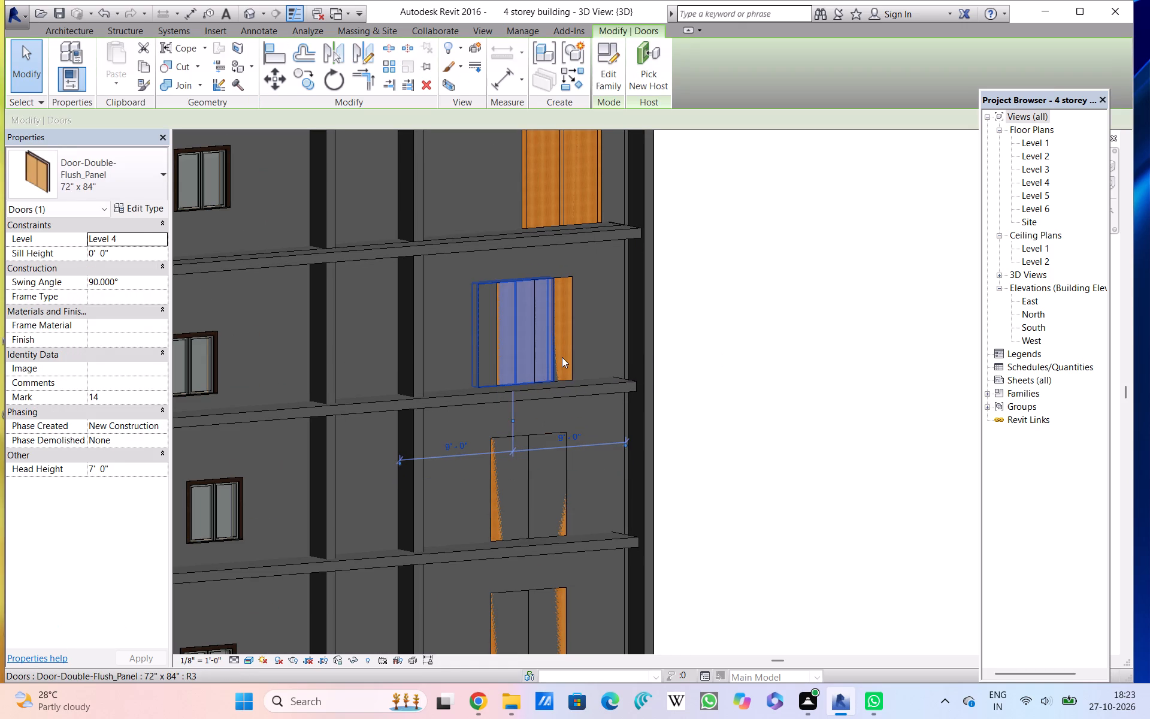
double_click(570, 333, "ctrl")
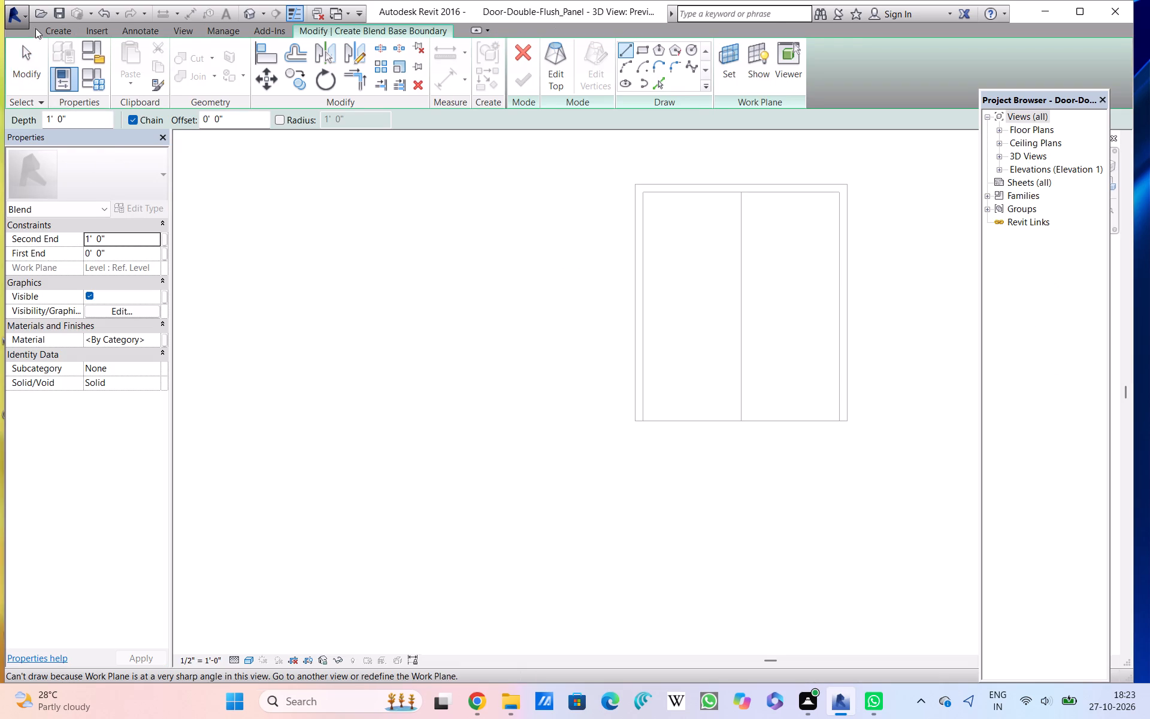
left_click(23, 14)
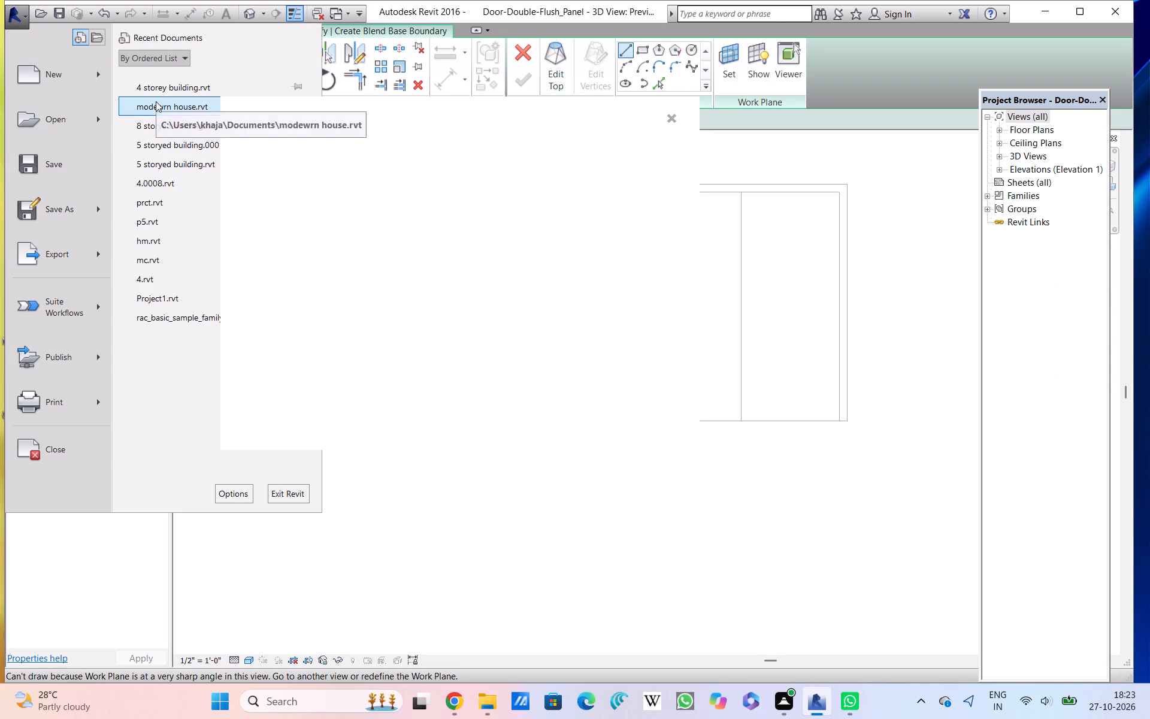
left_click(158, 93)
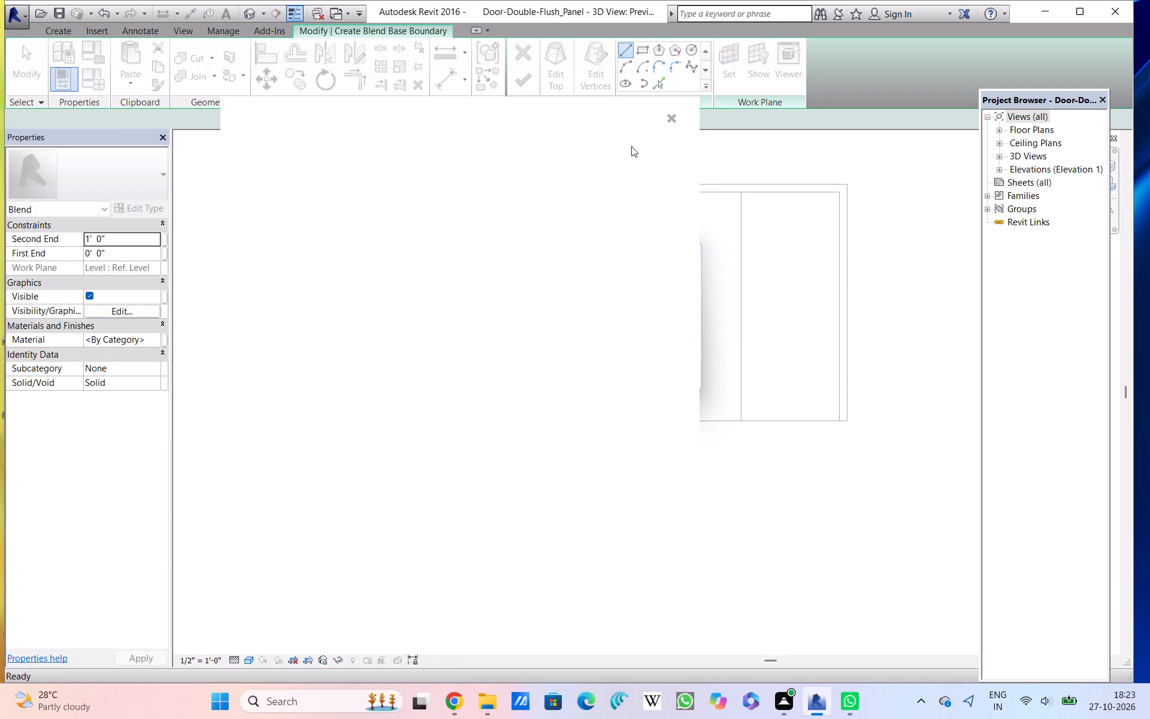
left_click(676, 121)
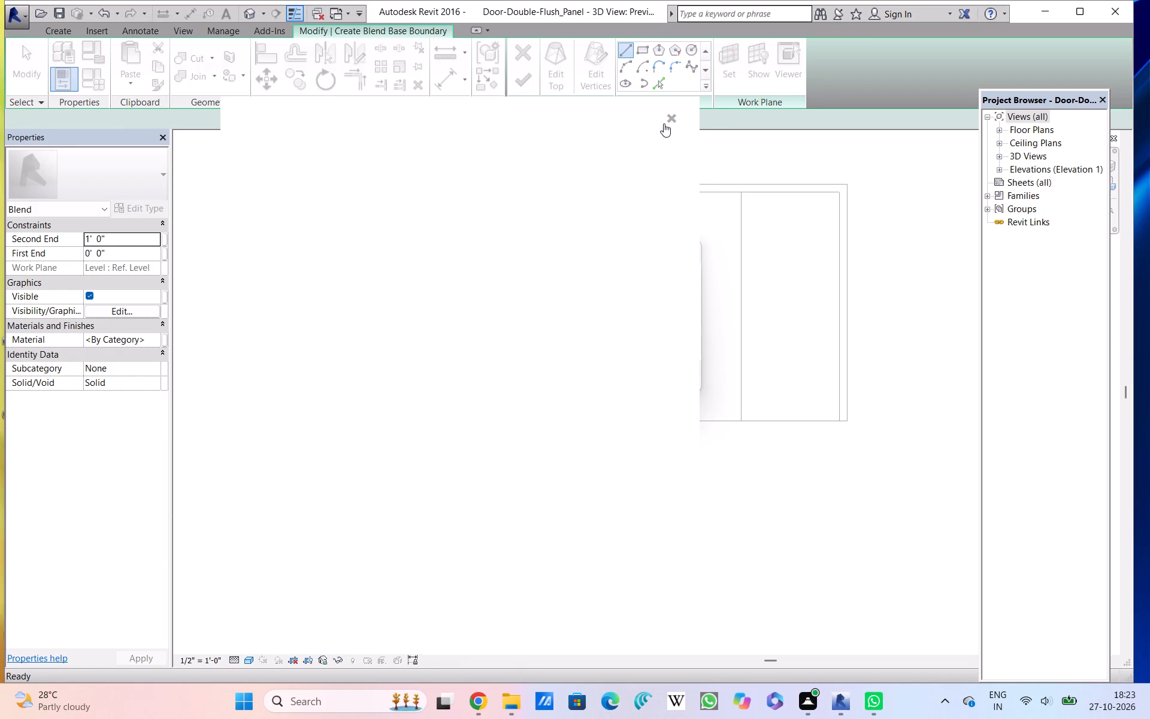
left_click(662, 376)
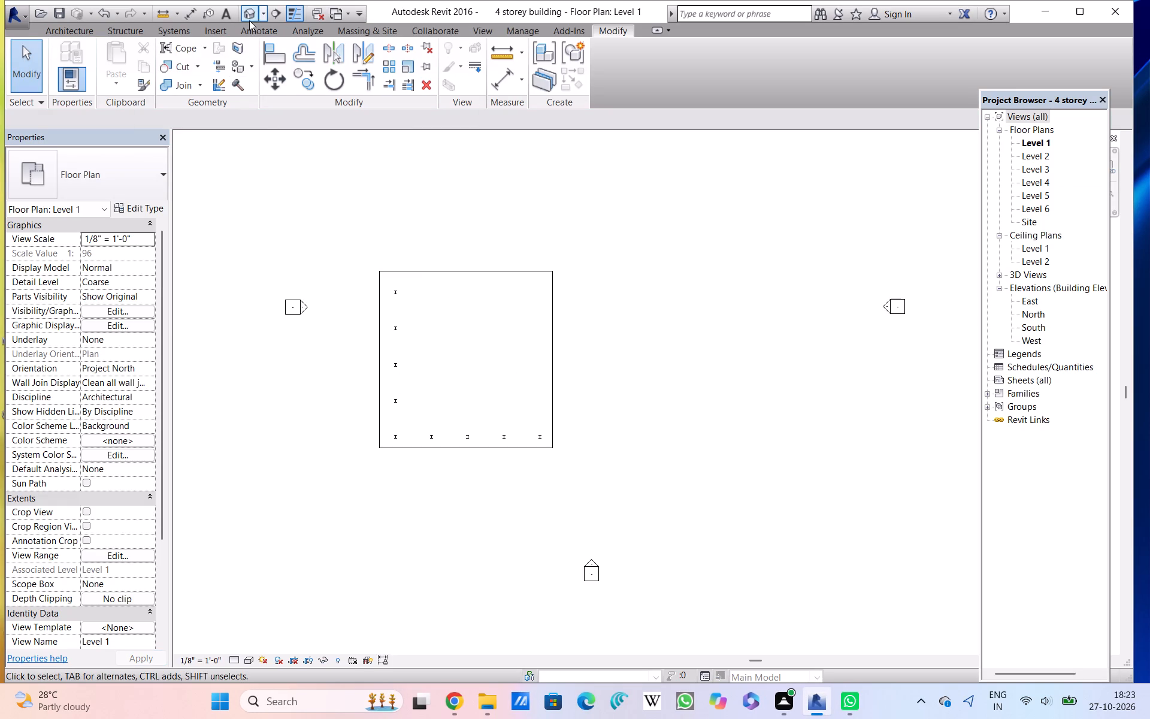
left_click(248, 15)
Delete both overlapping double flush doors on Level 4 of the west facade's corner bay.
scroll(479, 342, "down", 3)
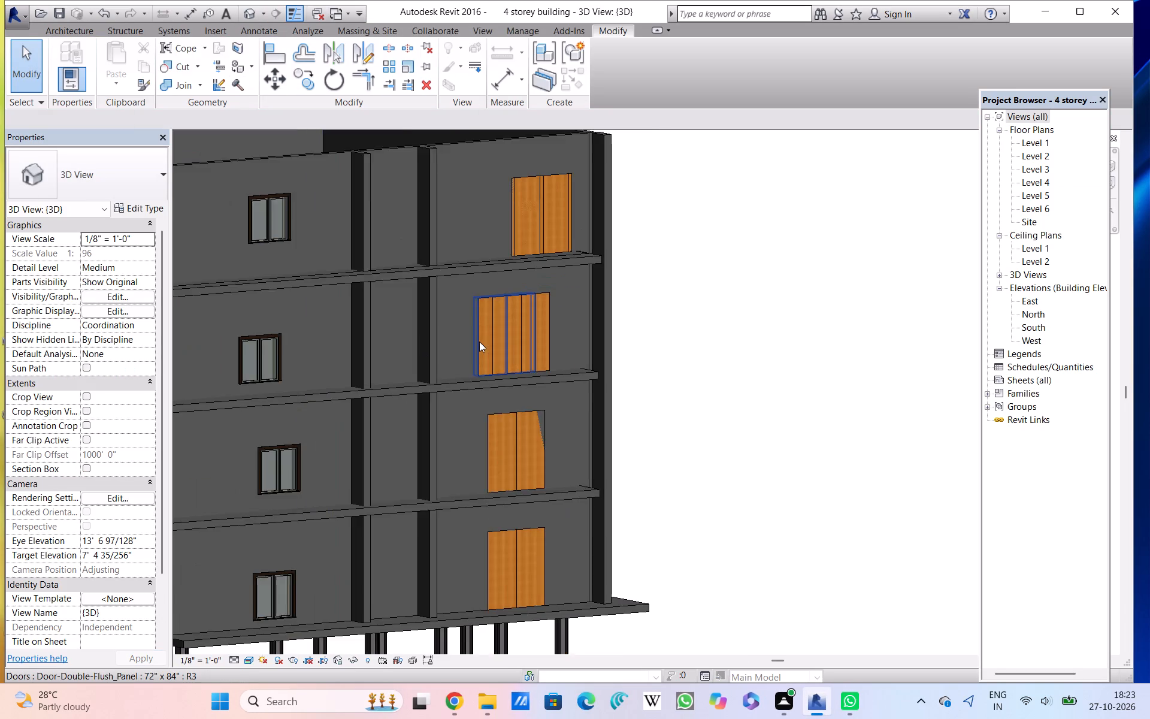
left_click(525, 354)
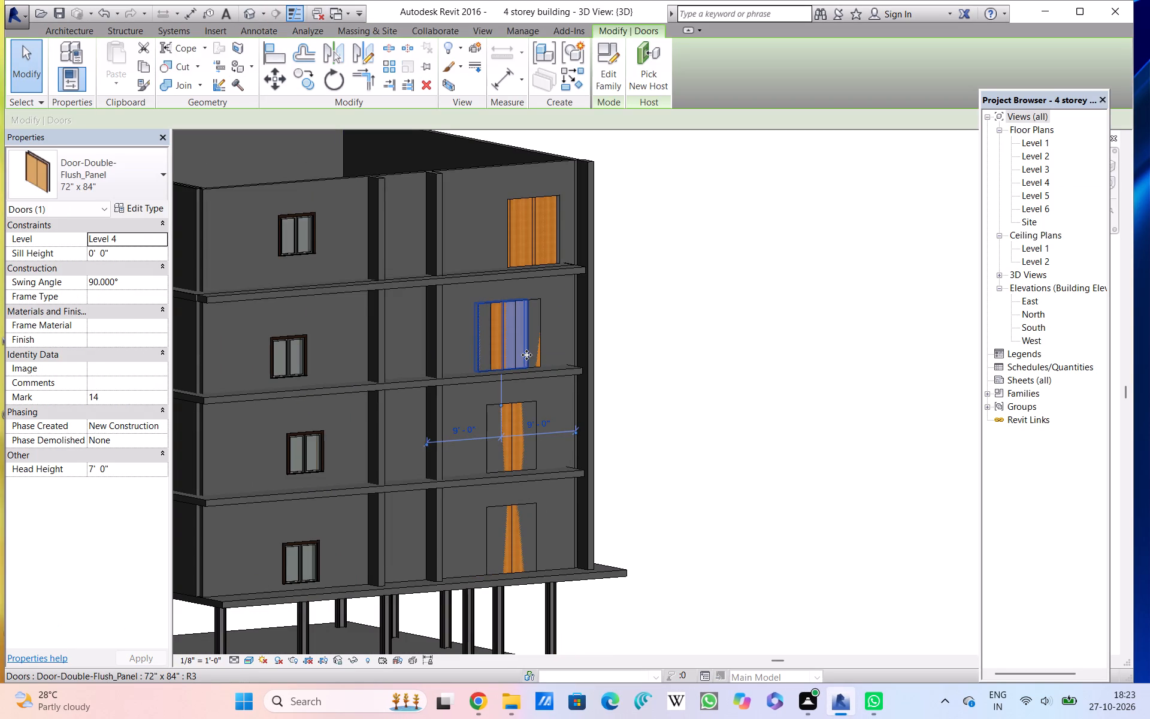
key("Delete")
left_click(536, 349)
key("Delete")
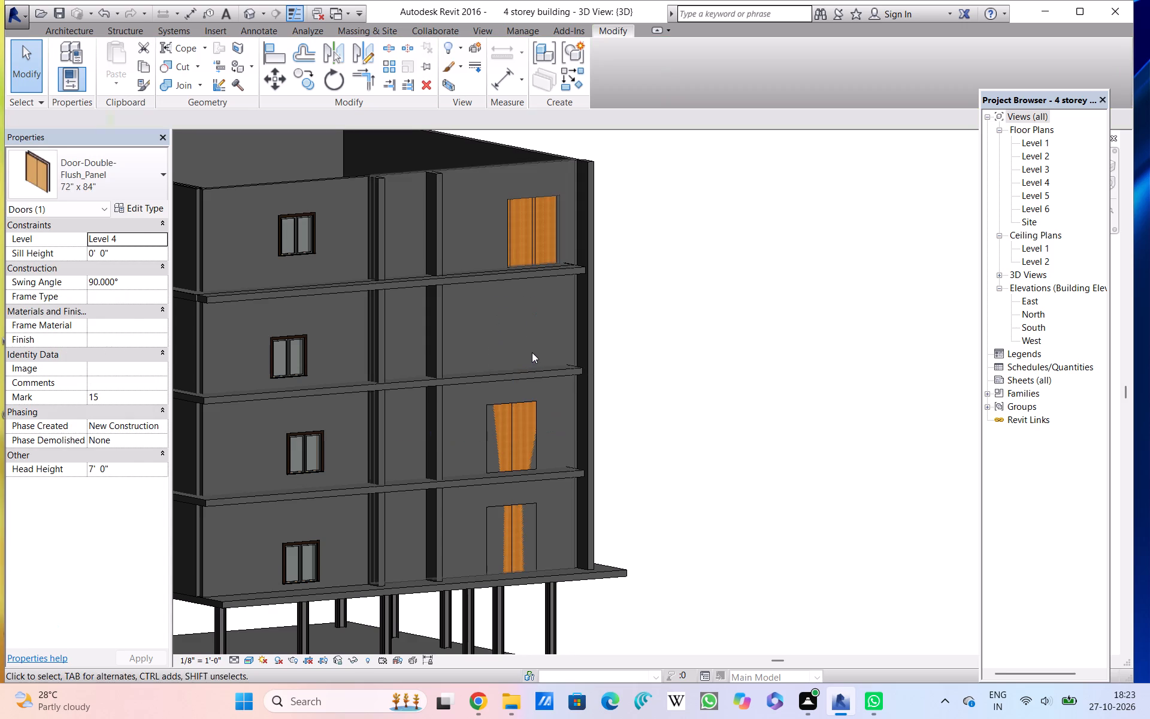
Examine the Level 2 and Level 3 double flush doors in the west facade's corner bay up close.
left_click(637, 399)
left_click(638, 399)
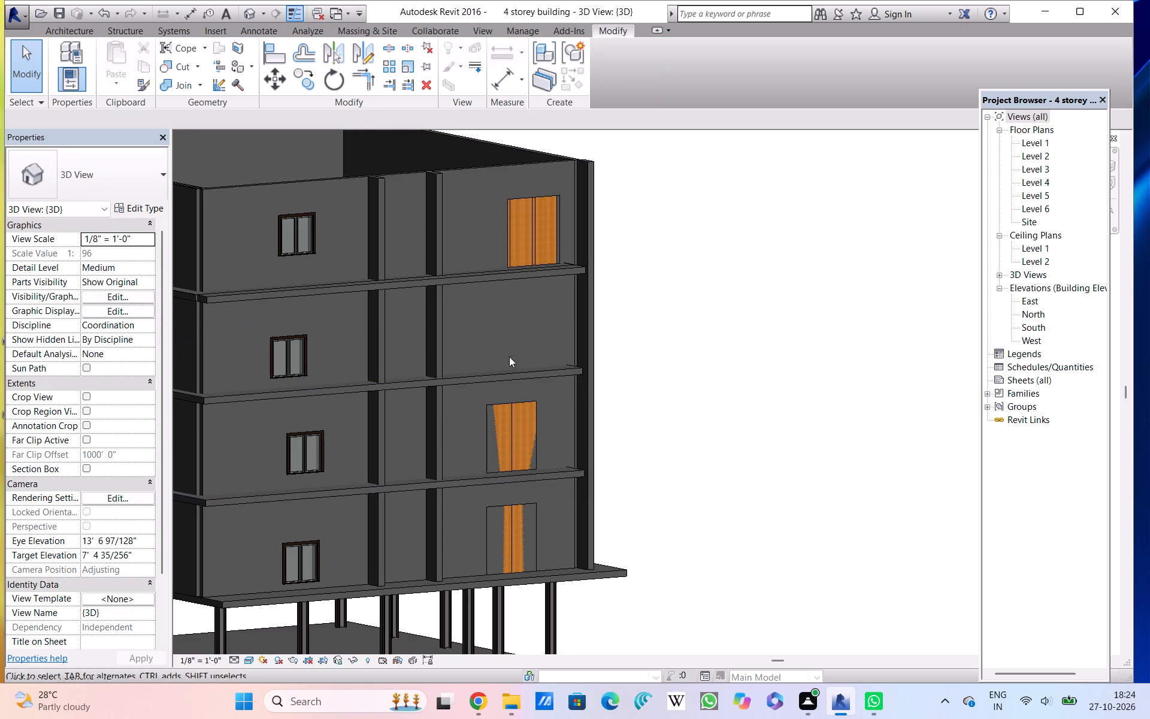
scroll(519, 285, "up", 3)
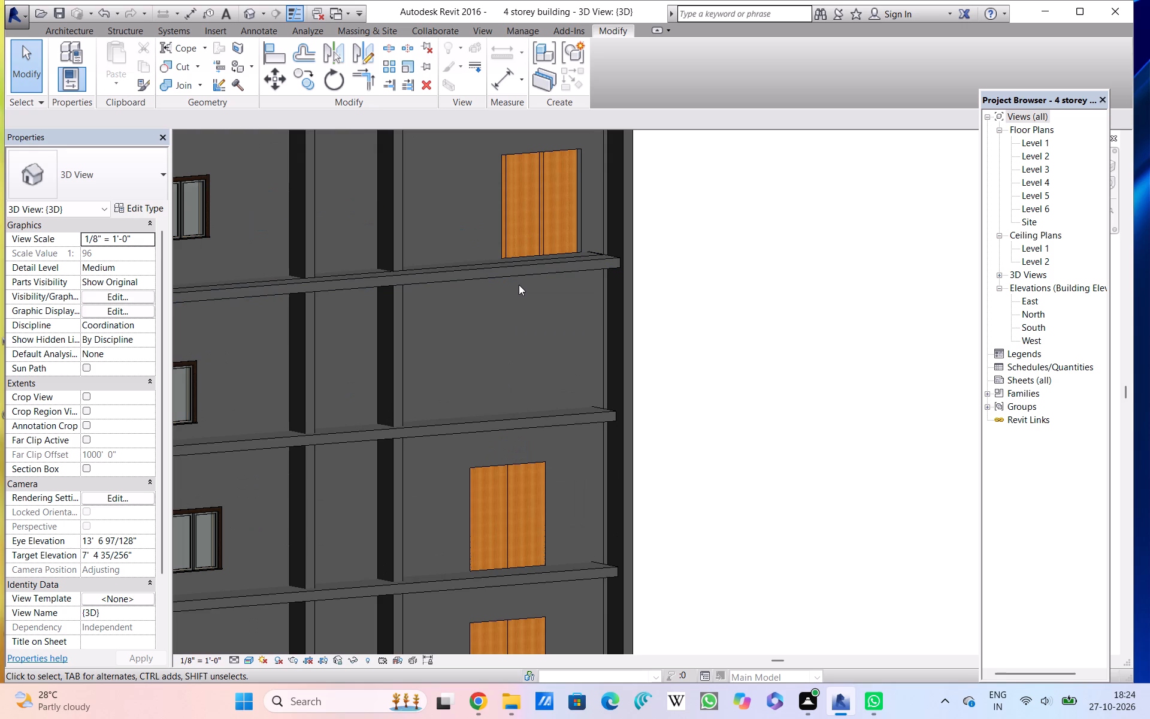
scroll(519, 285, "up", 1)
scroll(519, 285, "down", 2)
scroll(519, 285, "up", 1)
middle_click_drag(519, 285, 539, 141)
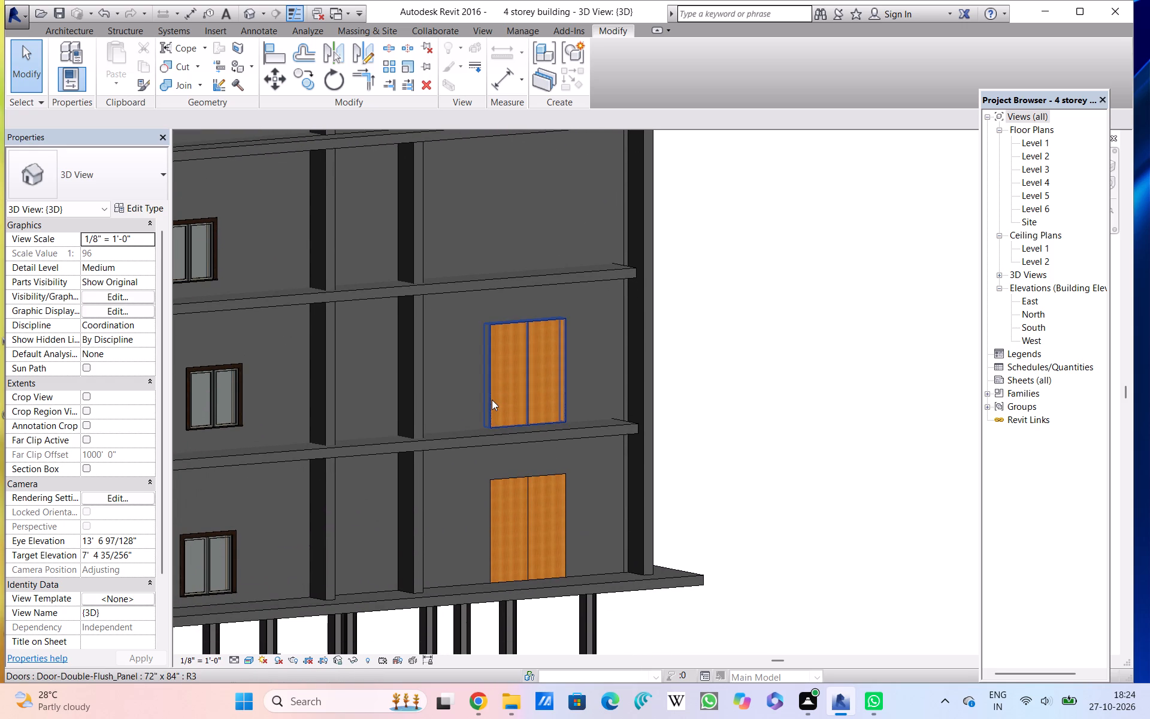
scroll(492, 400, "up", 12)
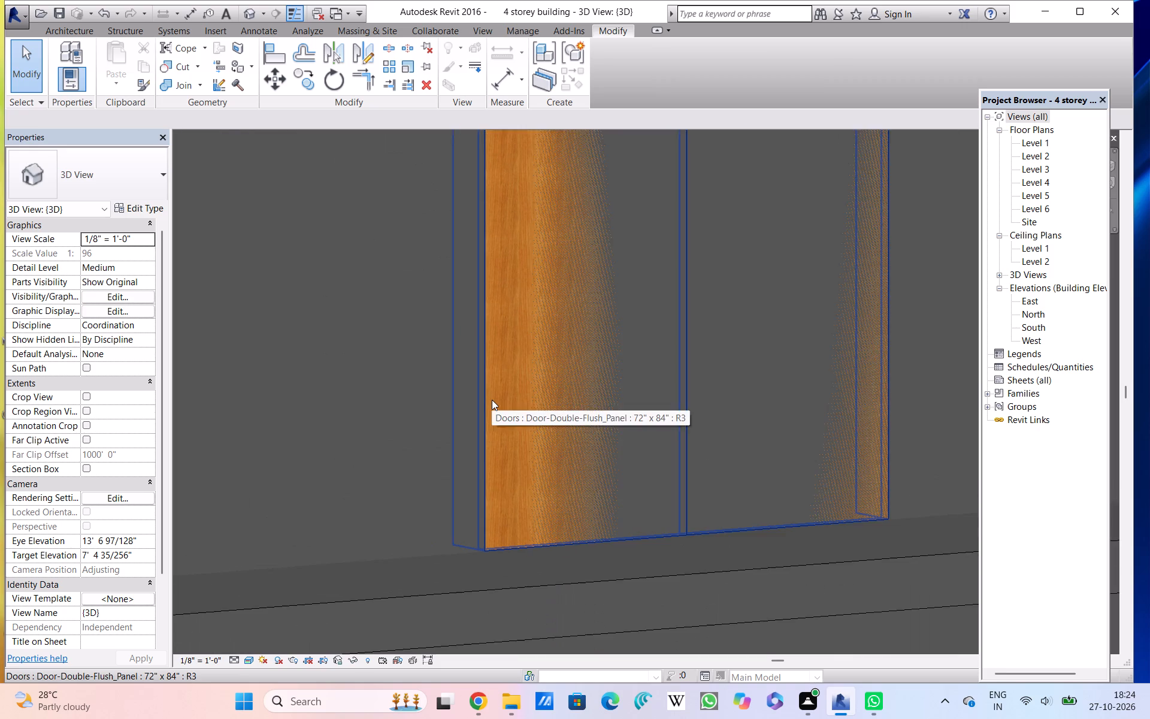
scroll(492, 400, "up", 13)
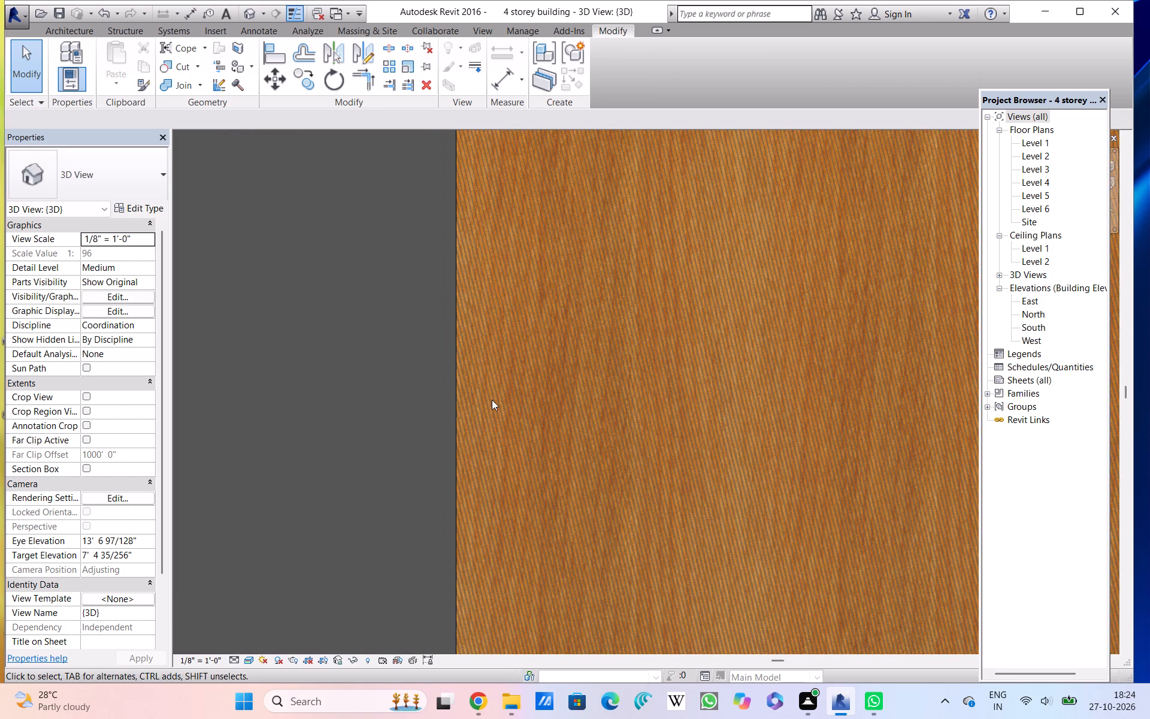
scroll(492, 400, "down", 4)
scroll(492, 400, "down", 17)
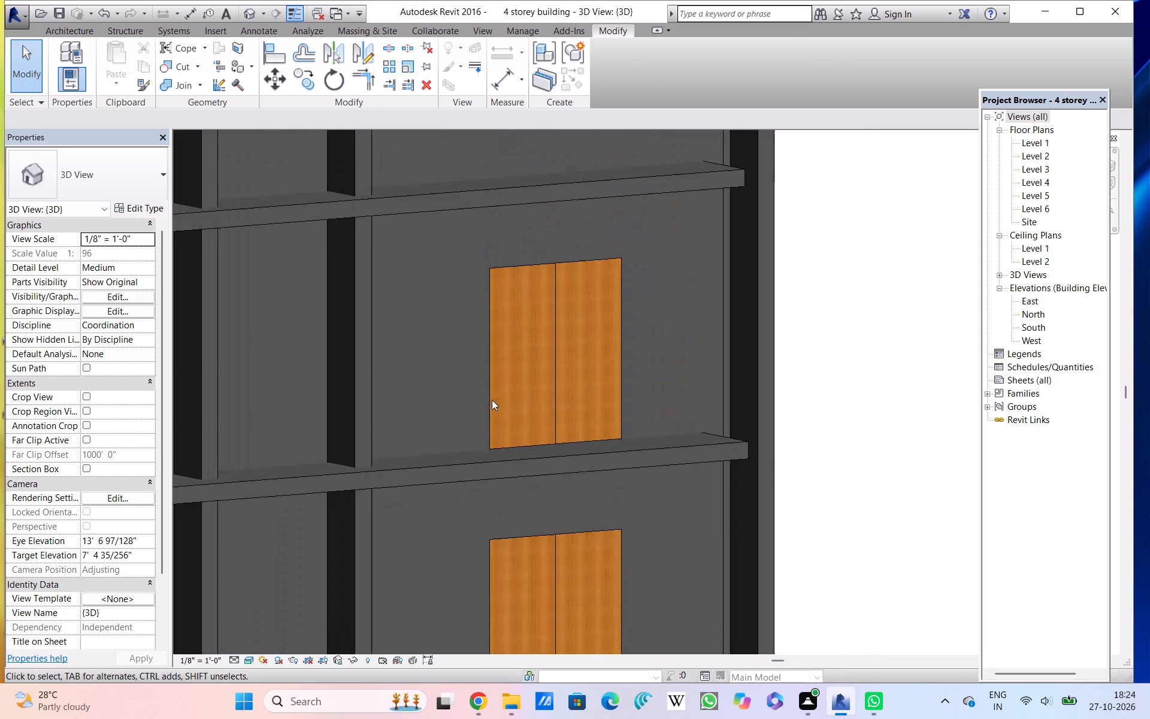
scroll(492, 400, "down", 9)
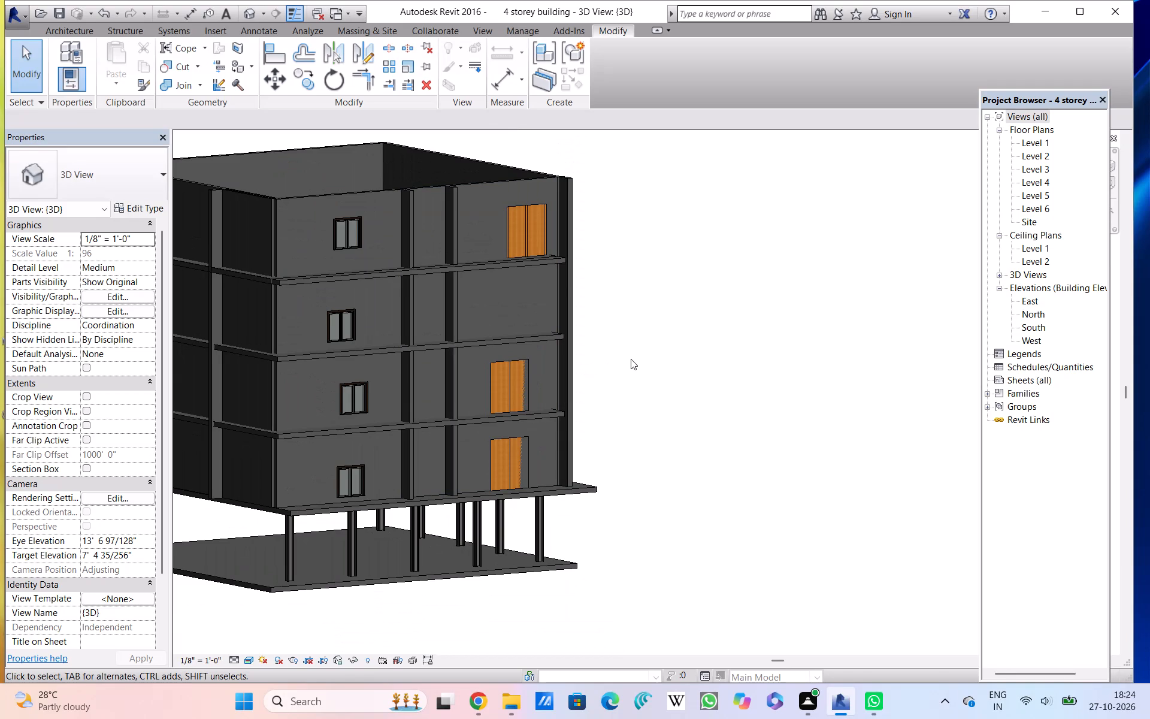
Place a 72" x 84" double flush door on Level 4 of the corner bay, about 9'-0" from both the pier and the corner.
left_click(54, 37)
left_click(91, 51)
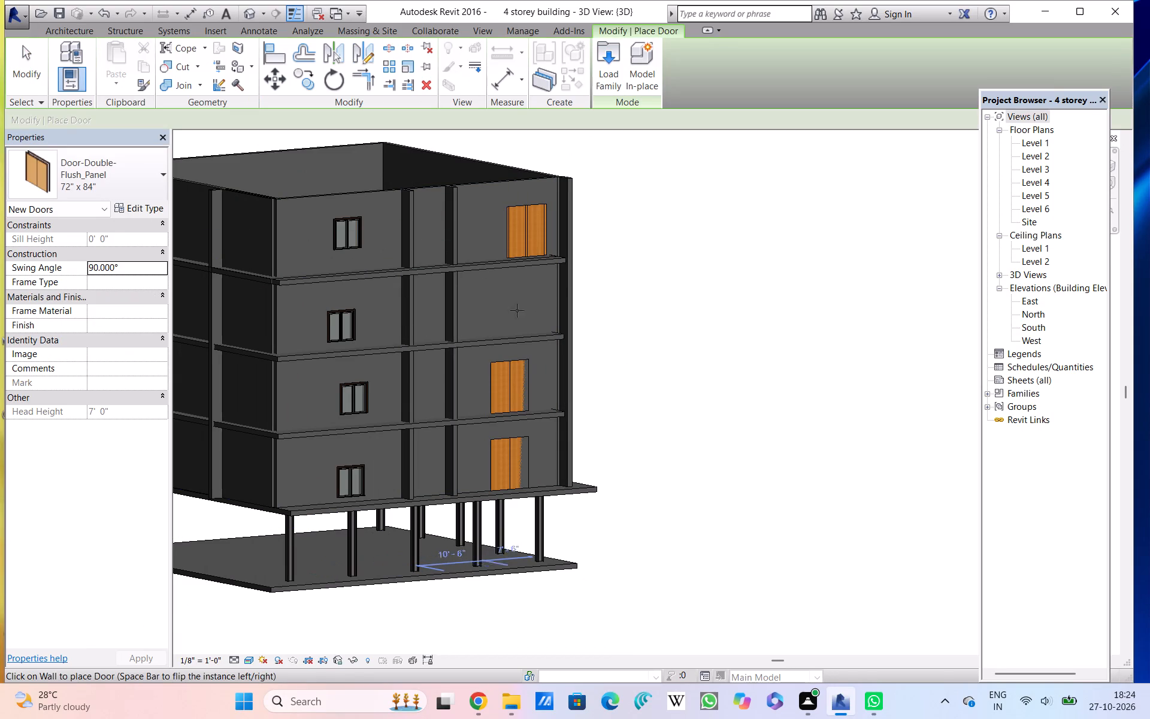
left_click(503, 300)
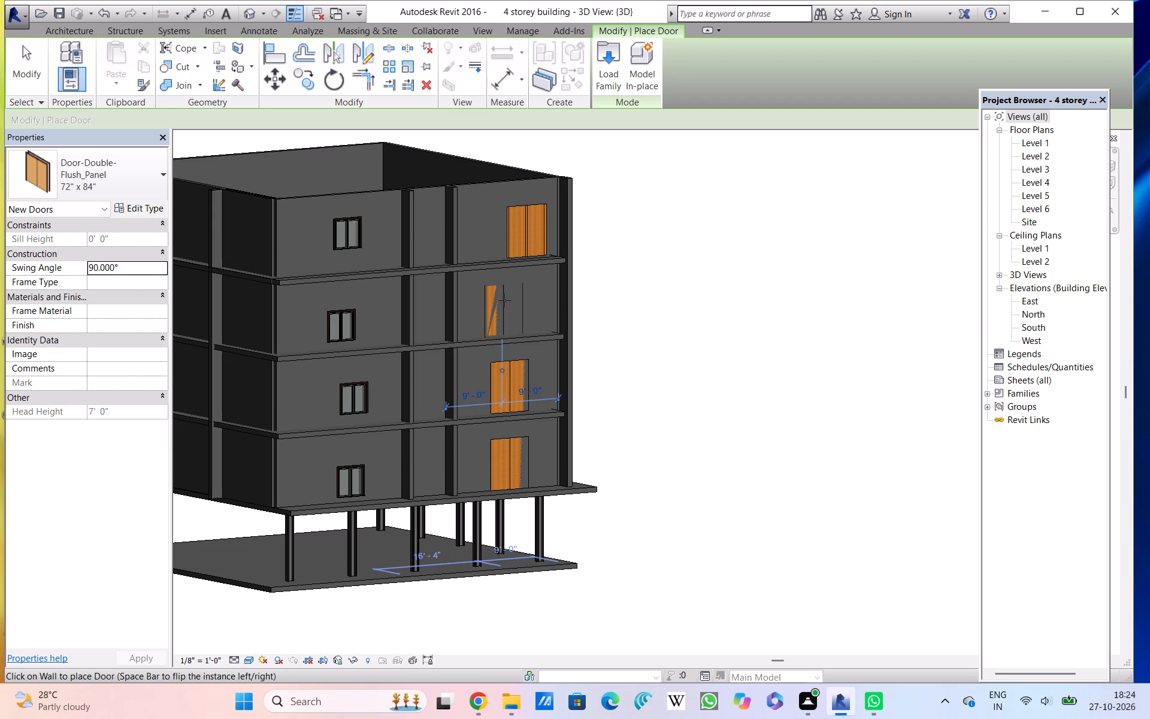
key("Escape")
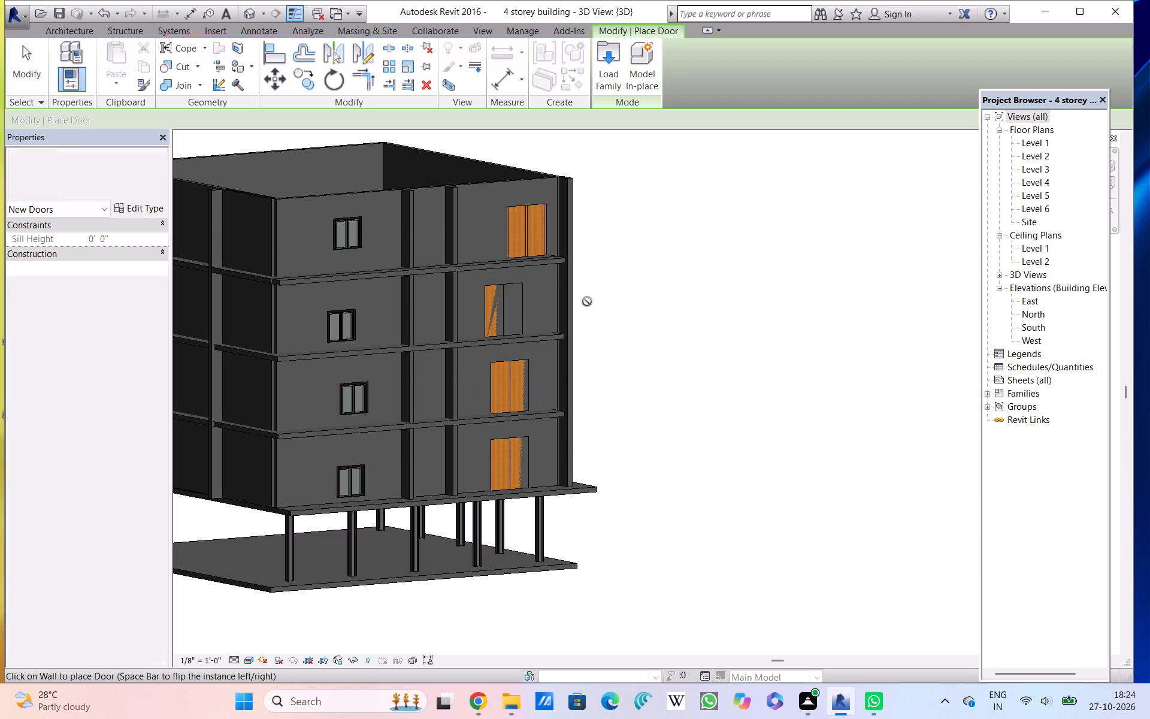
key("Escape")
Examine the new Level 4 double flush door up close and against the doors above and below it.
scroll(498, 328, "up", 6)
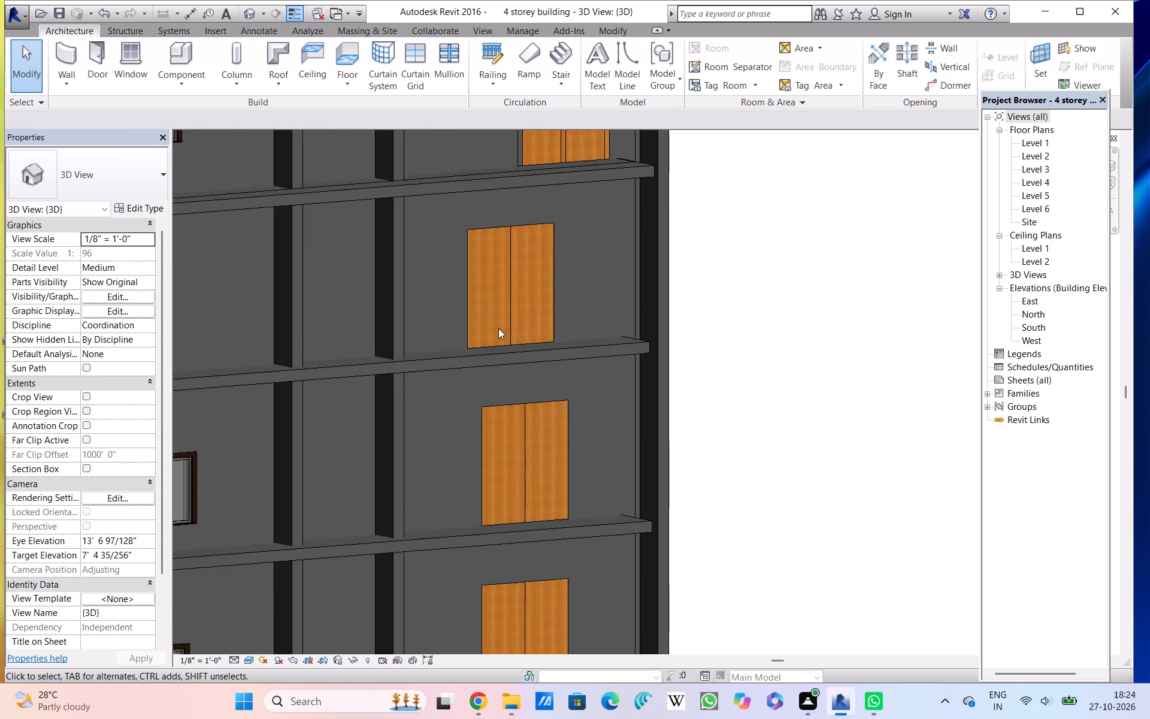
scroll(498, 328, "up", 12)
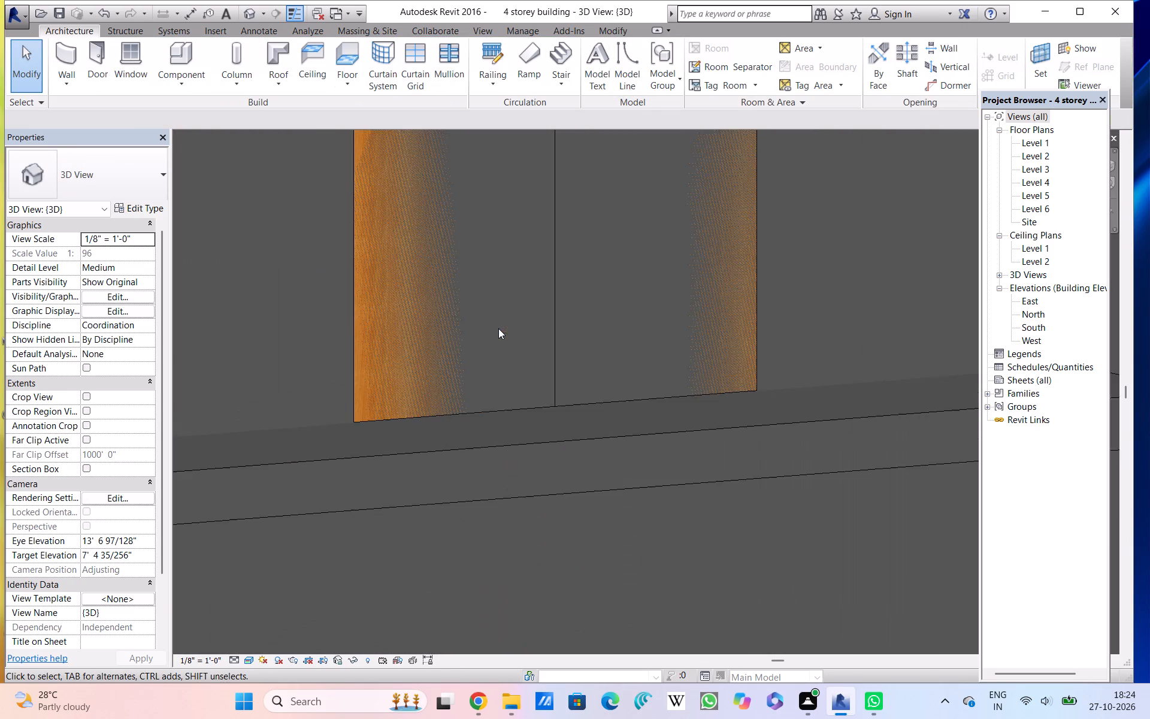
scroll(498, 328, "up", 2)
scroll(498, 328, "down", 12)
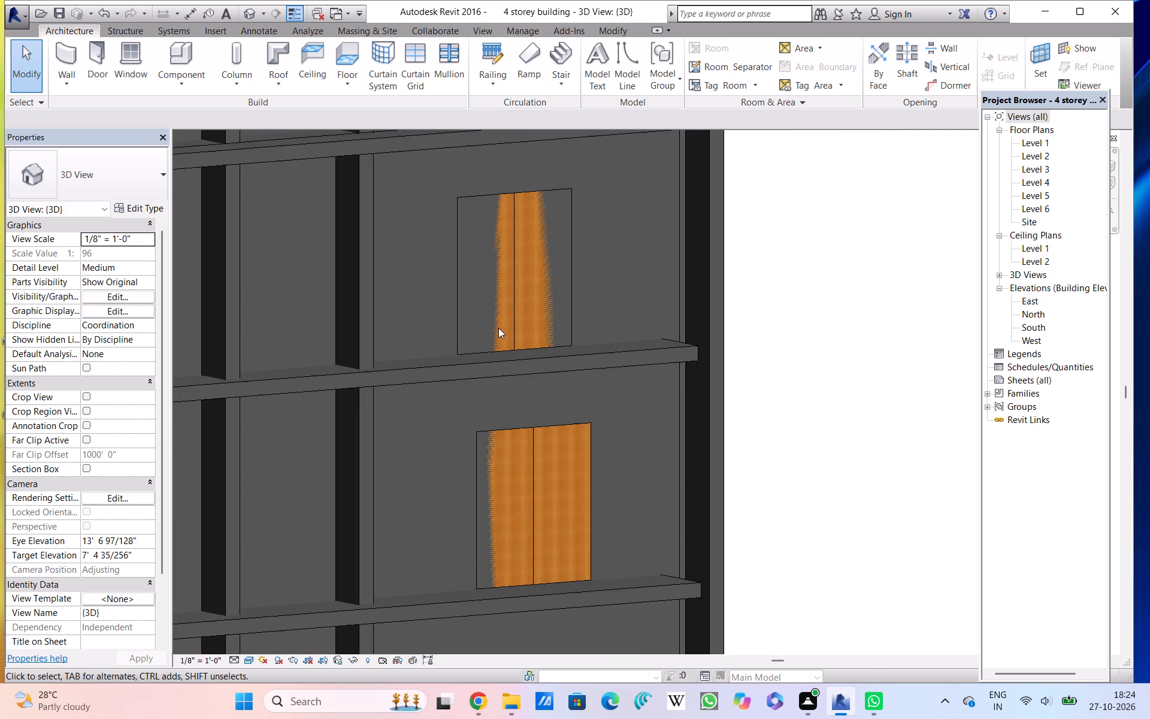
scroll(498, 328, "down", 4)
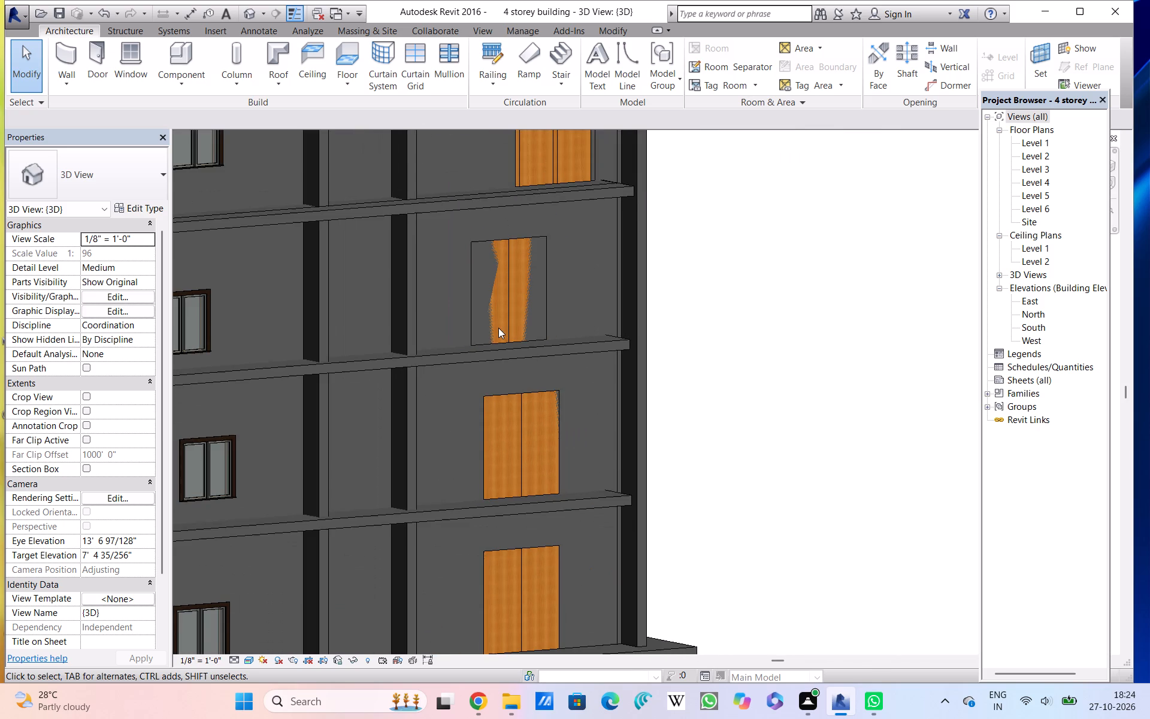
scroll(498, 328, "down", 1)
Set the panel material of the corner bay's 72" x 84" double flush door type to Glass, Clear Glazing.
left_click(532, 280)
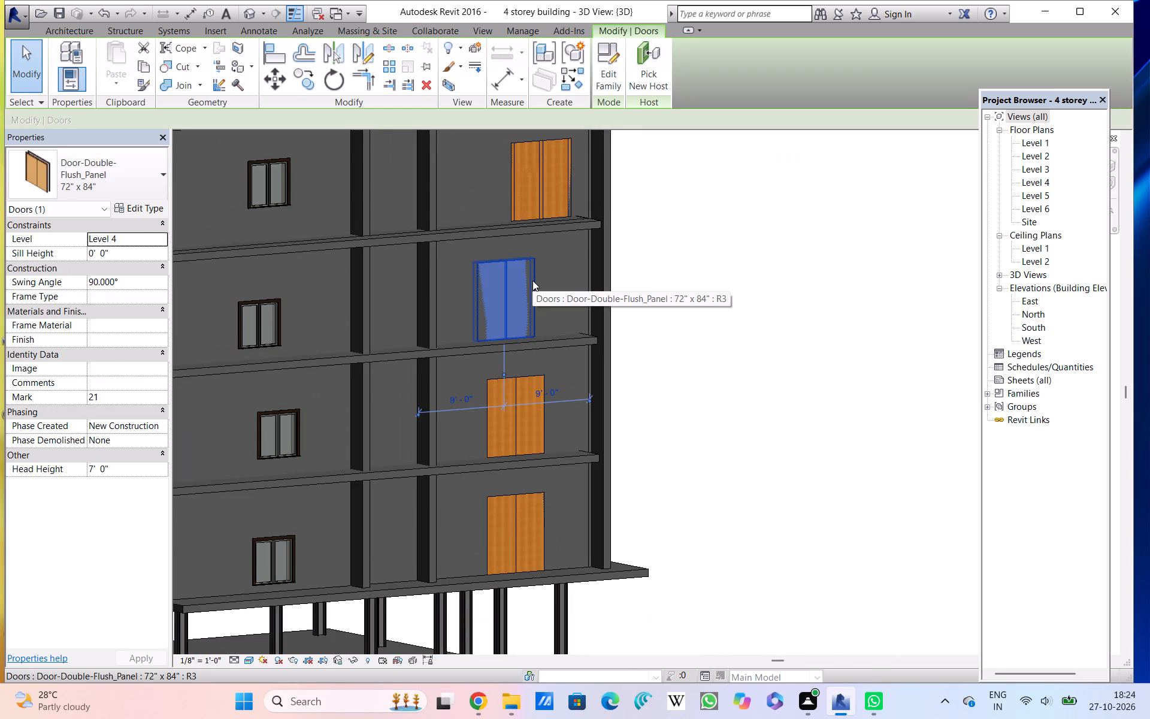
left_click(517, 206, "ctrl")
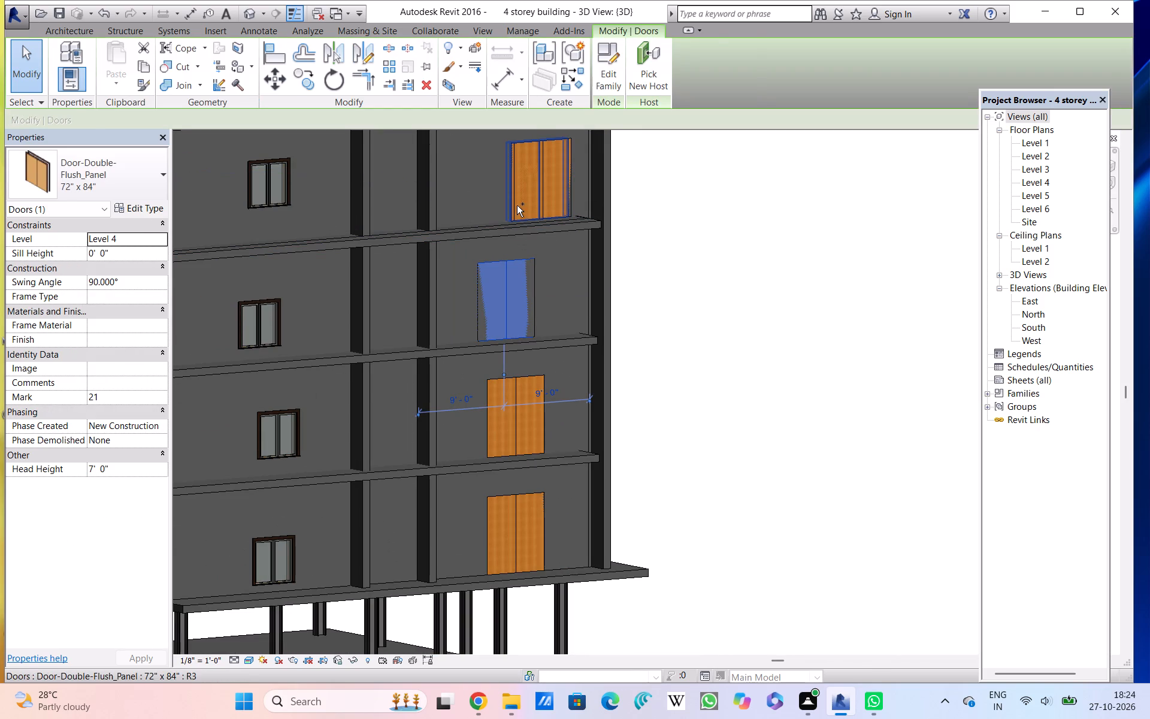
left_click(516, 422, "ctrl")
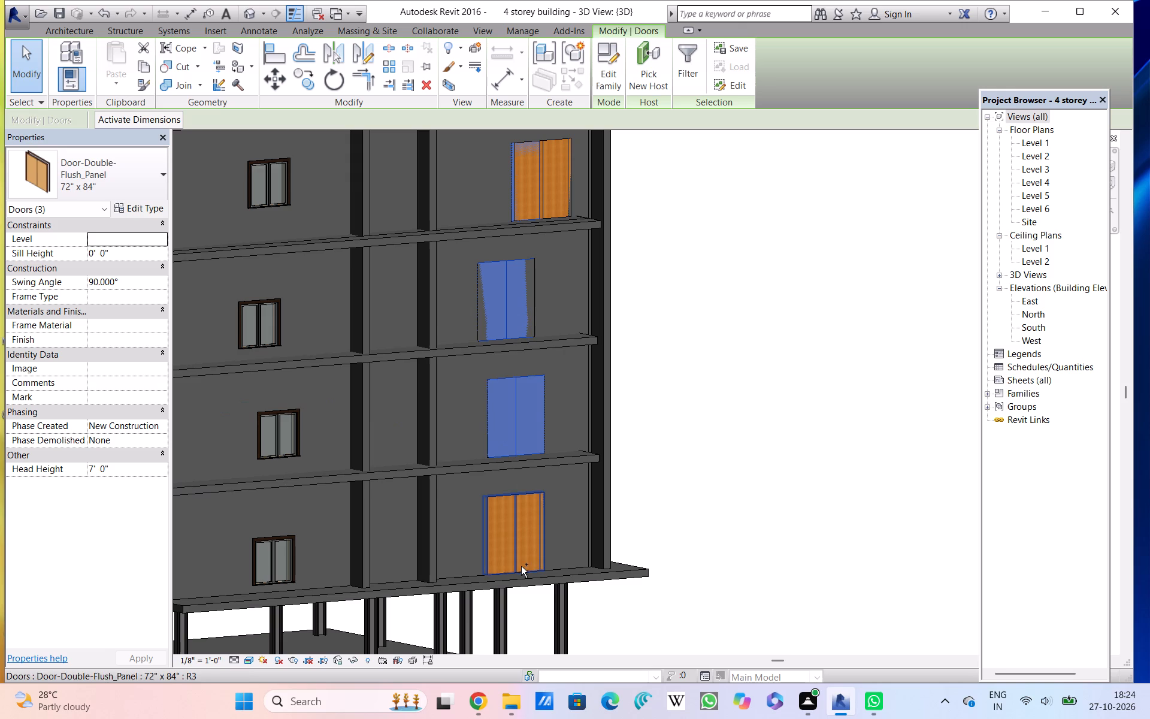
left_click(521, 544, "ctrl")
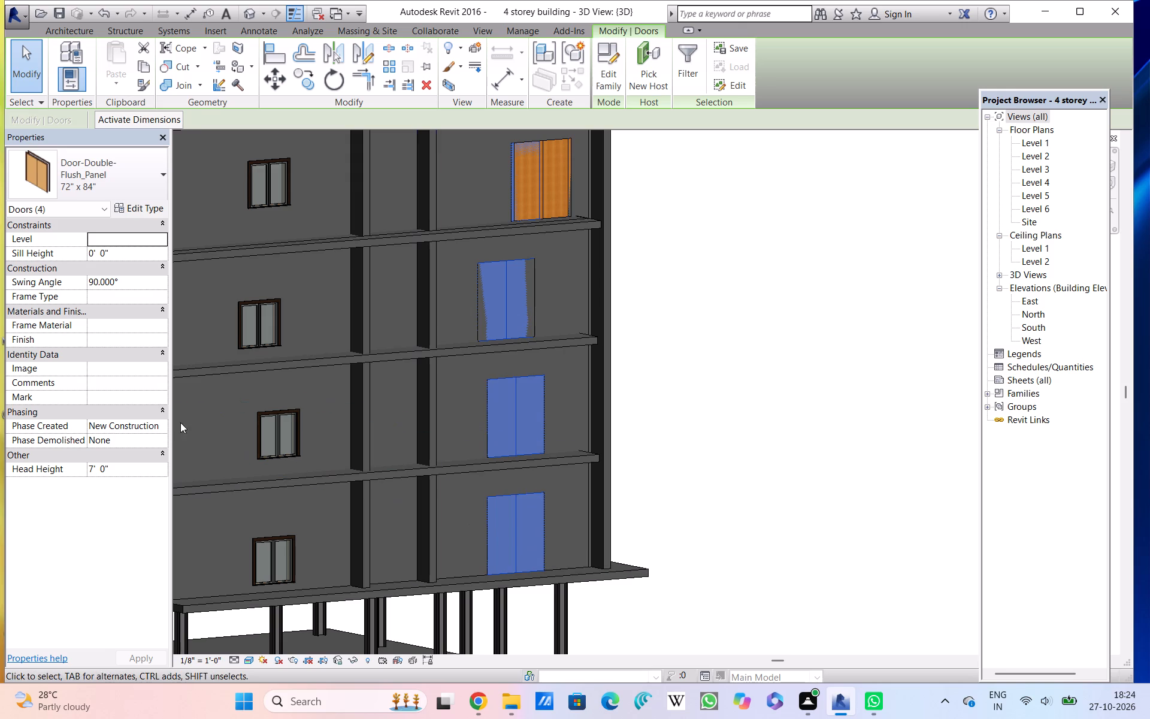
left_click(132, 207)
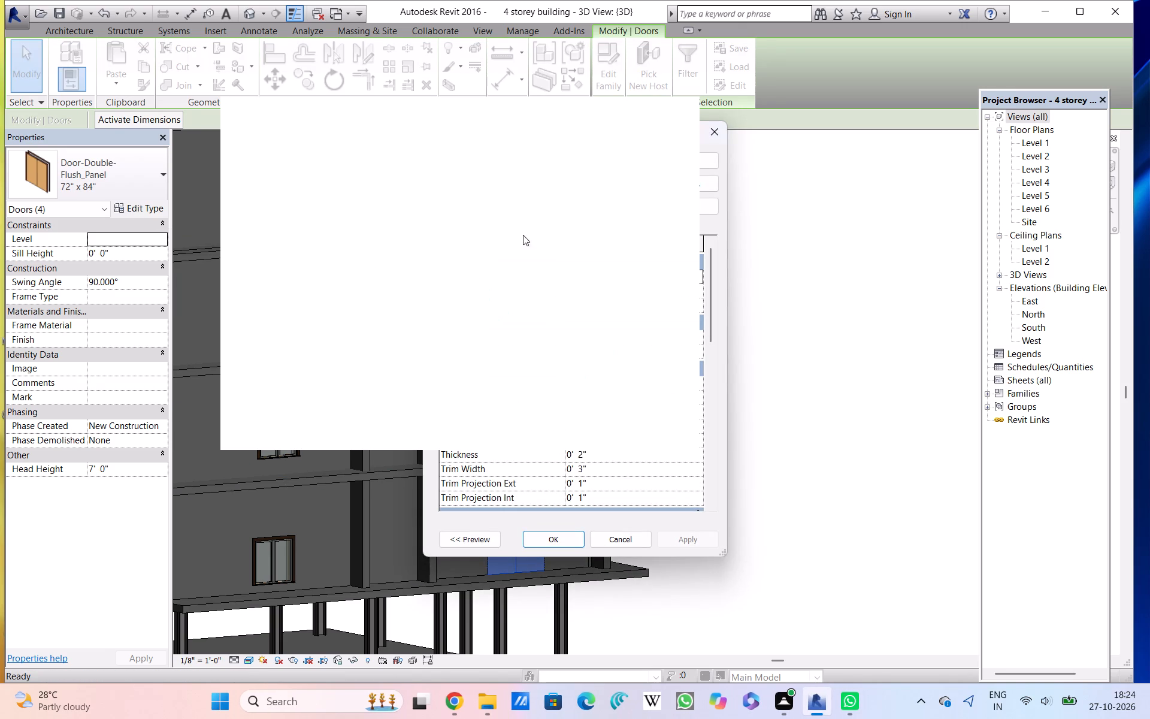
left_click(671, 125)
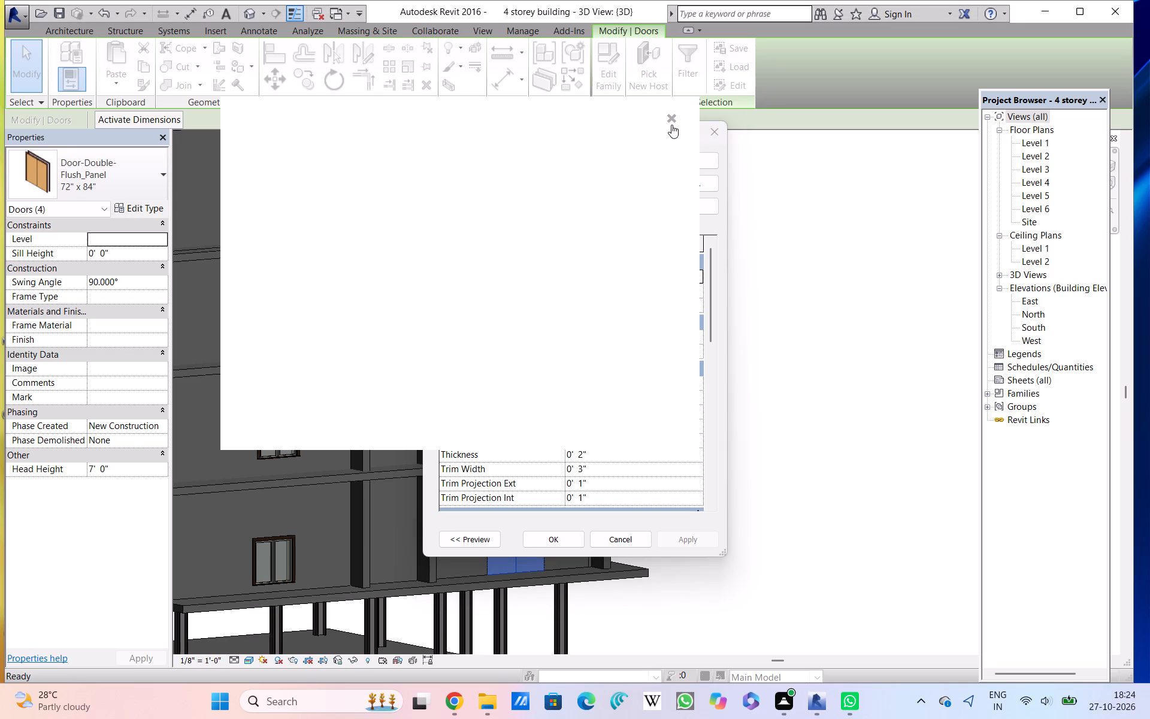
left_click(668, 121)
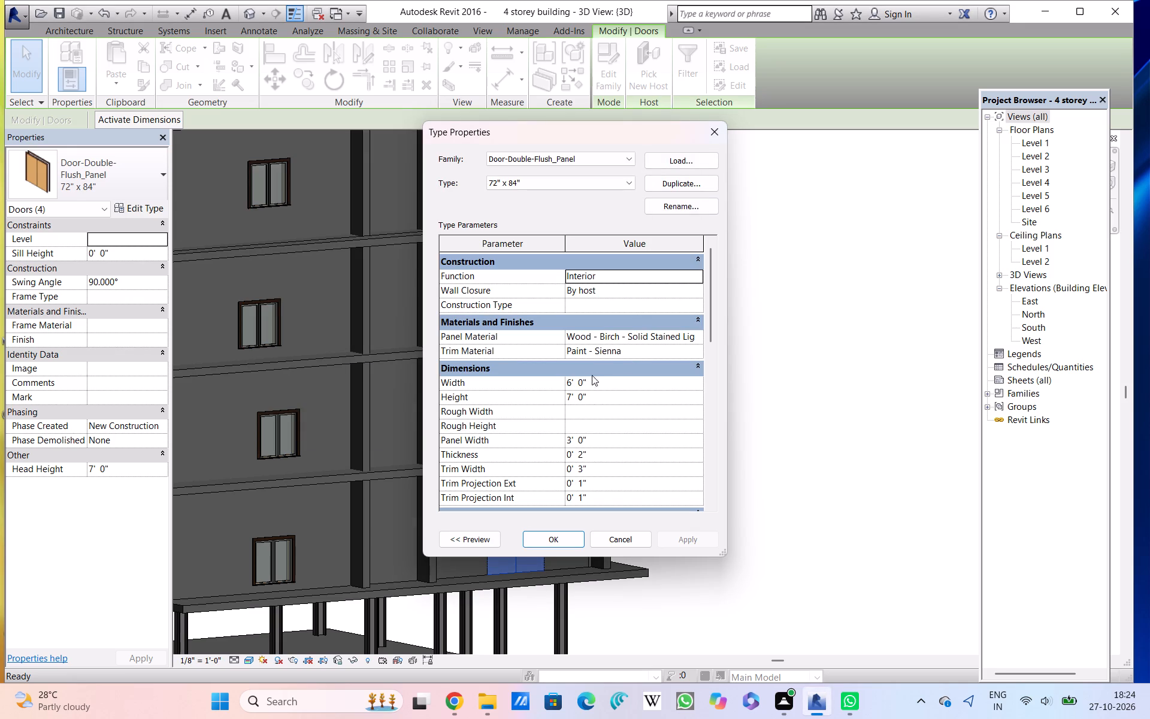
left_click(645, 336)
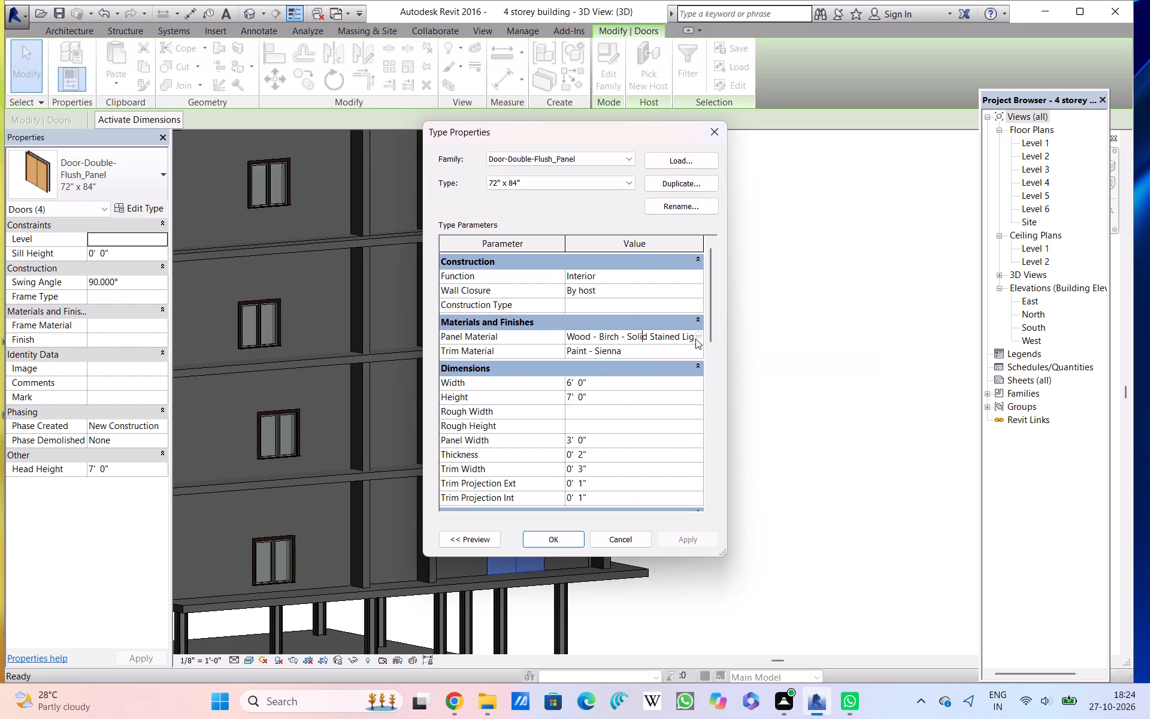
left_click(695, 339)
left_click(700, 337)
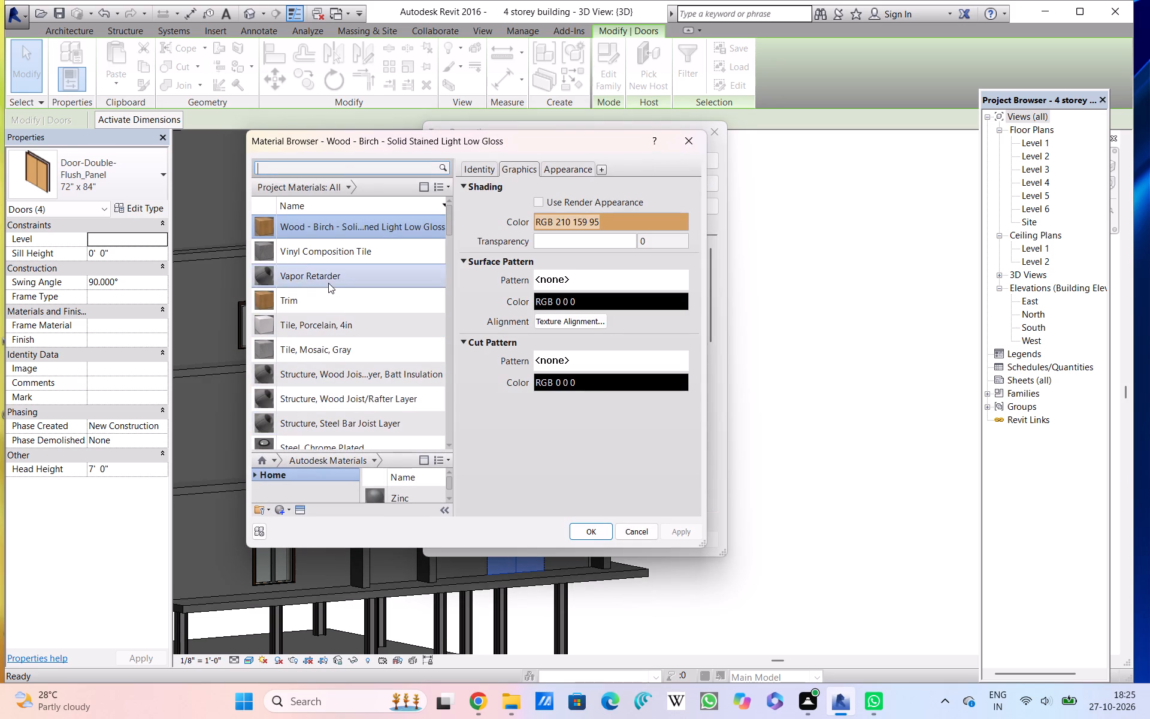
scroll(292, 410, "down", 2)
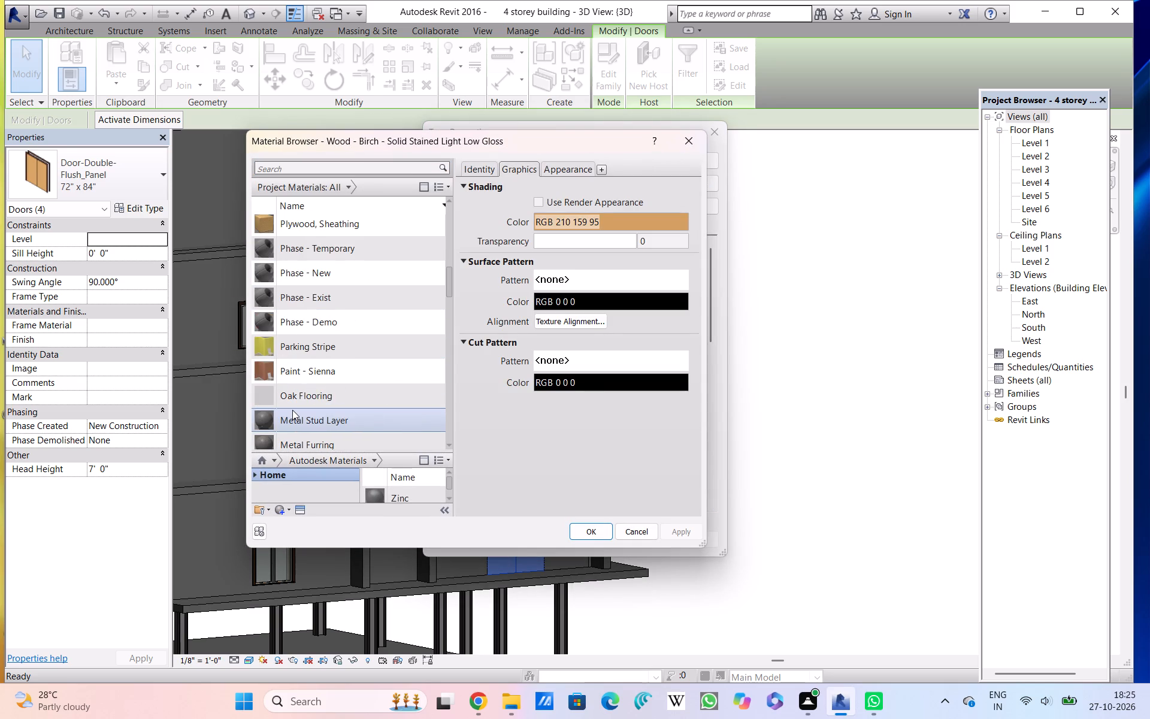
scroll(292, 410, "down", 2)
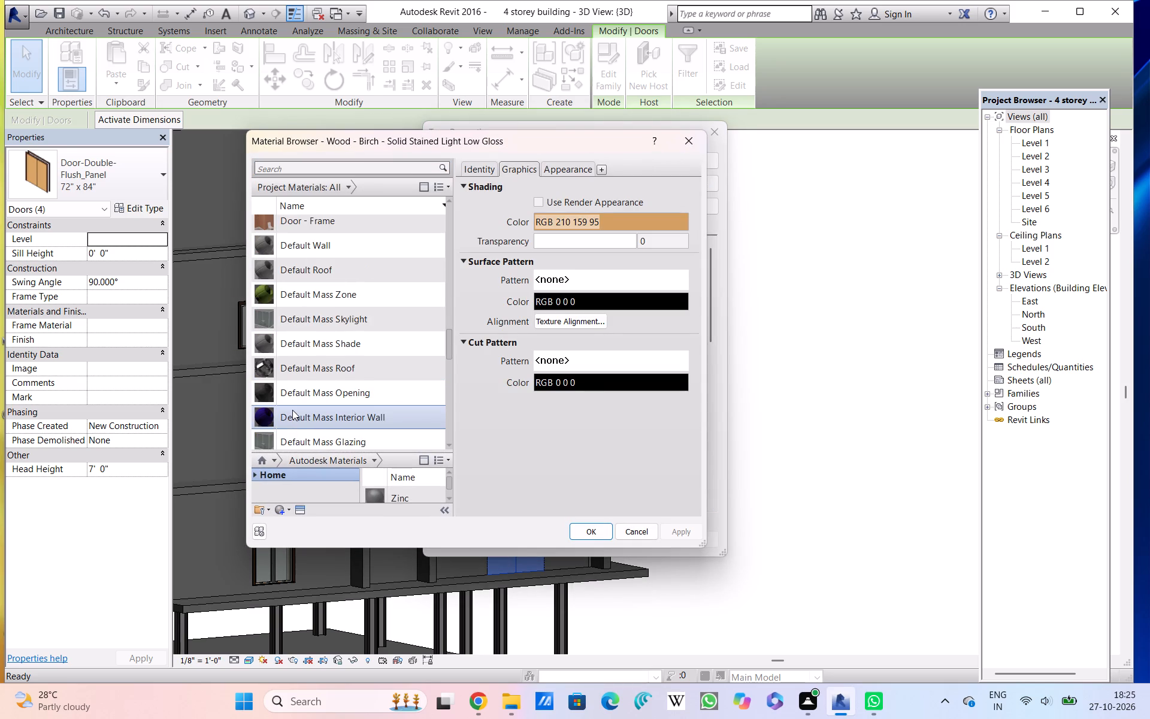
scroll(292, 410, "up", 1)
left_click(310, 333)
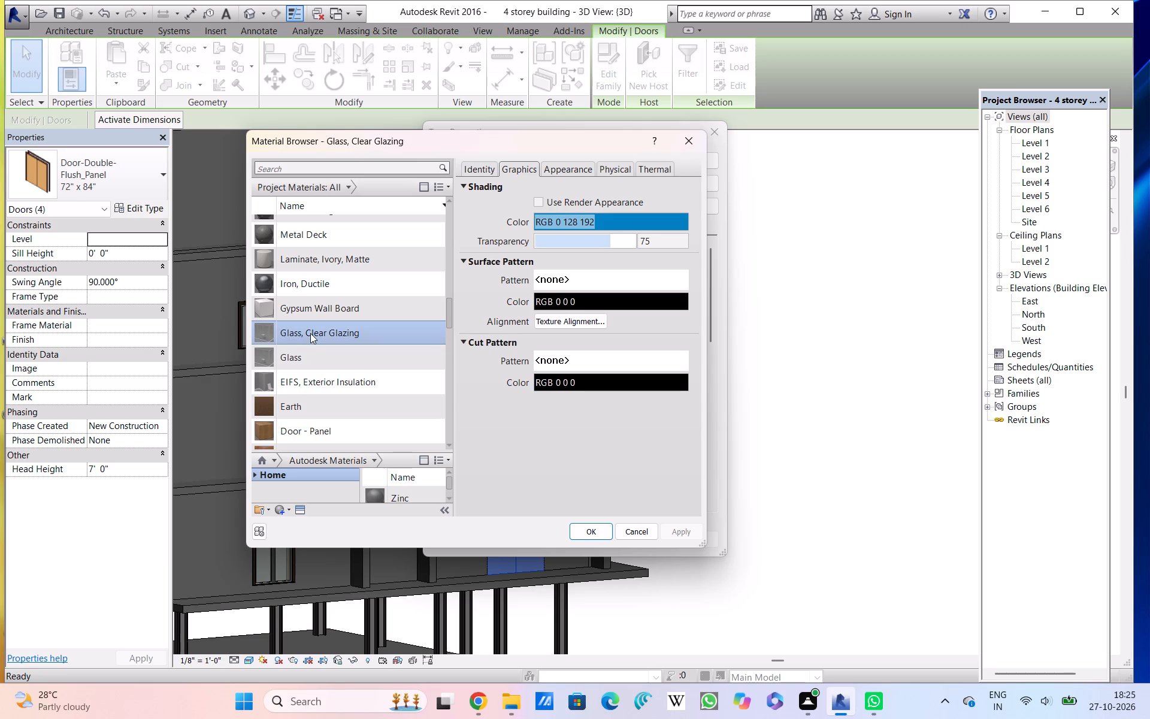
left_click(596, 526)
left_click(702, 538)
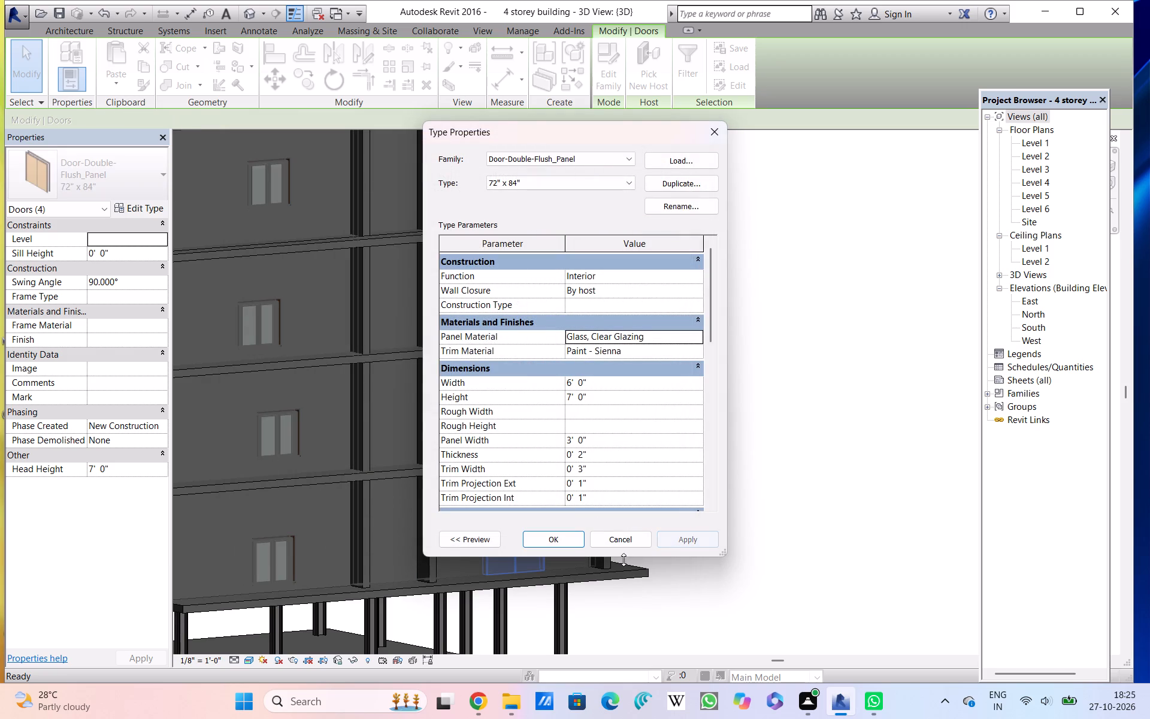
left_click(555, 543)
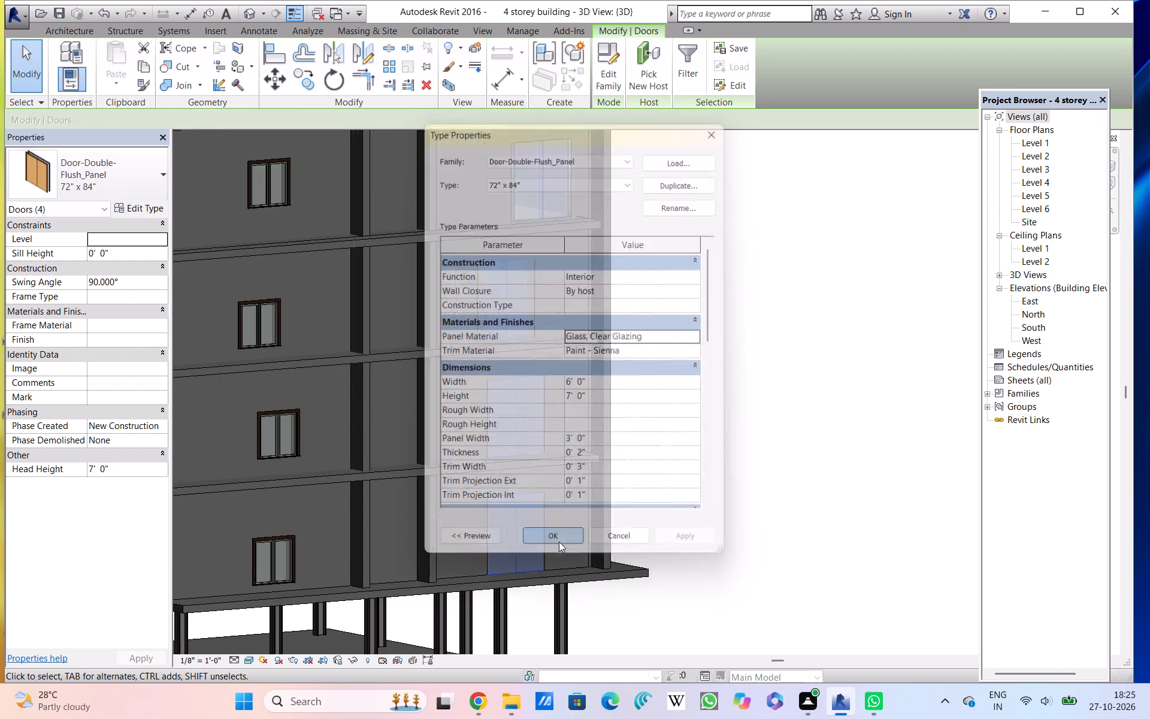
left_click(665, 457)
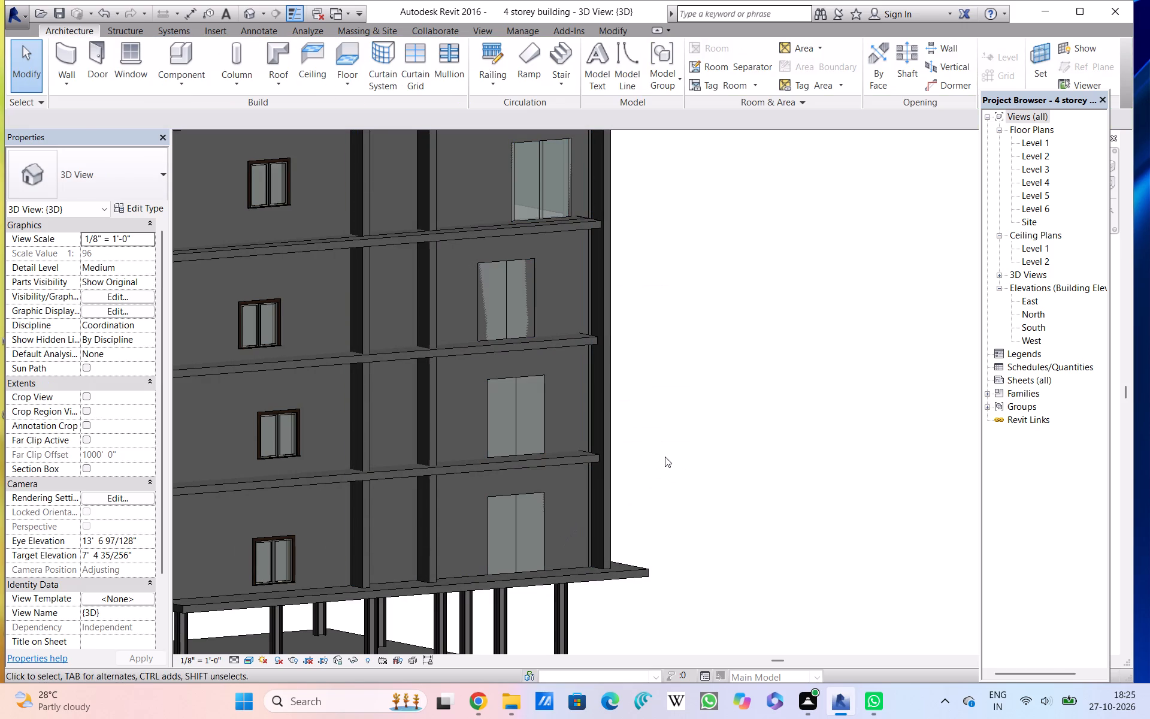
Shift one of the overlapping Level 5 double flush doors toward the pier, roughly above the Level 4 door.
scroll(650, 451, "down", 2)
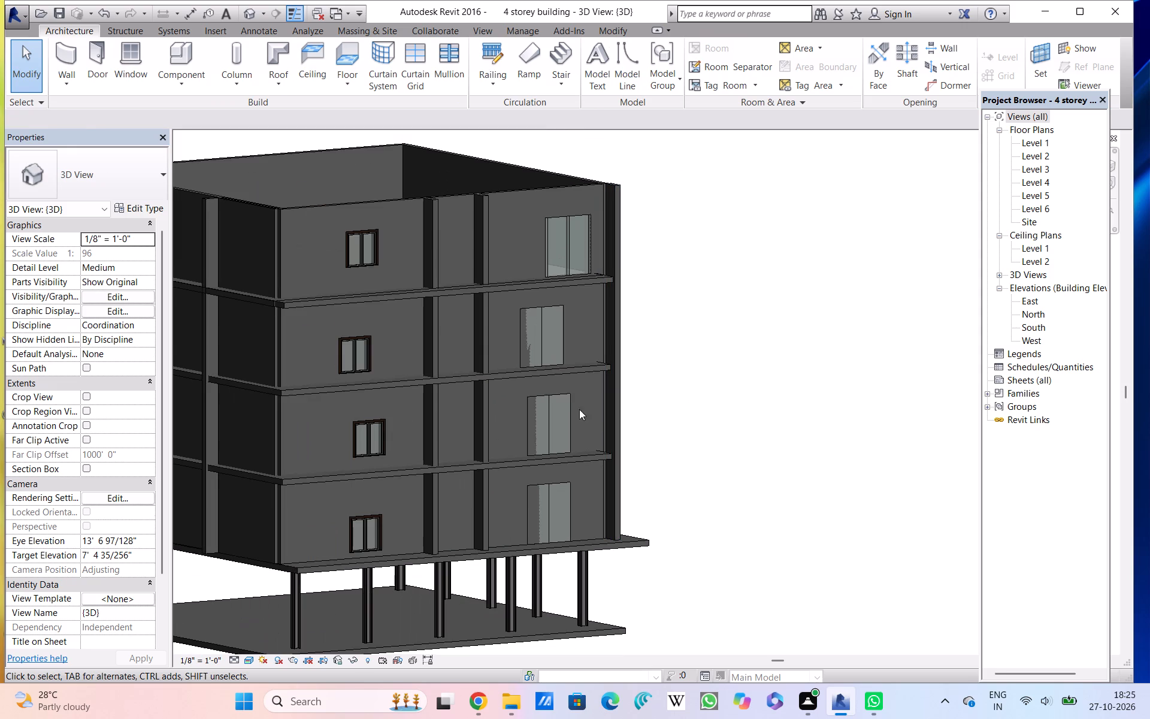
left_click(552, 270)
left_click_drag(550, 261, 523, 266)
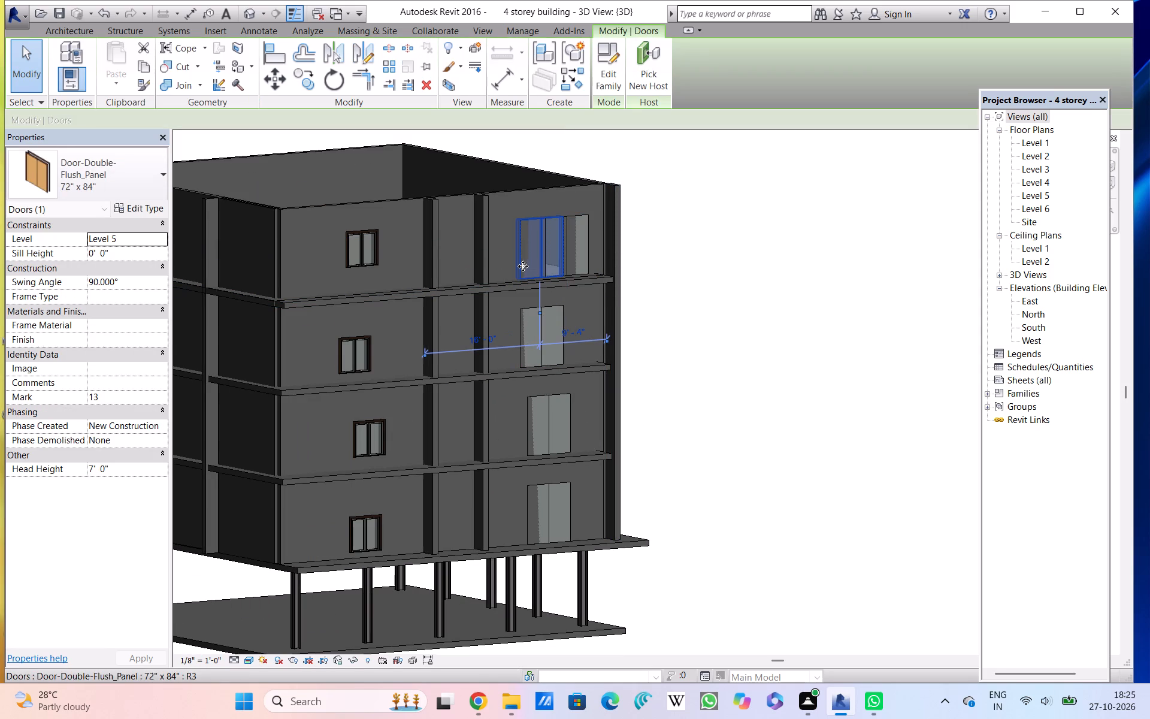
left_click(713, 259)
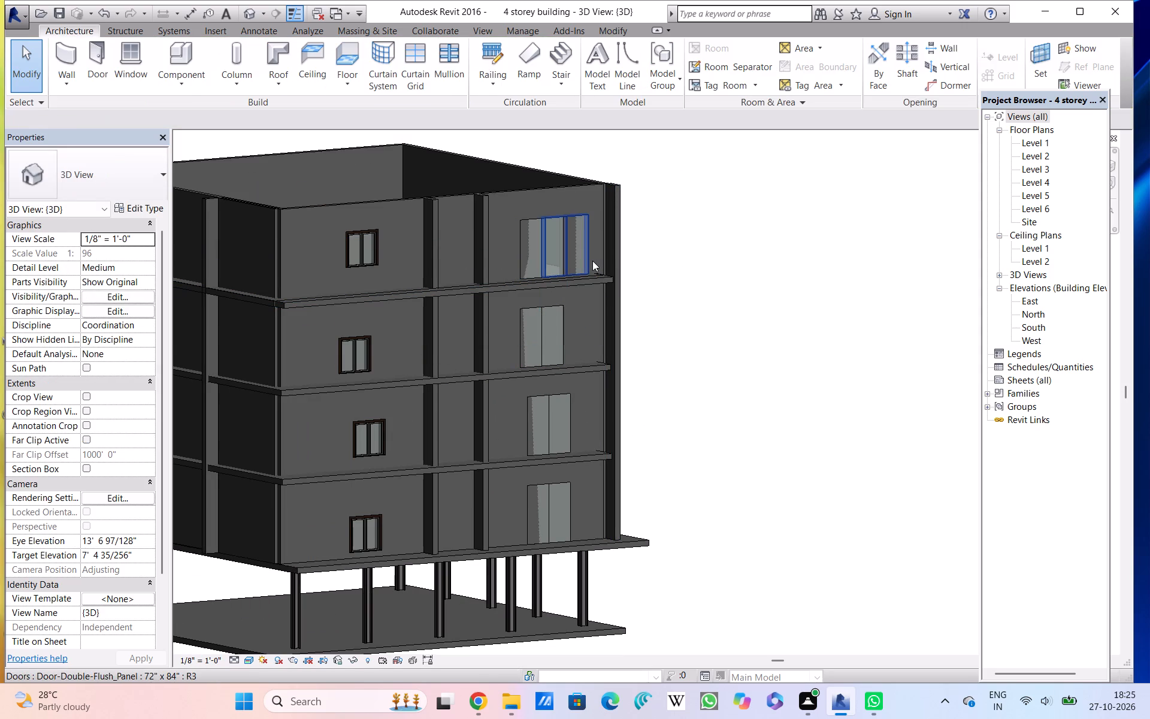
Delete the other overlapping Level 5 double flush door, the one nearer the building corner.
left_click(588, 259)
key("Delete")
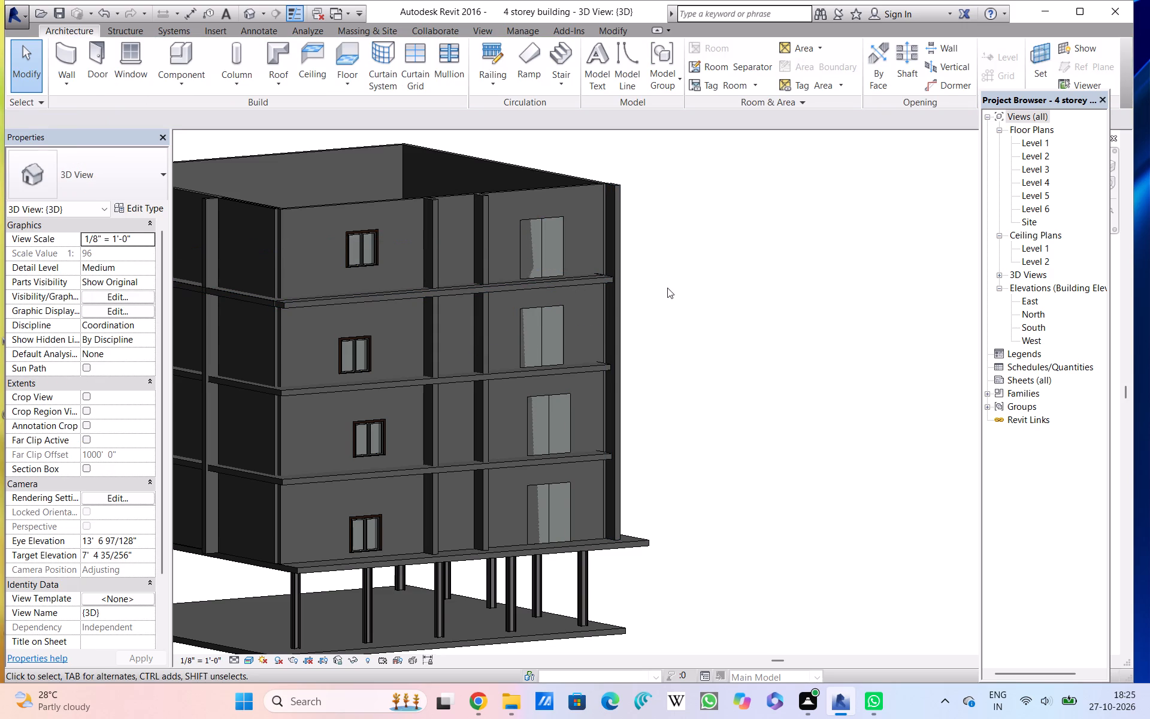
Place 72" x 84" double flush doors on the north facade's easternmost bay at Levels 2 to 5, each centred 8'-3" from the bay's edges.
middle_click_drag(667, 288, 712, 319, "shift")
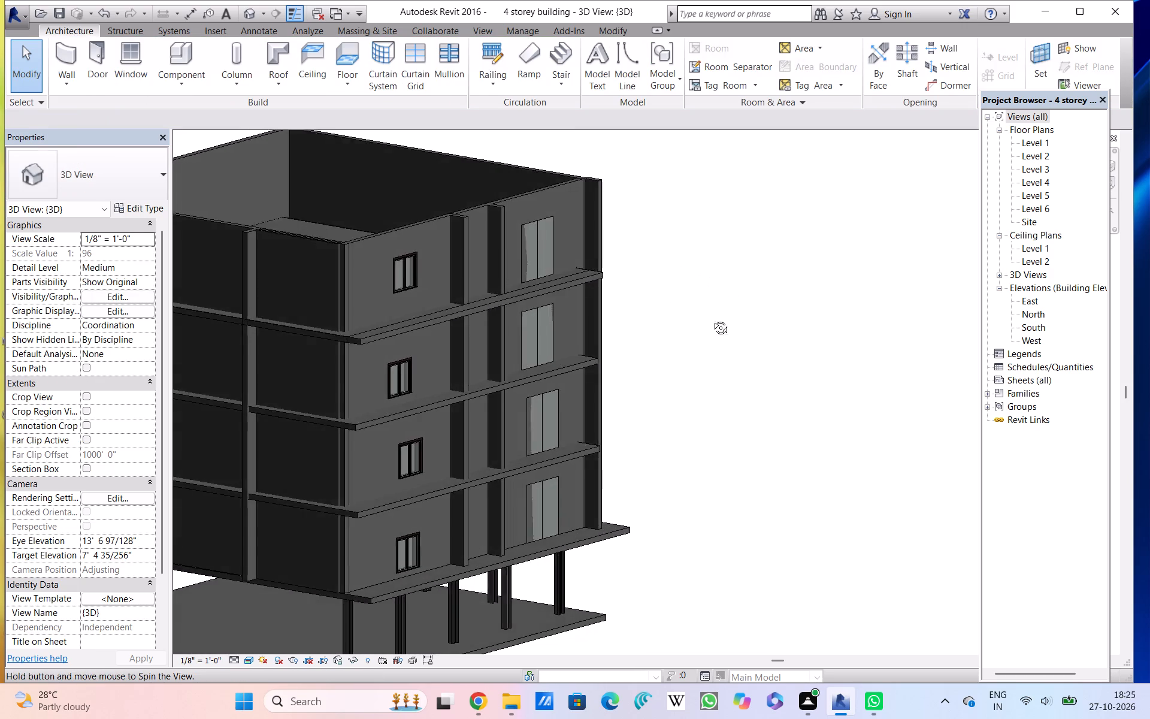
middle_click_drag(712, 319, 555, 327, "shift")
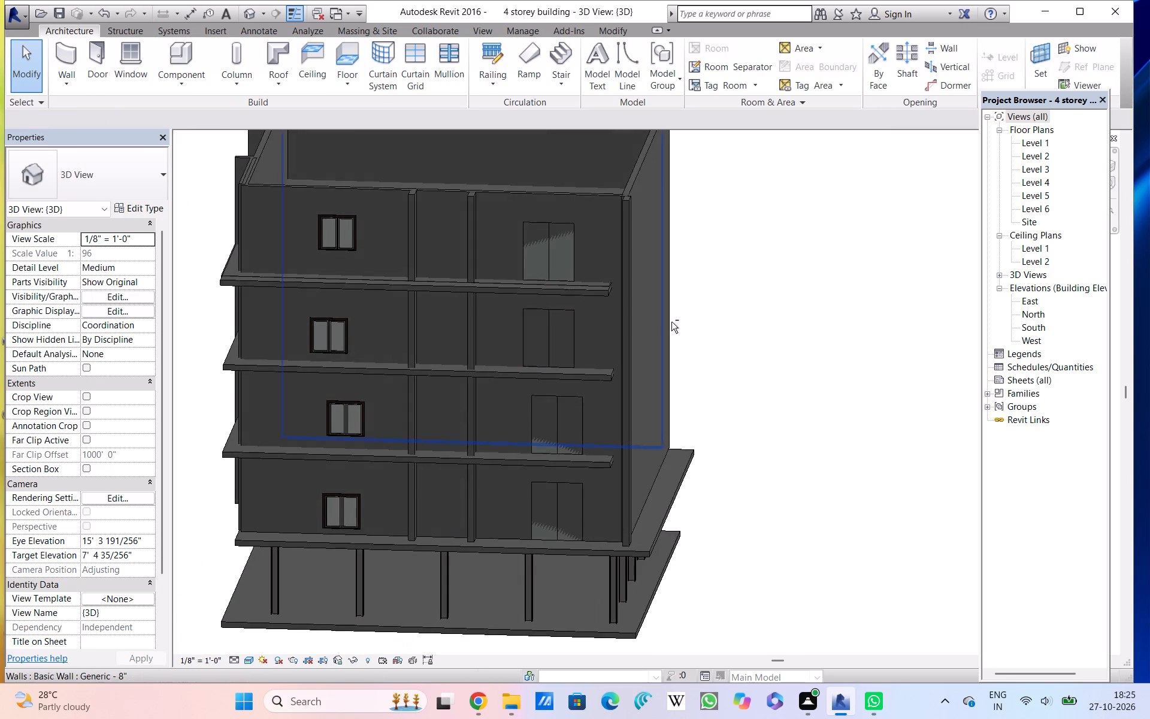
middle_click_drag(672, 322, 759, 306, "shift")
scroll(724, 295, "up", 2)
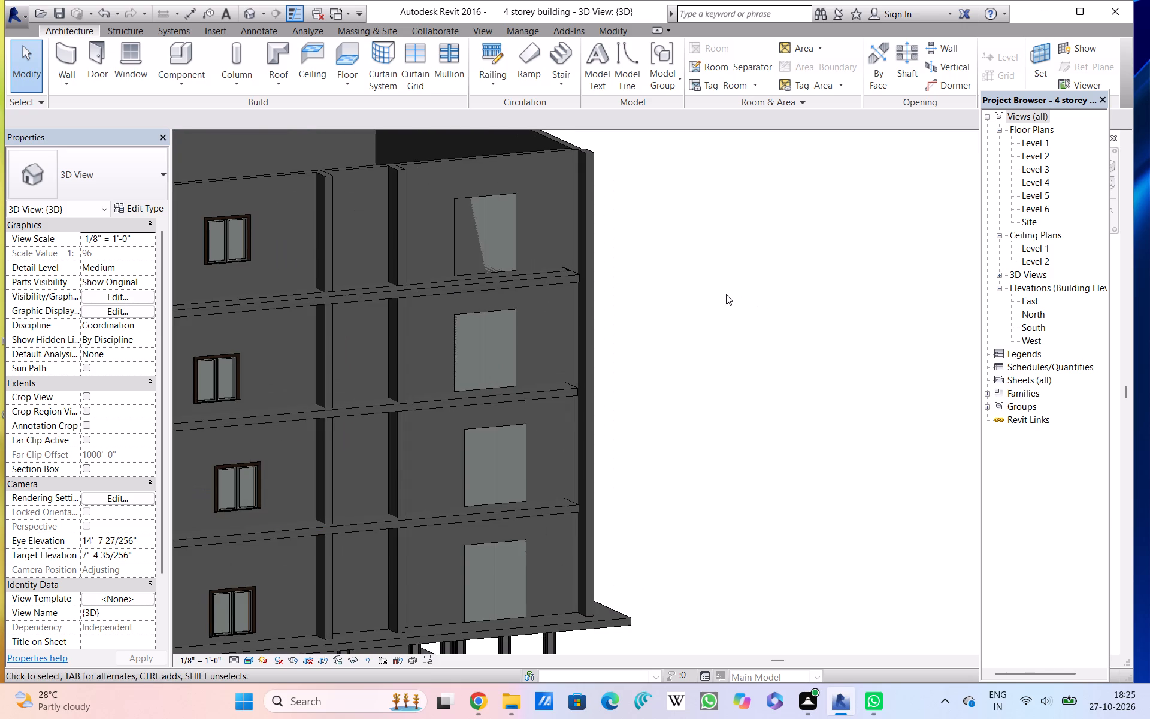
scroll(726, 294, "down", 3)
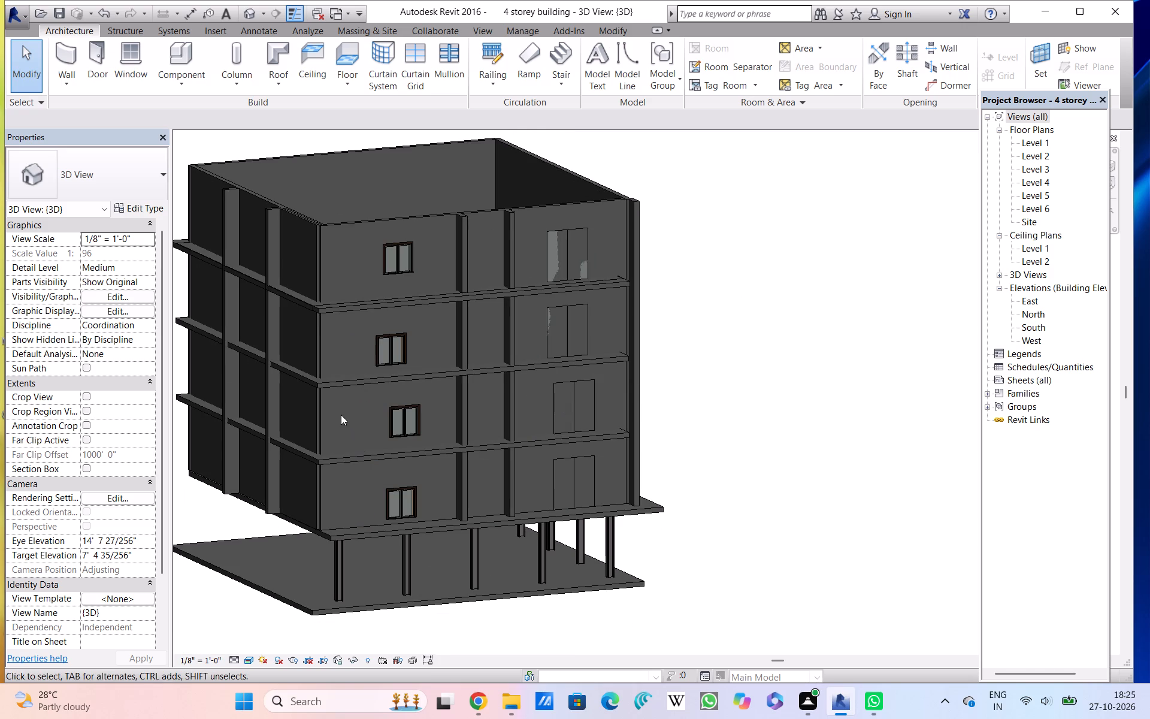
middle_click_drag(341, 415, 412, 403, "shift")
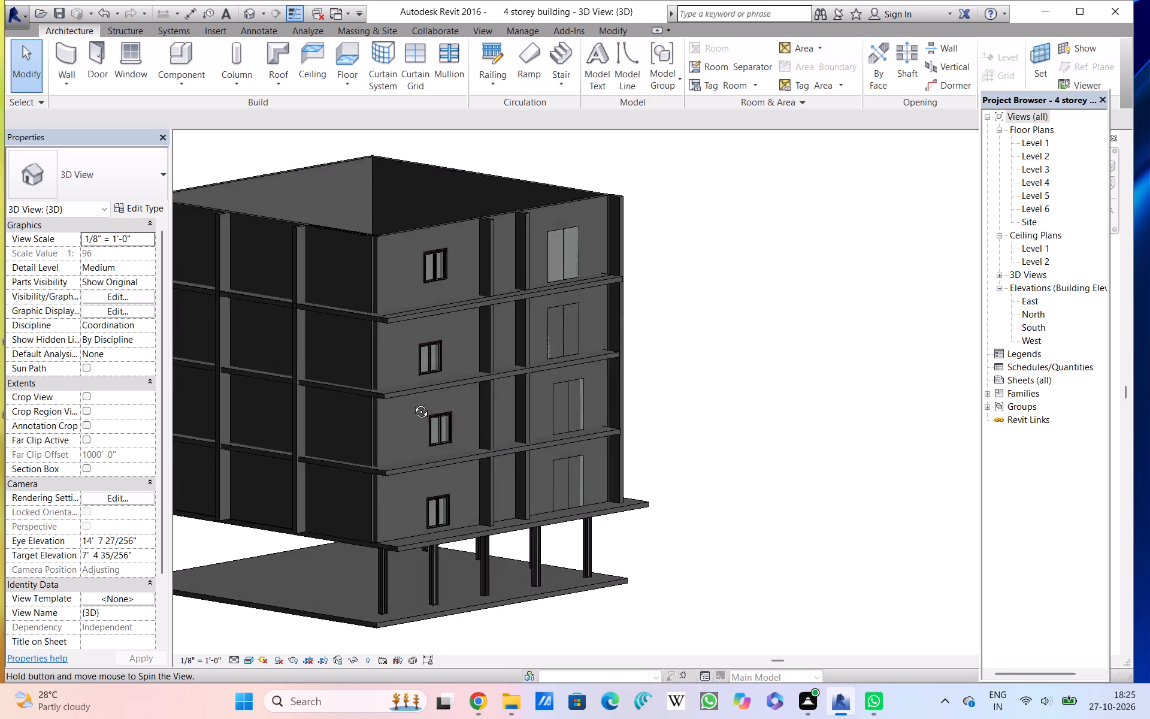
middle_click_drag(412, 403, 525, 389, "shift")
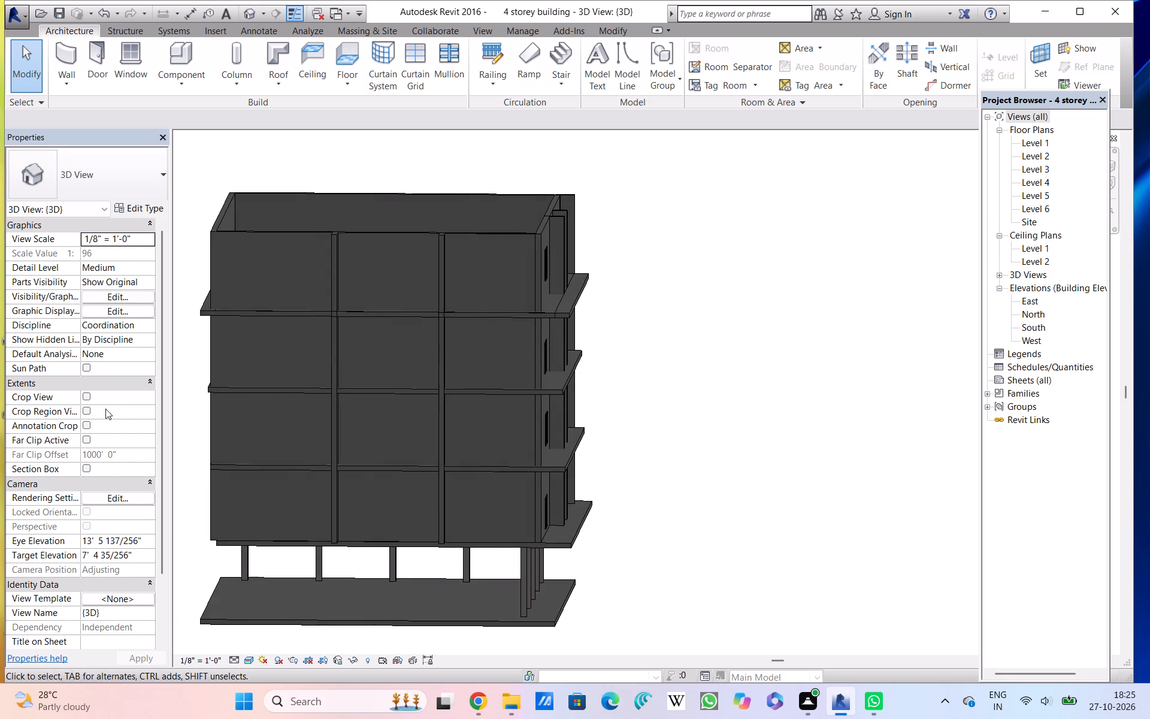
left_click(89, 44)
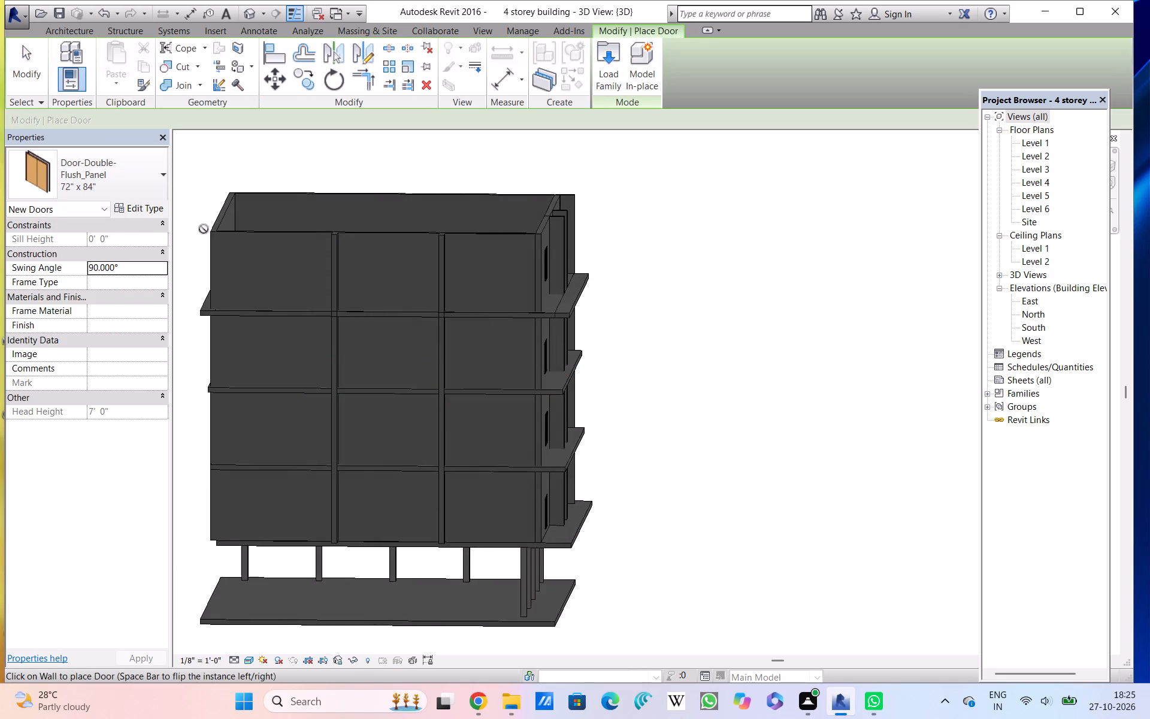
left_click(278, 265)
left_click(279, 367)
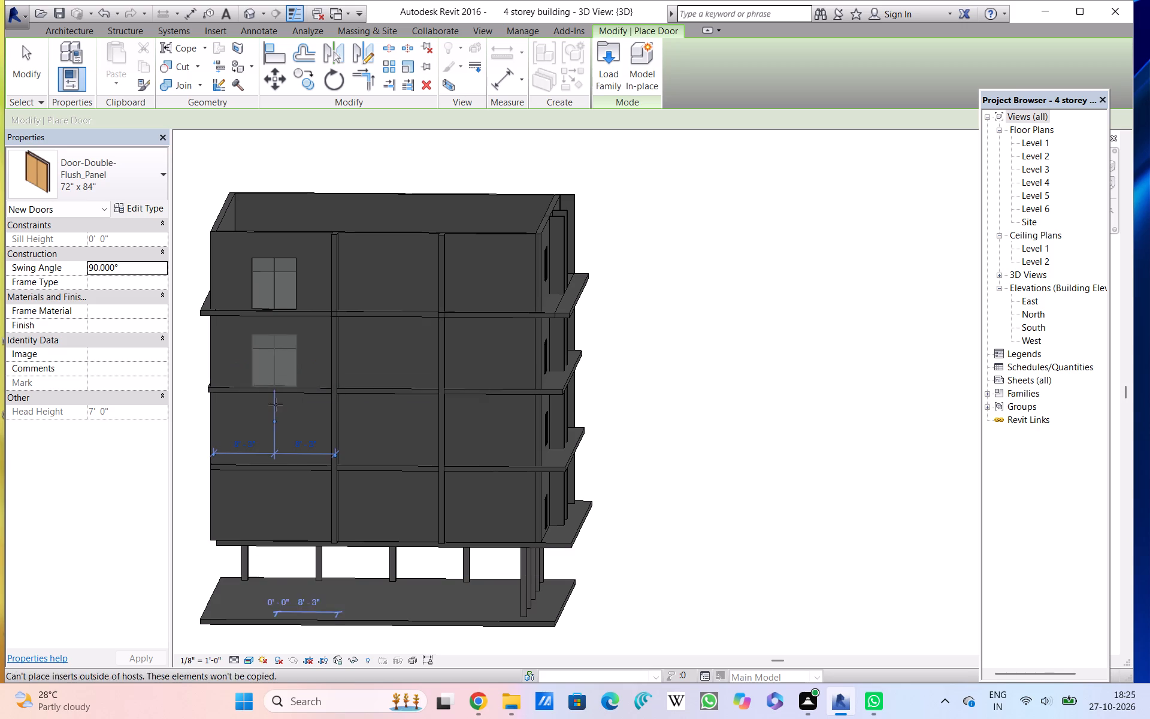
left_click(277, 435)
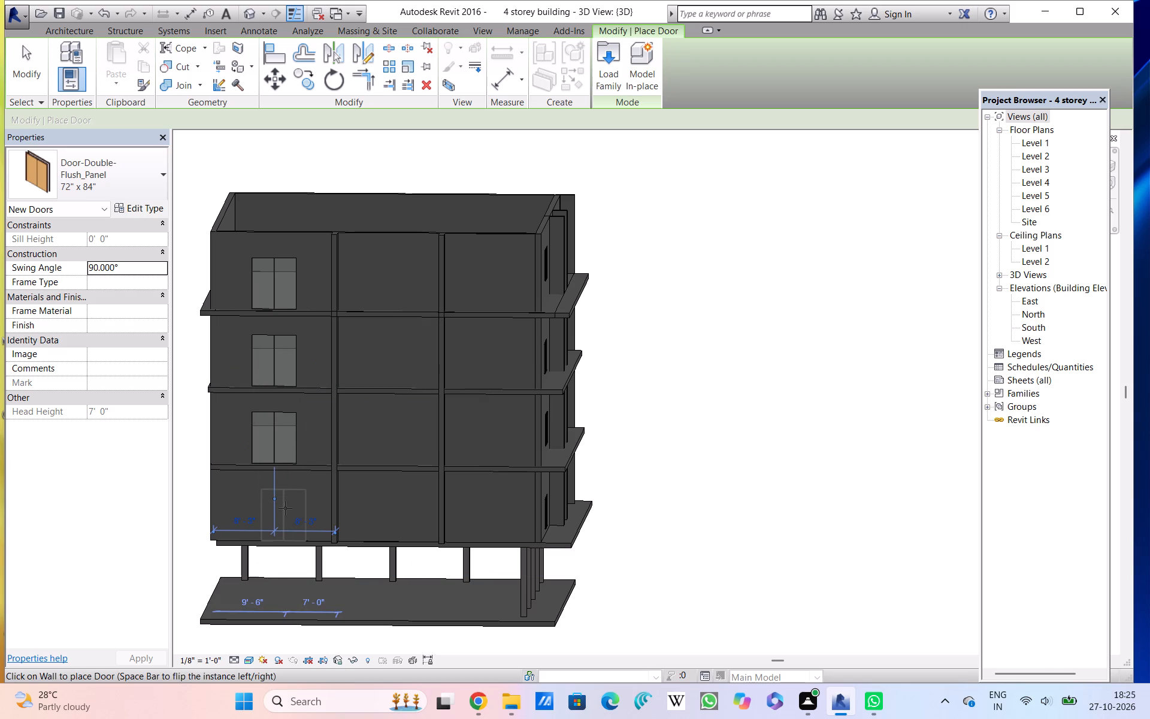
left_click(277, 503)
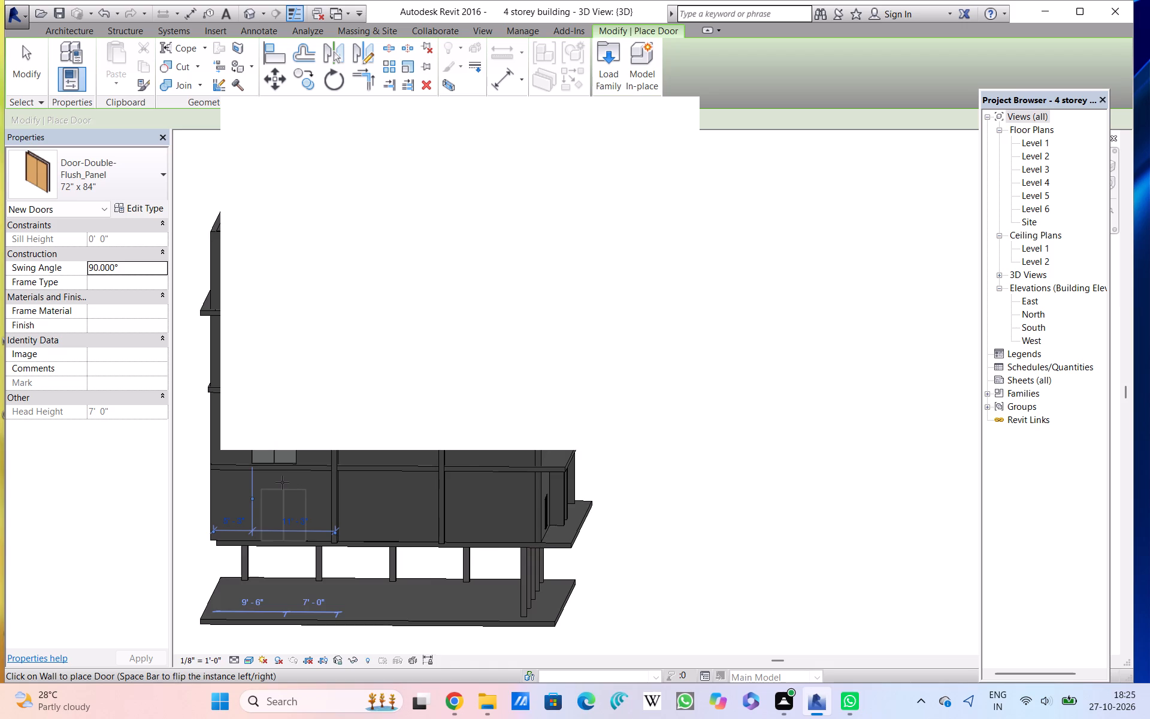
scroll(282, 482, "up", 5)
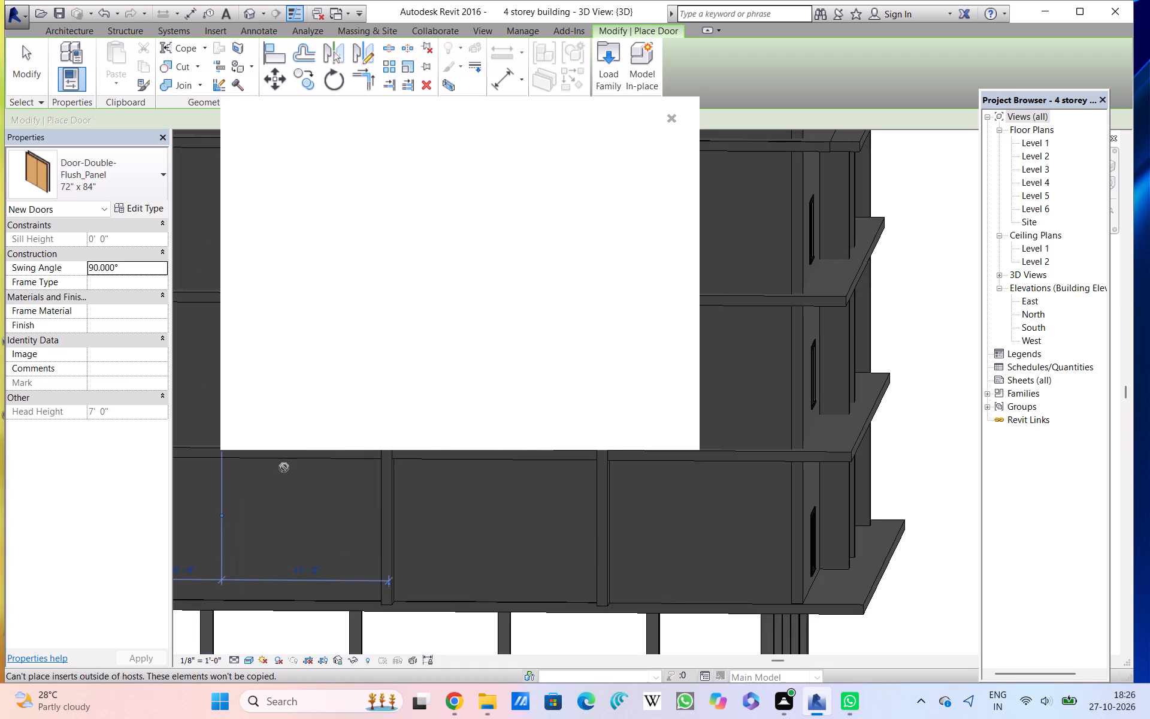
left_click(668, 120)
left_click(668, 120)
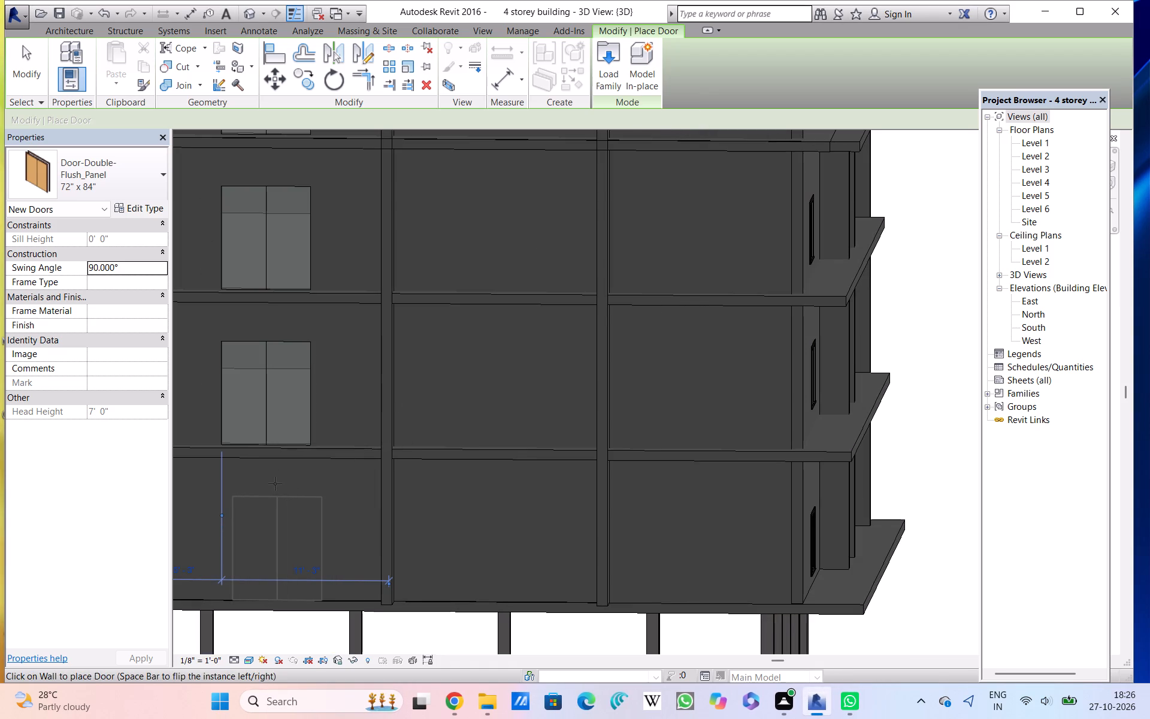
scroll(275, 484, "up", 3)
scroll(275, 484, "down", 3)
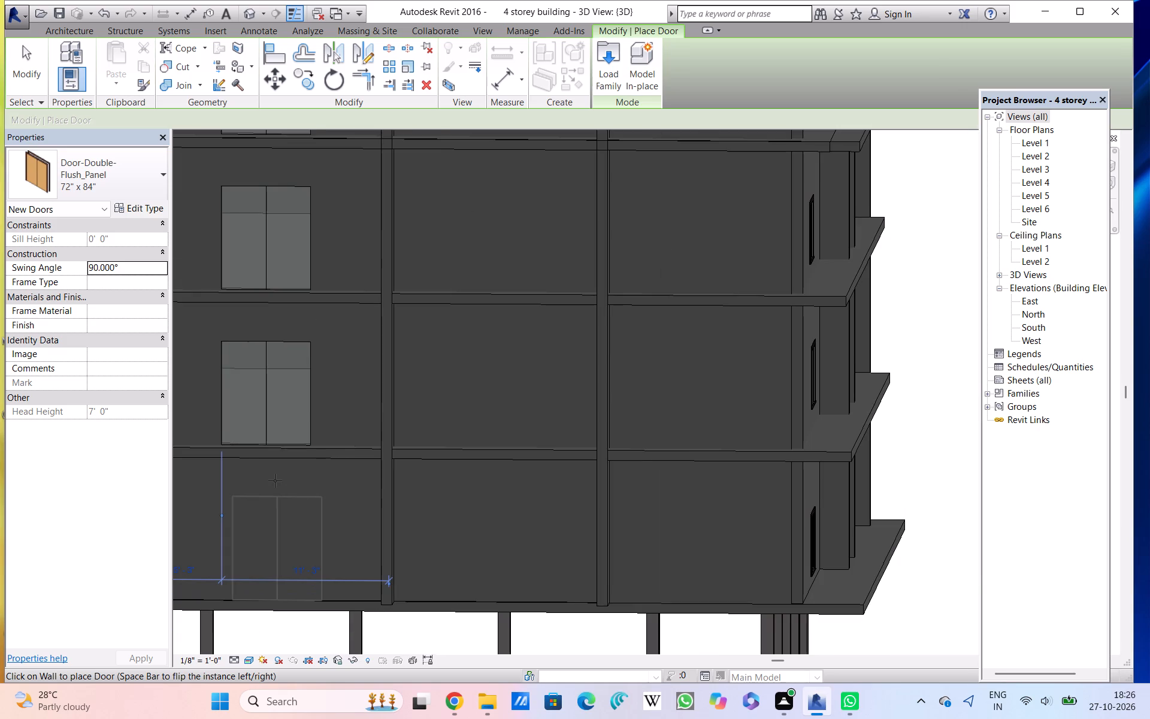
left_click(266, 473)
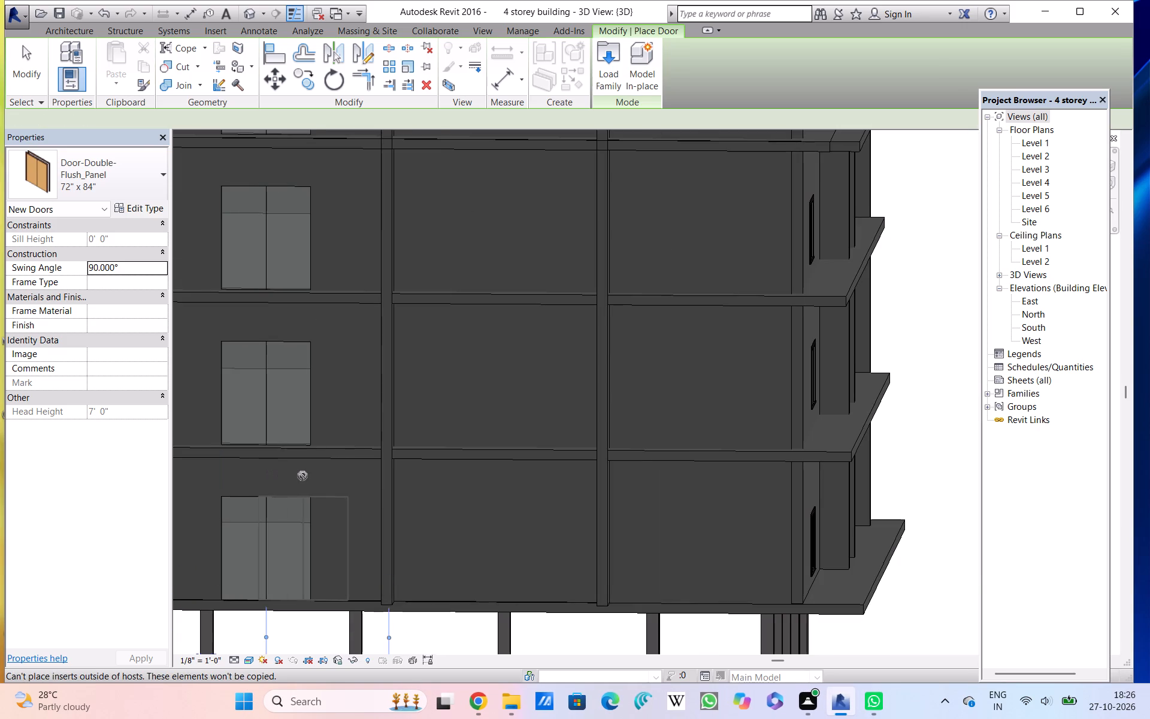
Place 48" x 48" Casement Dbl with Trim windows at Levels 2 to 5, centred in the north facade's middle bay between the piers.
scroll(303, 476, "down", 5)
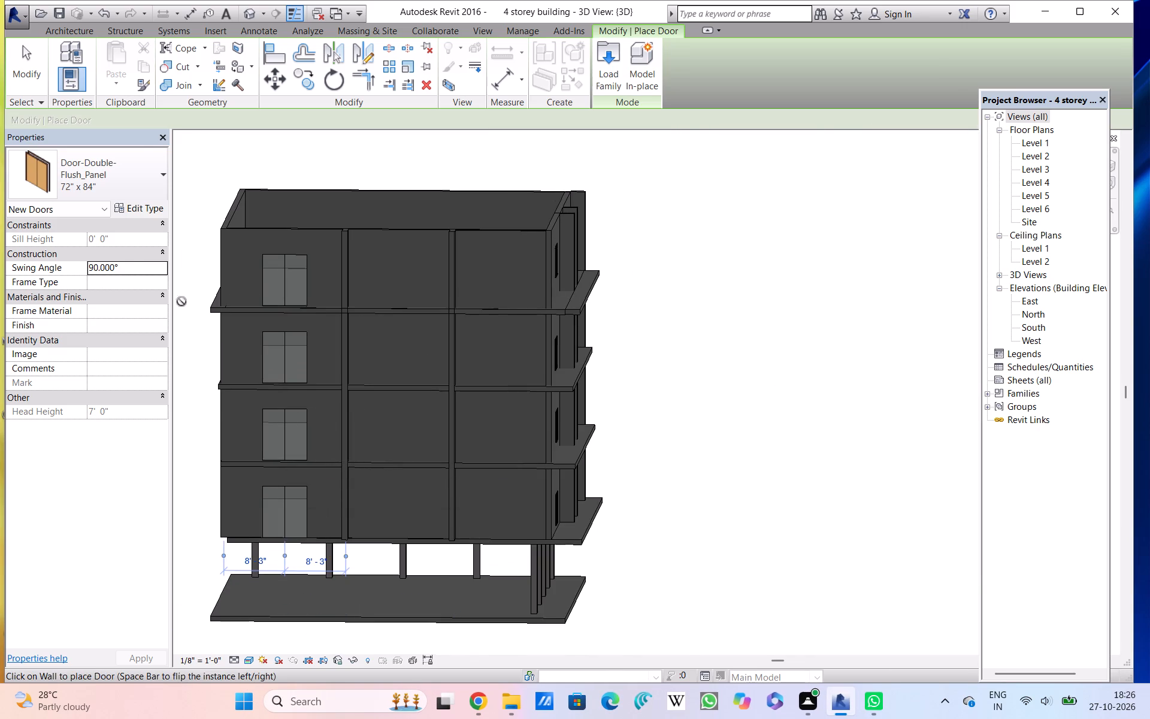
left_click(124, 188)
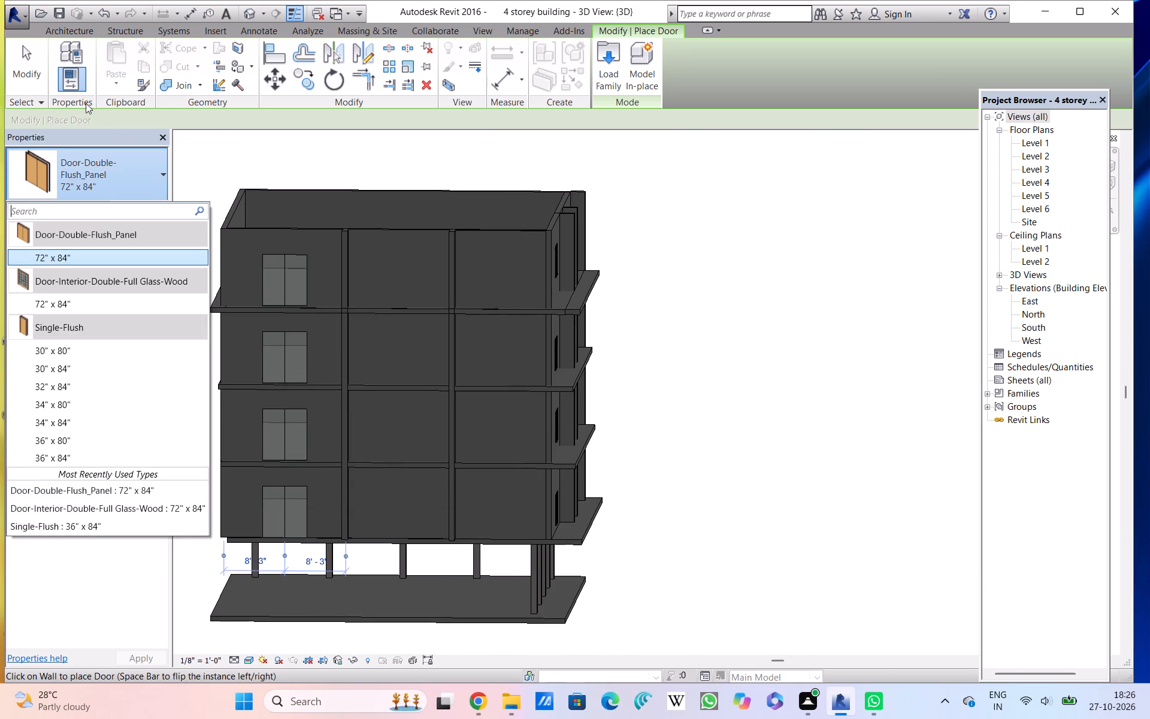
left_click(57, 30)
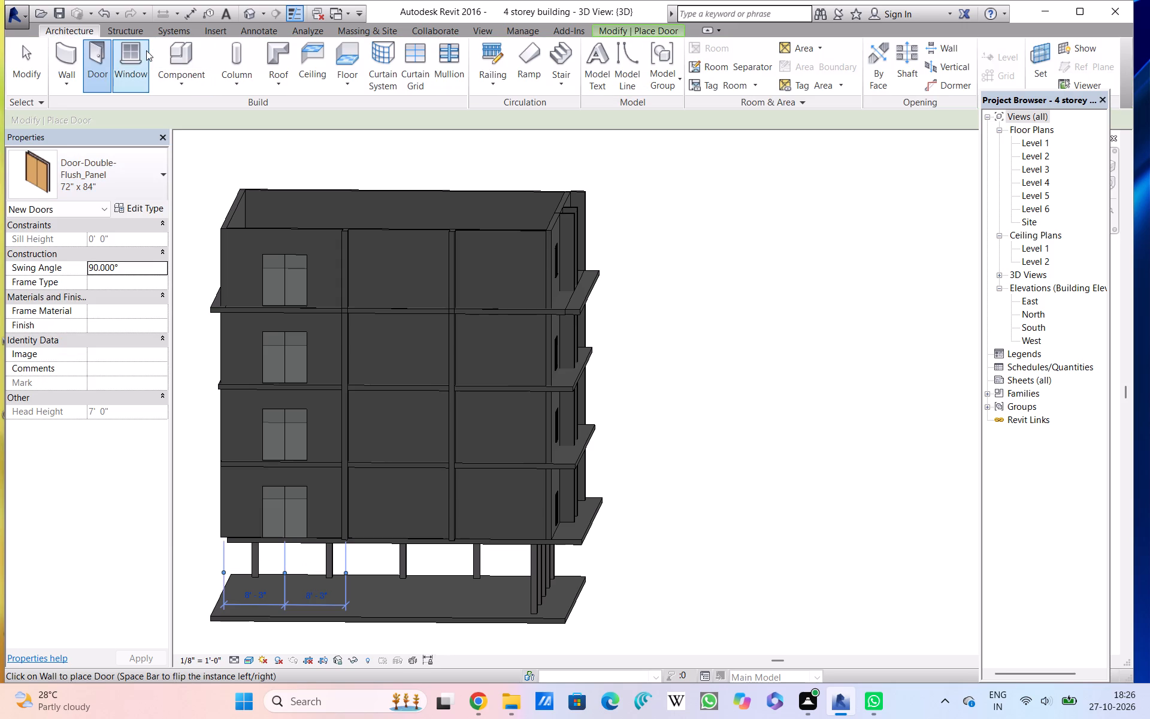
left_click(146, 50)
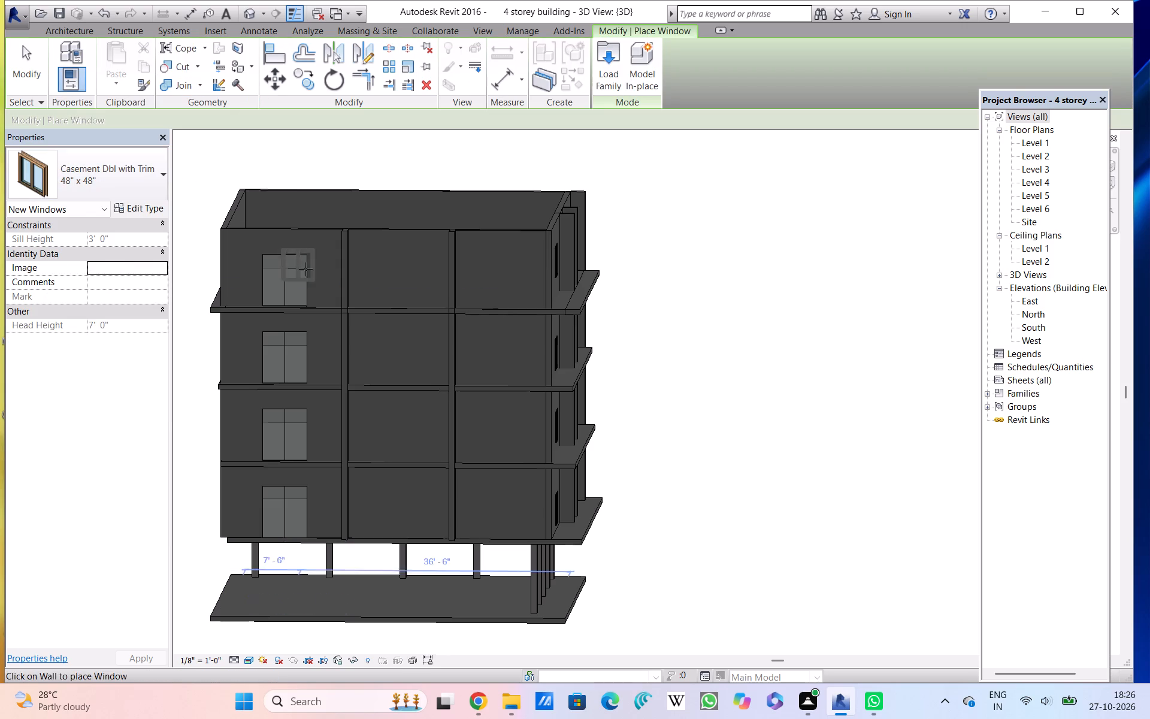
left_click(404, 273)
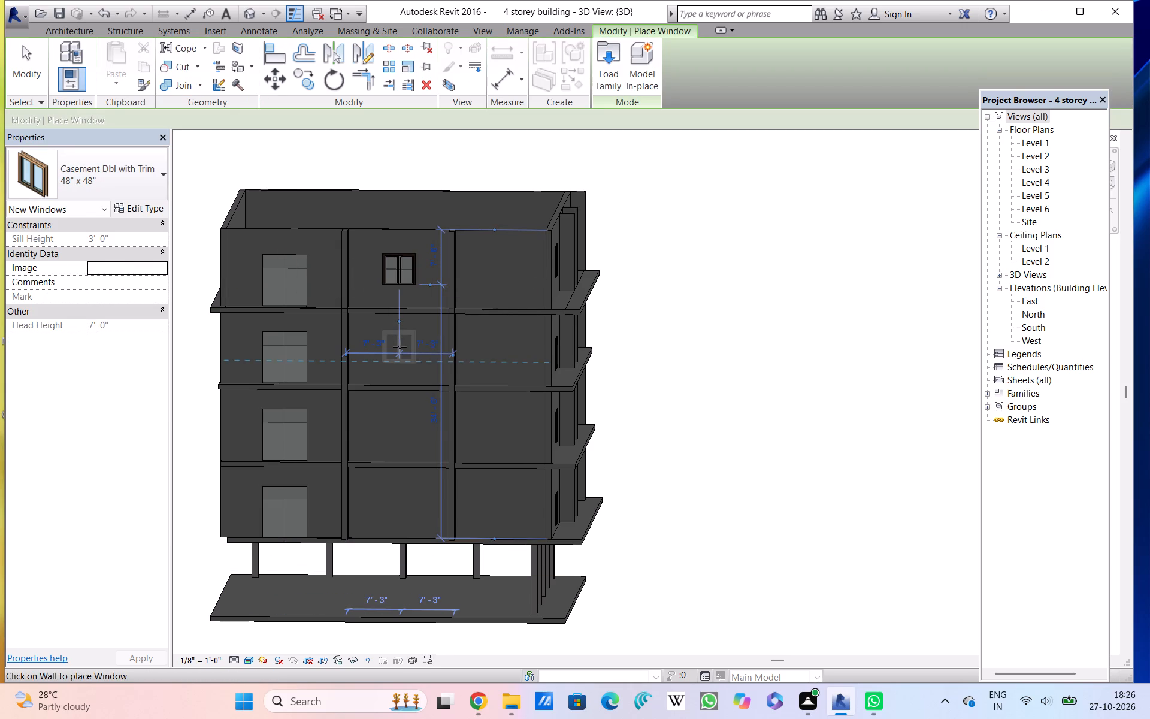
left_click(400, 347)
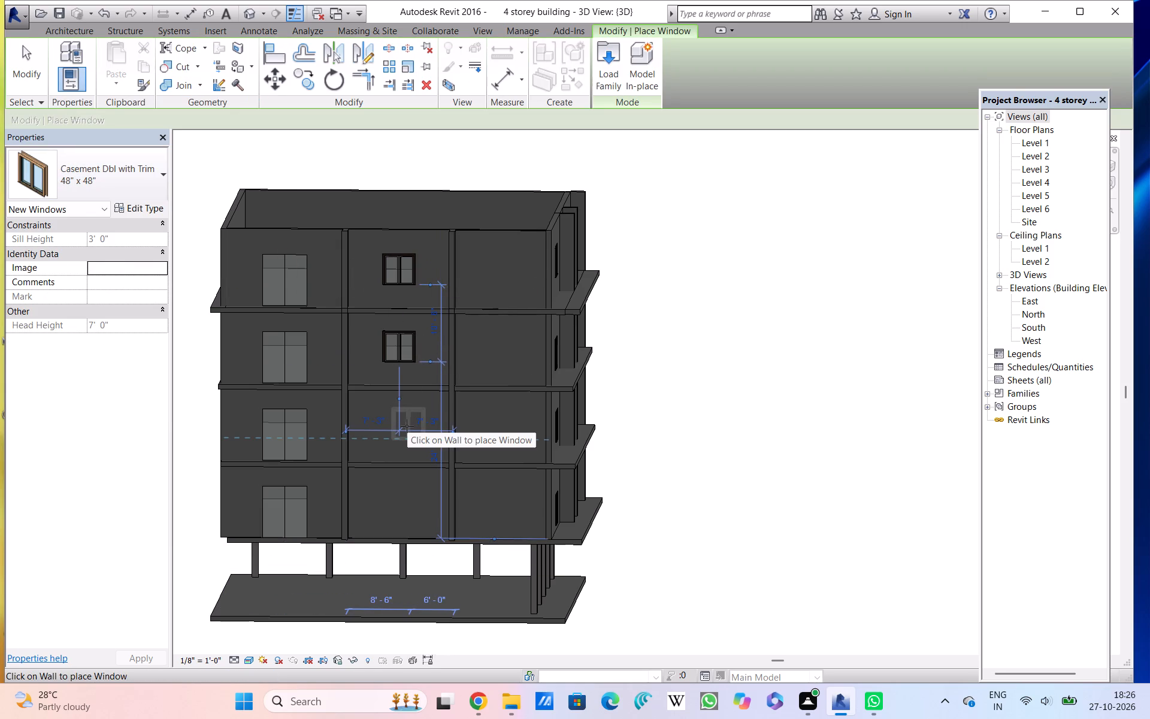
left_click(397, 431)
left_click(400, 499)
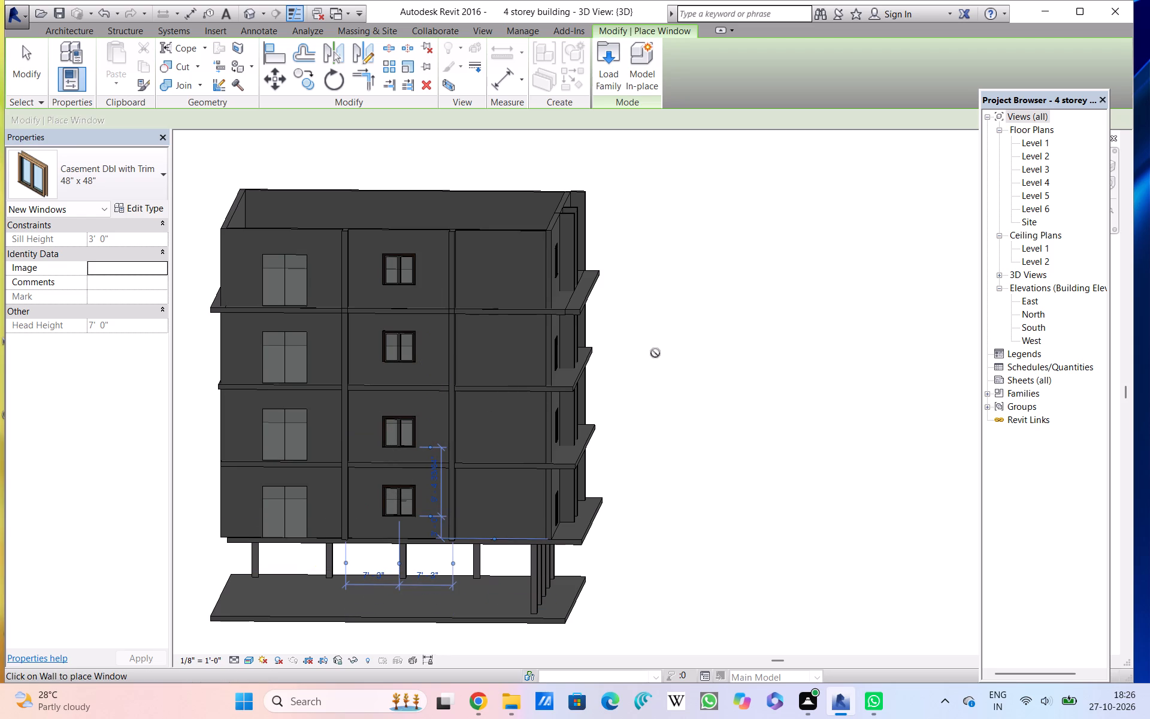
key("Escape")
key("Escape")
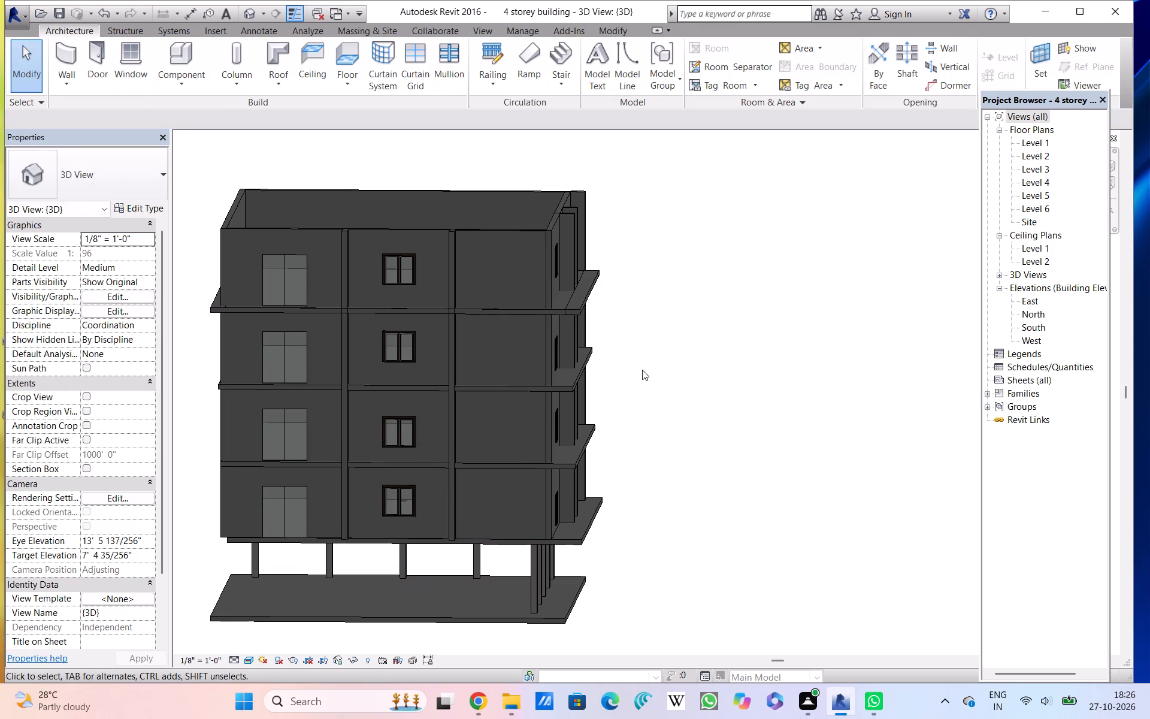
On the Level 2 floor plan, add a Glass Panel - Bottom Fill railing about 17'-7" long along the west balcony edge at the double-door bay.
middle_click_drag(642, 370, 586, 404, "shift")
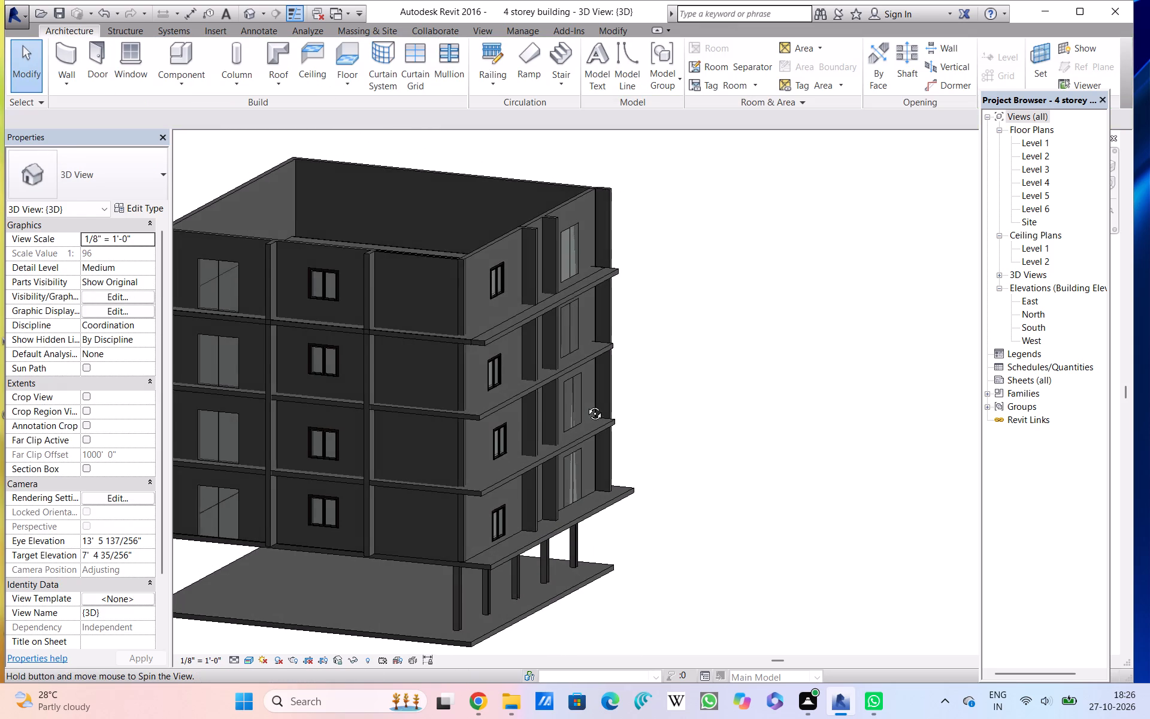
middle_click_drag(586, 404, 586, 404, "shift")
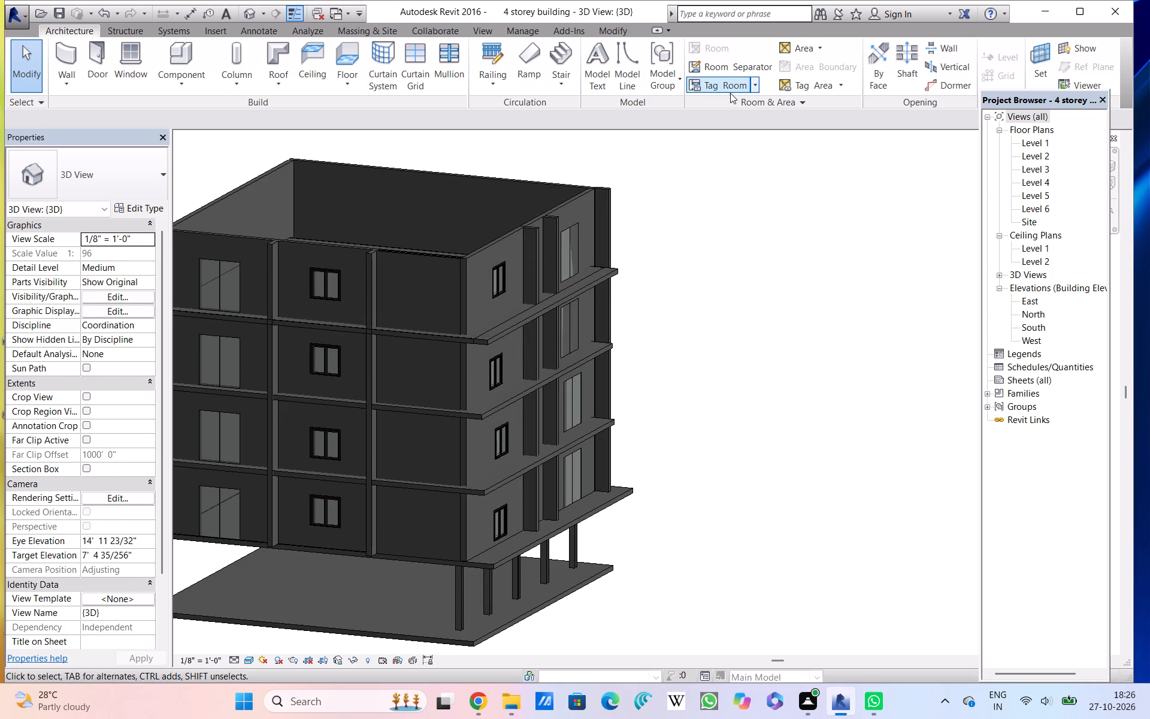
double_click(1043, 156)
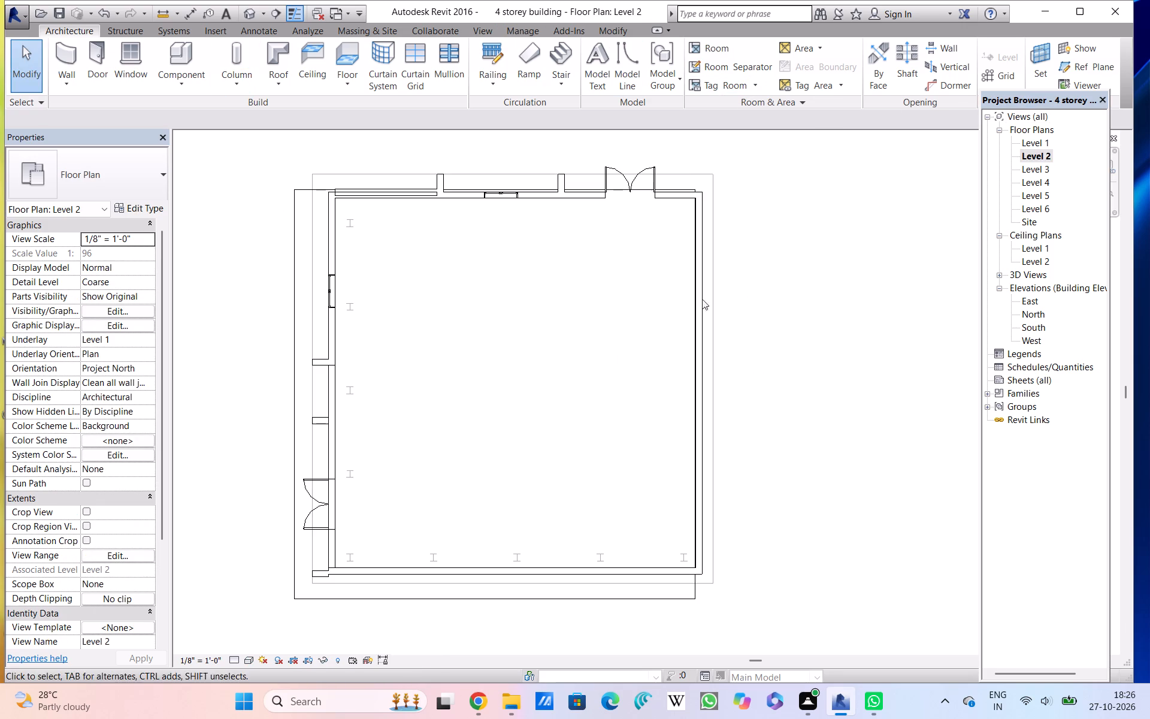
scroll(662, 323, "down", 1)
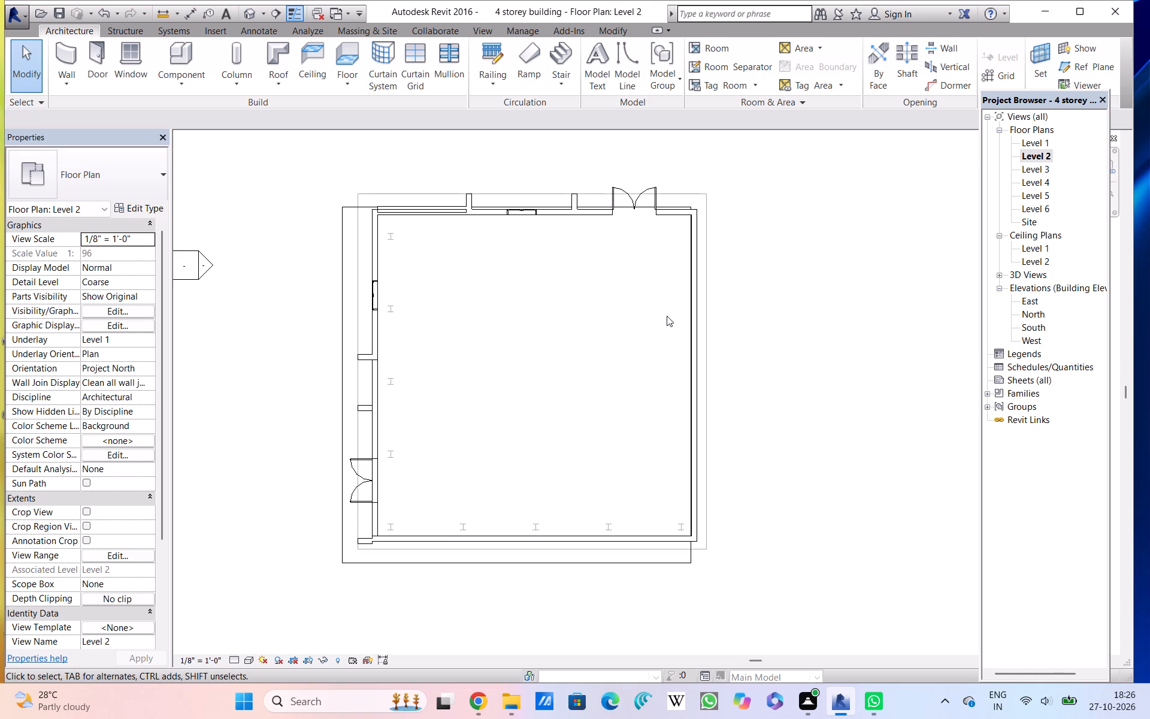
middle_click_drag(523, 321, 559, 258)
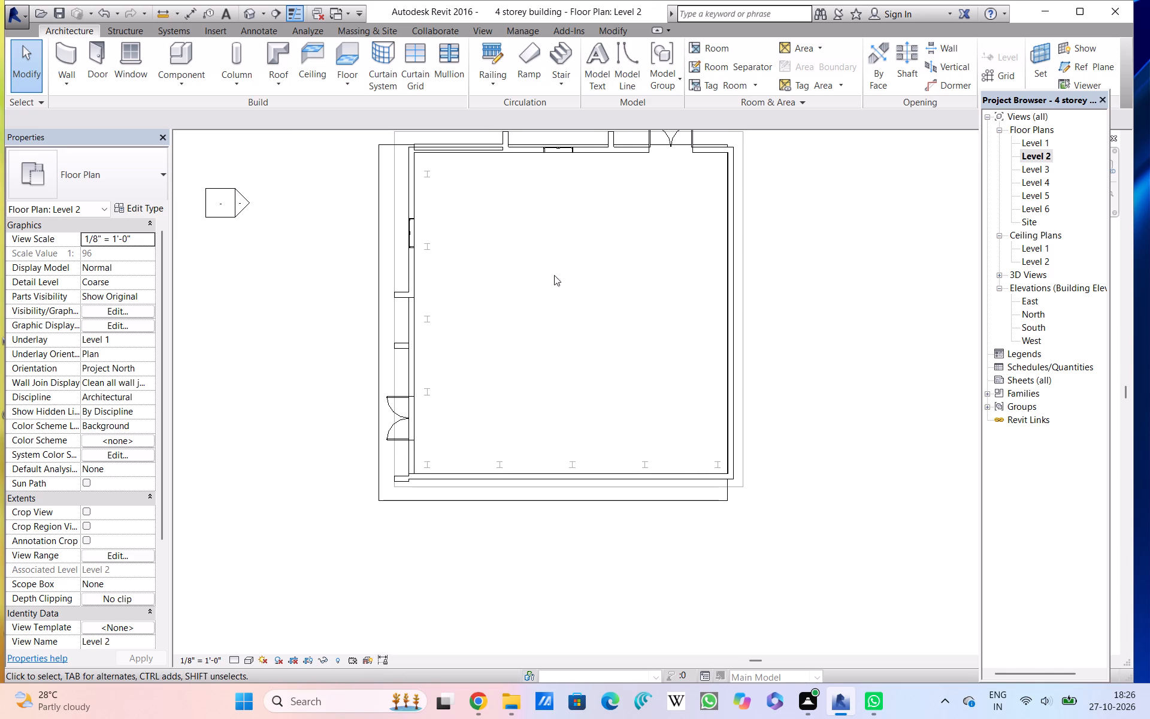
scroll(507, 314, "up", 2)
middle_click_drag(505, 309, 552, 309)
scroll(552, 309, "down", 2)
middle_click_drag(572, 278, 562, 295)
scroll(572, 278, "down", 1)
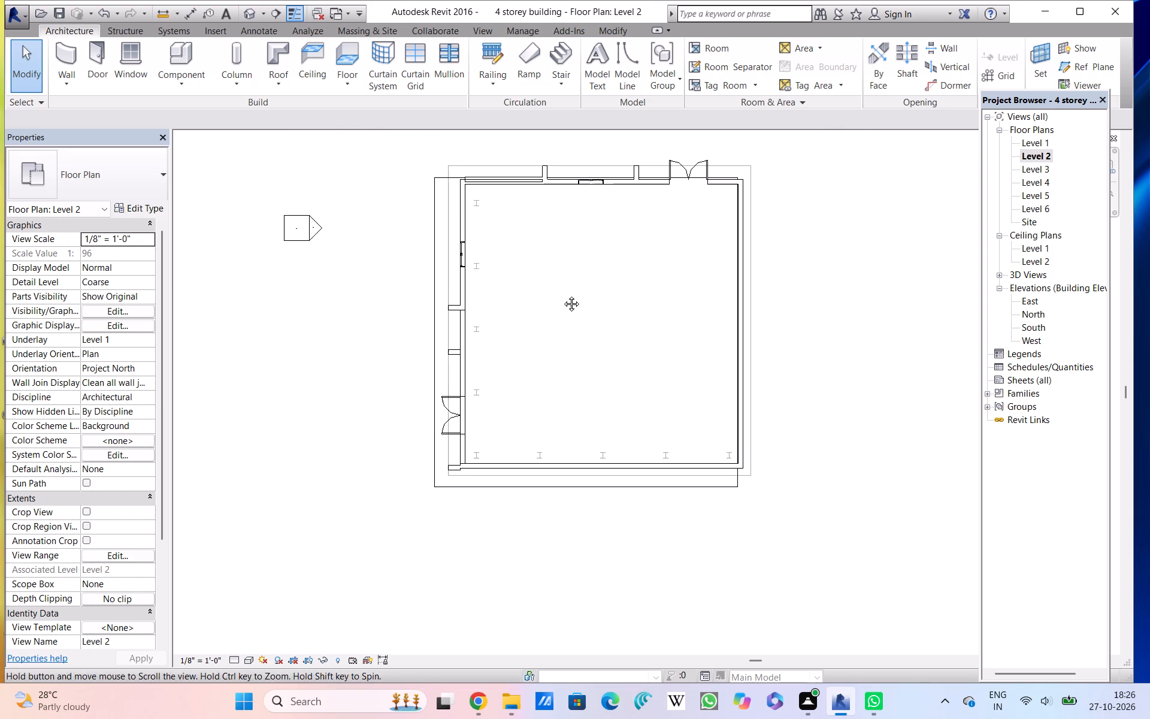
middle_click_drag(562, 295, 561, 295)
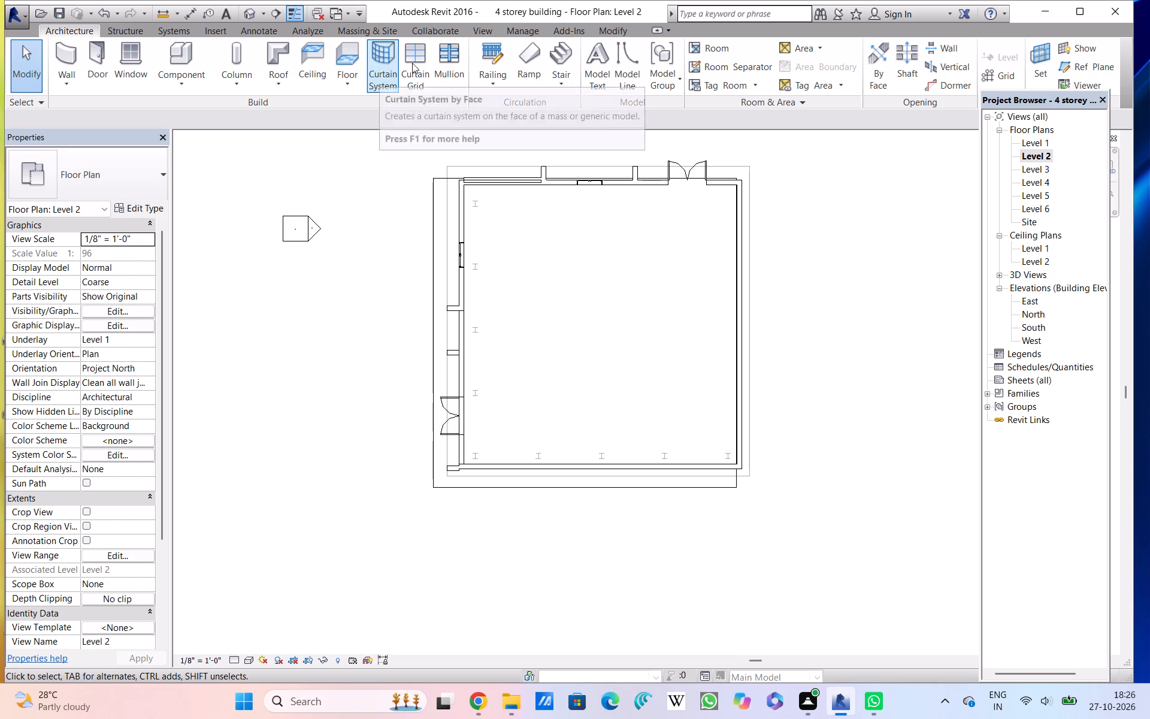
left_click(491, 59)
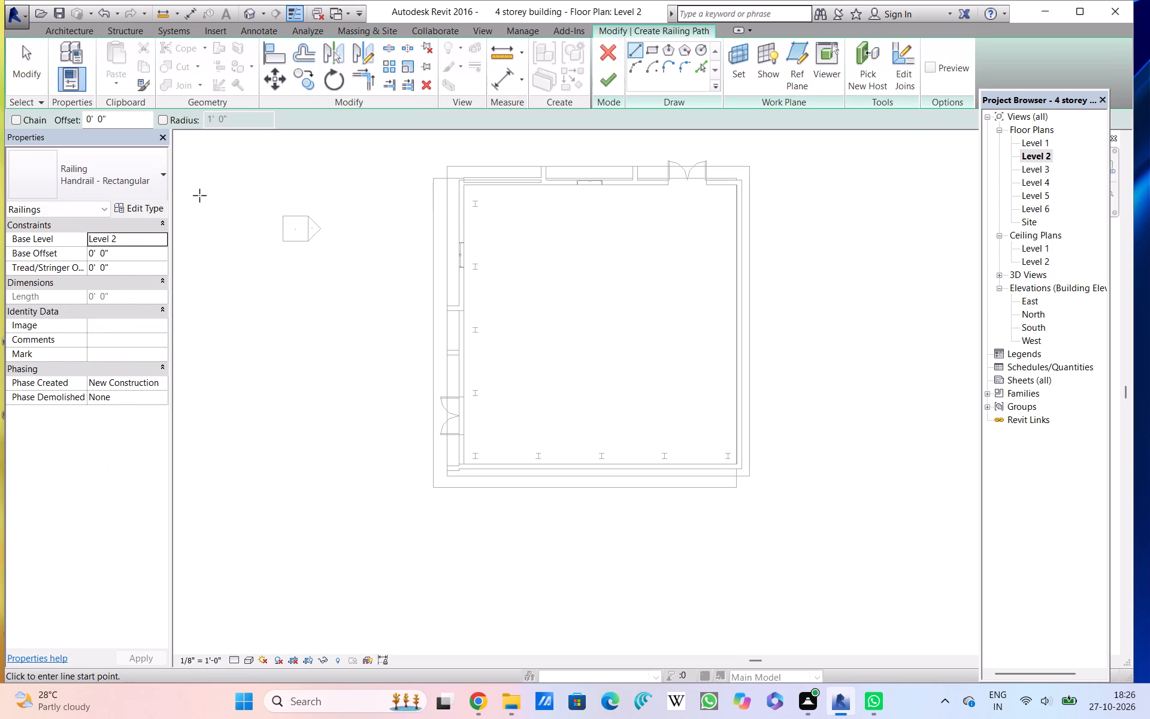
left_click(126, 168)
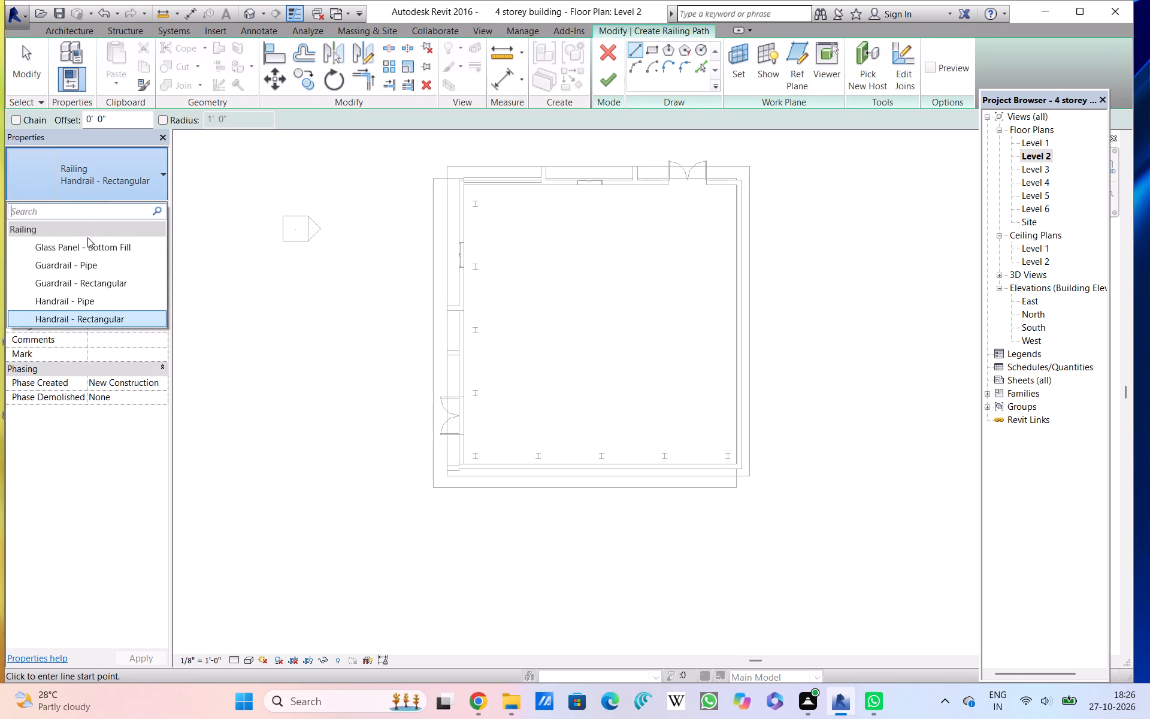
left_click(83, 253)
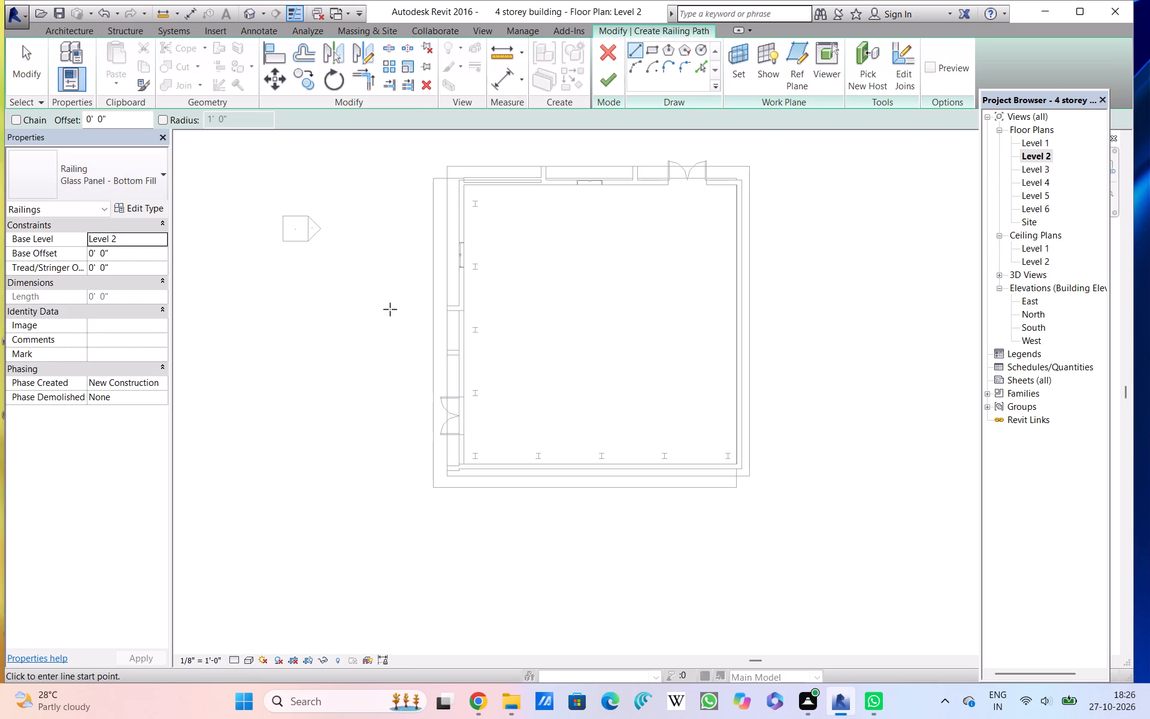
left_click(448, 464)
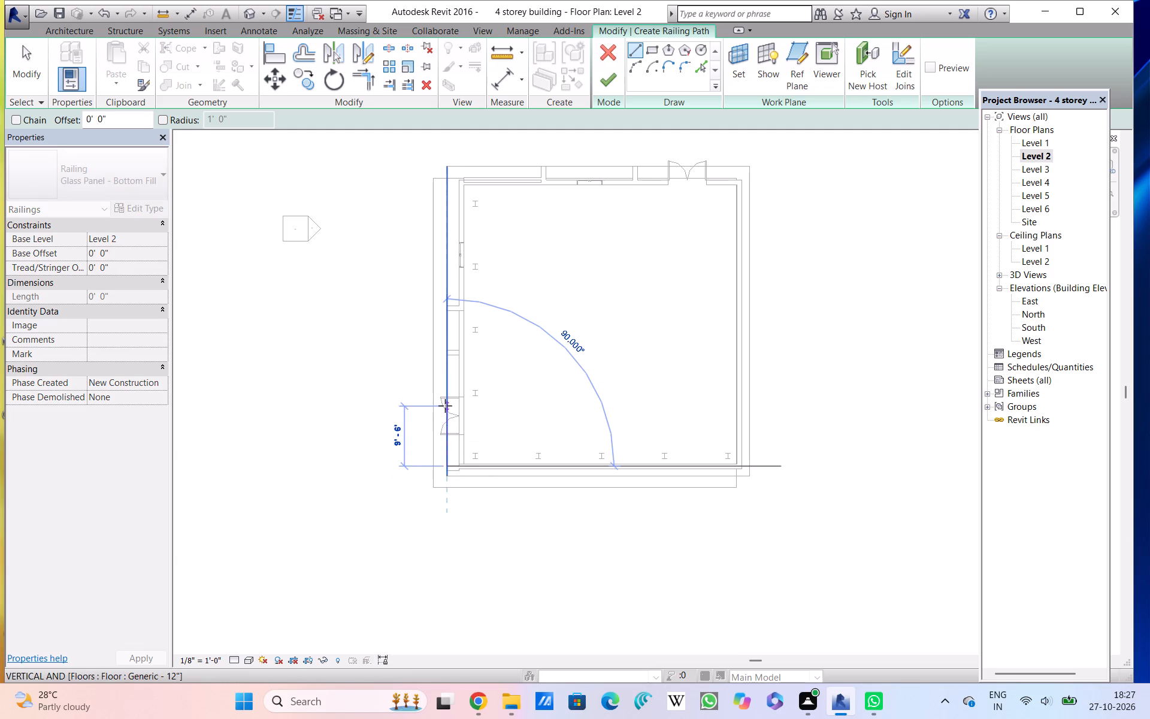
left_click(449, 355)
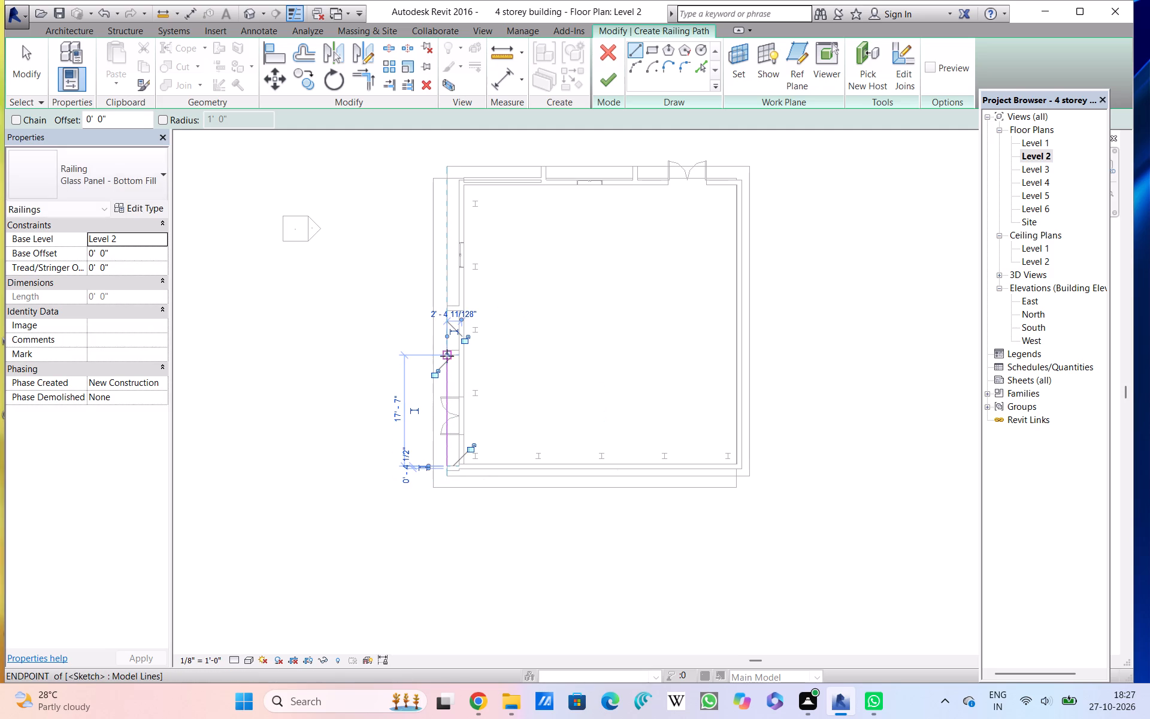
left_click(618, 78)
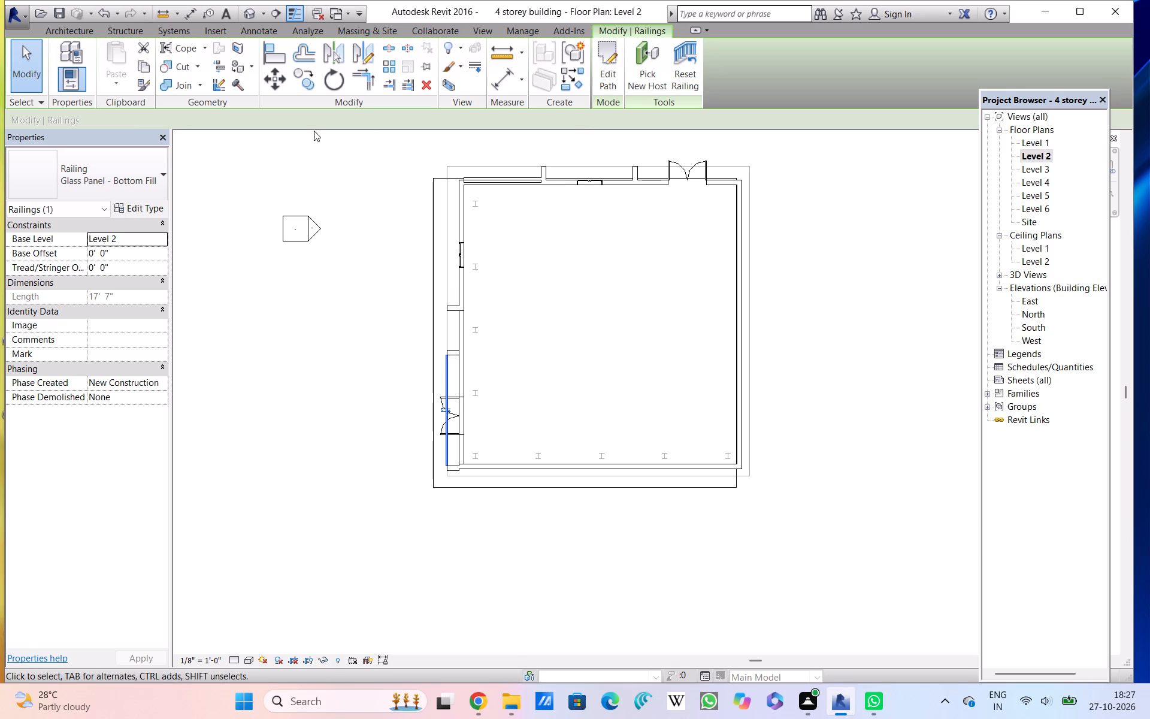
Dismiss the Autodesk notification card covering the Level 2 plan.
double_click(62, 23)
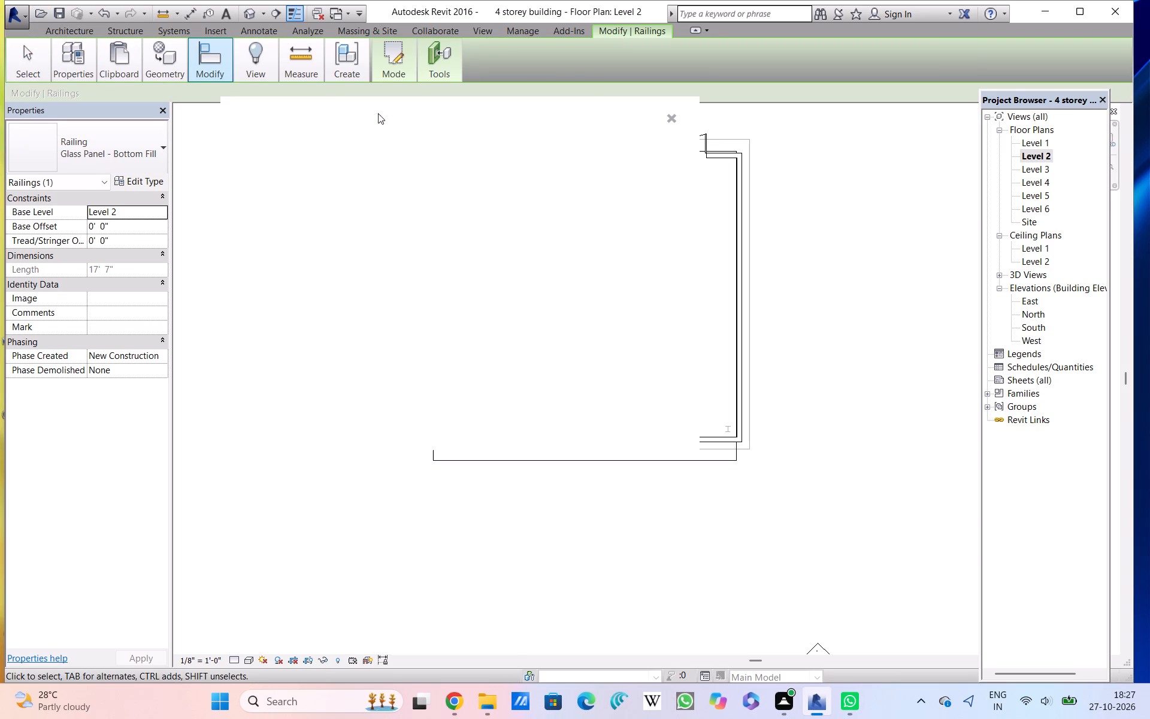
left_click(669, 116)
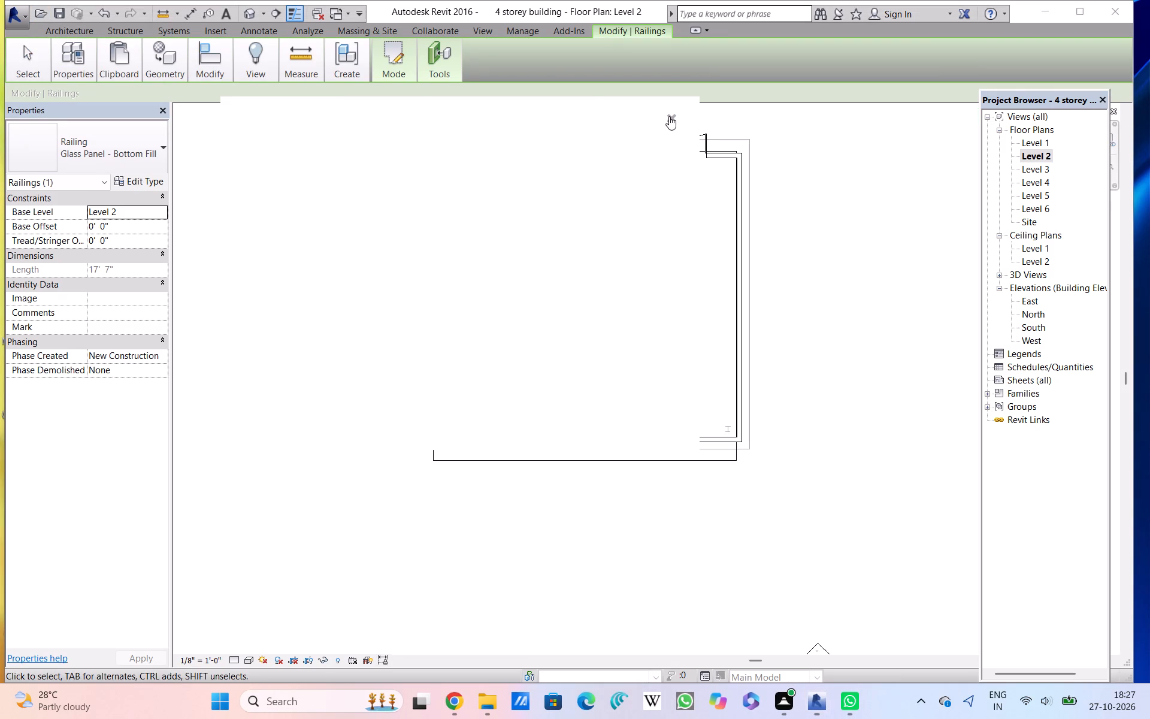
left_click(668, 116)
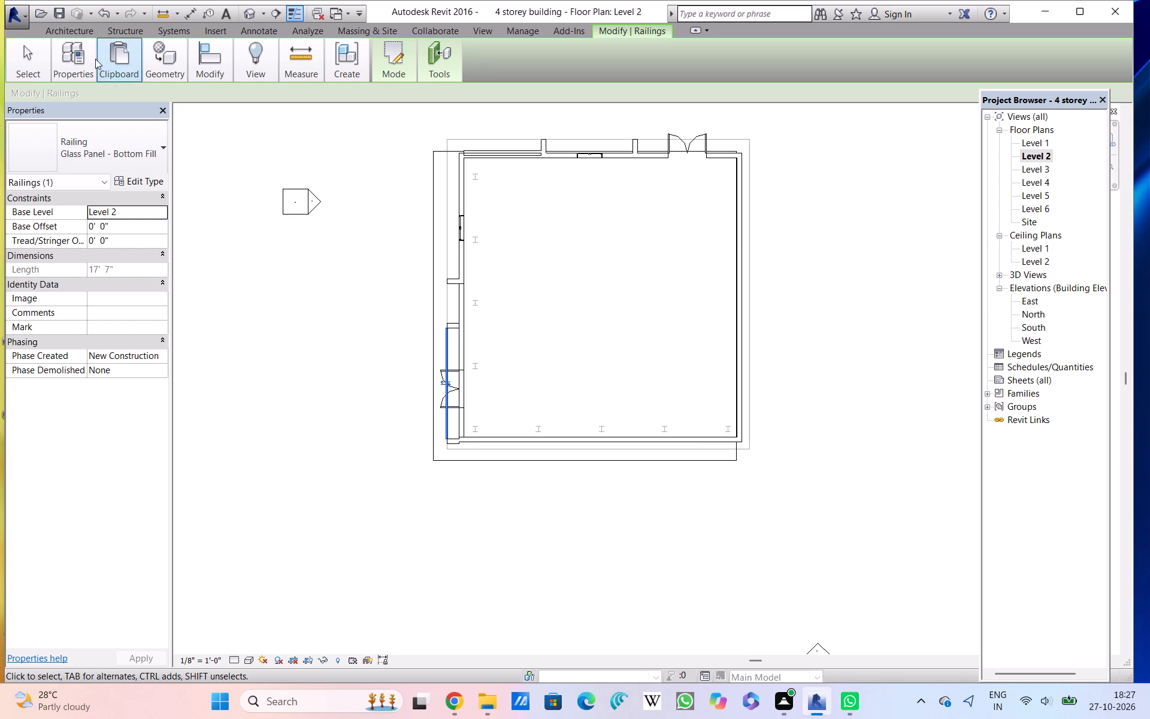
Restore the collapsed ribbon to its full display with the Architecture tools.
left_click(64, 36)
left_click(64, 36)
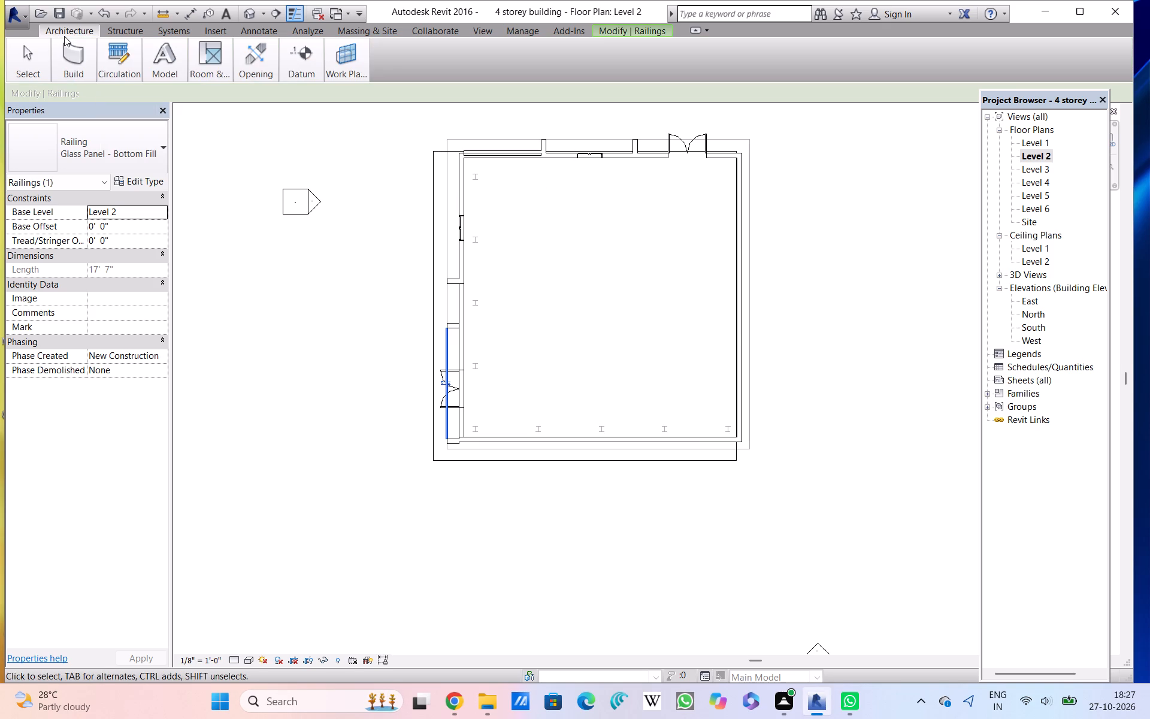
left_click(64, 35)
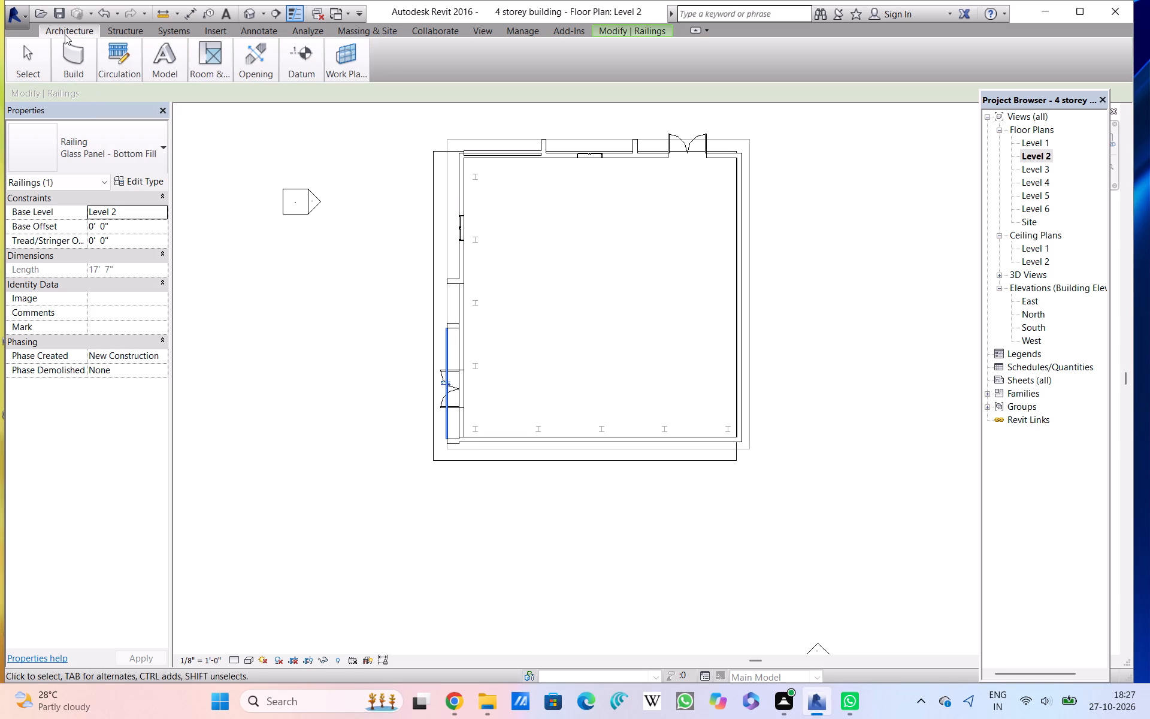
left_click(66, 32)
left_click(66, 32)
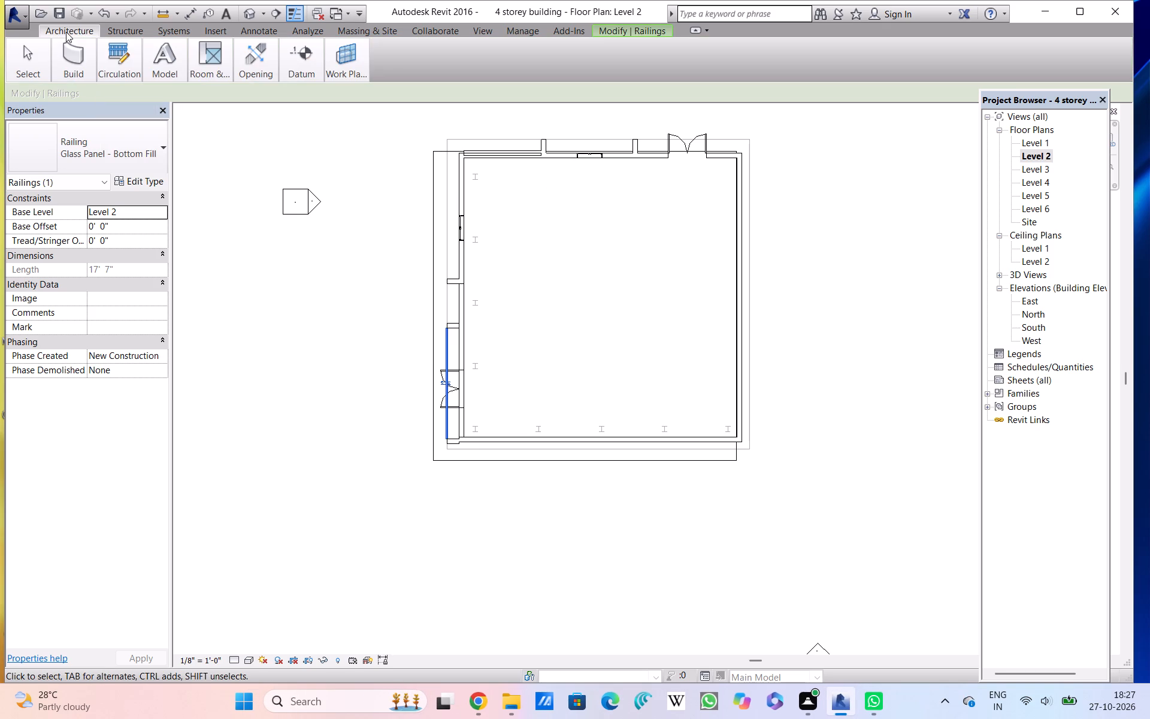
left_click(66, 32)
left_click(66, 32)
double_click(68, 29)
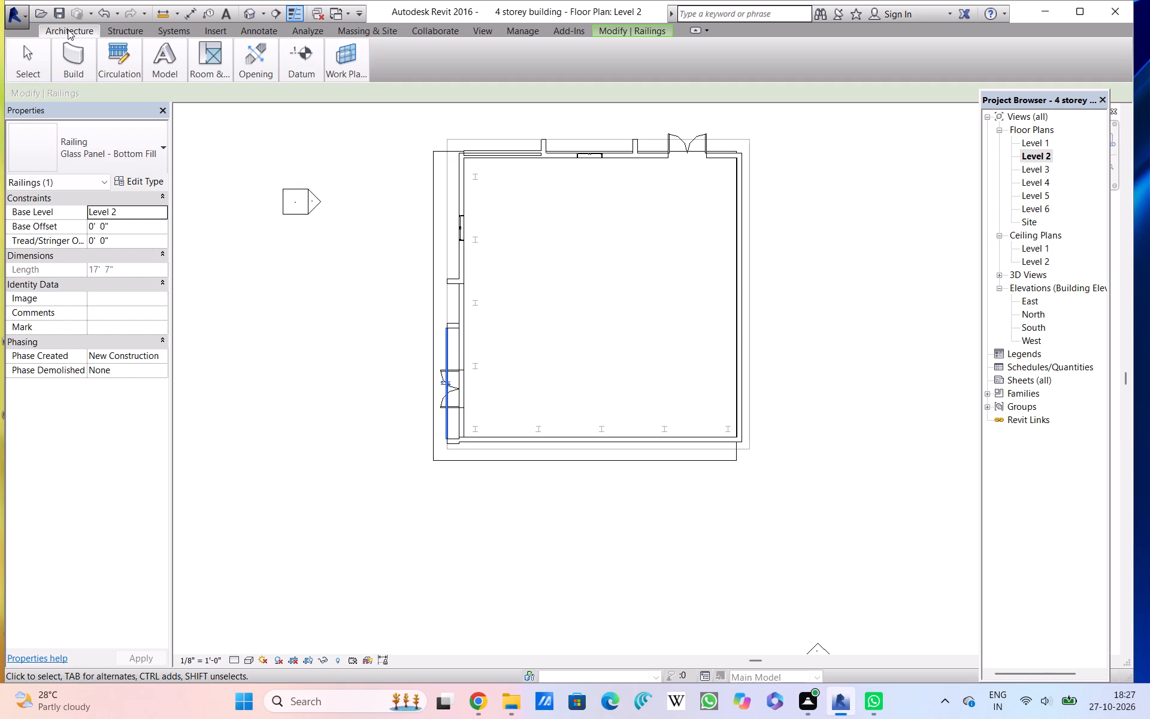
left_click(68, 29)
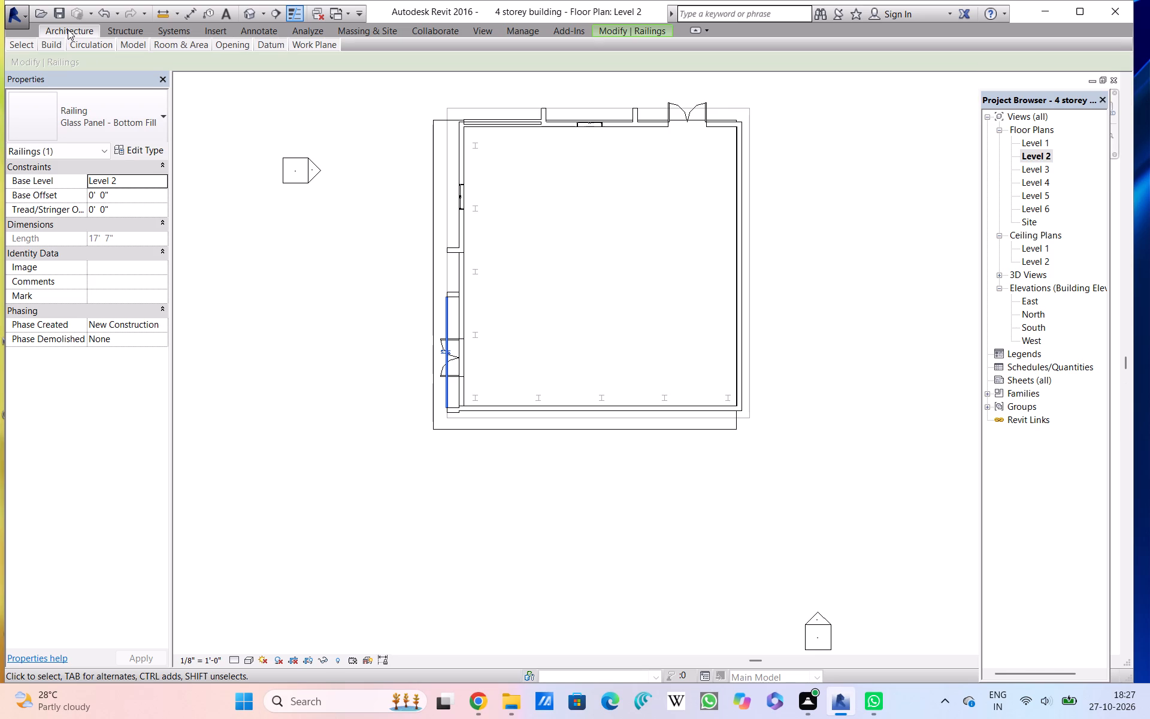
left_click(68, 29)
left_click(68, 29)
double_click(68, 29)
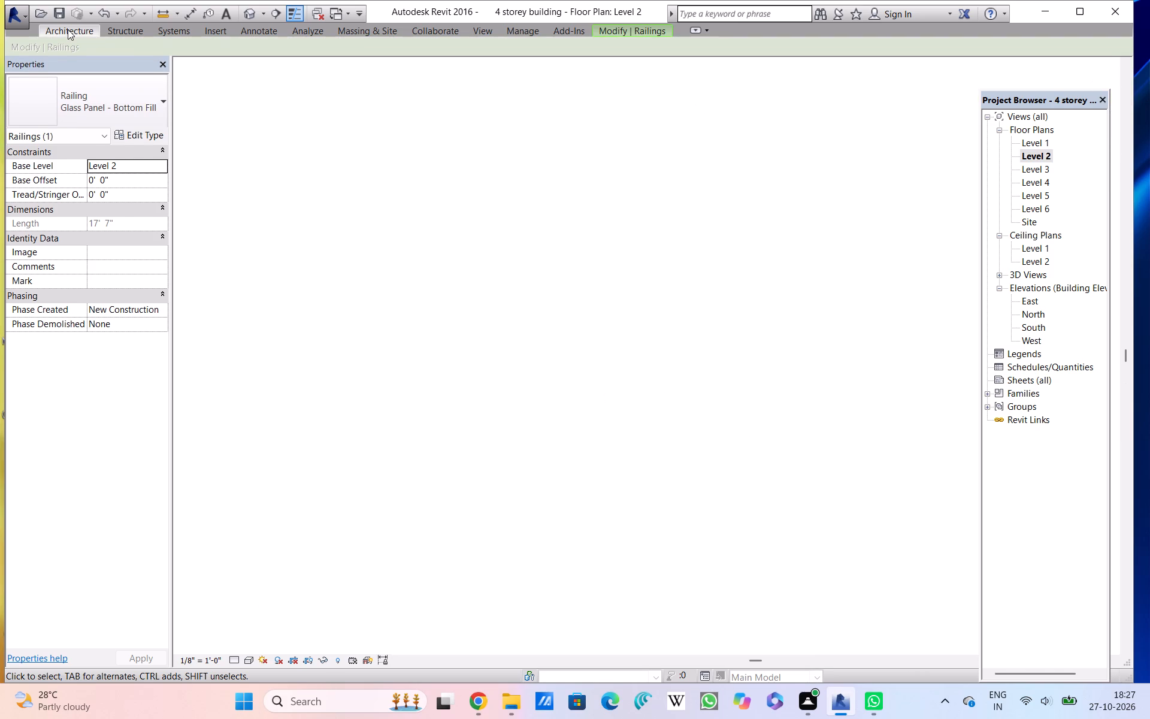
double_click(68, 29)
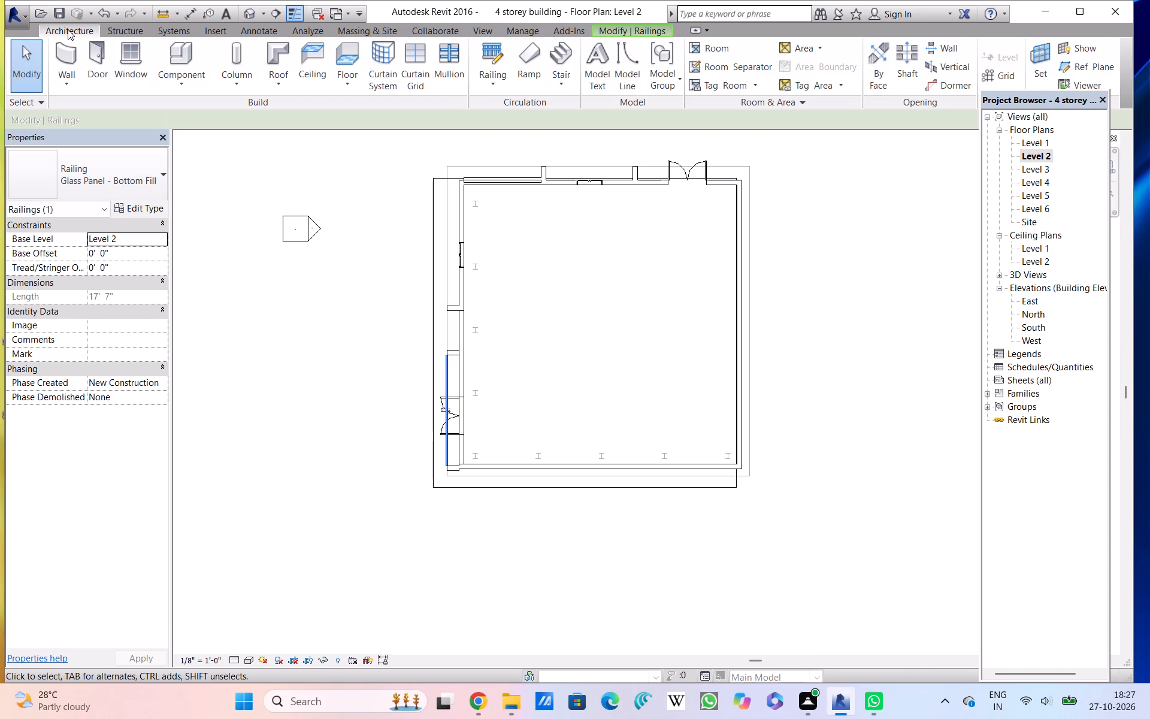
Add a Glass Panel - Bottom Fill railing about 19'-3" long on Level 2 along the west balcony edge at the northern window bay.
left_click(474, 62)
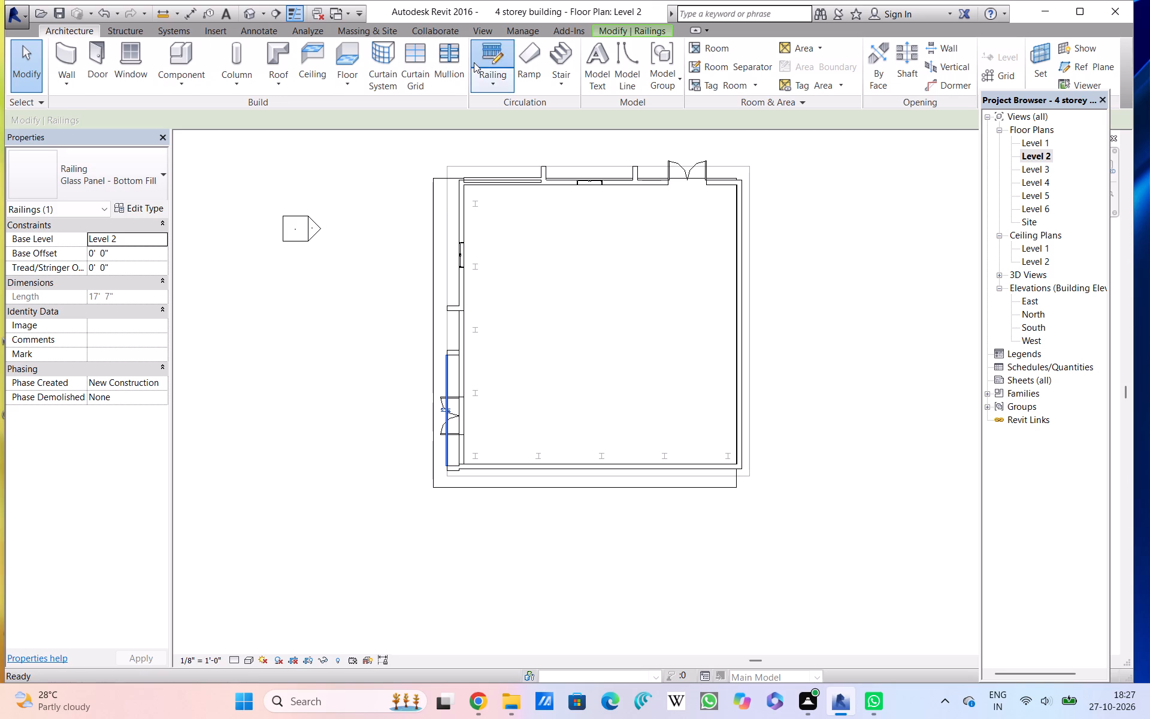
scroll(461, 261, "up", 4)
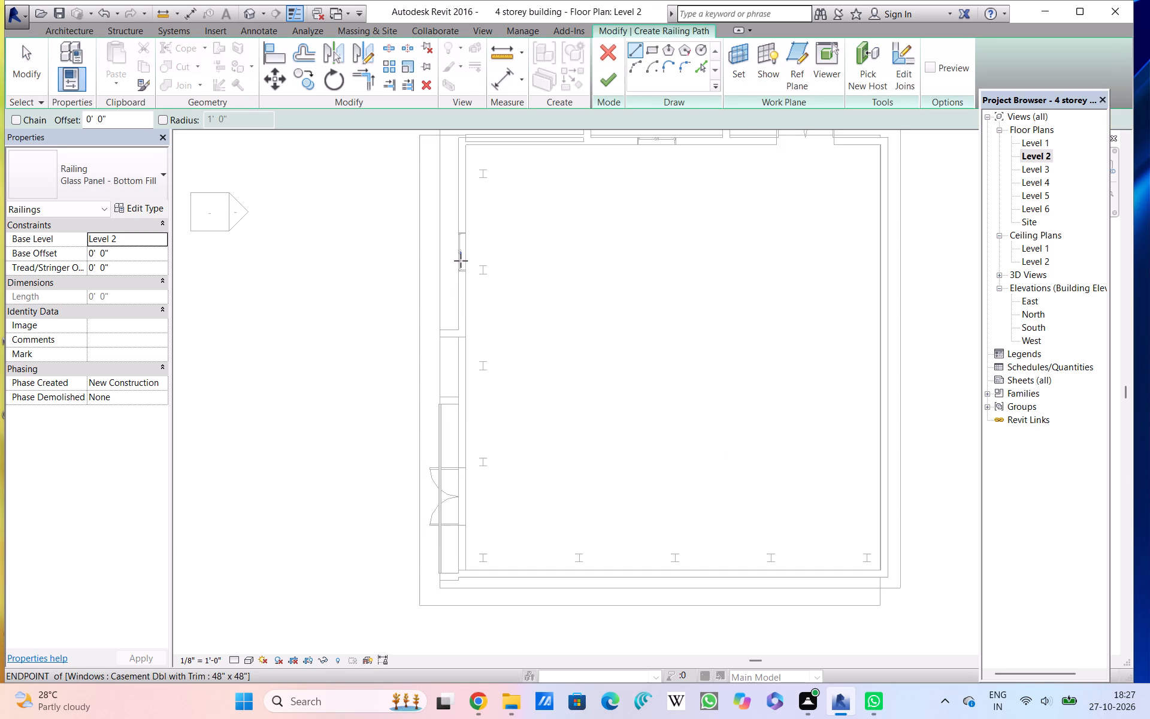
scroll(422, 244, "down", 2)
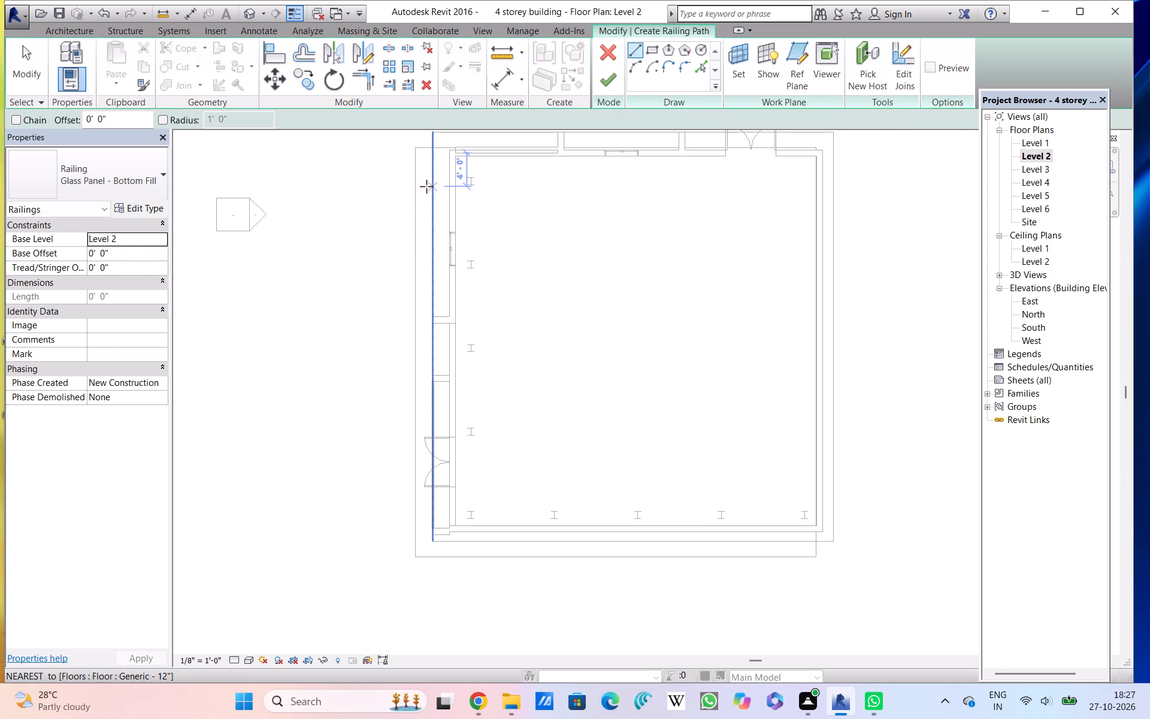
left_click(434, 156)
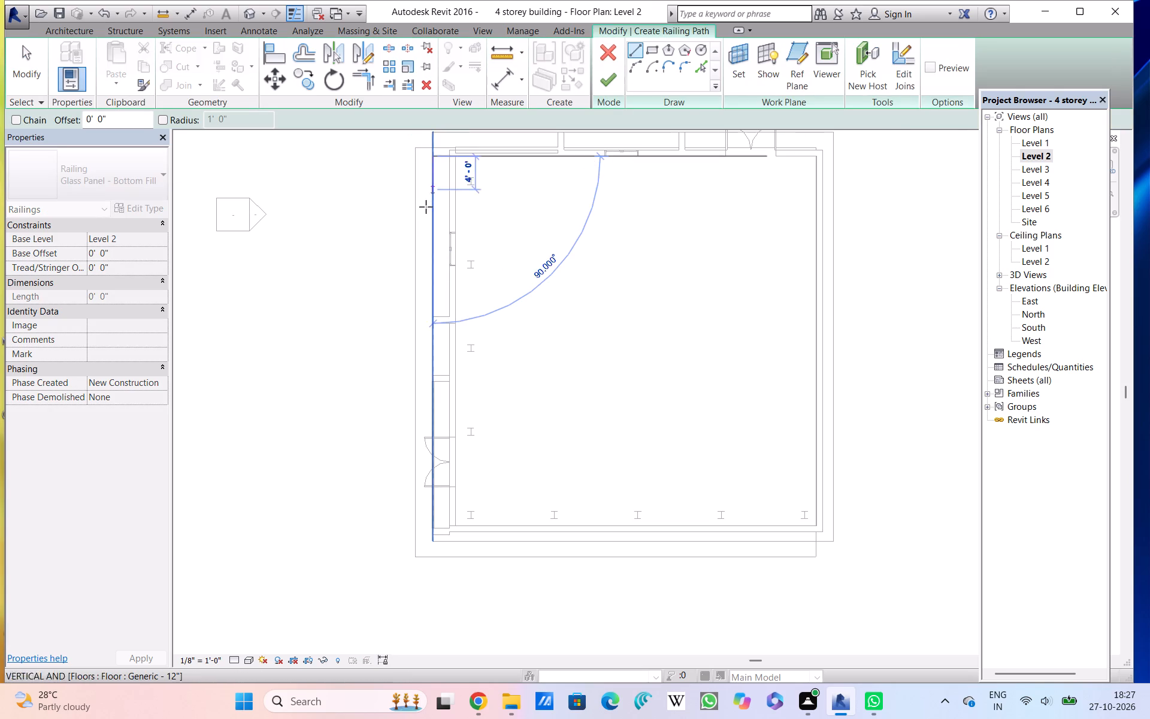
left_click(440, 315)
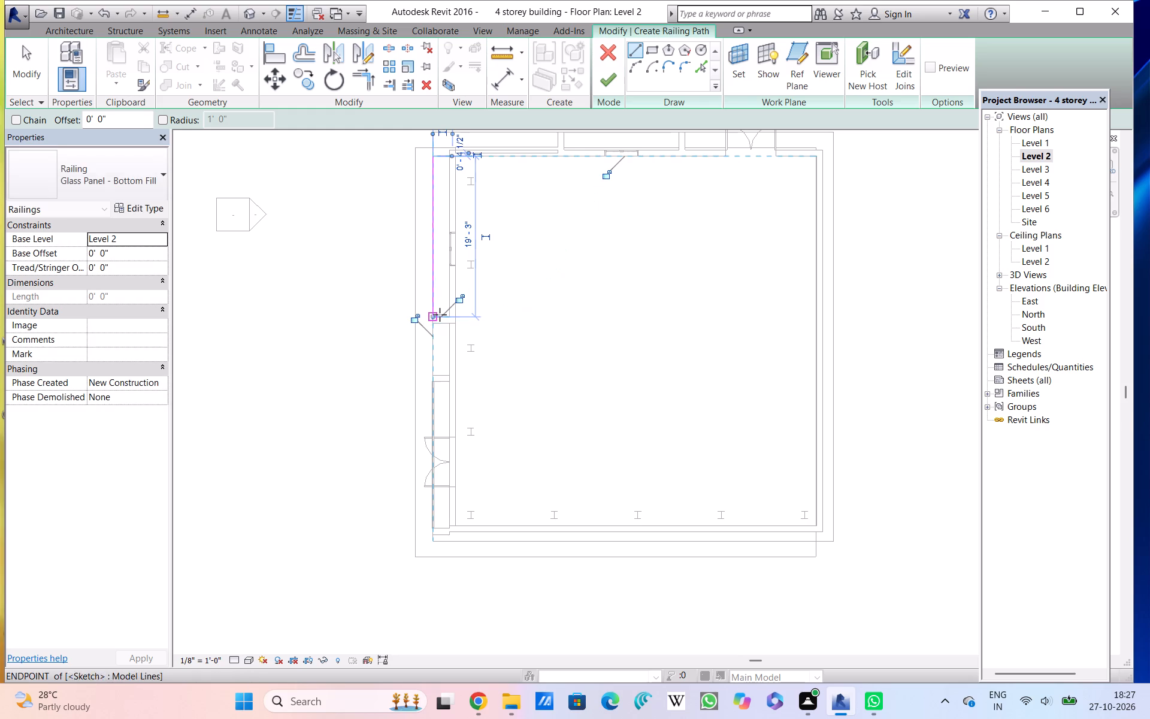
left_click(611, 83)
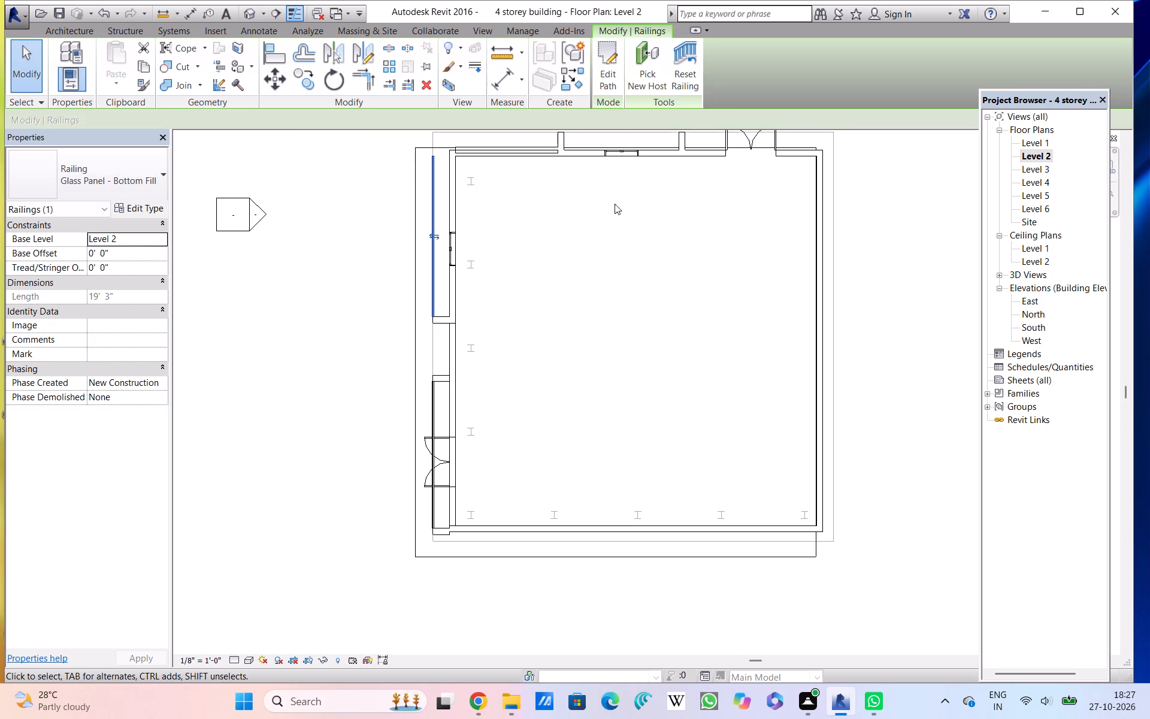
Add a Glass Panel - Bottom Fill railing about 13'-9" long on Level 2 along the north balcony edge at the window bay.
middle_click_drag(575, 203, 489, 312)
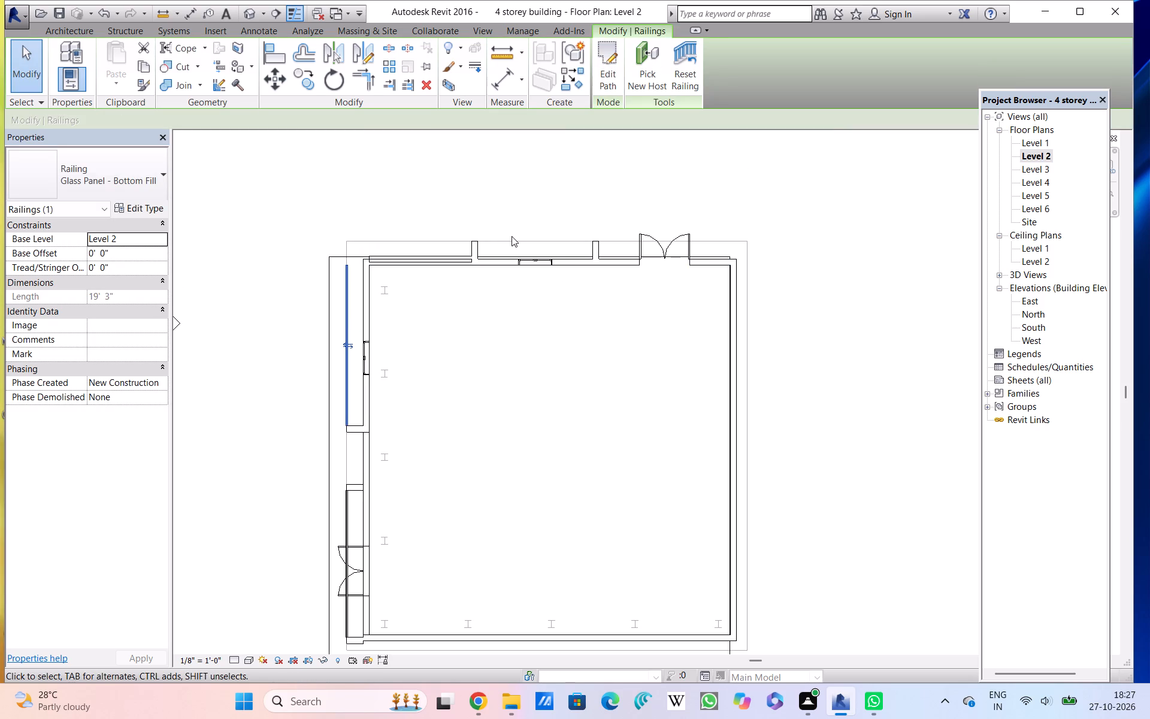
scroll(512, 236, "up", 2)
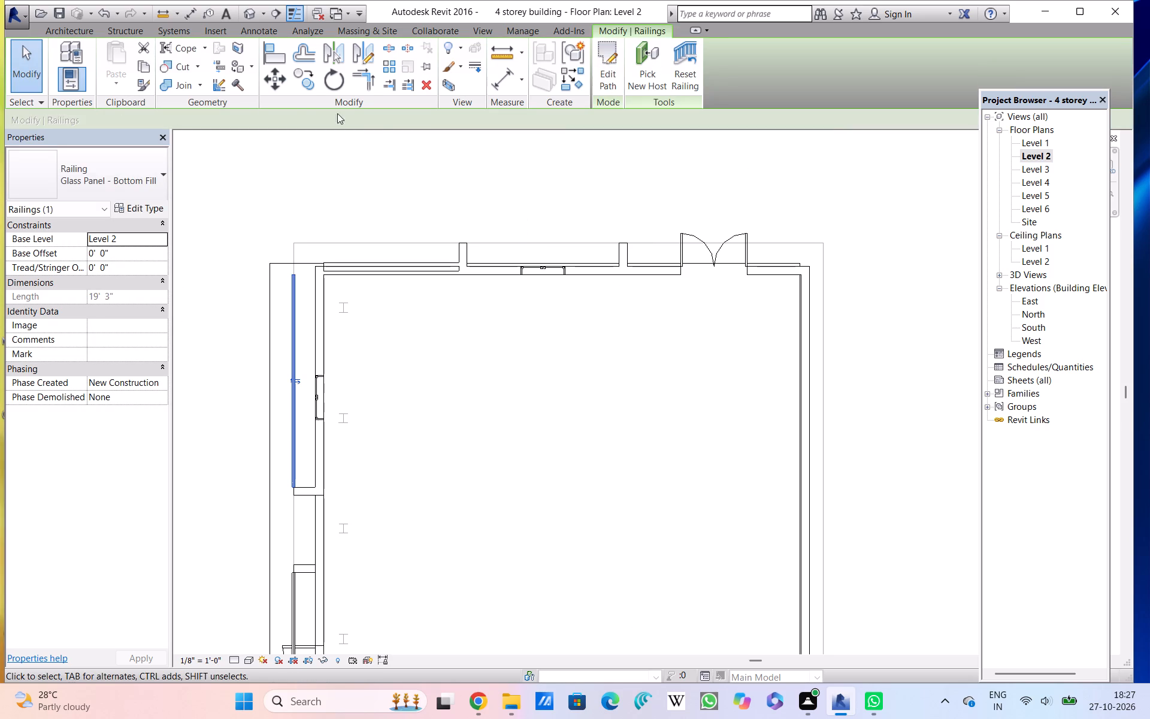
left_click(78, 38)
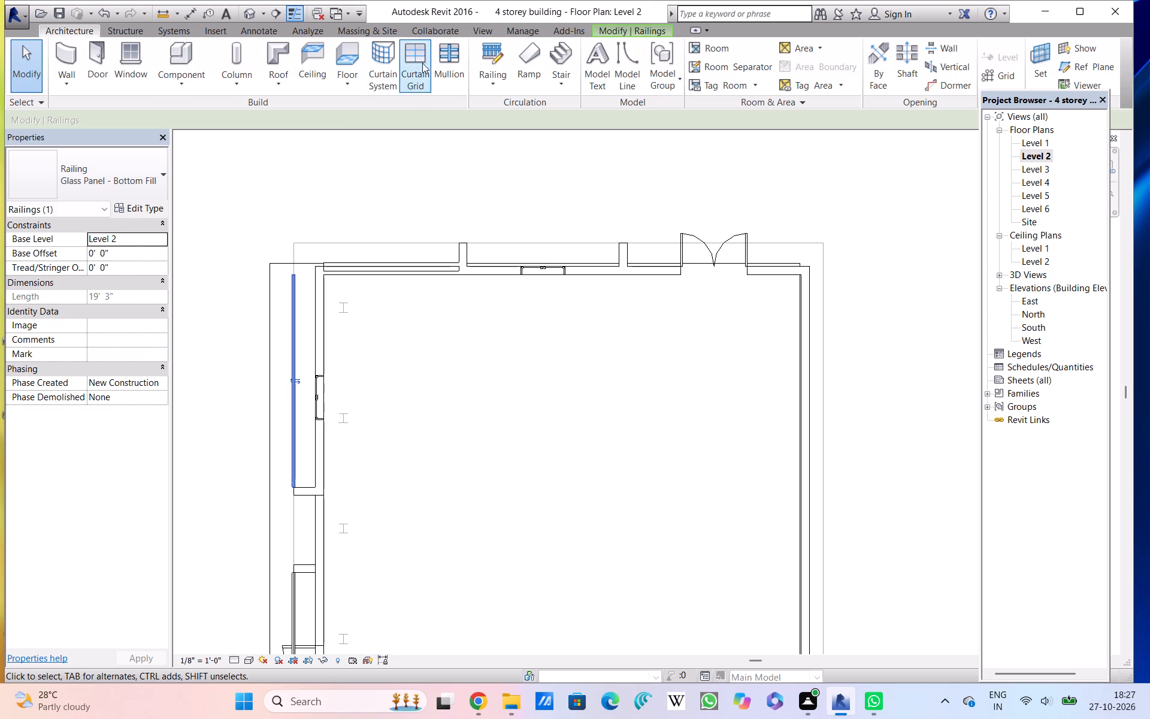
left_click(497, 58)
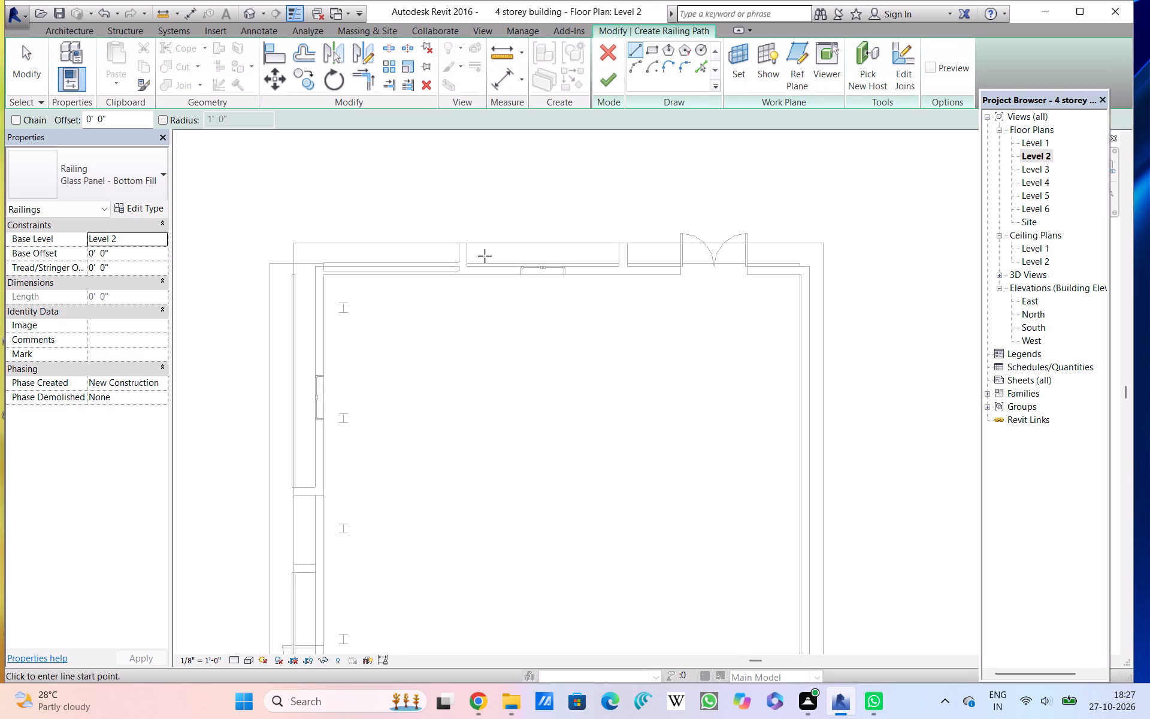
left_click(466, 246)
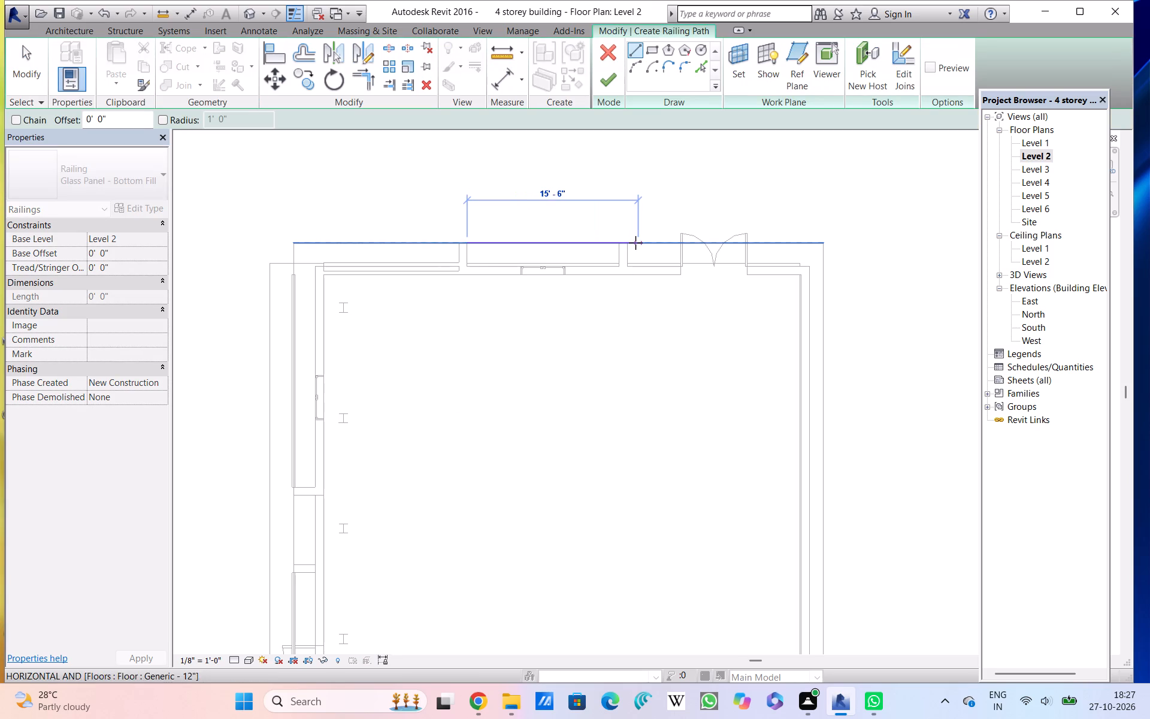
left_click(618, 240)
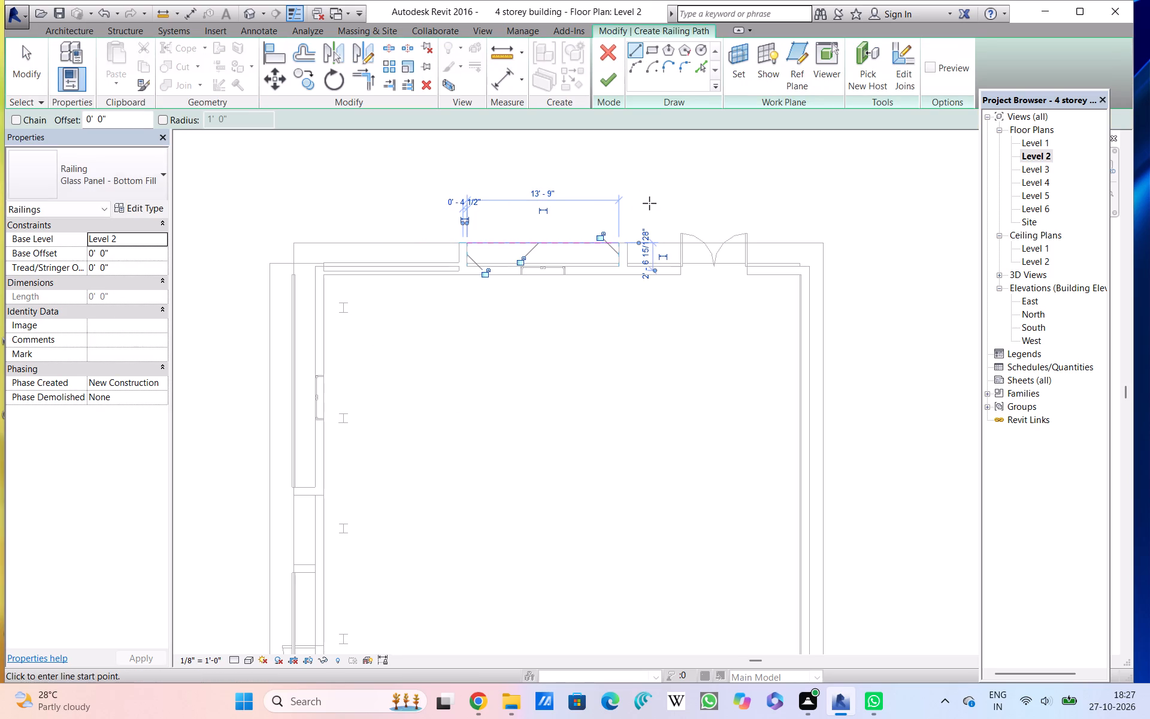
left_click(604, 78)
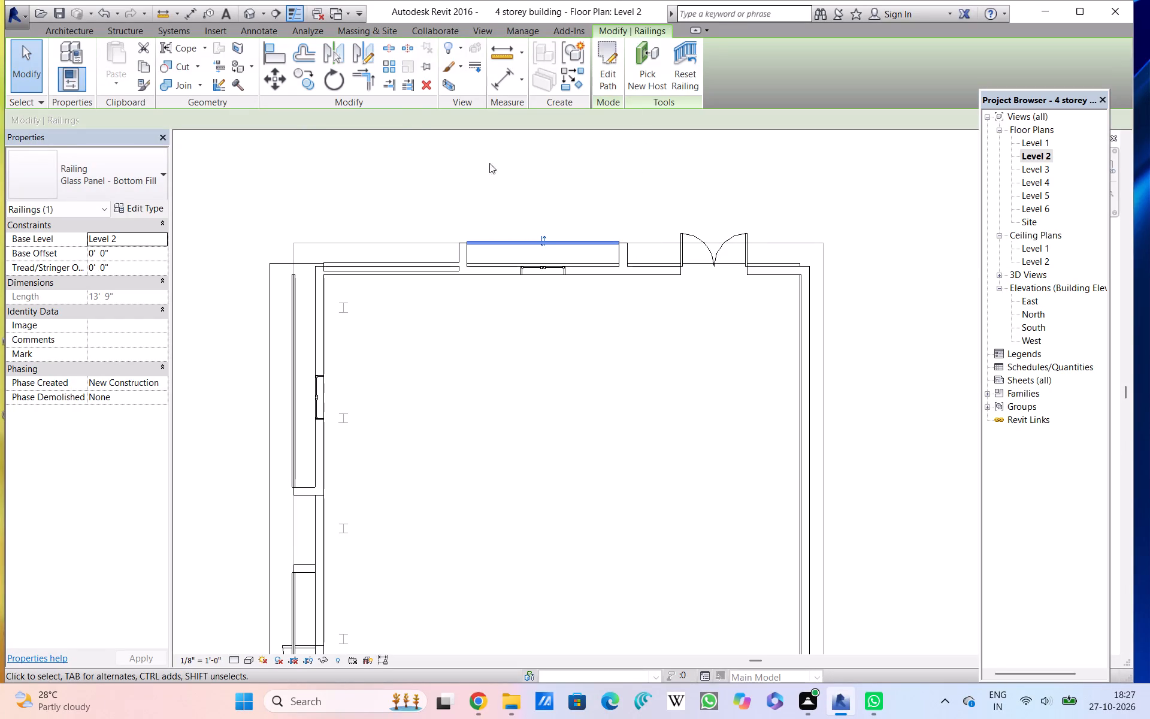
Add a Glass Panel - Bottom Fill railing about 17'-9" long on Level 2 along the north balcony edge, spanning the double-door bay to the slab corner.
left_click(56, 30)
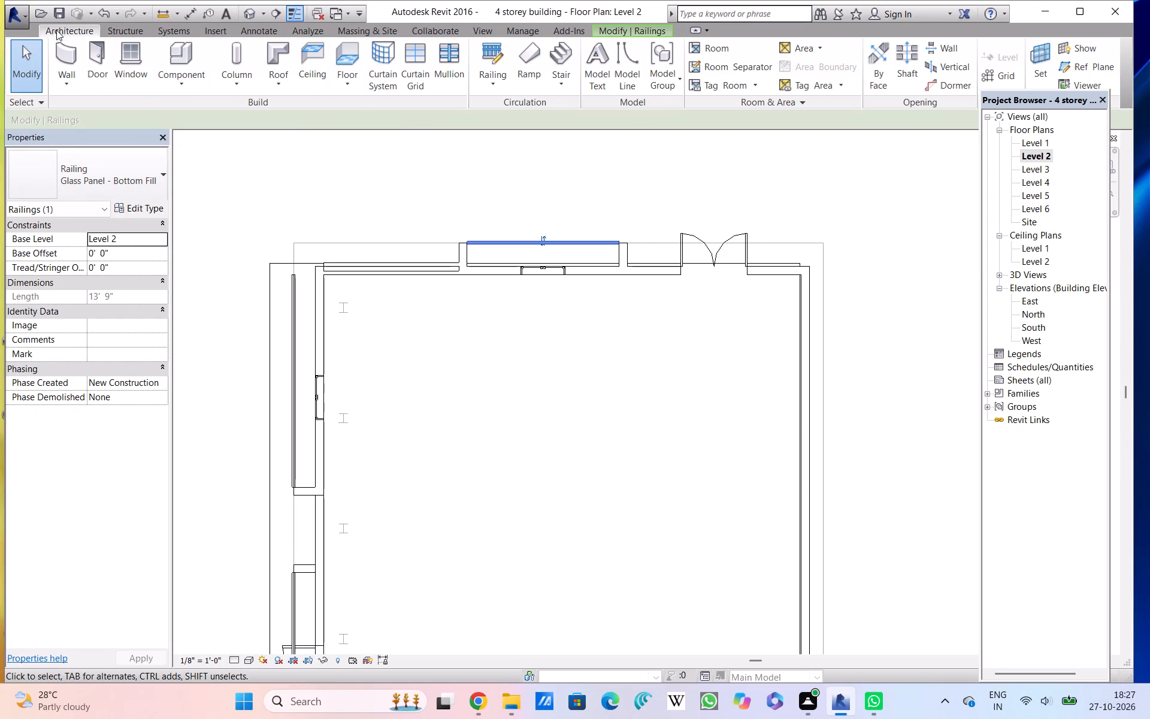
left_click(512, 59)
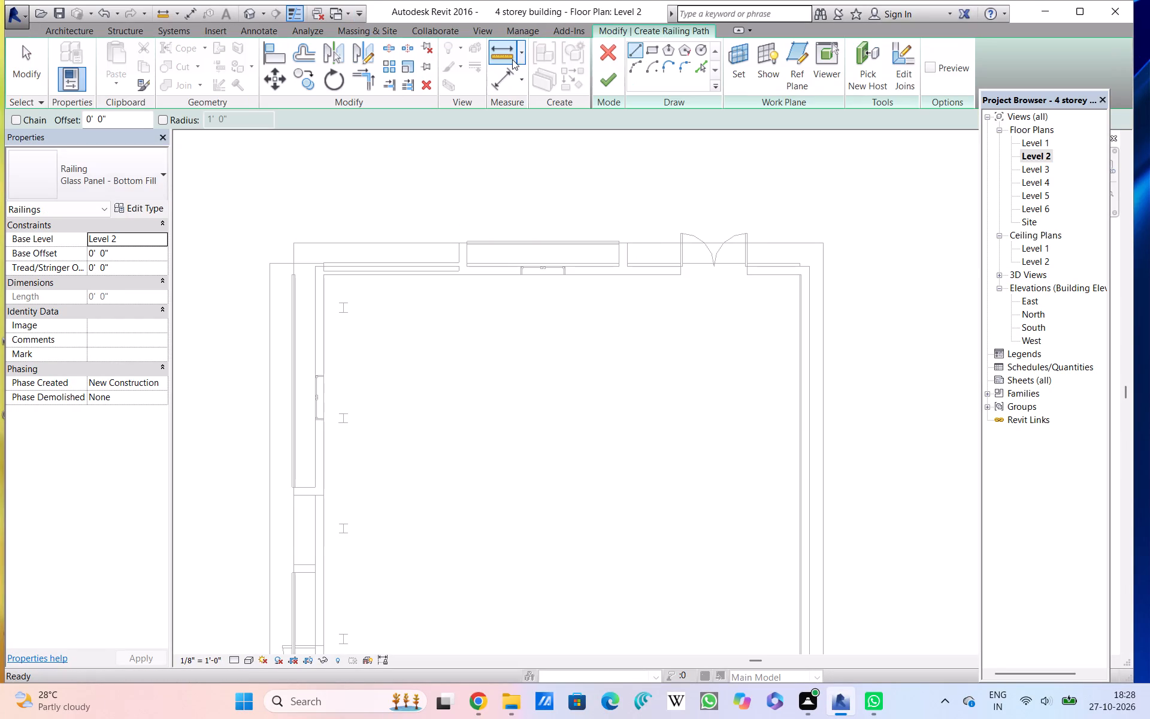
left_click(631, 243)
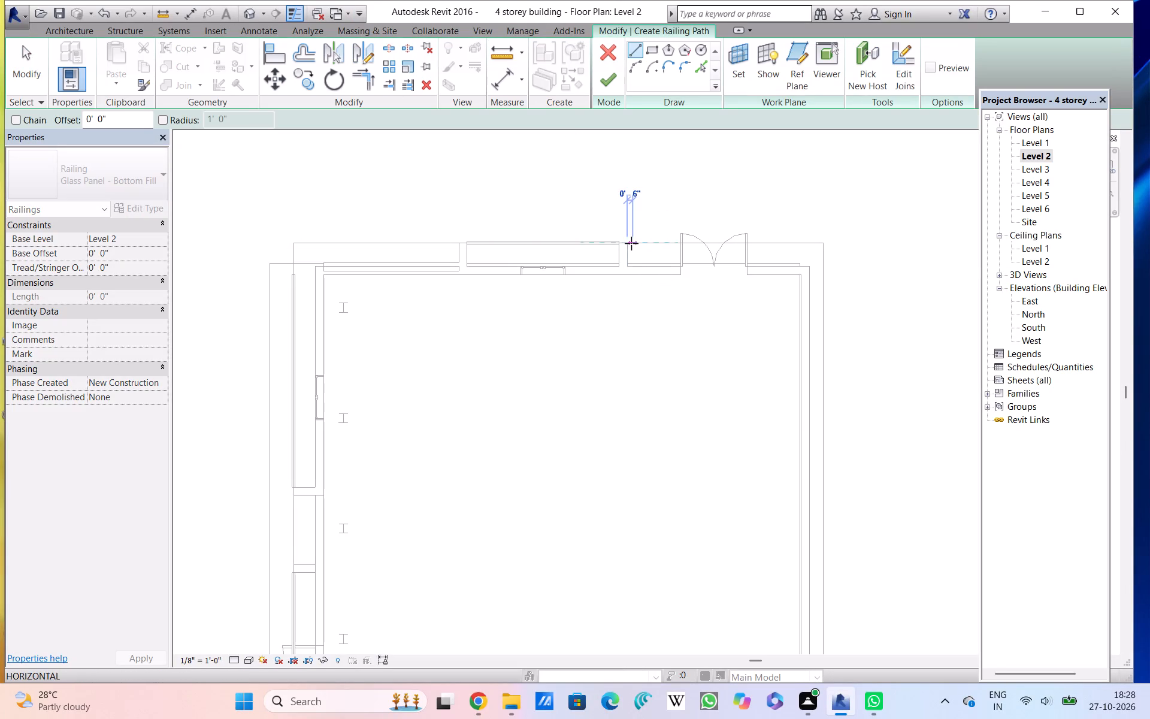
left_click(825, 241)
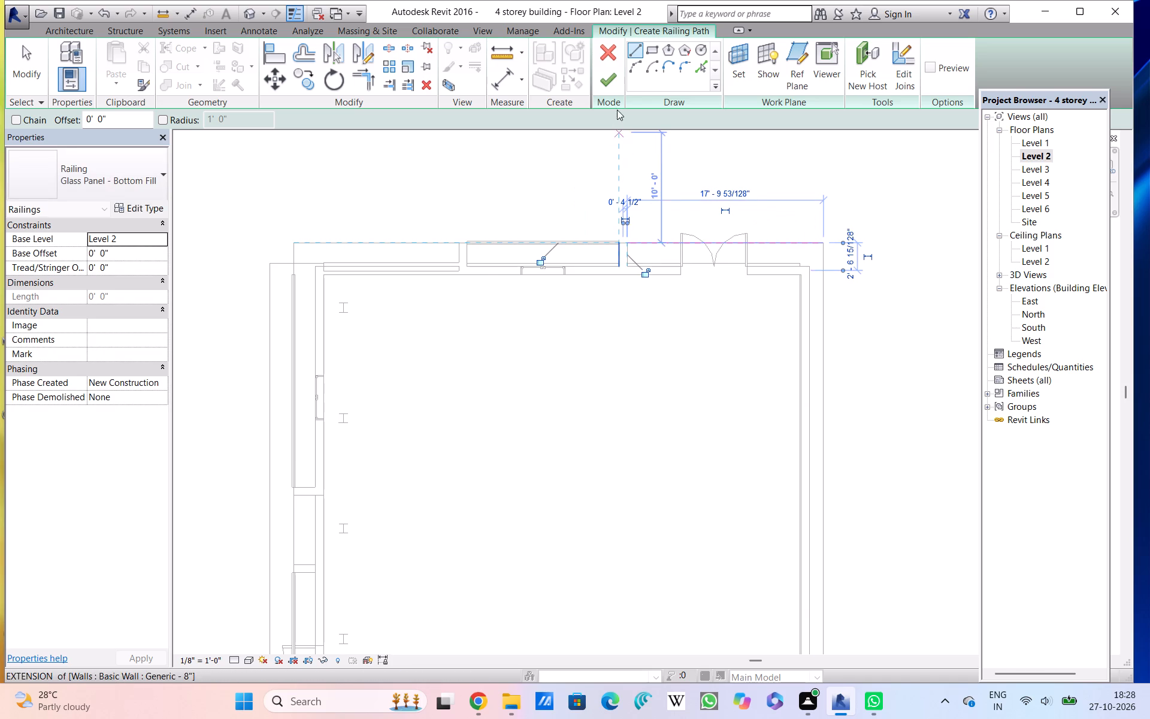
left_click(610, 81)
left_click(674, 194)
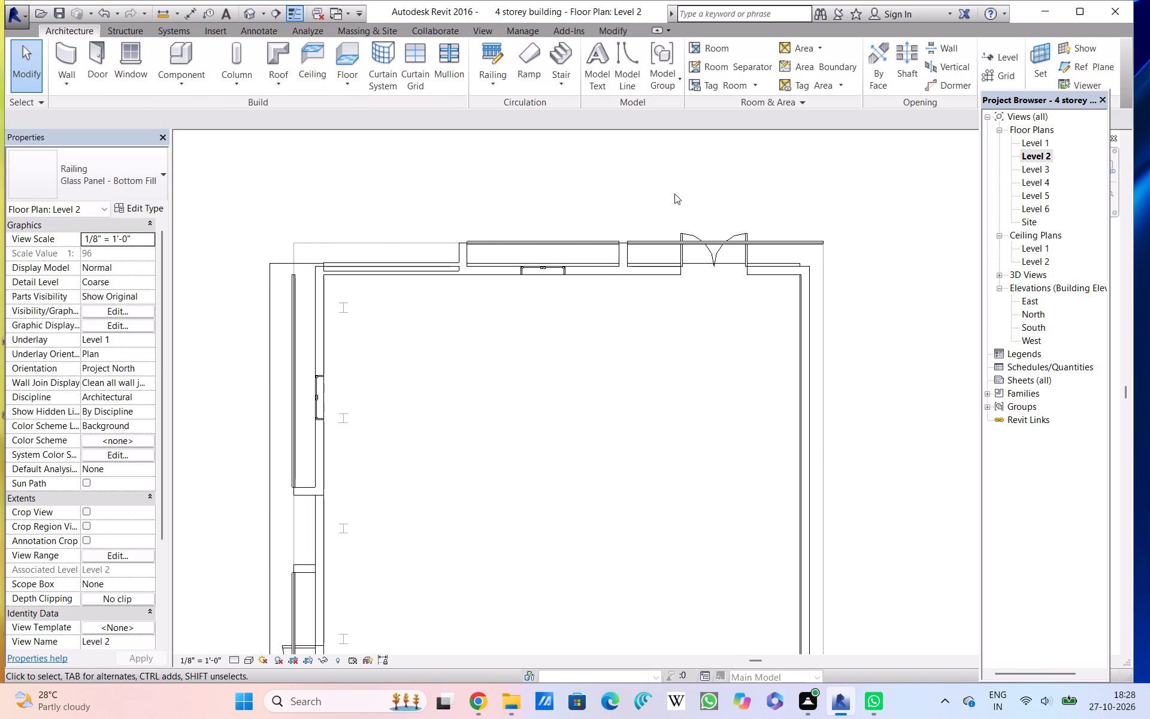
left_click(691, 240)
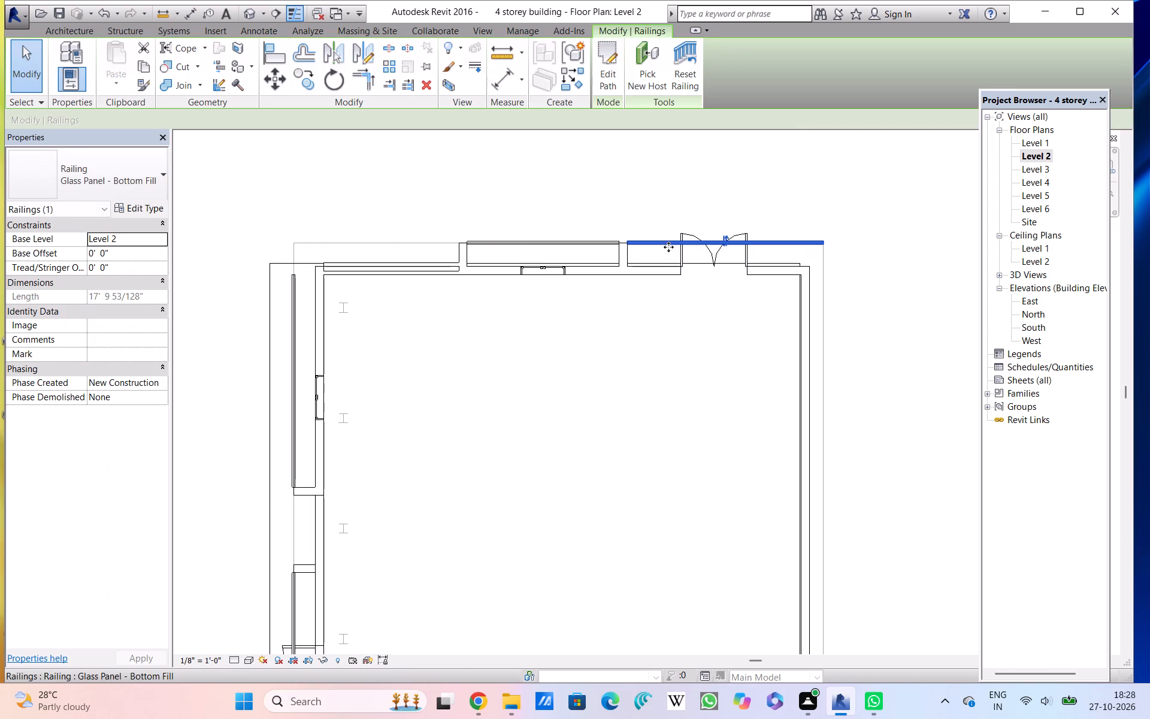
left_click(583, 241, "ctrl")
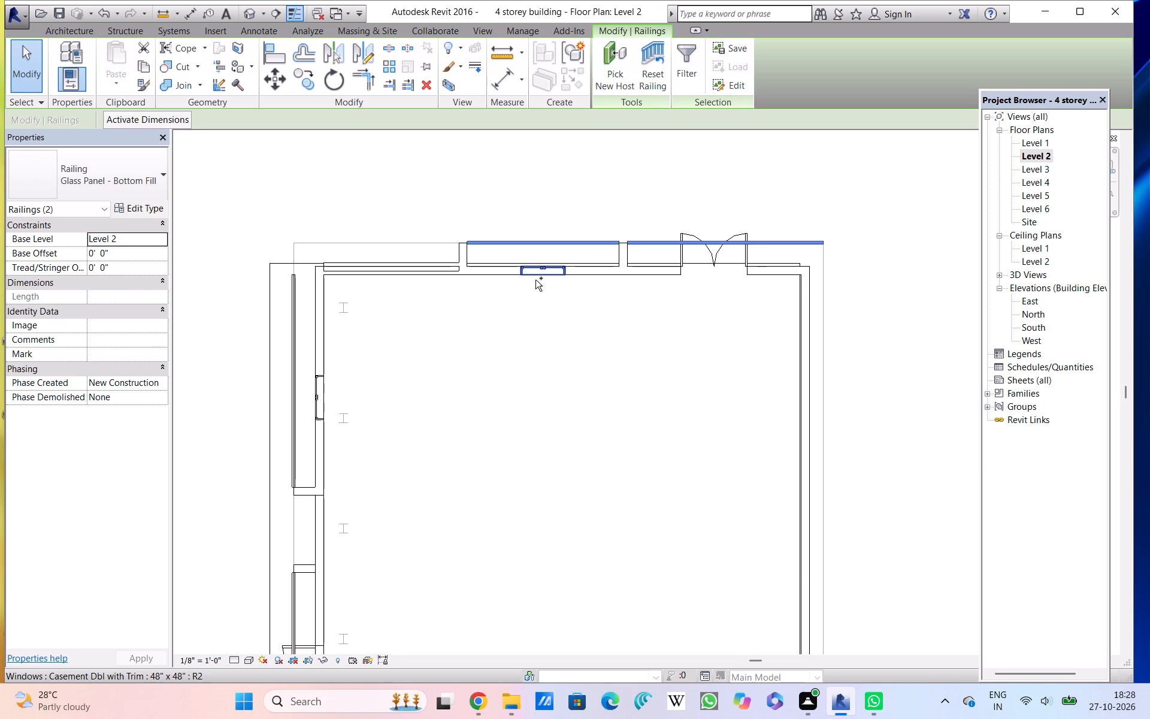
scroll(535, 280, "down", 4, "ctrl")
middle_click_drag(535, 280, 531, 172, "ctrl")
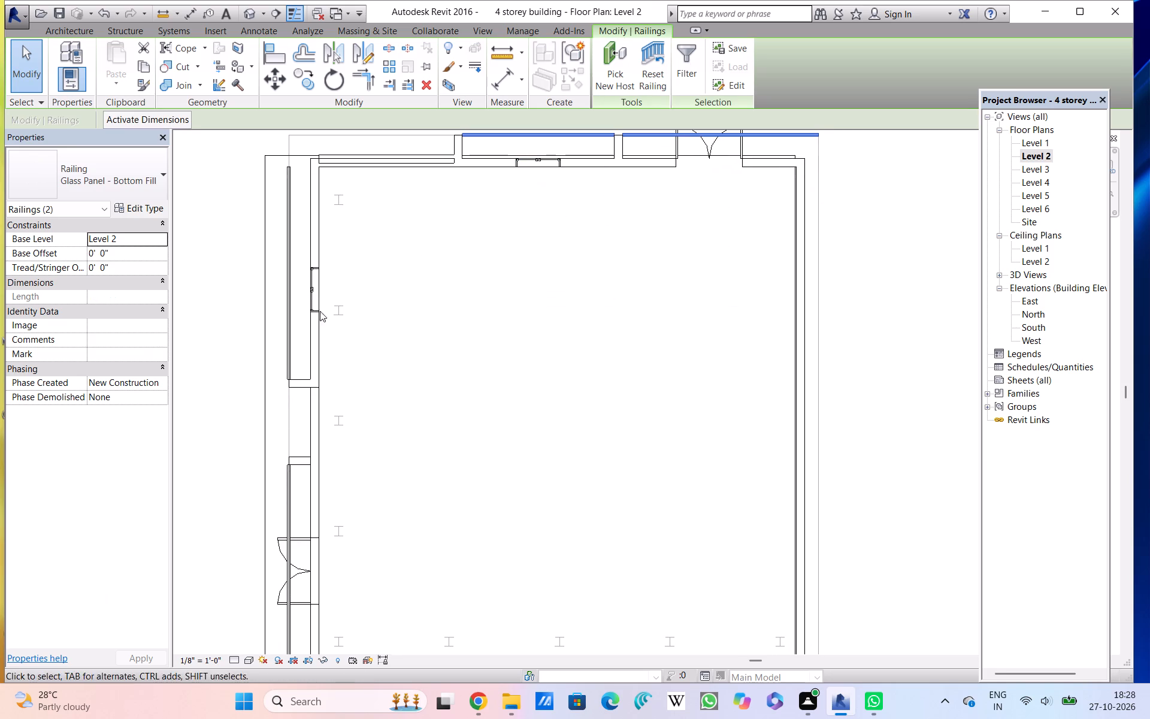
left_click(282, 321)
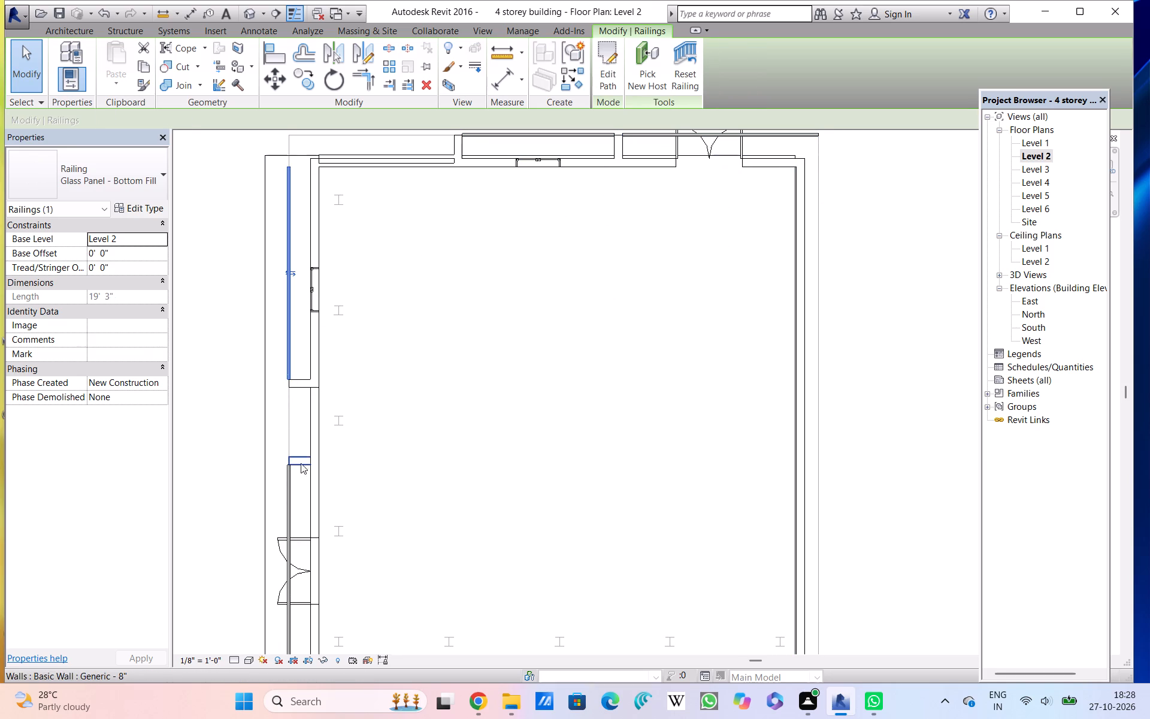
Group the two west and two north balcony railings on Level 2 into a model group named r1.
left_click(295, 487)
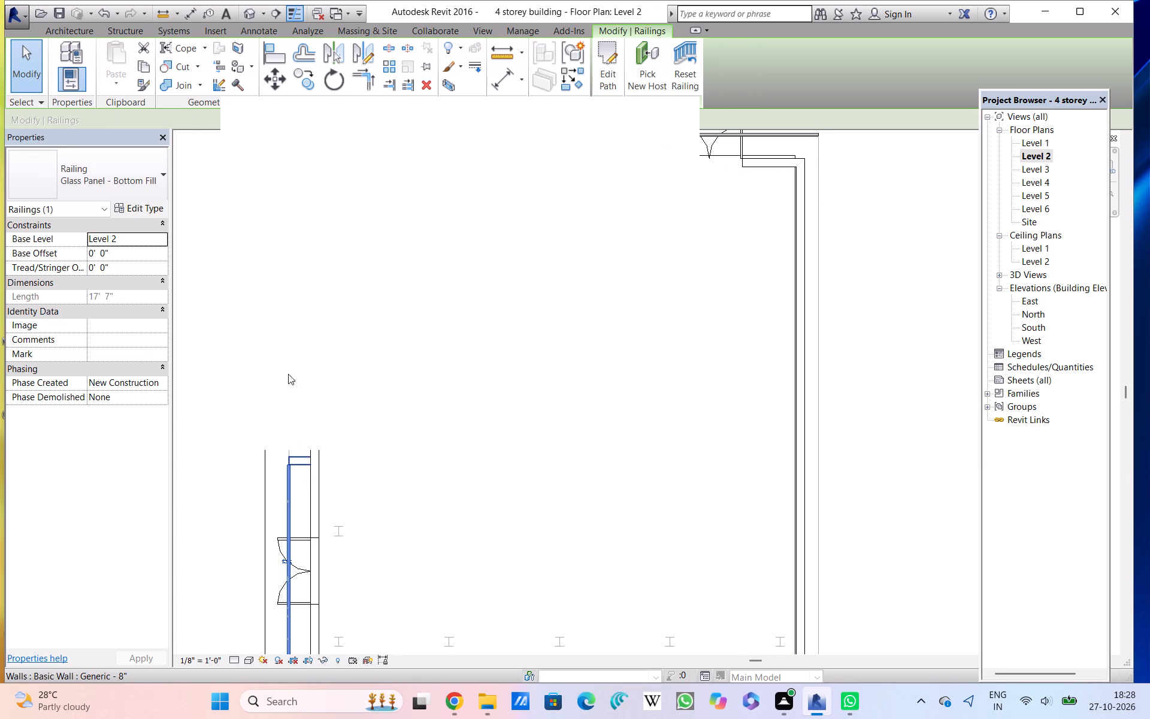
left_click(671, 119, "ctrl")
left_click(671, 119, "ctrl")
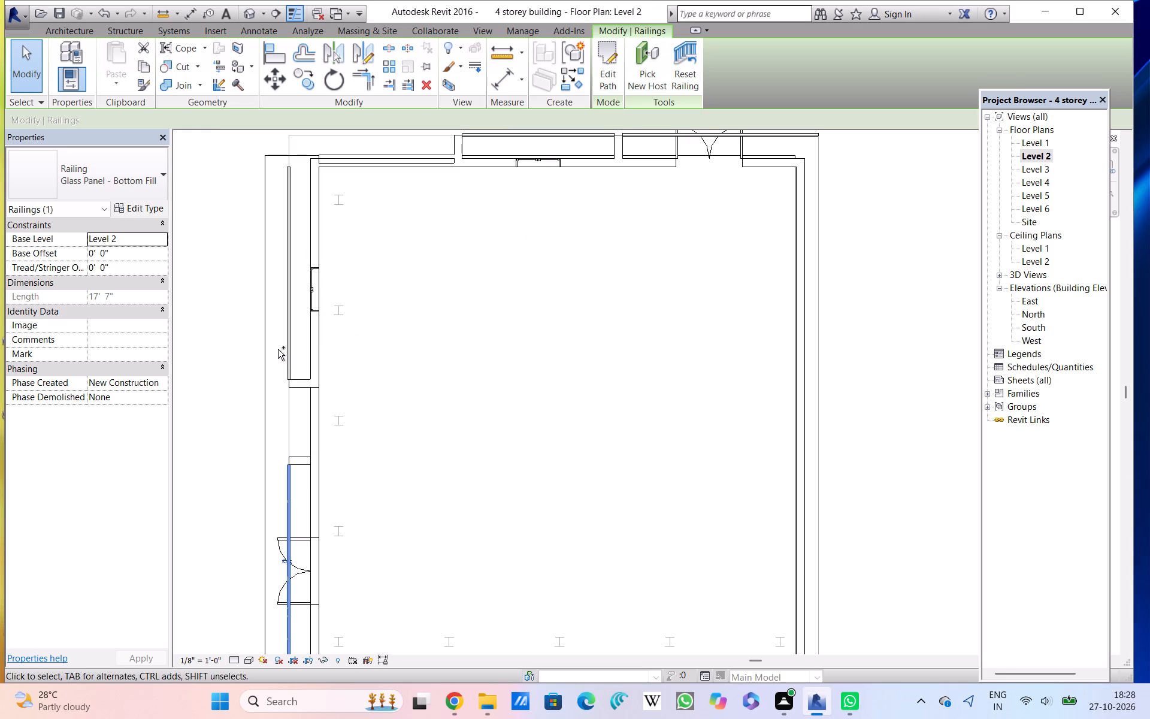
left_click(284, 343, "ctrl")
scroll(413, 273, "down", 1, "ctrl")
middle_click_drag(413, 273, 413, 275, "ctrl")
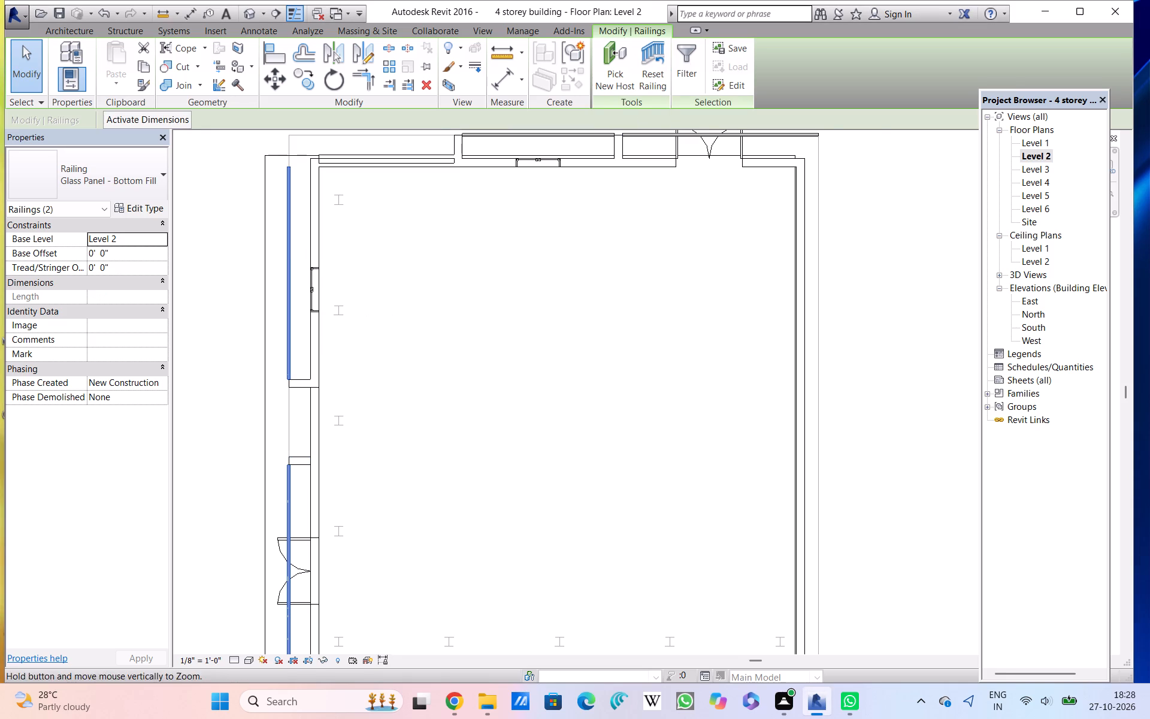
middle_click_drag(413, 275, 392, 354, "ctrl")
scroll(393, 340, "down", 4, "ctrl")
scroll(393, 340, "down", 4)
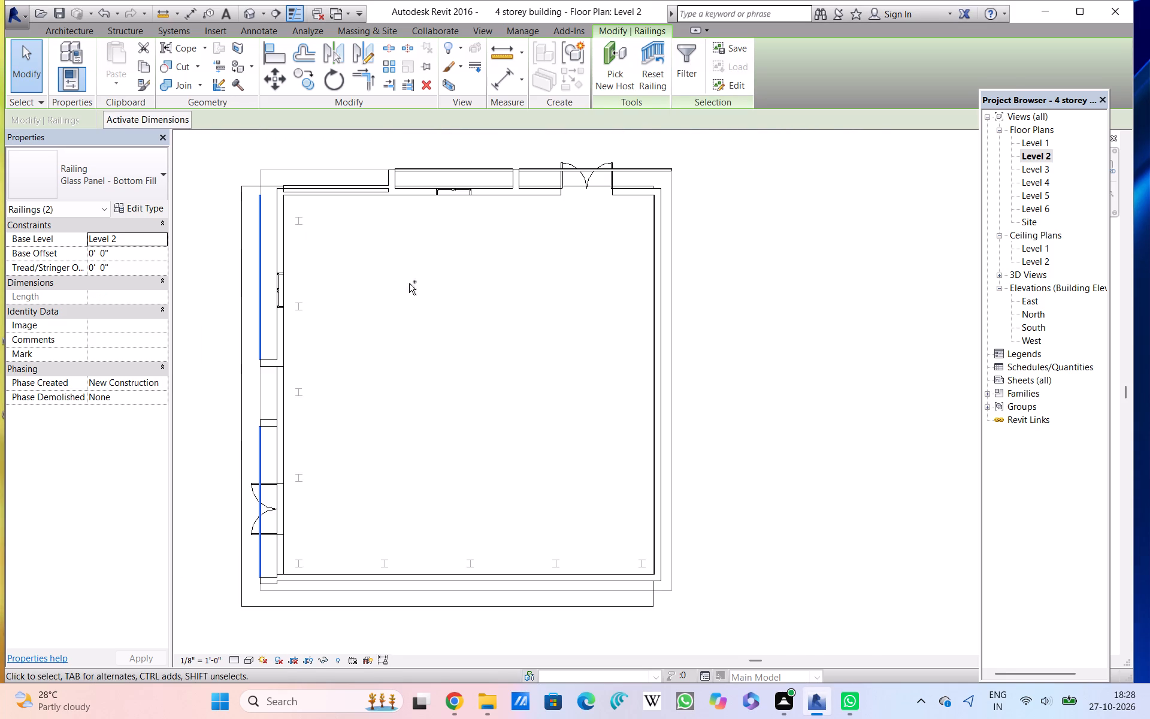
left_click(434, 168, "ctrl")
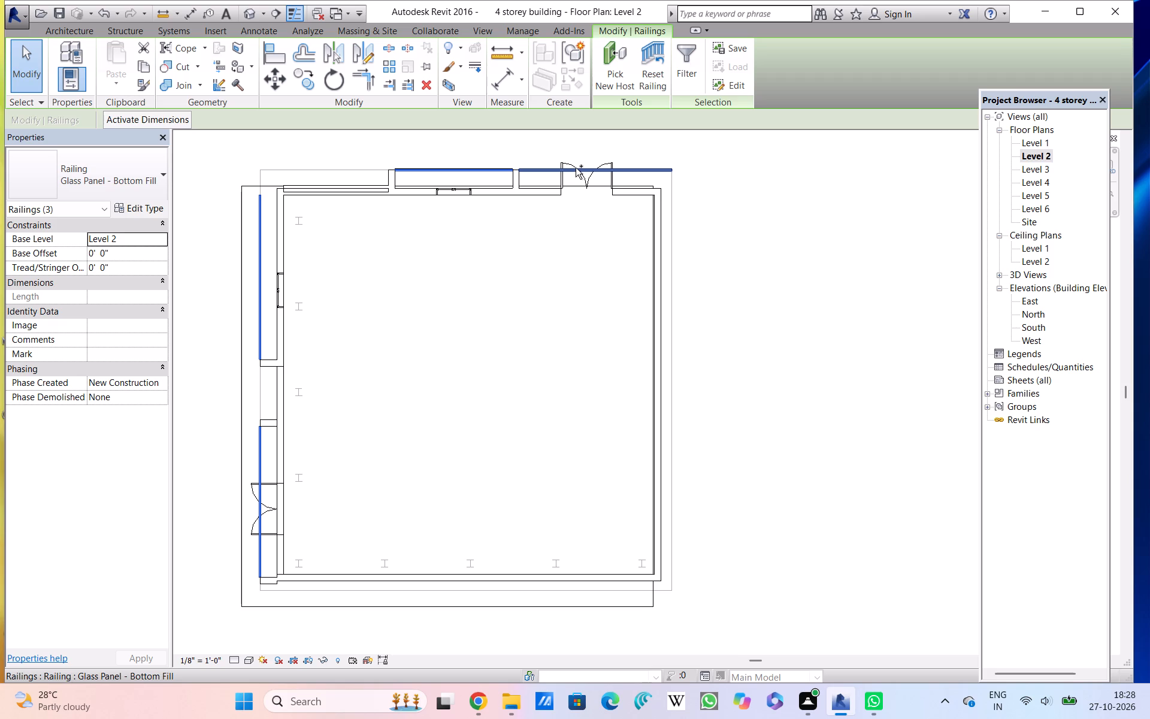
left_click(576, 168, "ctrl")
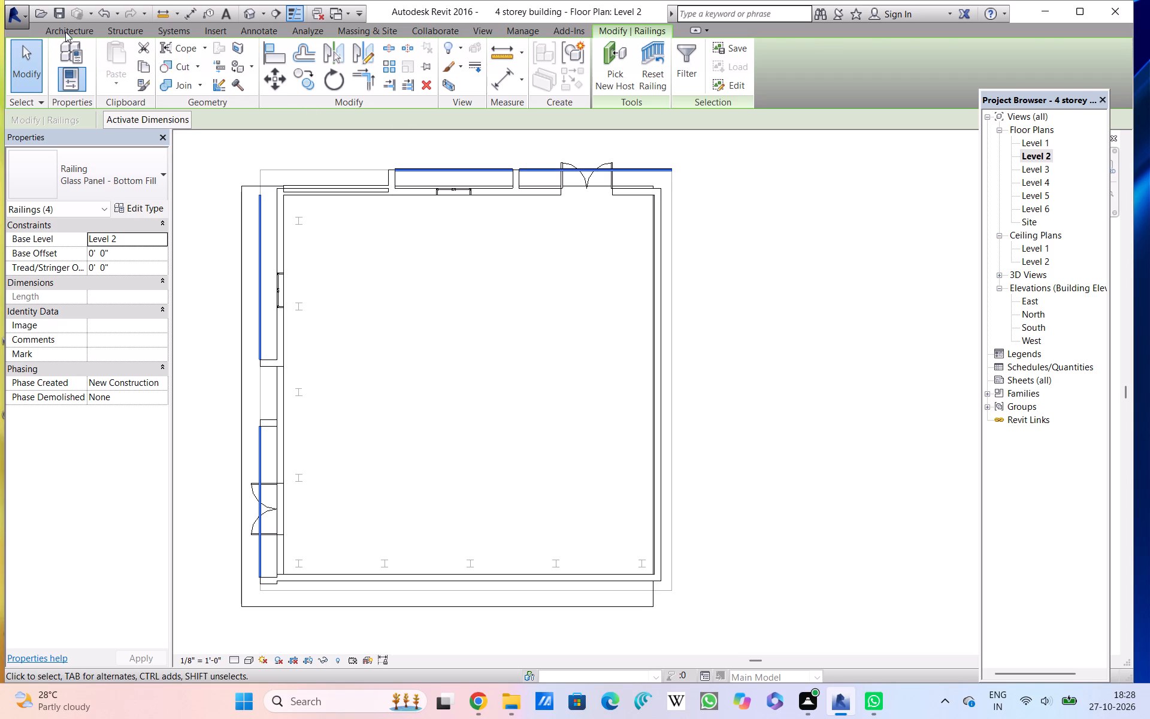
left_click(65, 32)
left_click(669, 77)
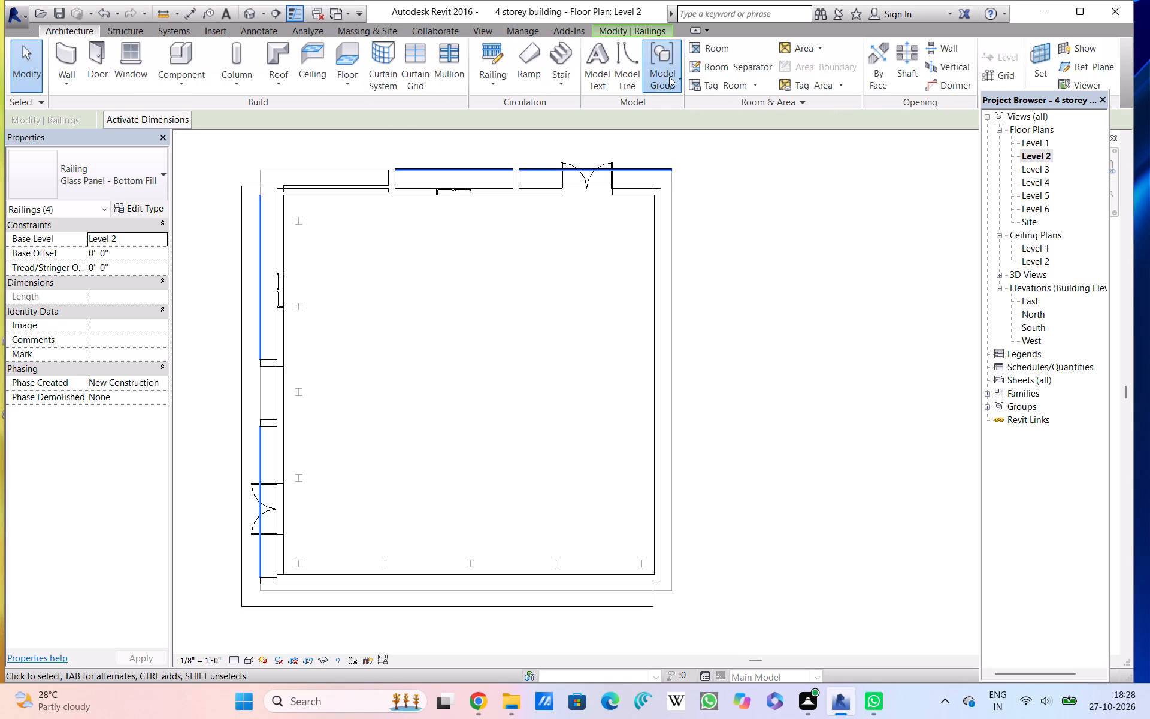
left_click(659, 149)
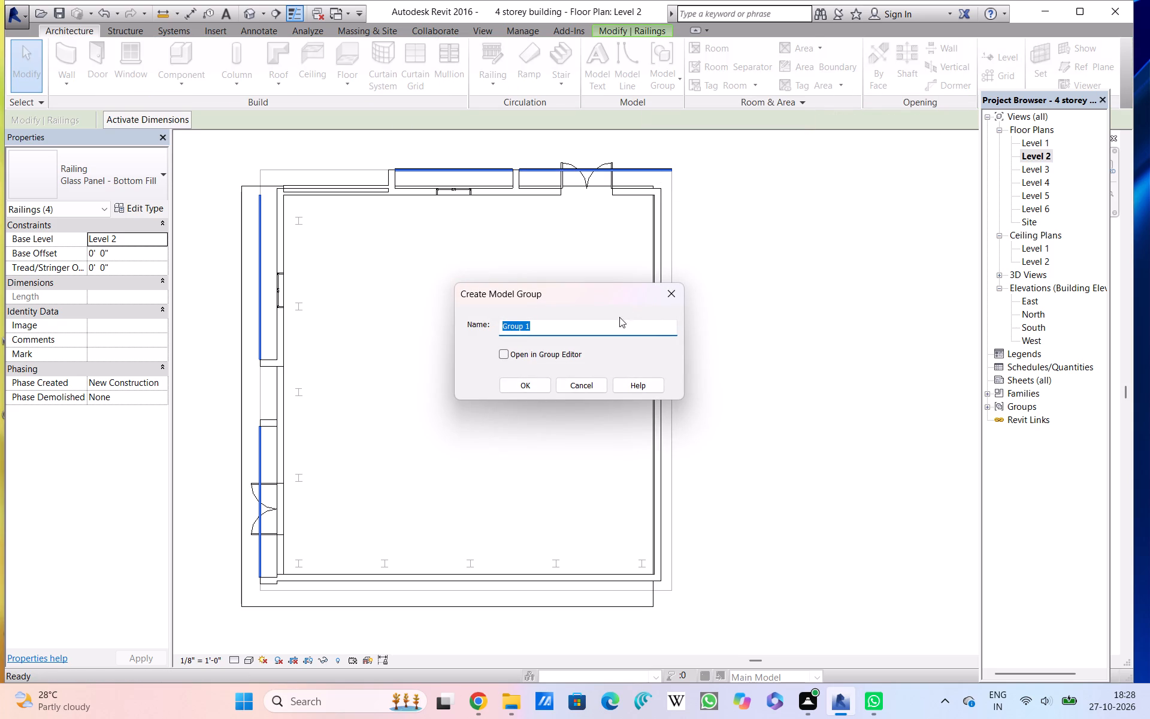
key("BackSpace")
type("r1")
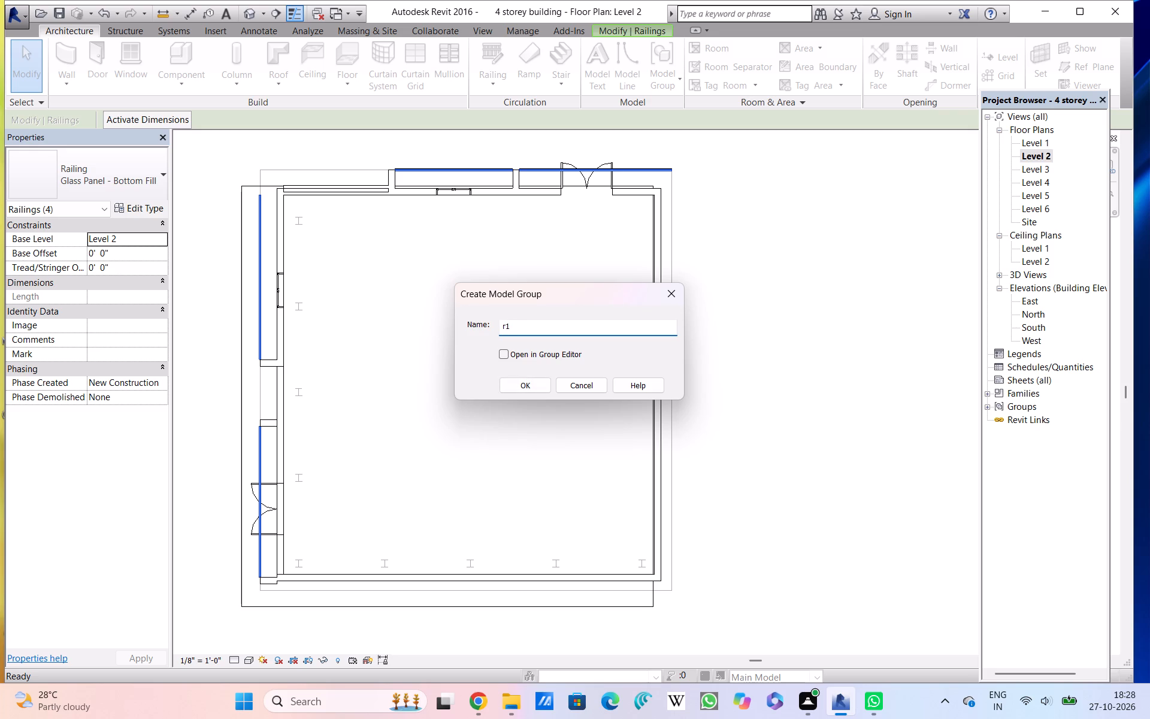
left_click(529, 382)
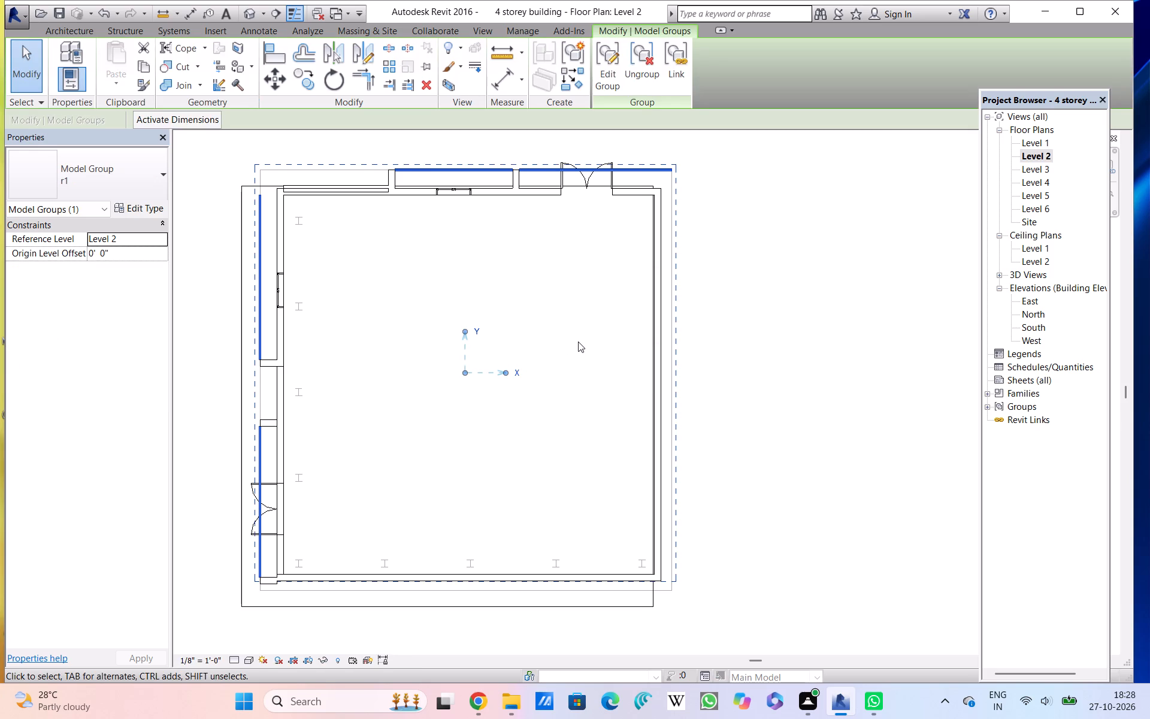
Place the r1 railing model group on the Level 3 floor plan, snapped to the origin of the Level 2 group.
double_click(1037, 171)
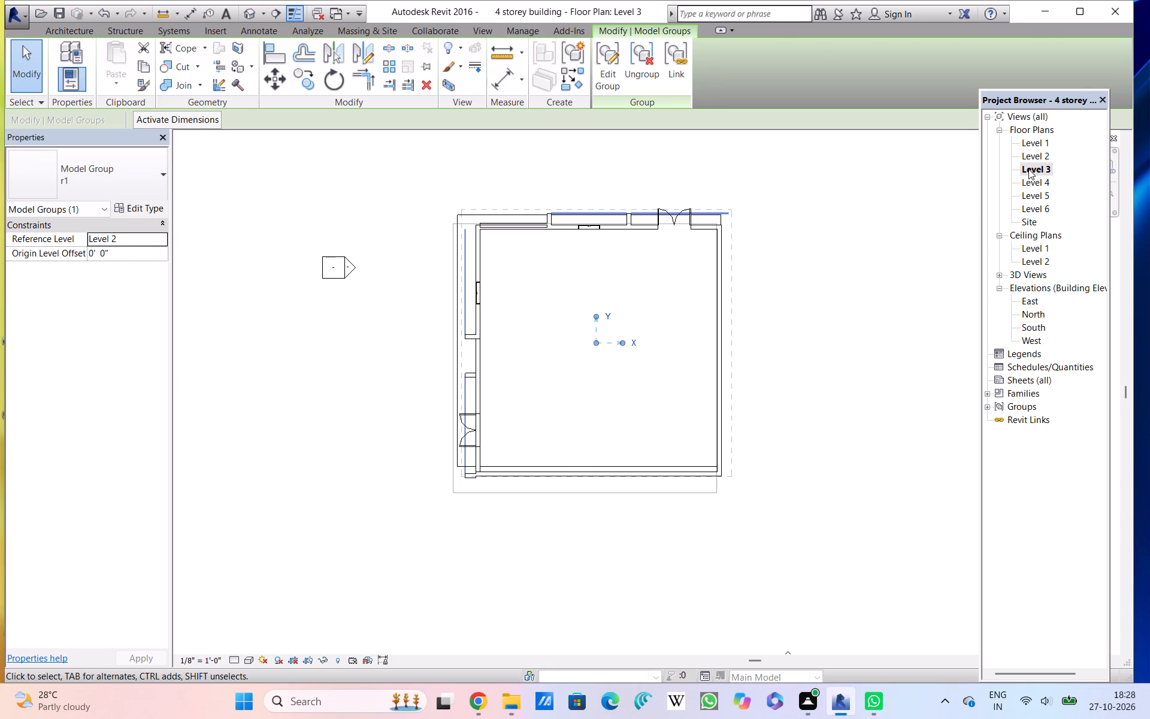
triple_click(1028, 169)
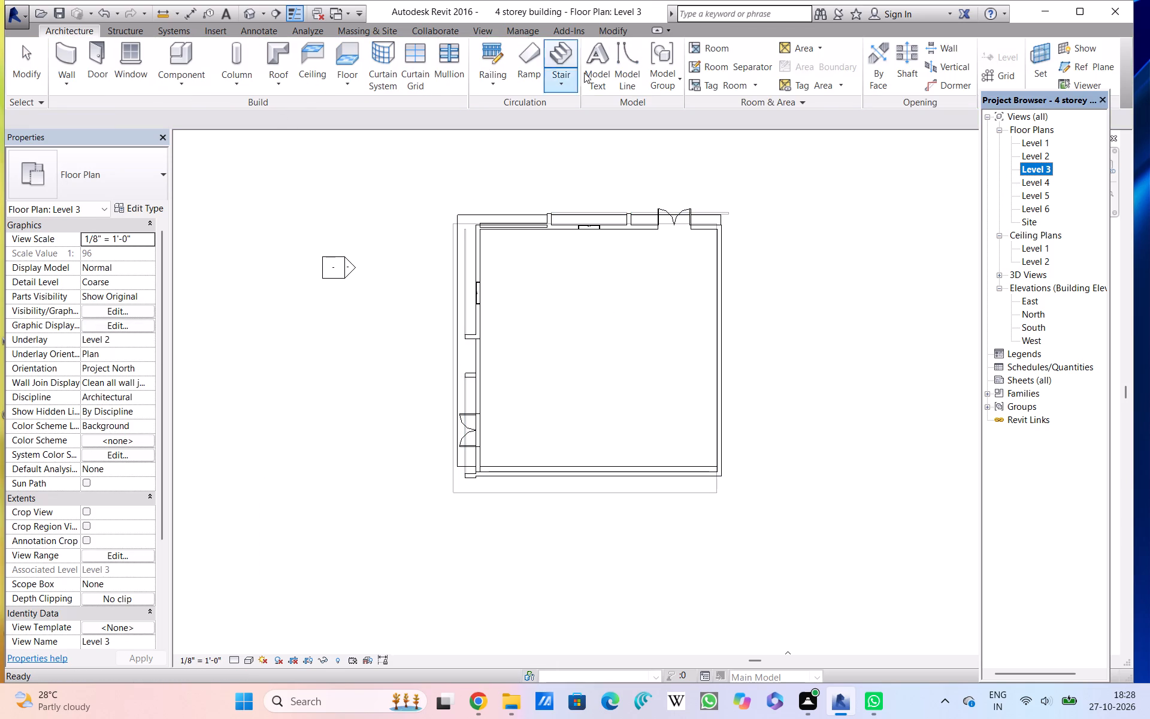
left_click(676, 70)
left_click(676, 80)
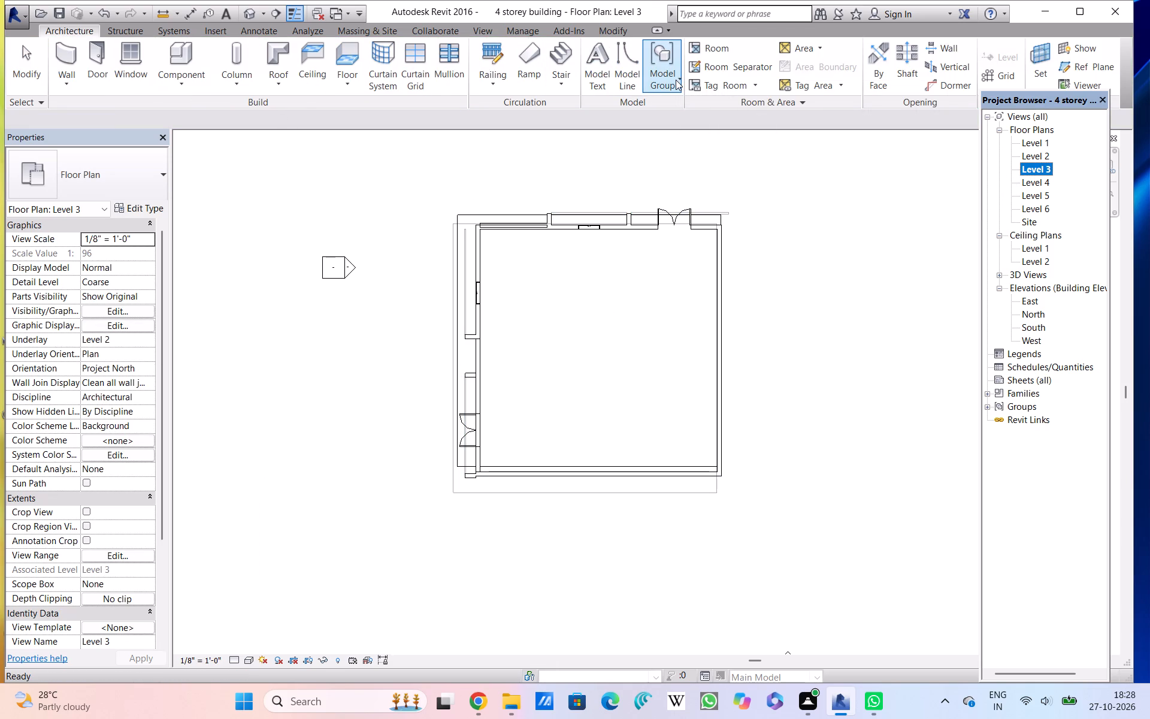
right_click(676, 80)
left_click(663, 84)
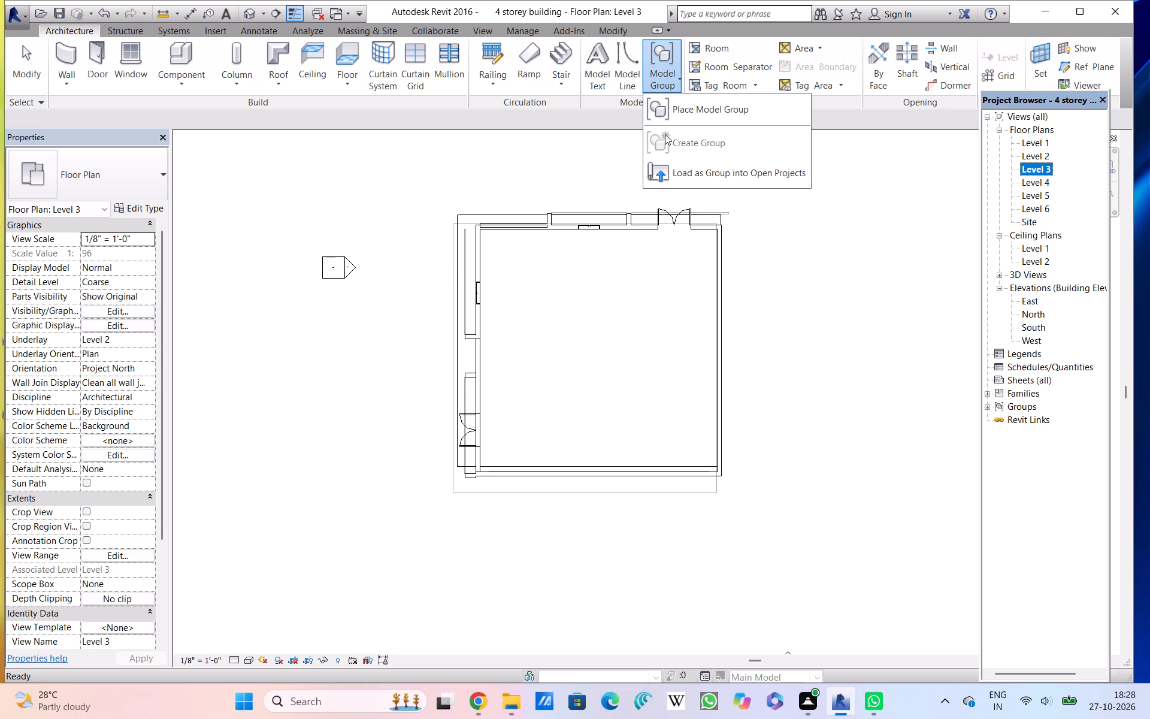
left_click(668, 109)
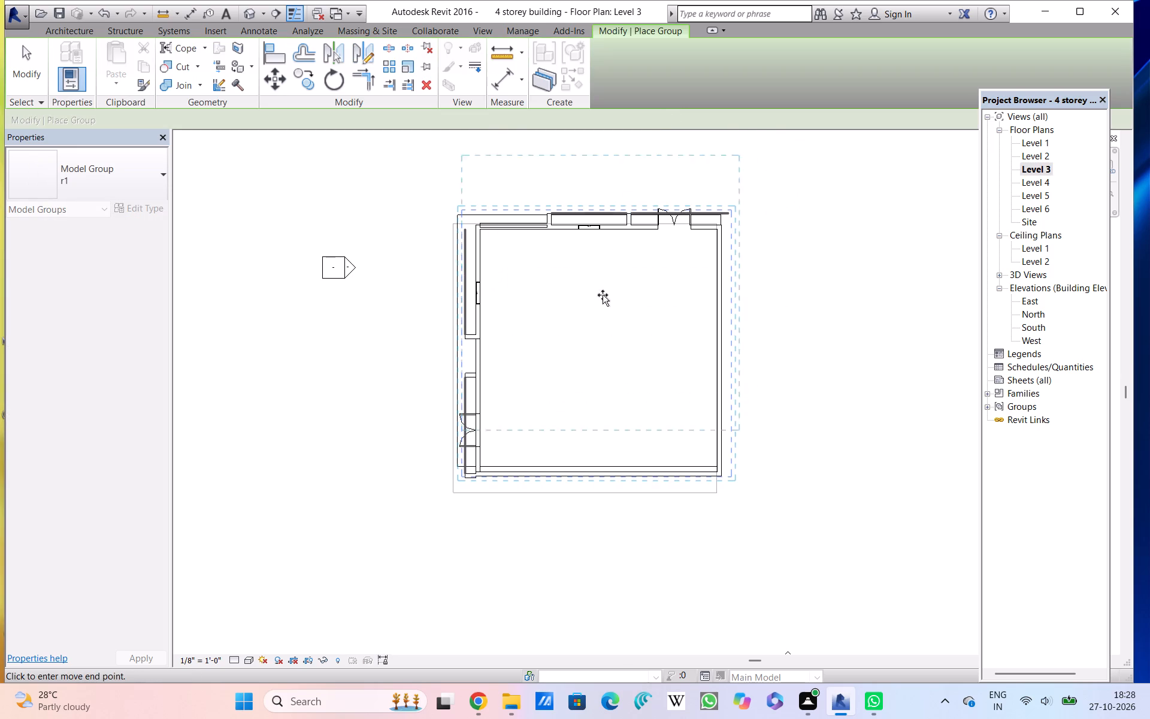
left_click(591, 340)
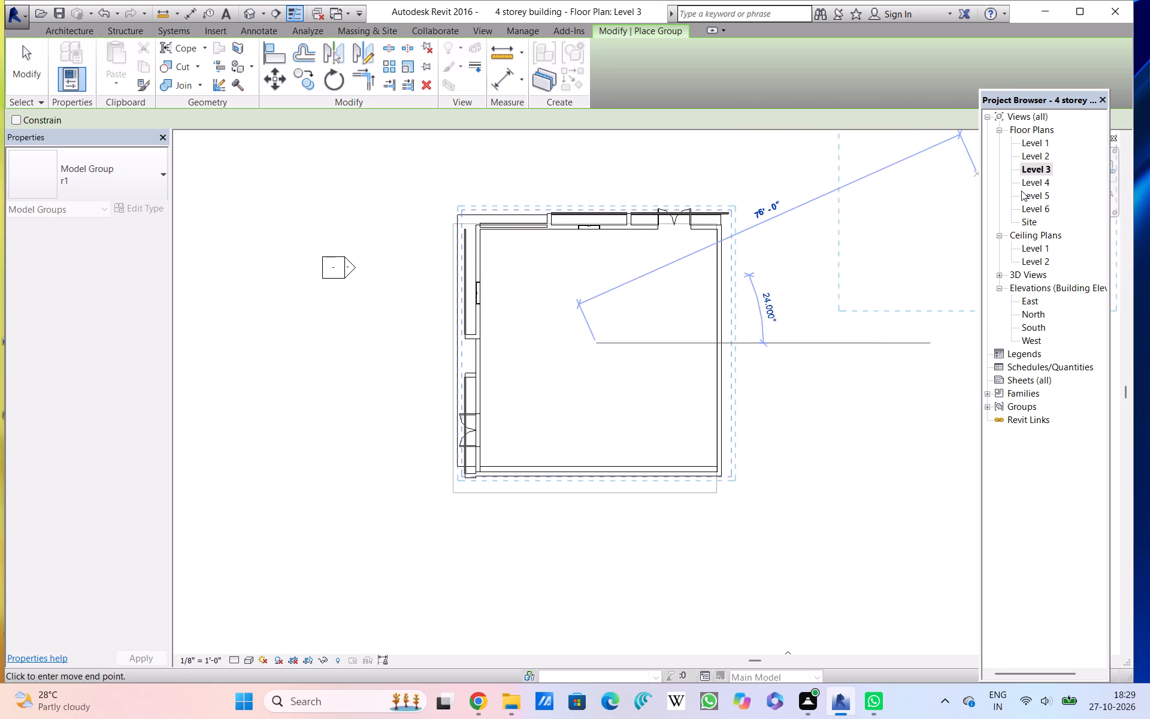
Place the r1 railing model group on the Level 4 floor plan, snapped to the origin of the group below.
left_click(1024, 184)
left_click(1024, 184)
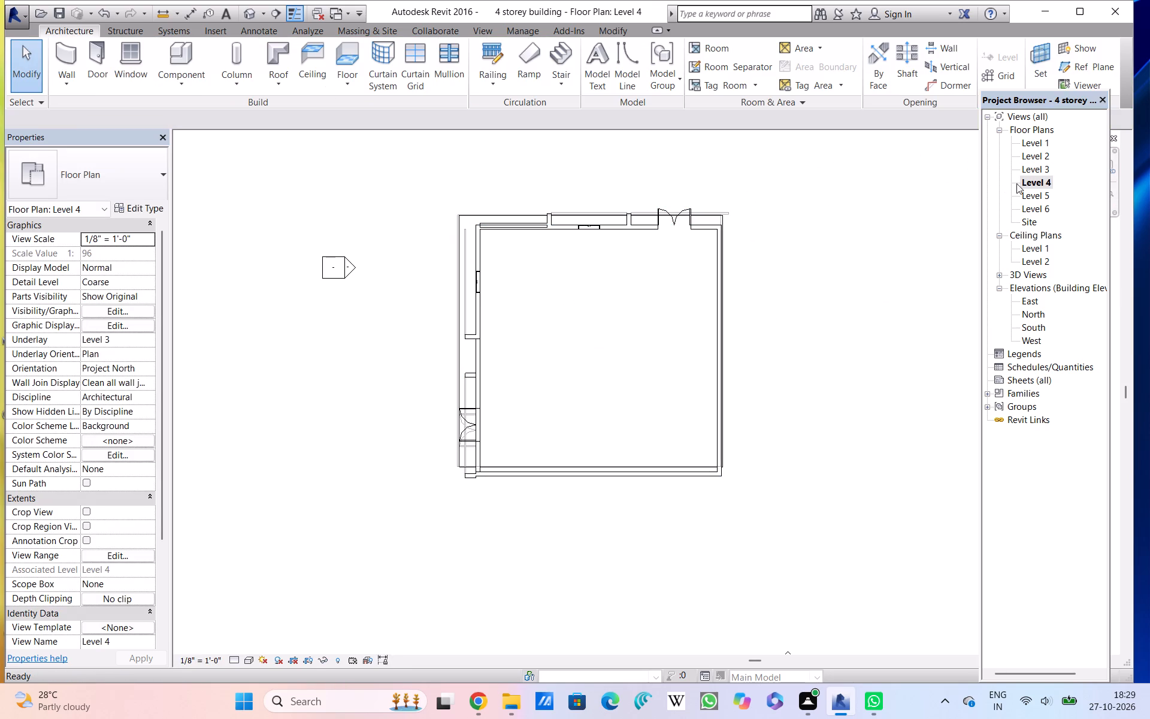
scroll(816, 230, "down", 1)
middle_click_drag(815, 230, 748, 211)
scroll(749, 211, "down", 1)
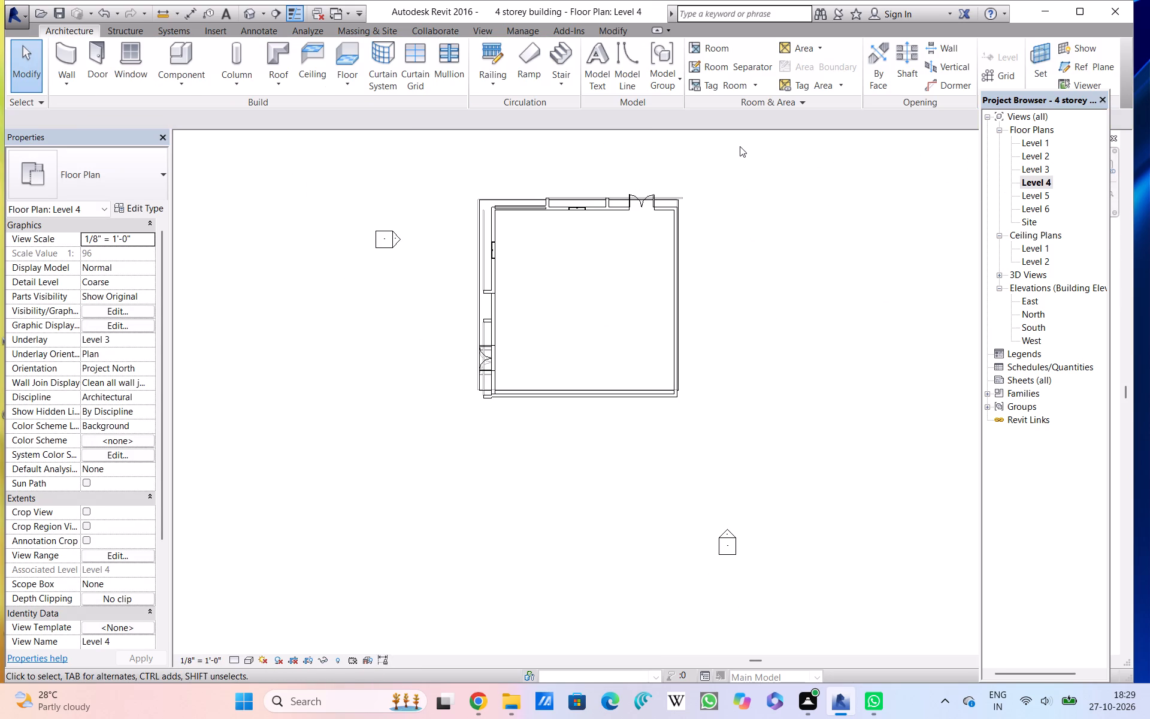
left_click(671, 64)
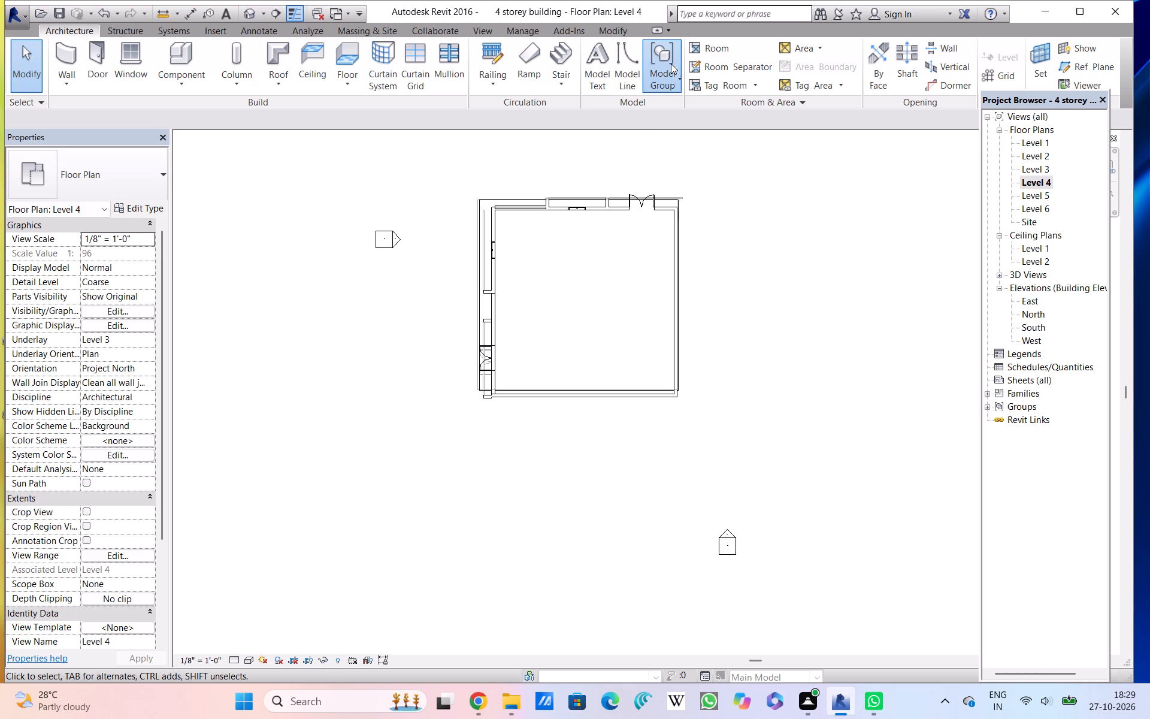
left_click(680, 107)
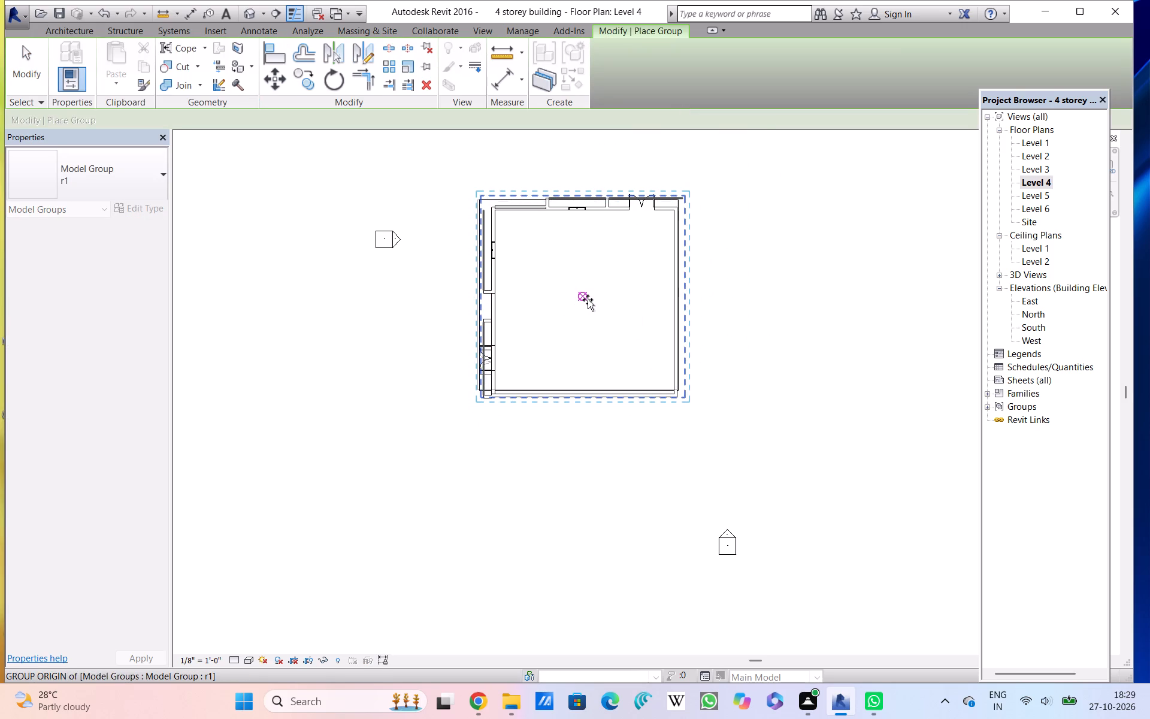
left_click(588, 298)
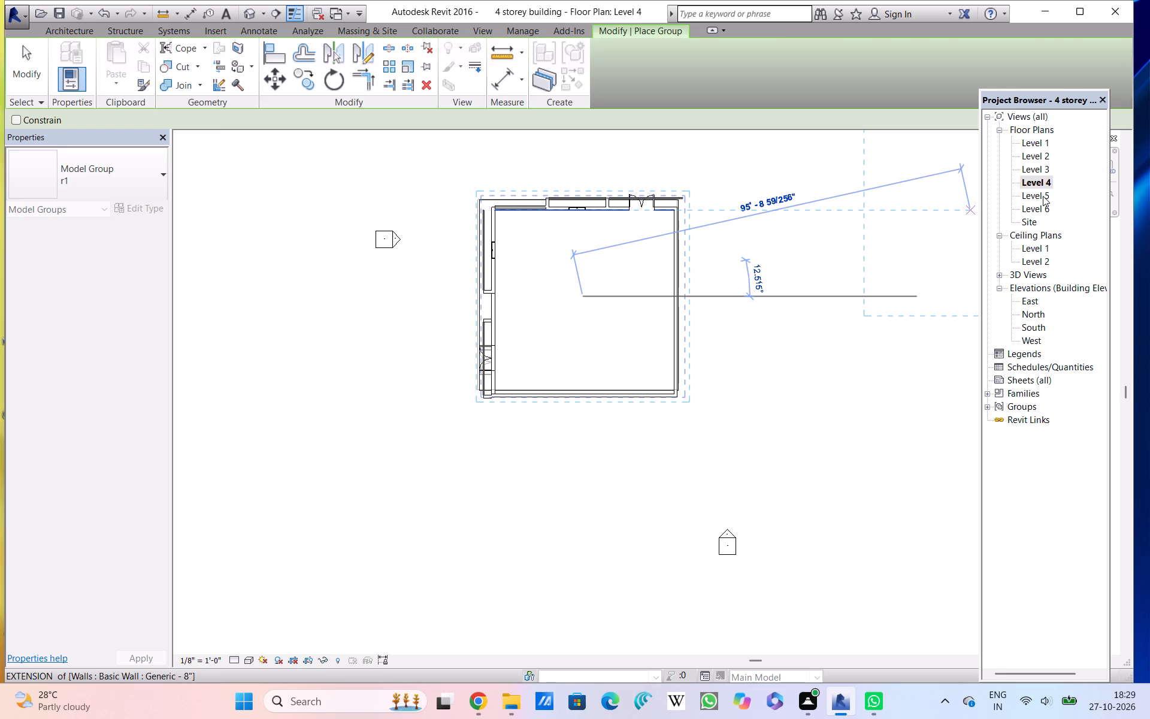
Place the r1 railing model group on the Level 5 floor plan, snapped to the existing group origin.
left_click(1043, 196)
double_click(1043, 195)
double_click(1043, 195)
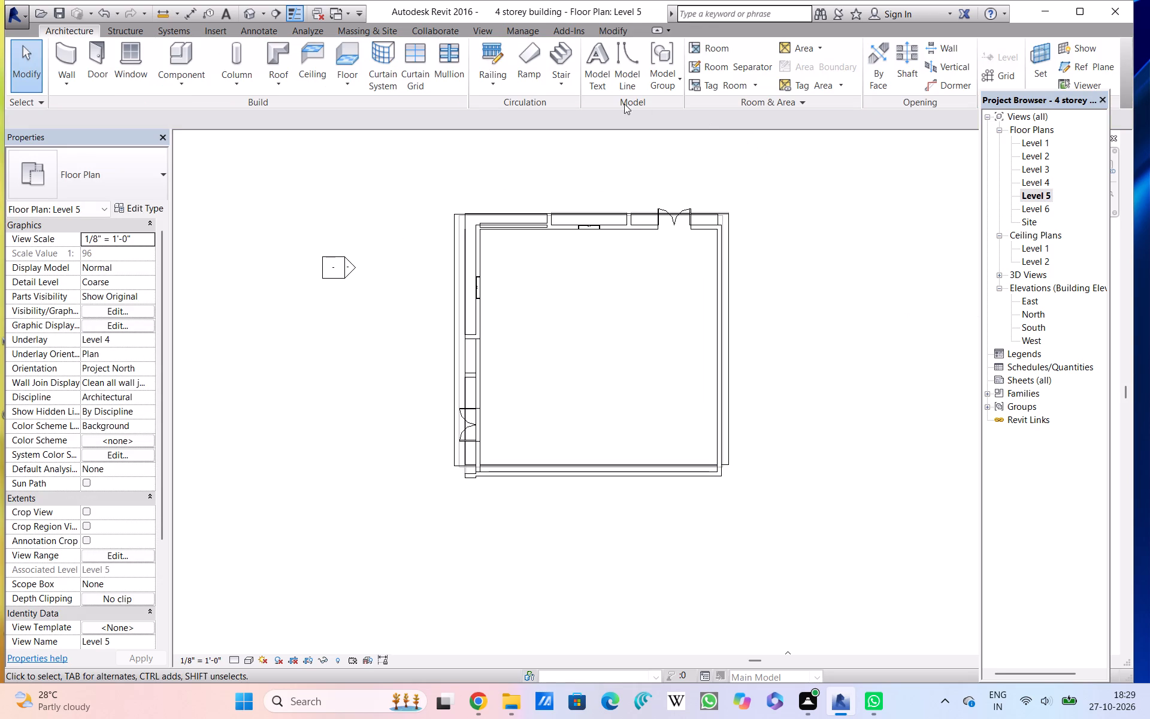
left_click(659, 78)
left_click(671, 113)
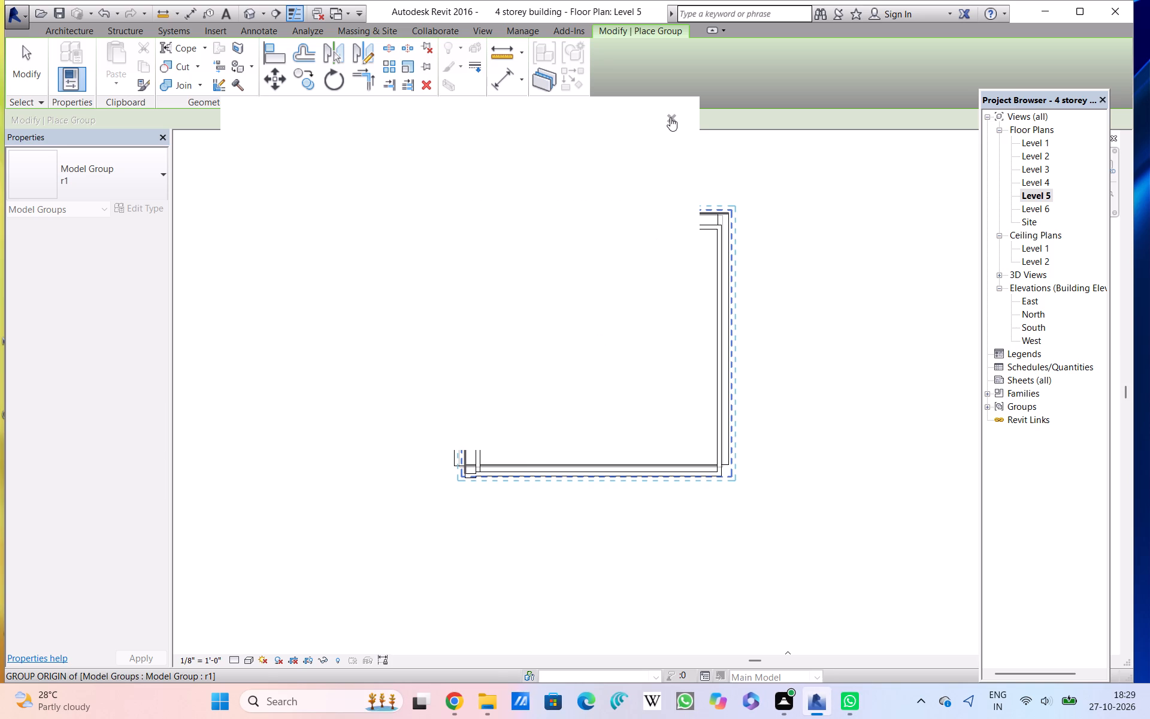
left_click(670, 117)
left_click(670, 117)
left_click(670, 117)
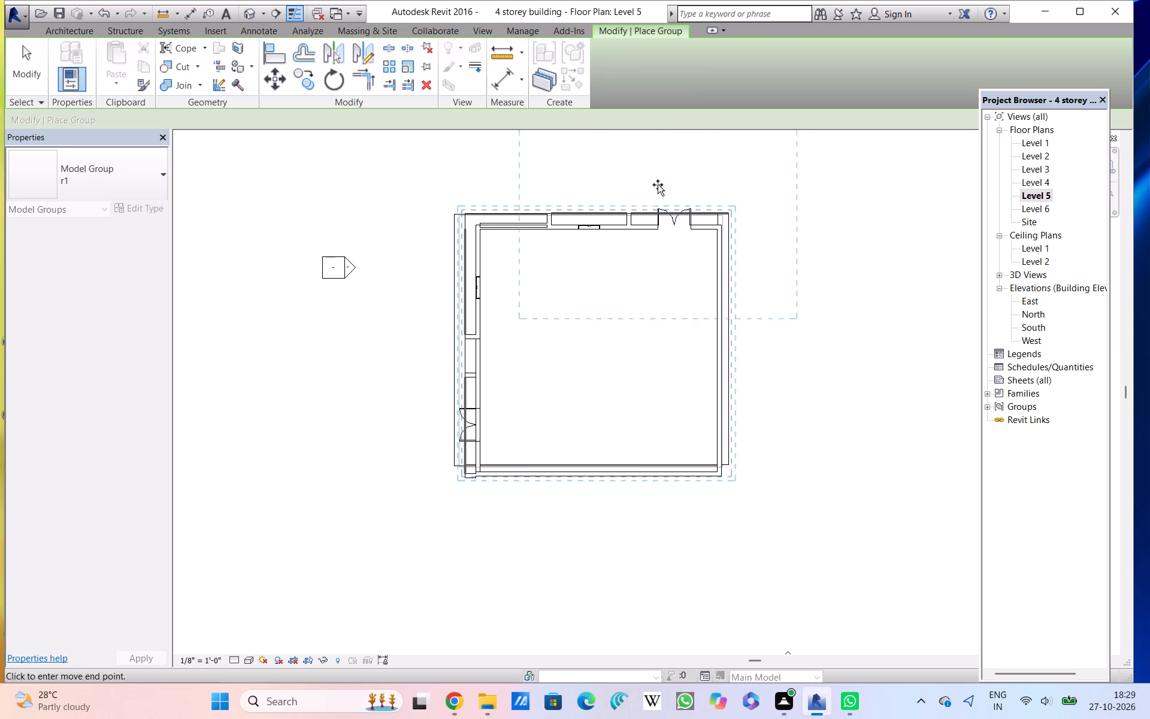
left_click(594, 348)
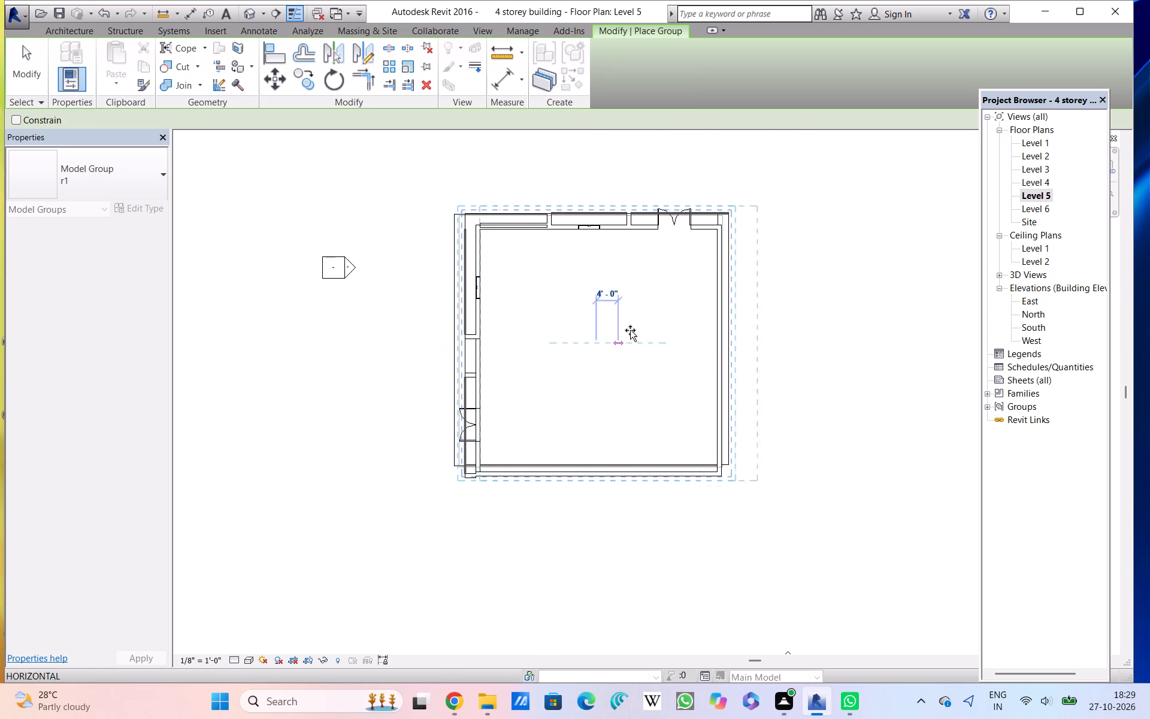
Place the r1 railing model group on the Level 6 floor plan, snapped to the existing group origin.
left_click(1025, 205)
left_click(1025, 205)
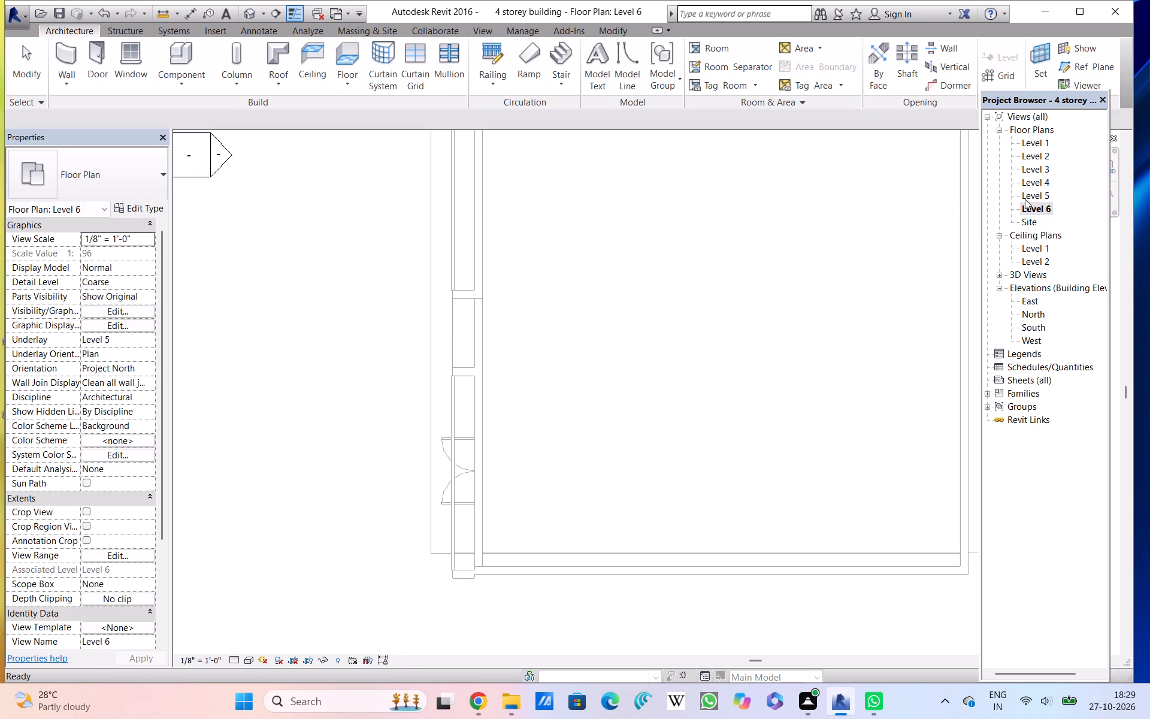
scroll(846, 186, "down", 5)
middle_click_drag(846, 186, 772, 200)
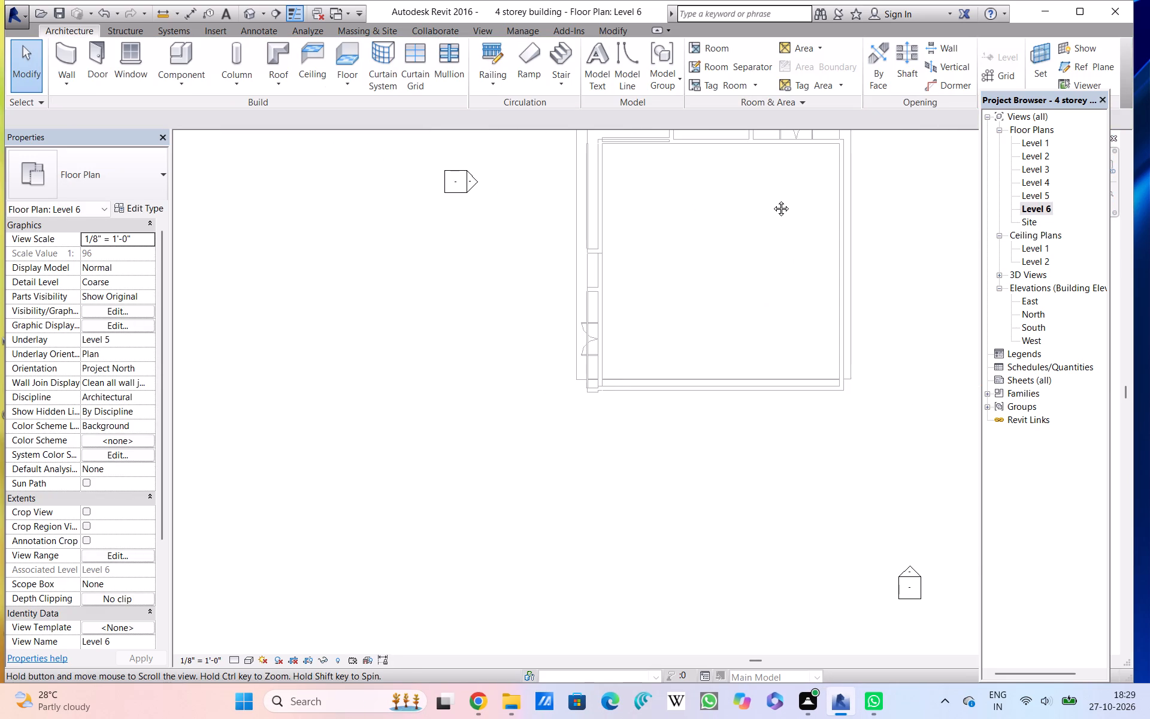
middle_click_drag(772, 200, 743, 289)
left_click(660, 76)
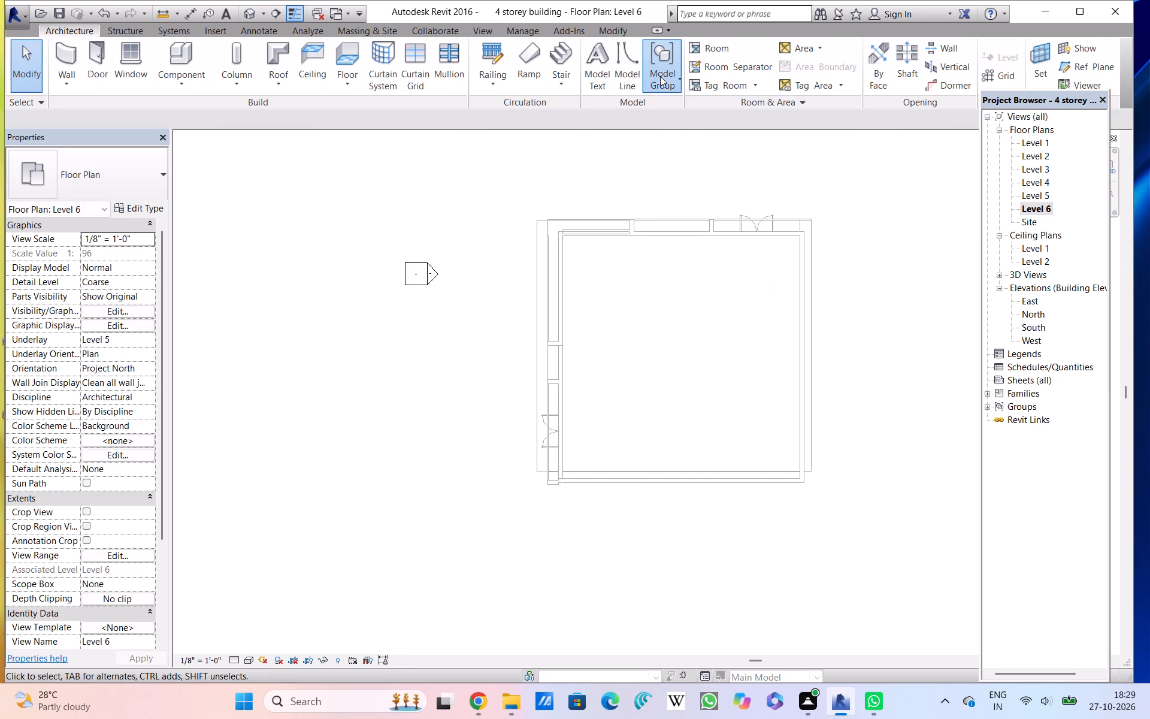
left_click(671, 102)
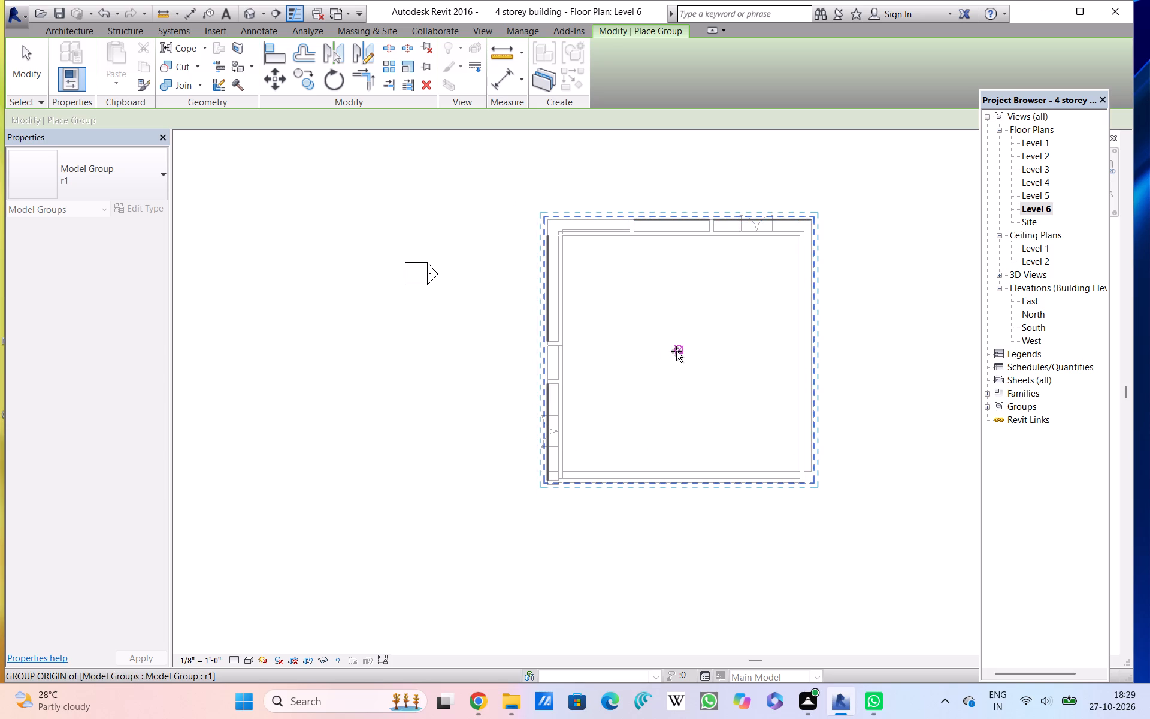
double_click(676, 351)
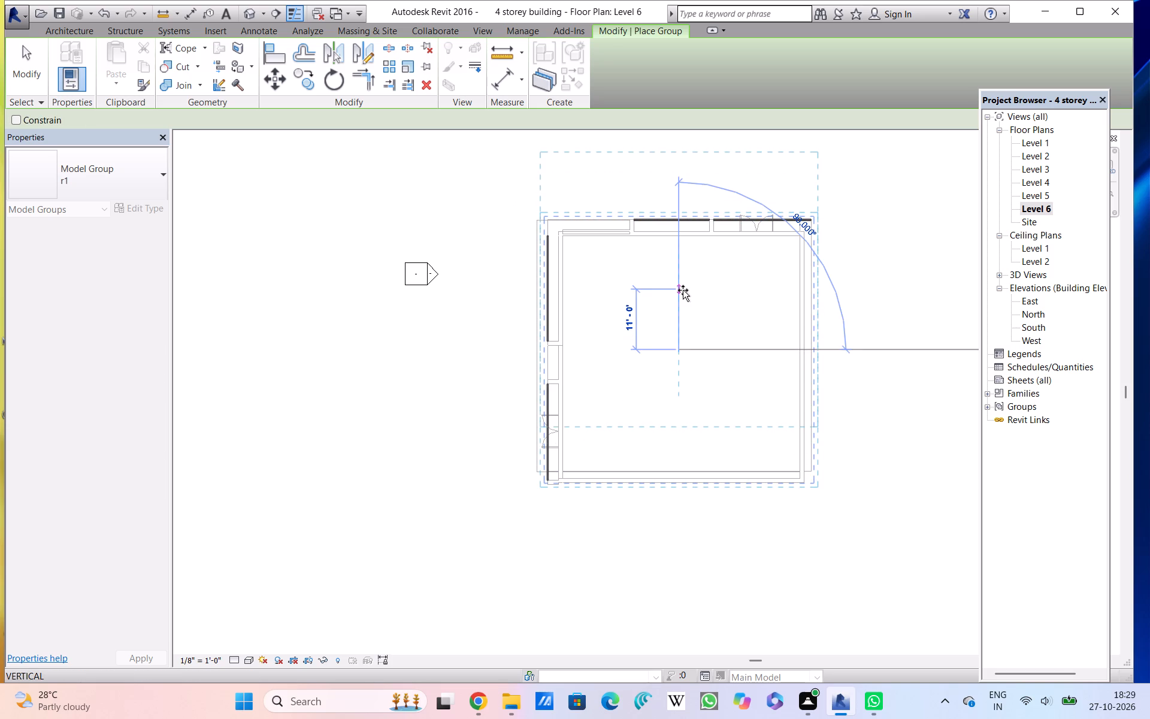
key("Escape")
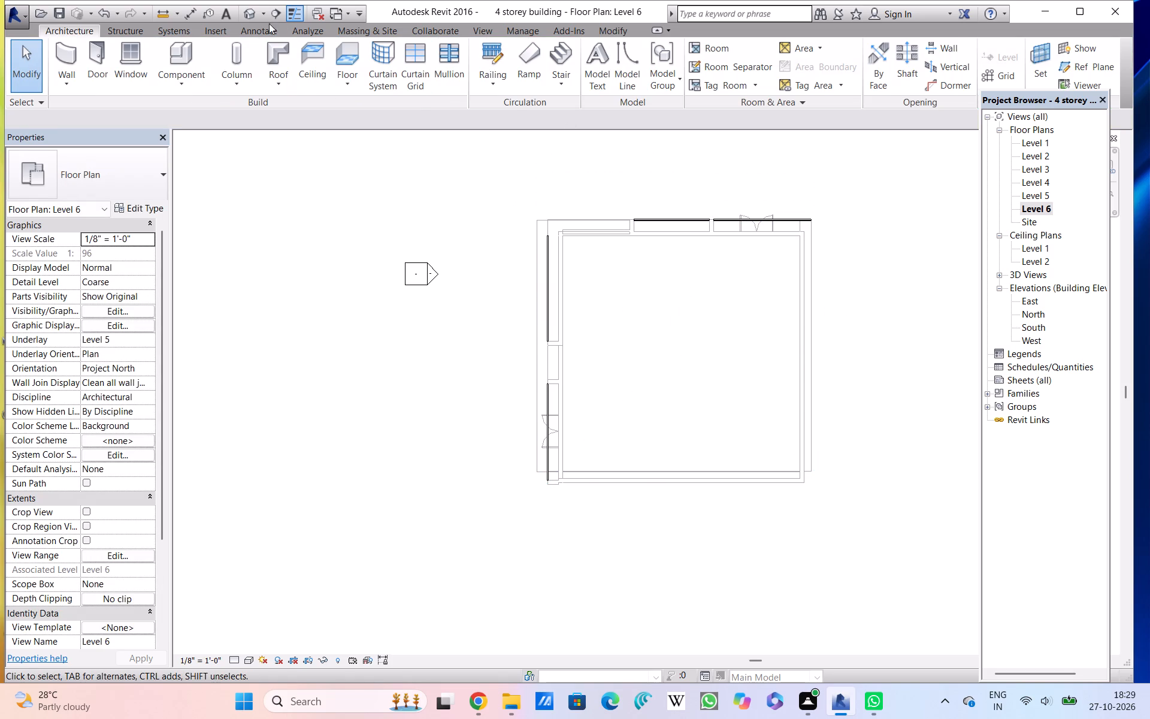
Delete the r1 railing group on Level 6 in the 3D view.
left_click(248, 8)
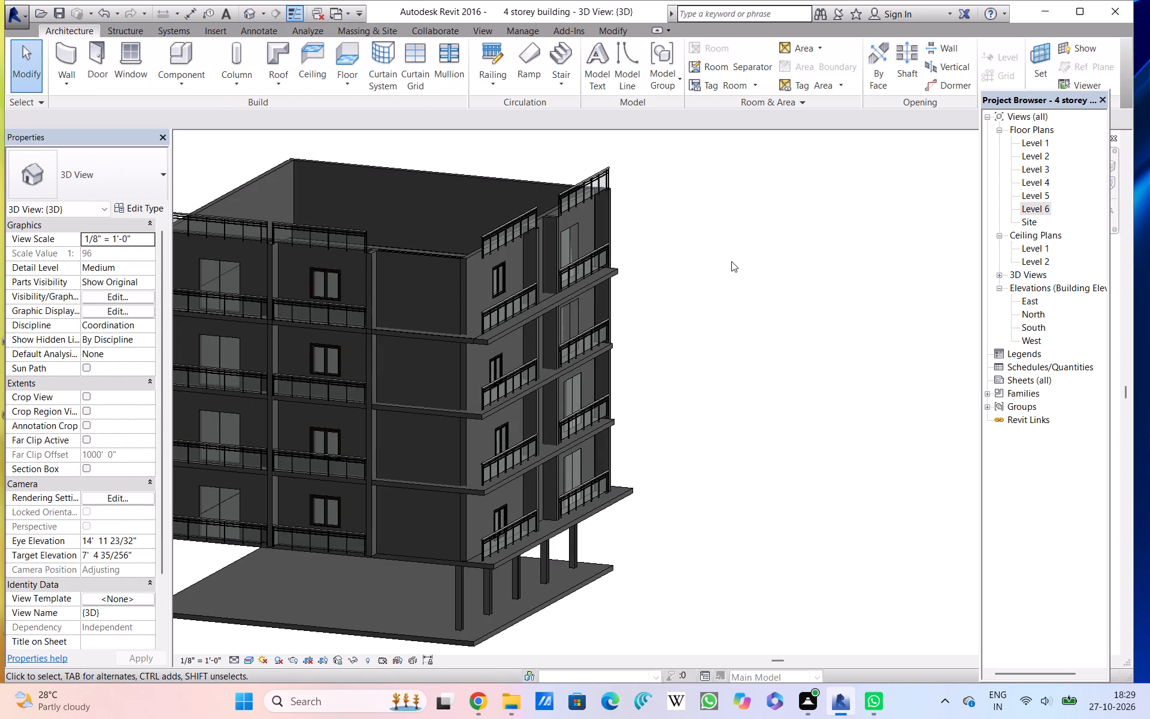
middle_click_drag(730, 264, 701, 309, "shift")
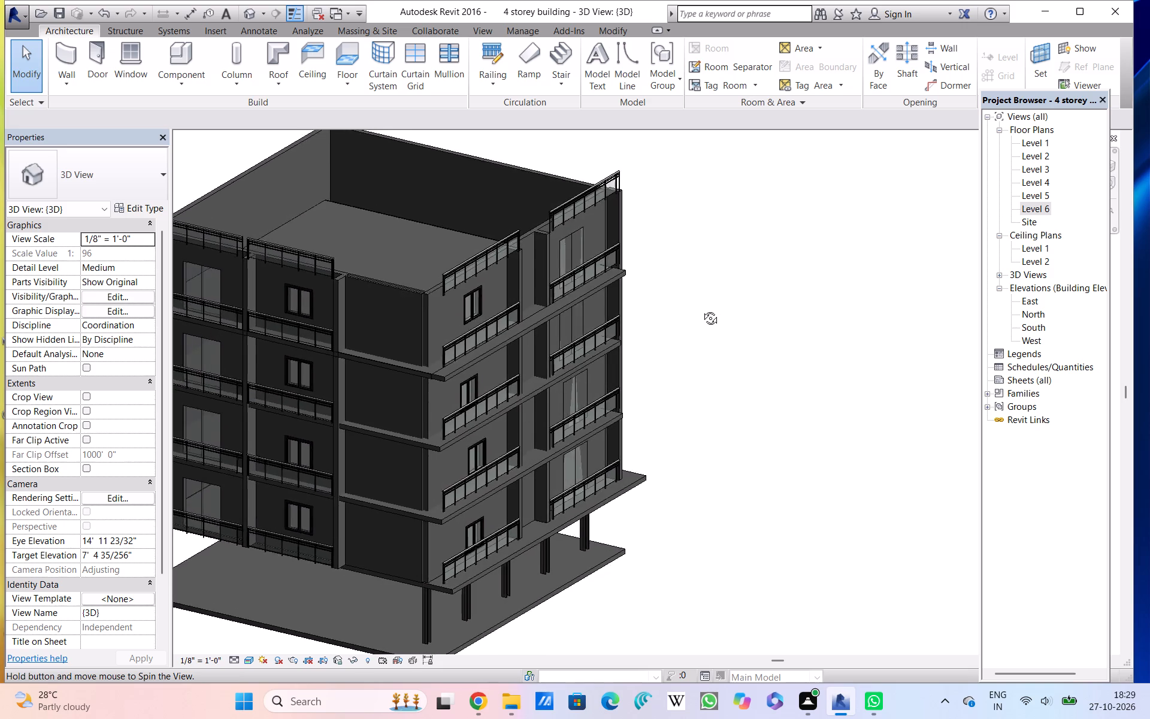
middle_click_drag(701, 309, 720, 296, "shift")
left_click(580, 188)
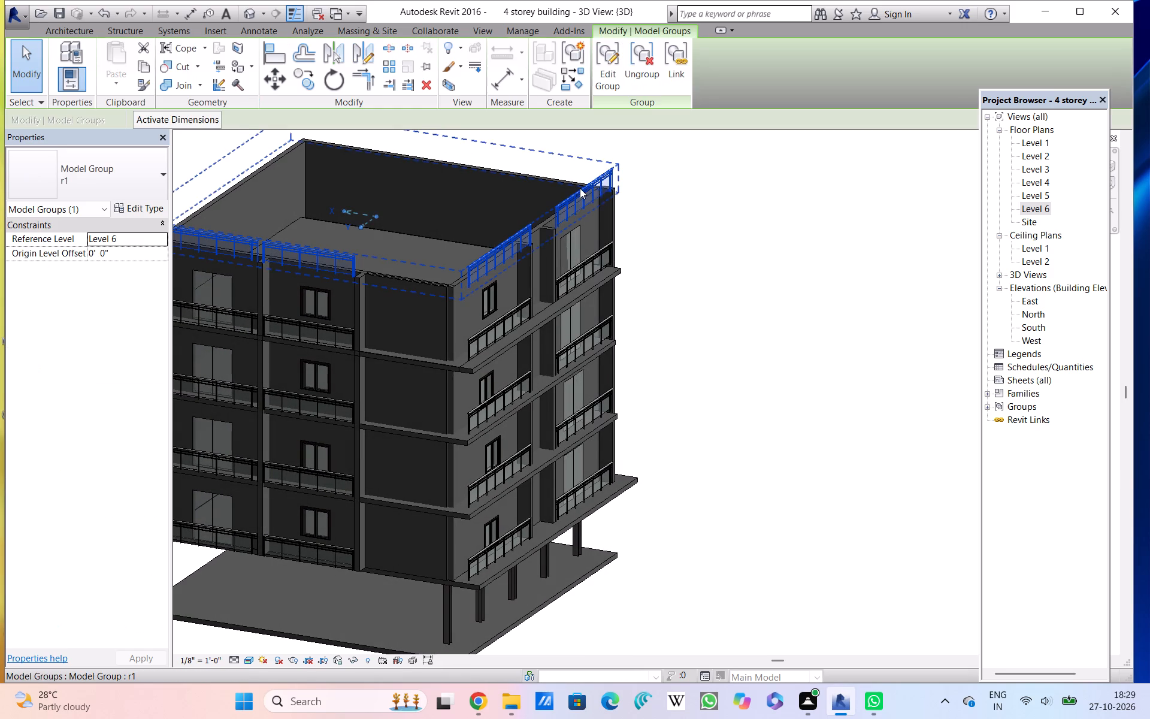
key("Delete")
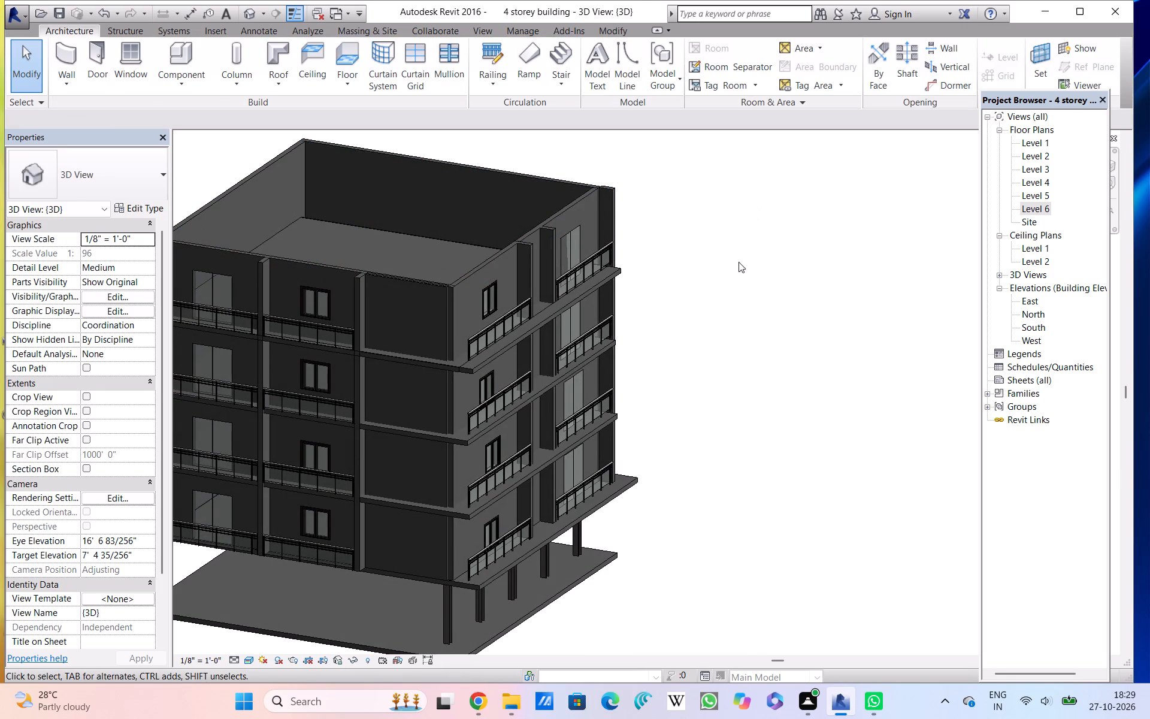
Examine the repeated balcony railings, facades and open top storey from several sides in the 3D view.
middle_click_drag(733, 289, 749, 275, "shift")
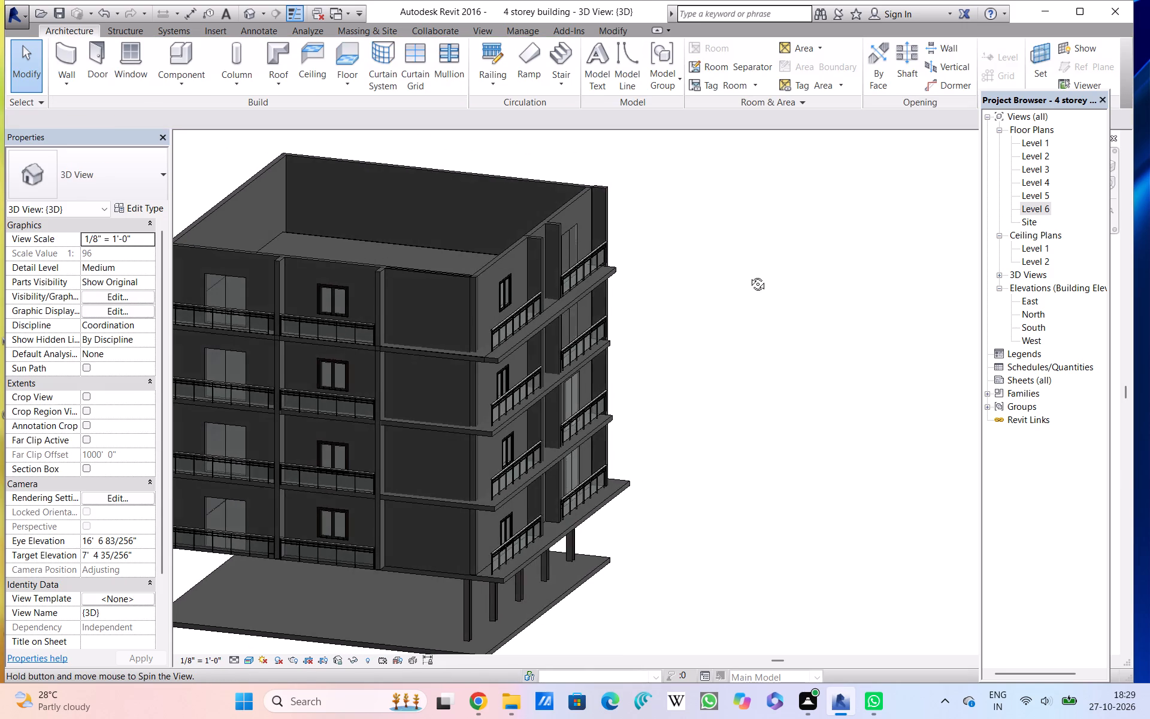
middle_click_drag(749, 275, 739, 249, "shift")
scroll(716, 248, "up", 1)
middle_click_drag(752, 248, 950, 246)
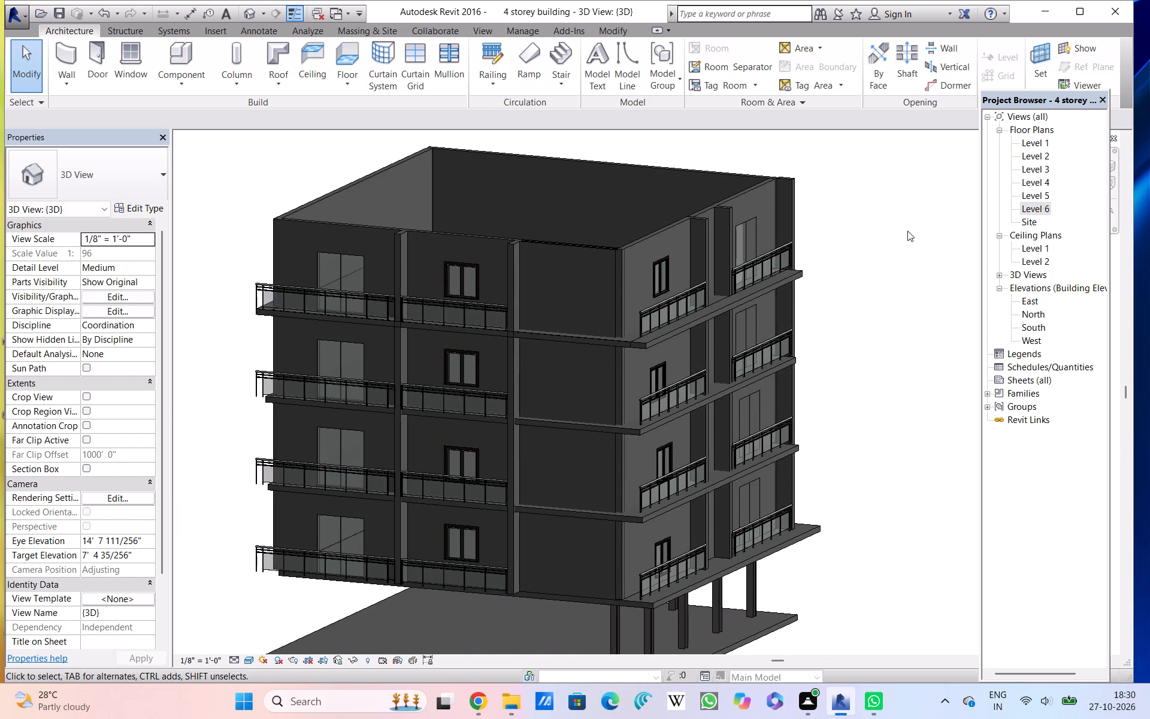
scroll(907, 226, "up", 1)
scroll(907, 226, "down", 1)
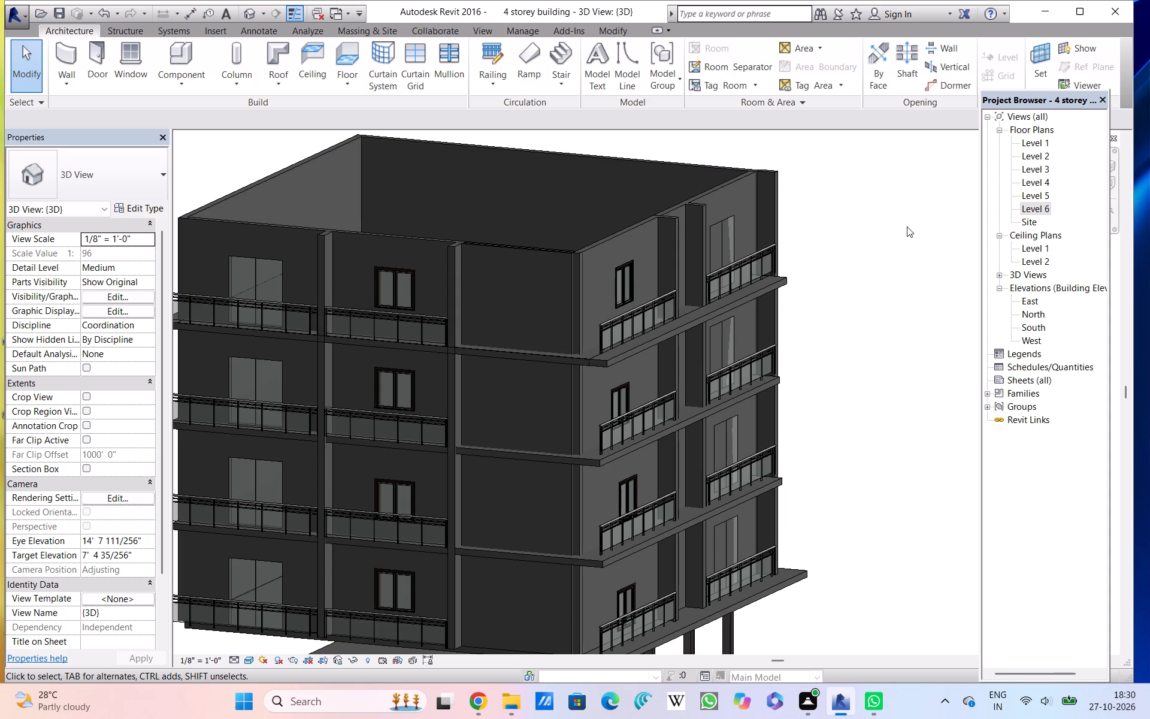
middle_click_drag(907, 226, 907, 228, "shift")
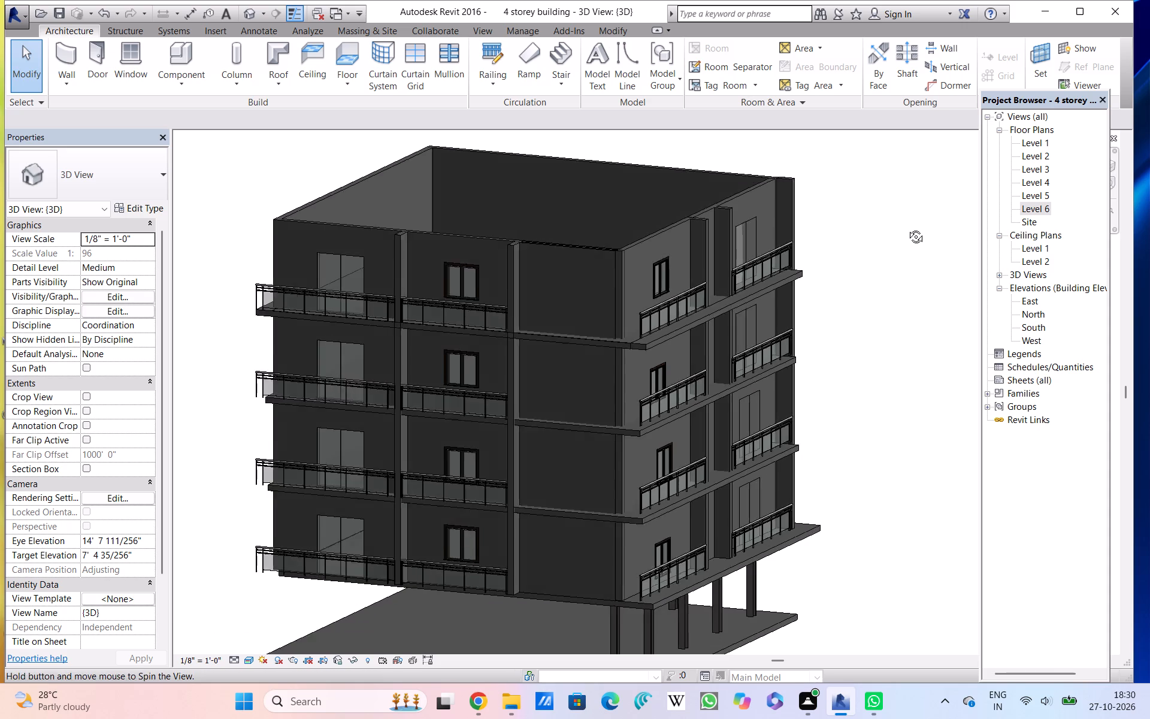
middle_click_drag(907, 228, 950, 238, "shift")
middle_click_drag(871, 240, 928, 303, "shift")
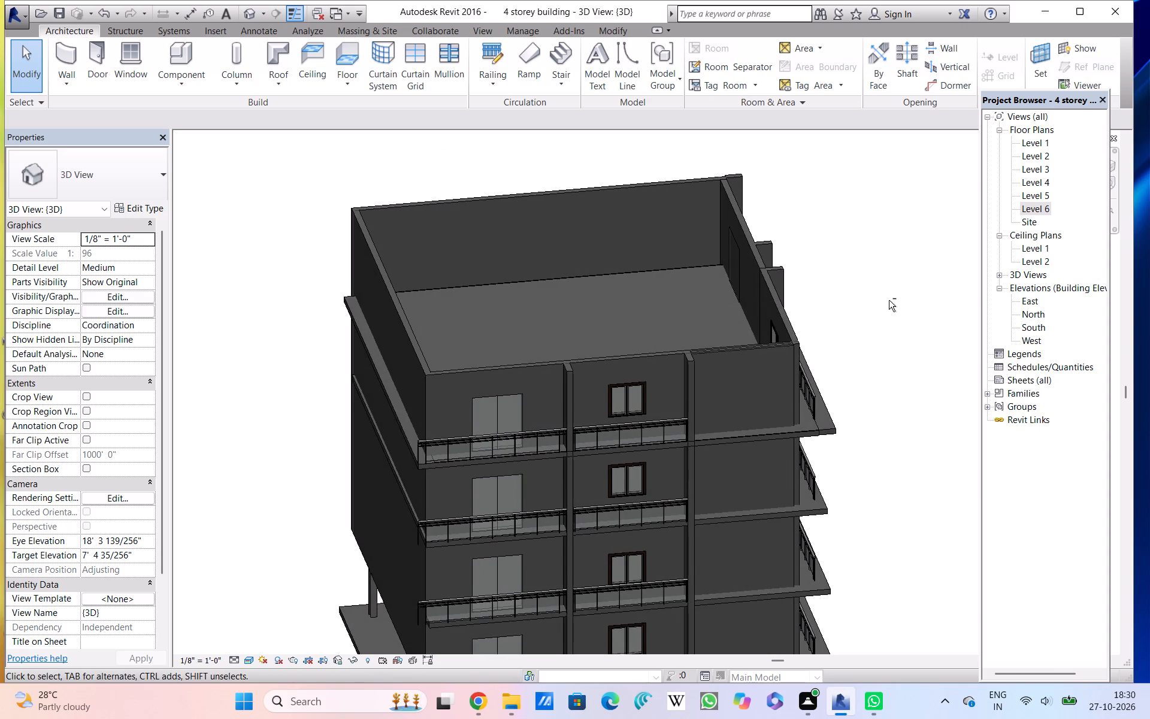
middle_click_drag(882, 289, 930, 309, "shift")
middle_click_drag(883, 302, 894, 298)
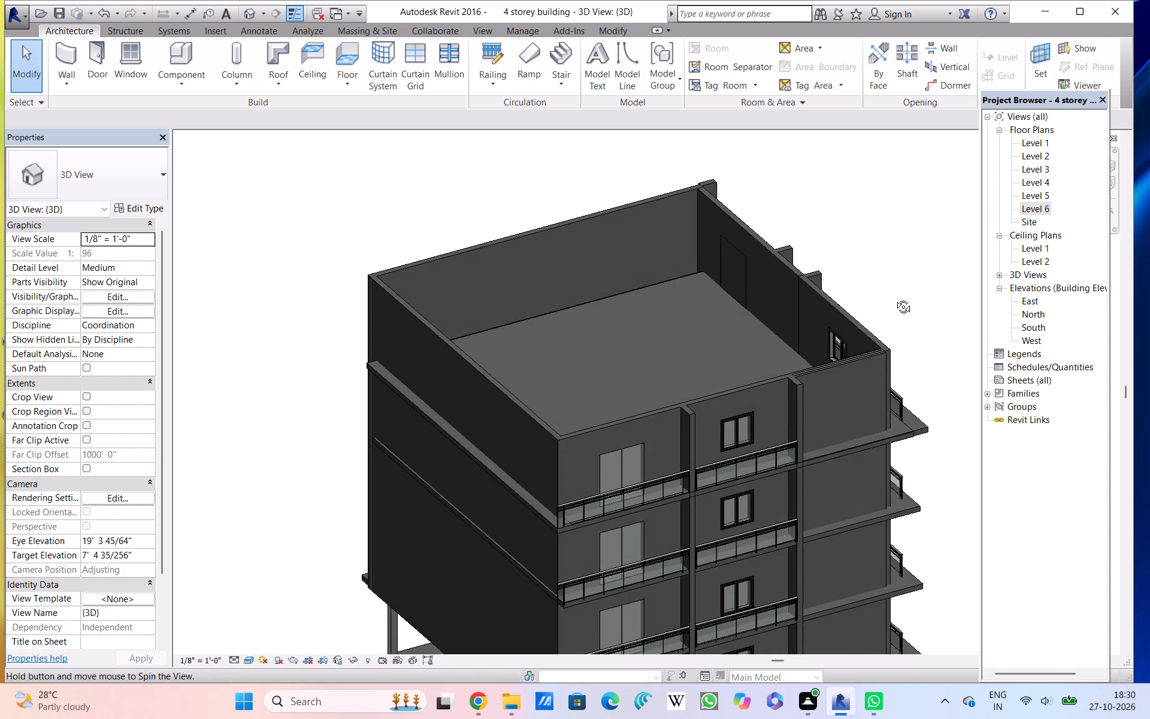
middle_click_drag(894, 298, 937, 249)
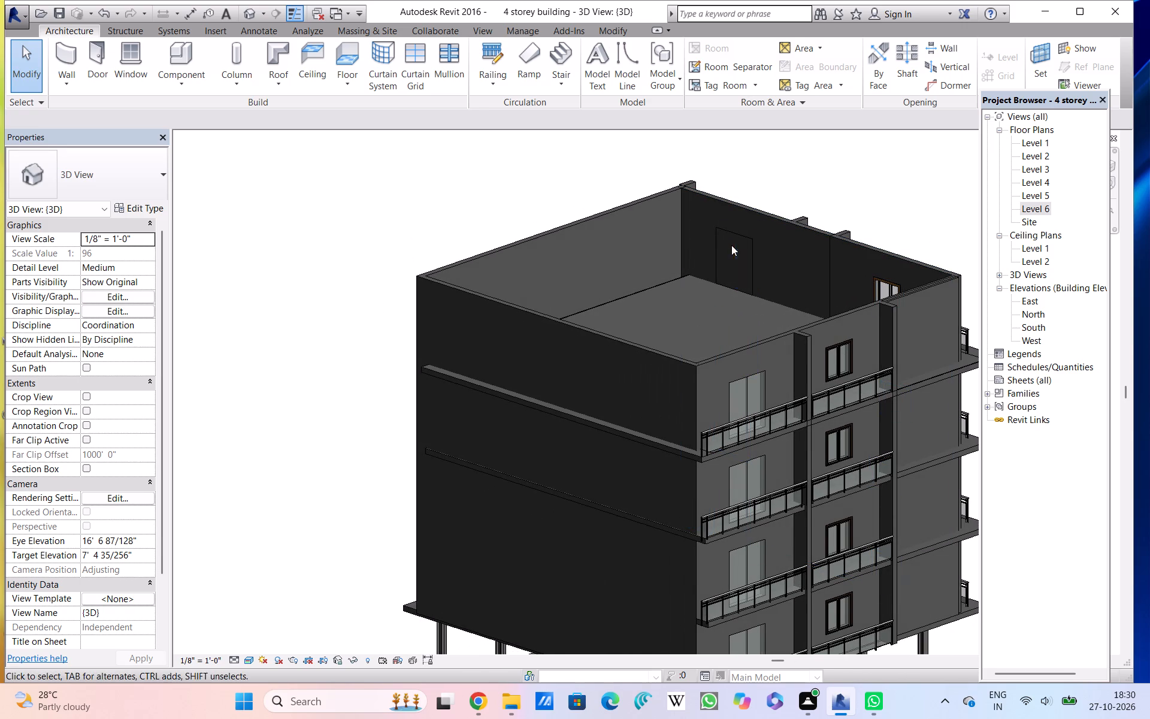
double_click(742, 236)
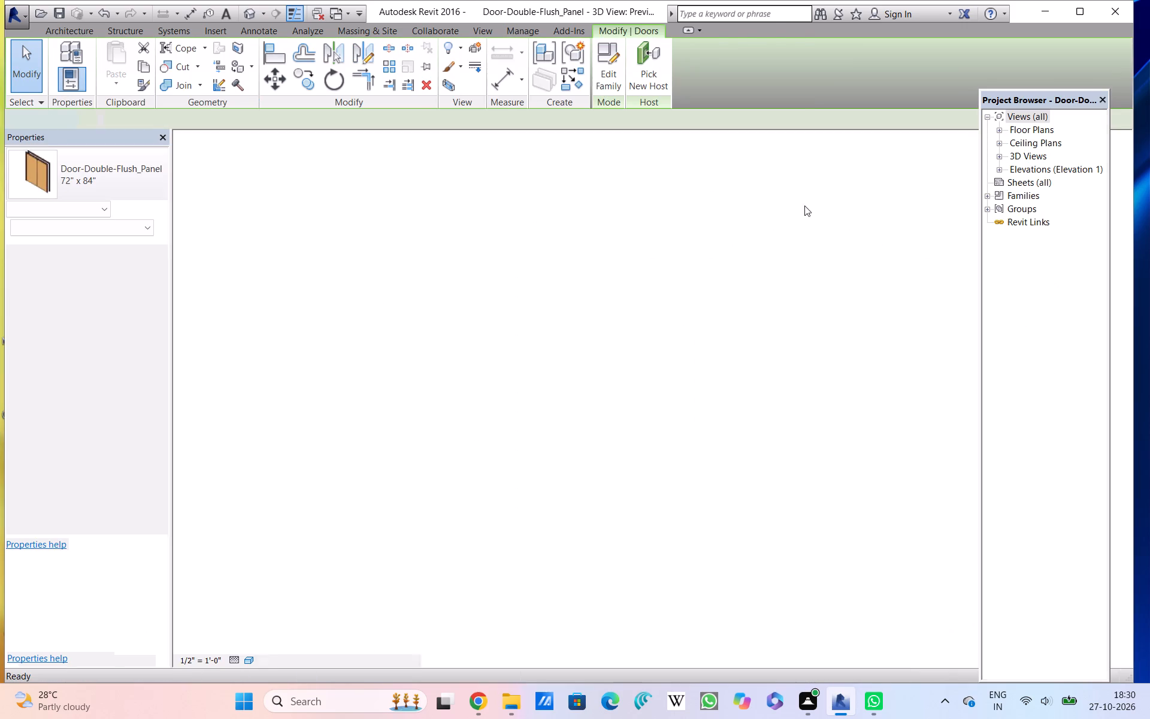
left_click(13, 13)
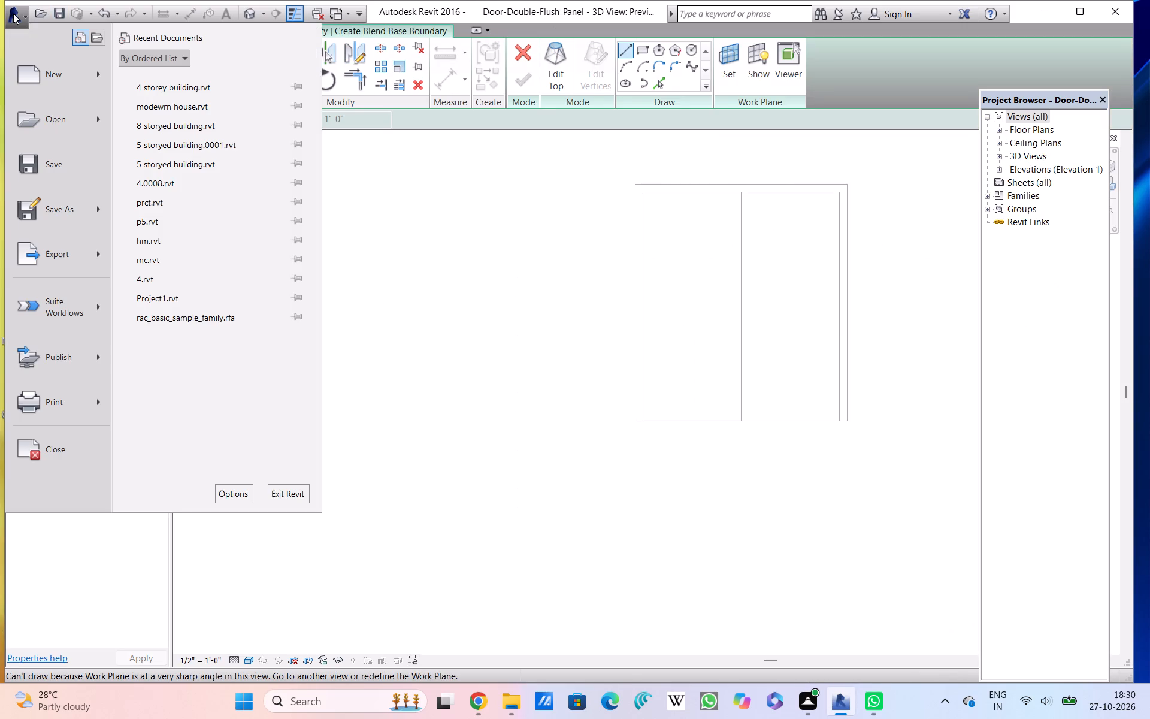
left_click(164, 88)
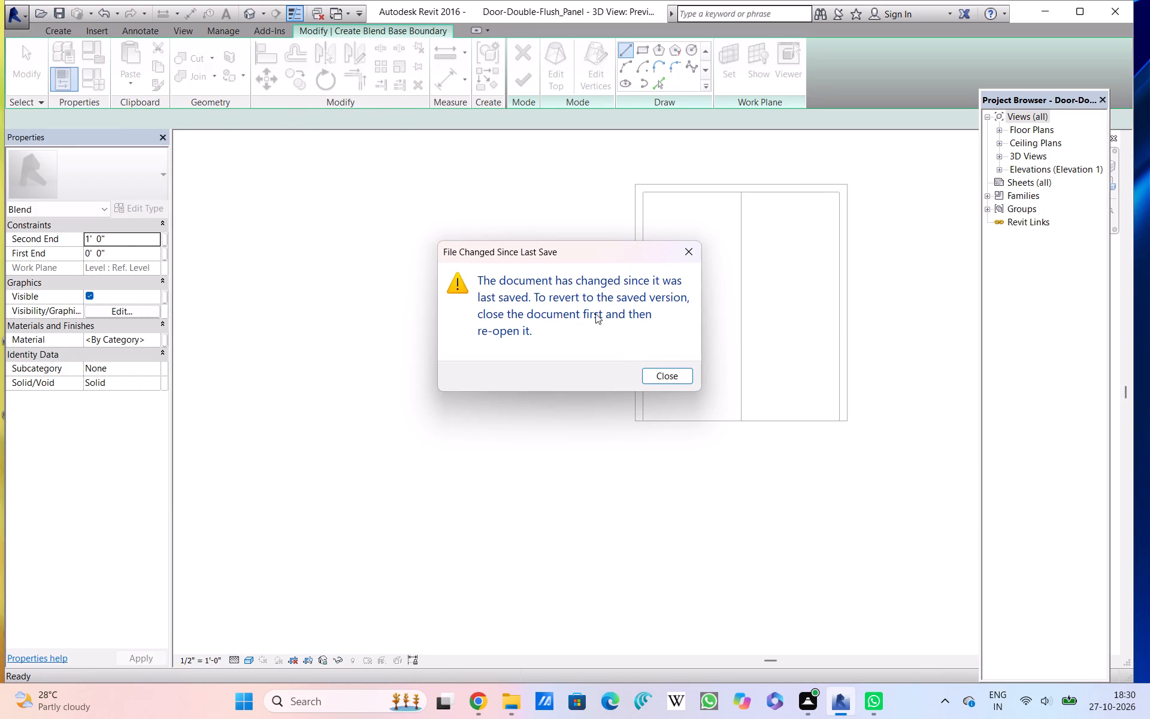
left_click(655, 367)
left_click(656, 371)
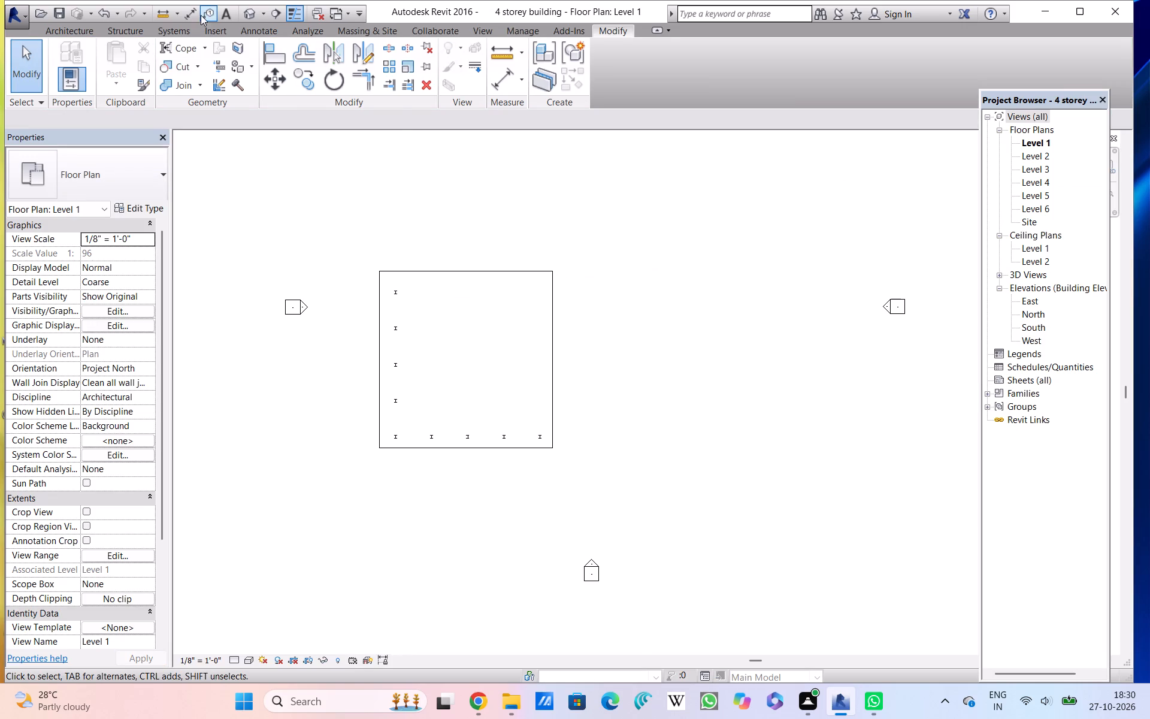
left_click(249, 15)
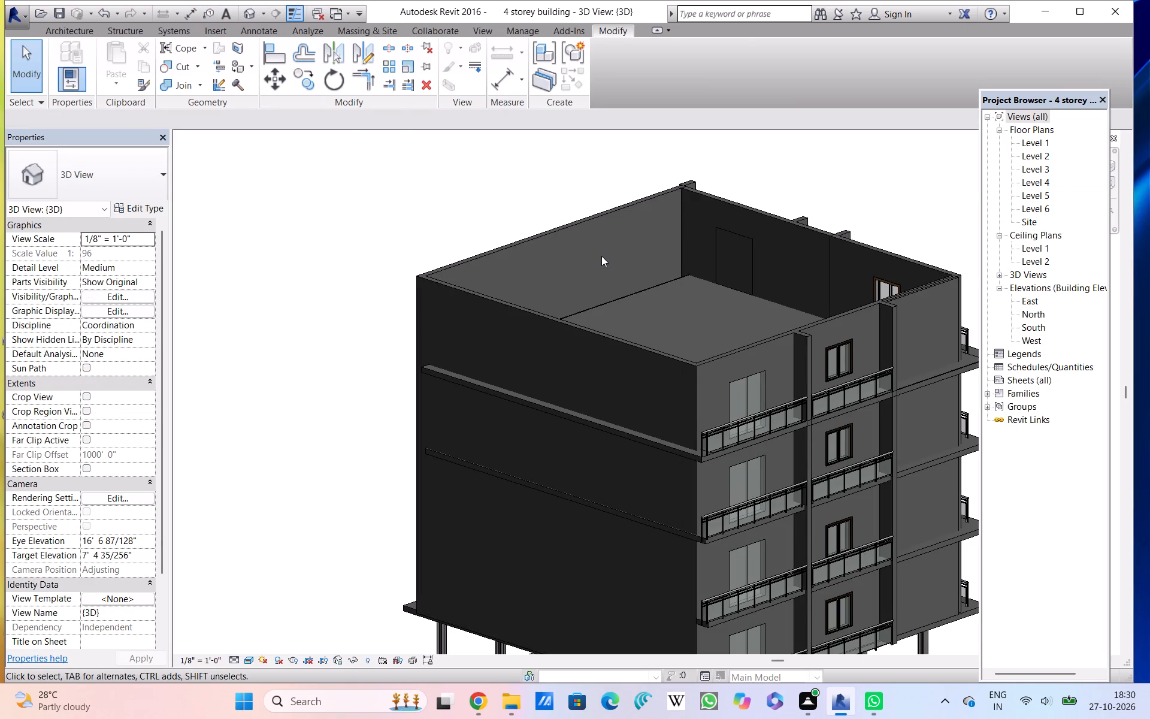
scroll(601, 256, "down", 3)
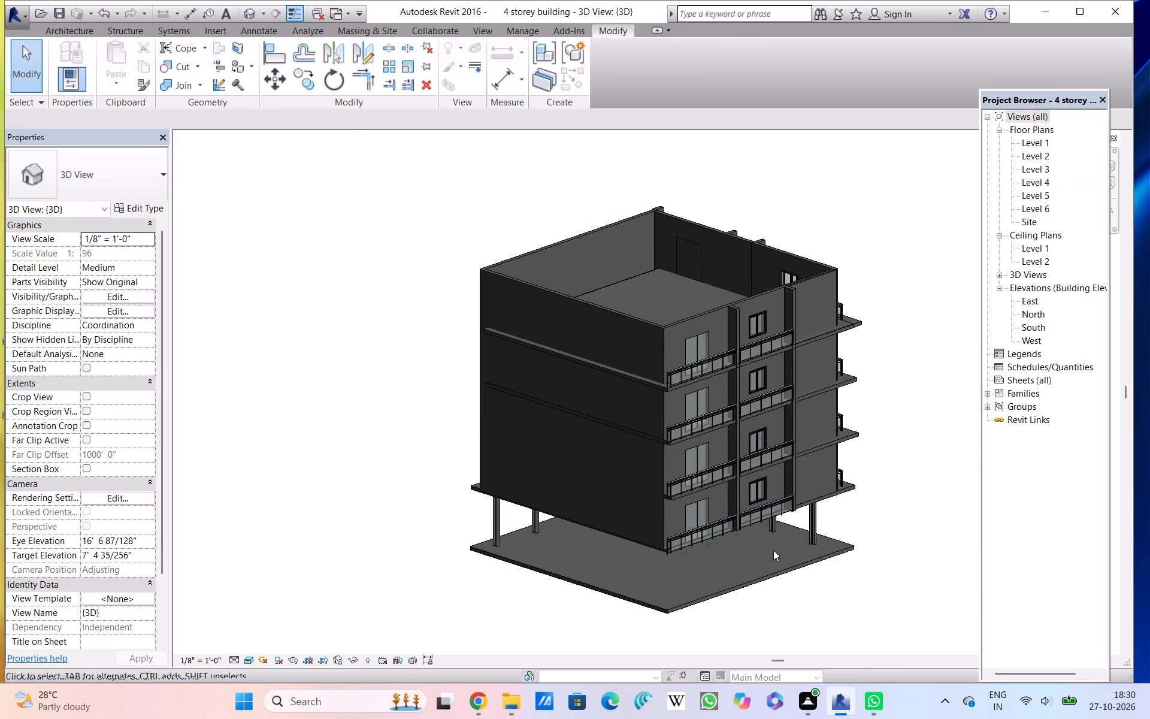
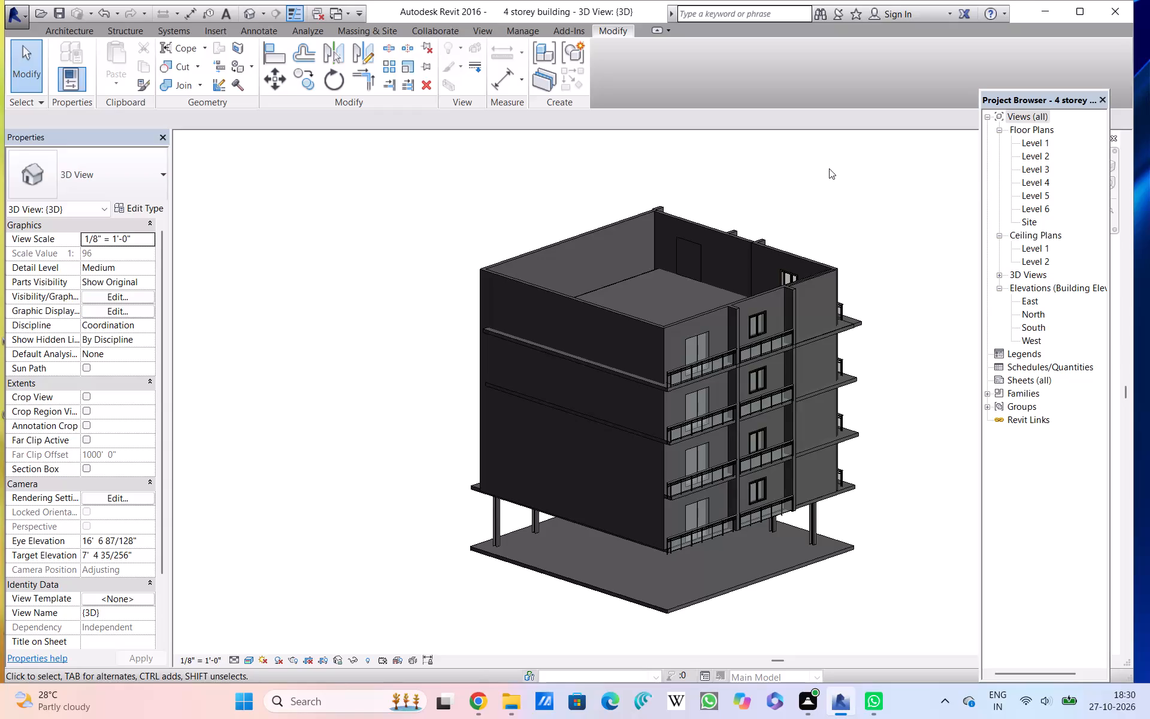
On the Level 6 plan, create a rectangular Generic - 12" floor about 50' by 47'-9" covering the building outline.
double_click(1022, 205)
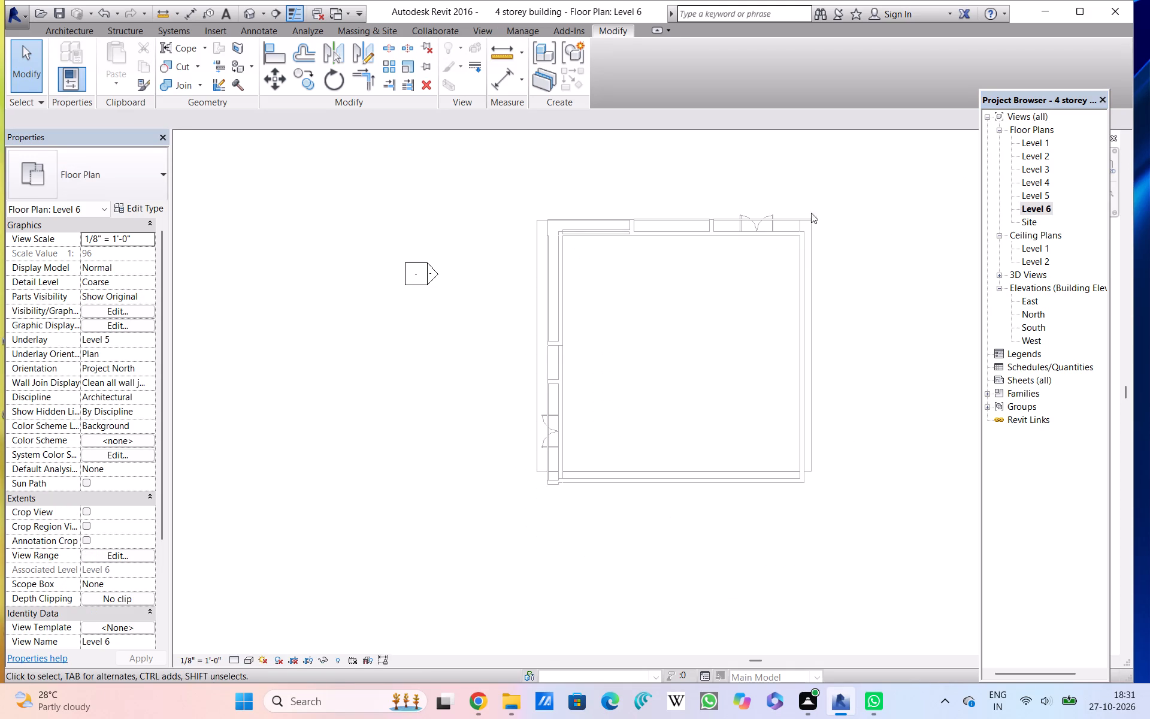
left_click(57, 29)
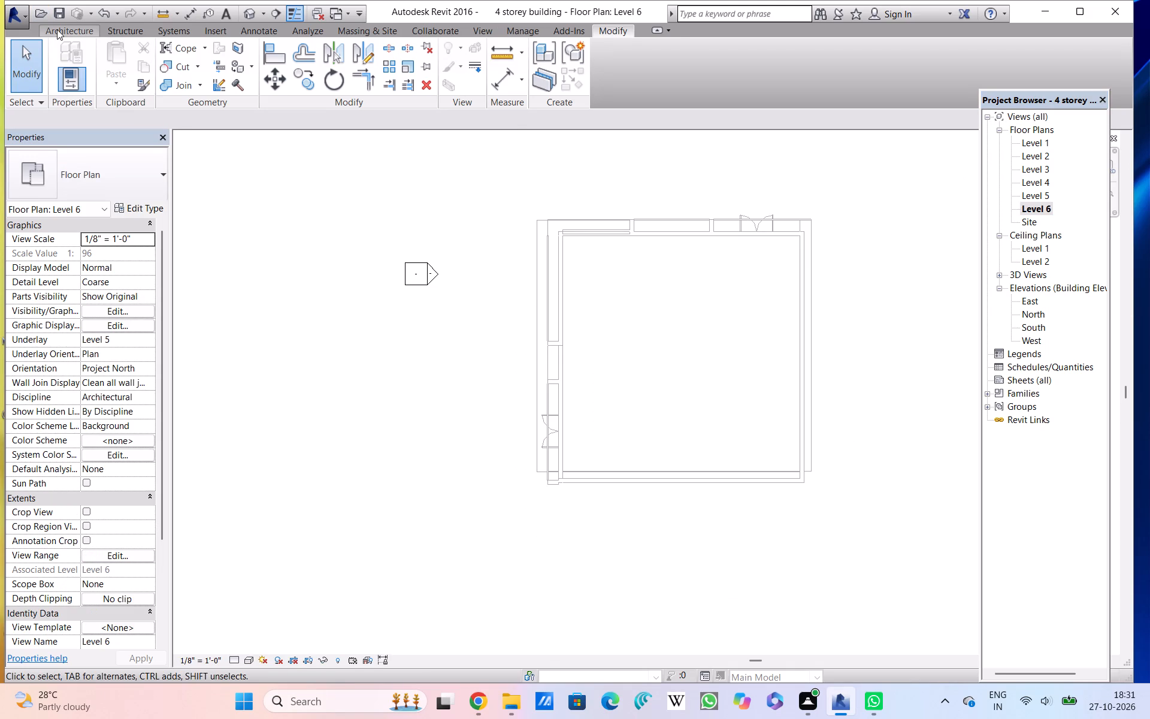
left_click(57, 29)
left_click(57, 29)
double_click(57, 29)
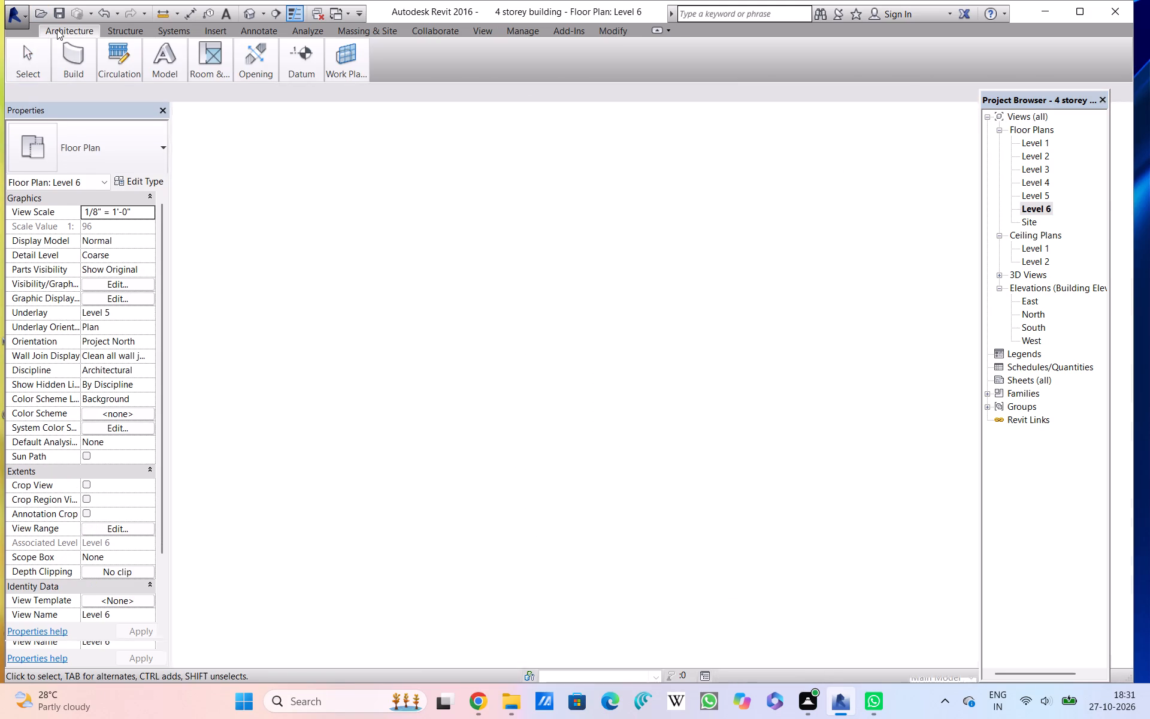
triple_click(57, 29)
left_click(57, 29)
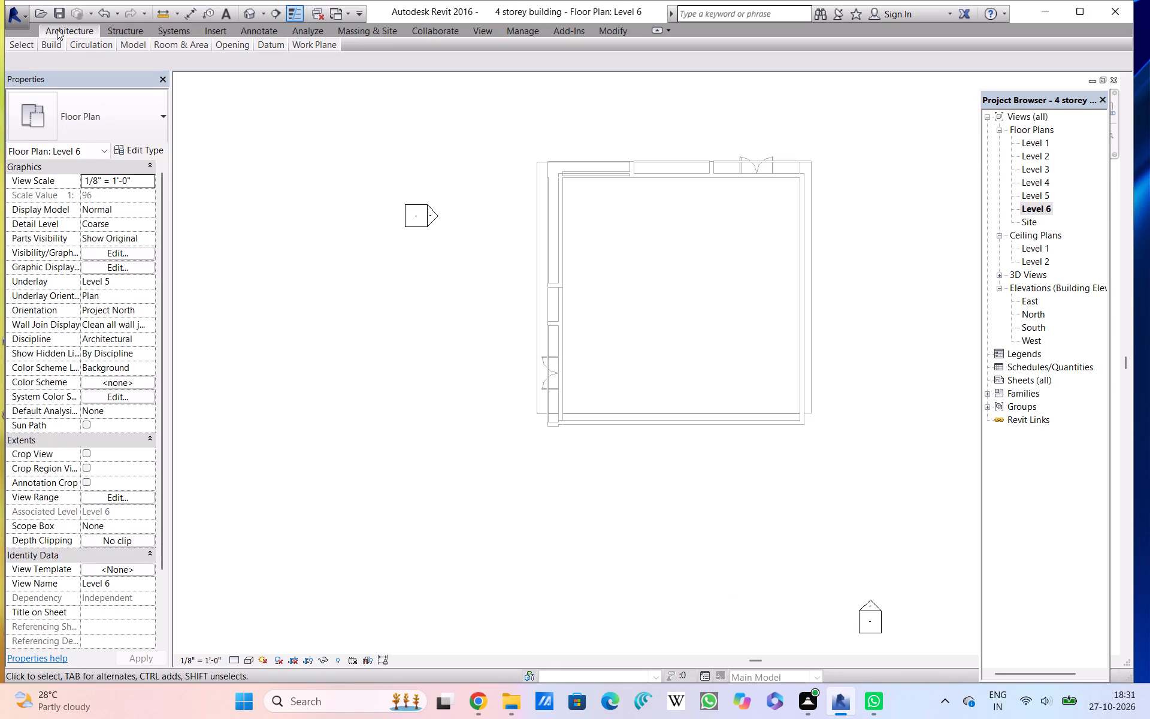
double_click(57, 29)
left_click(57, 29)
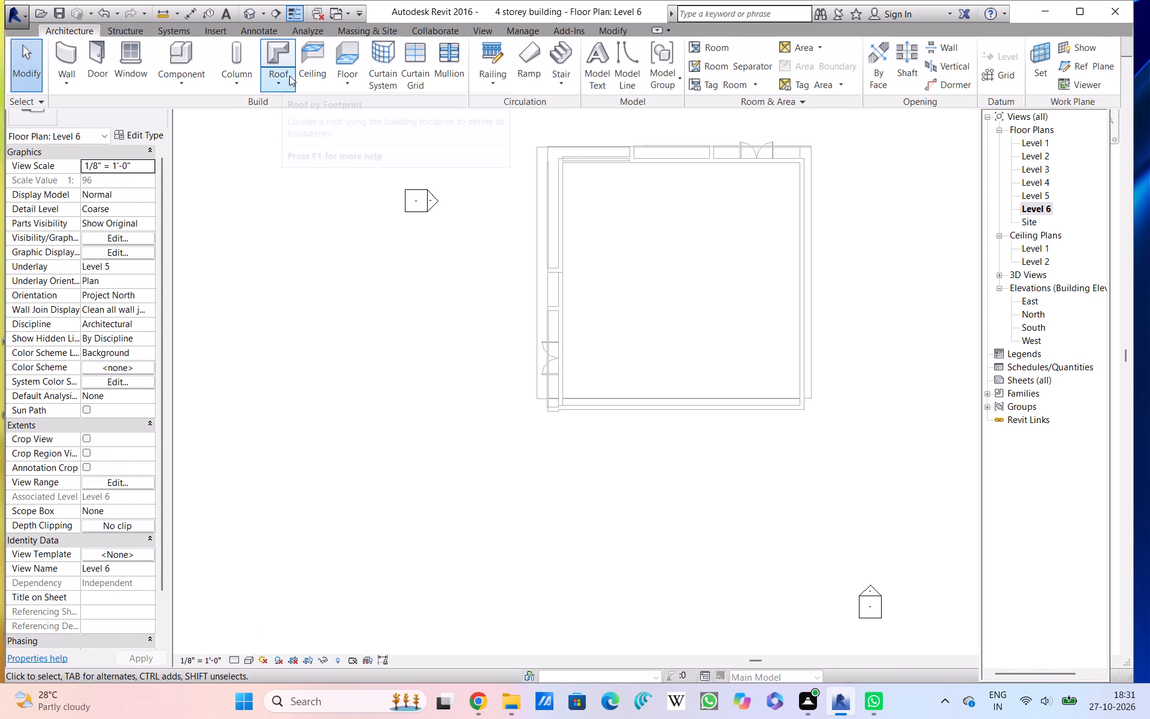
left_click(350, 61)
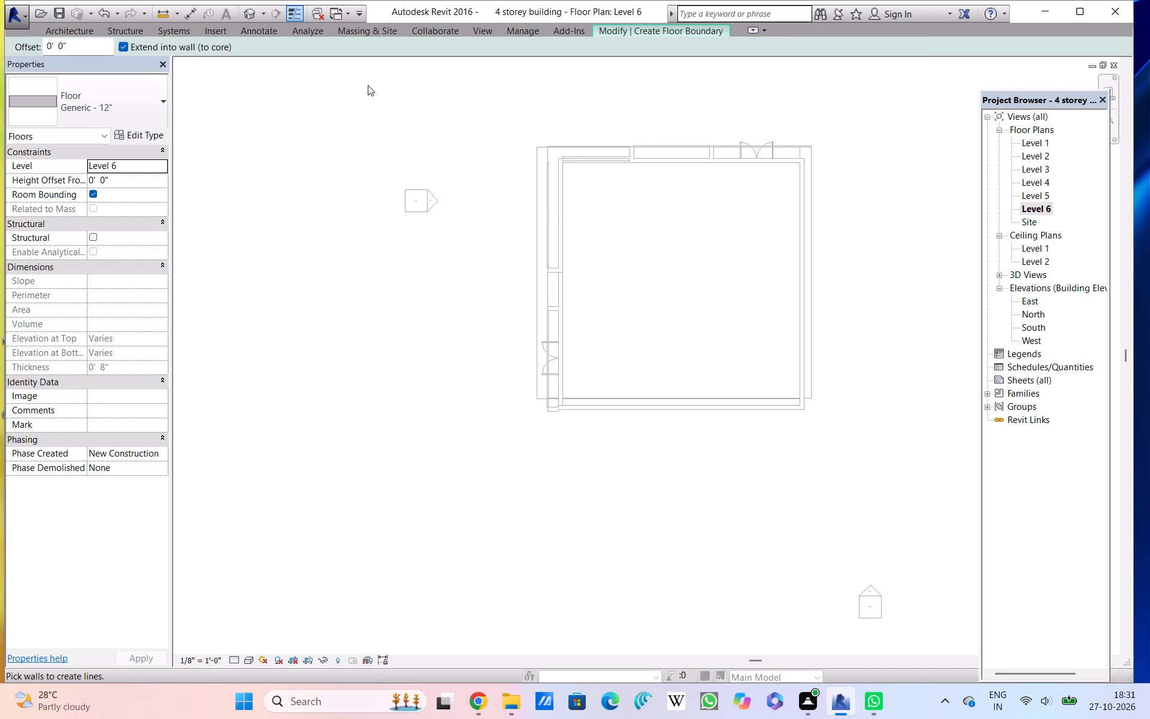
left_click(84, 29)
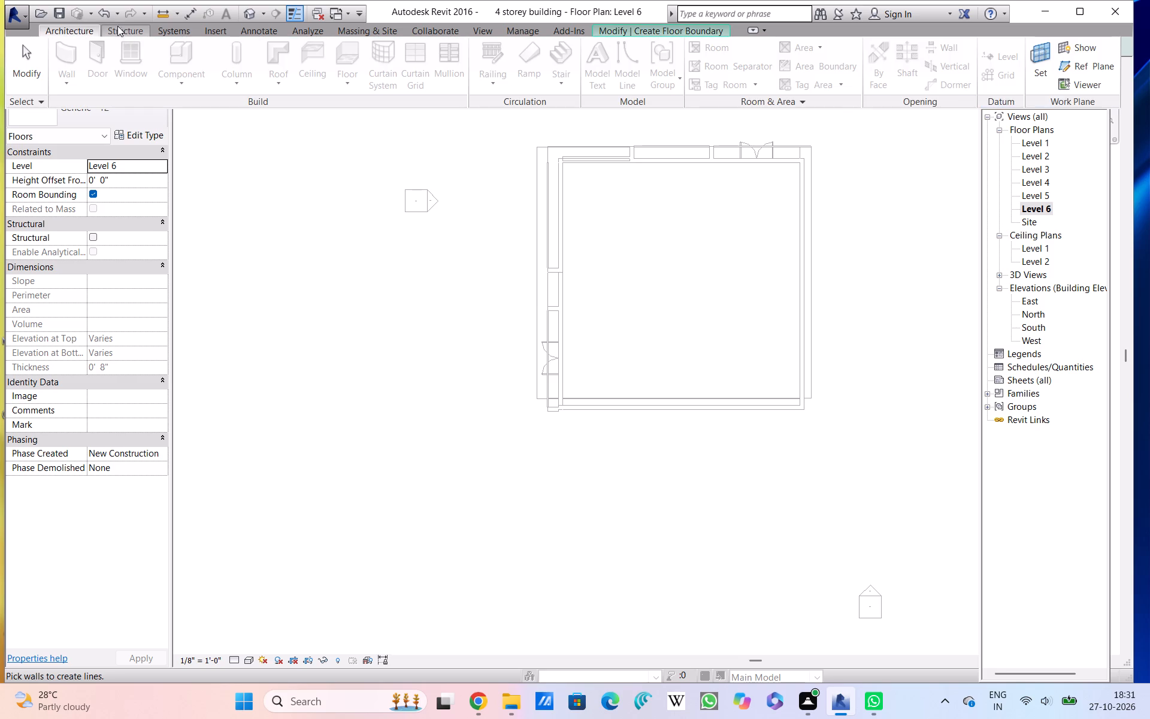
left_click(657, 24)
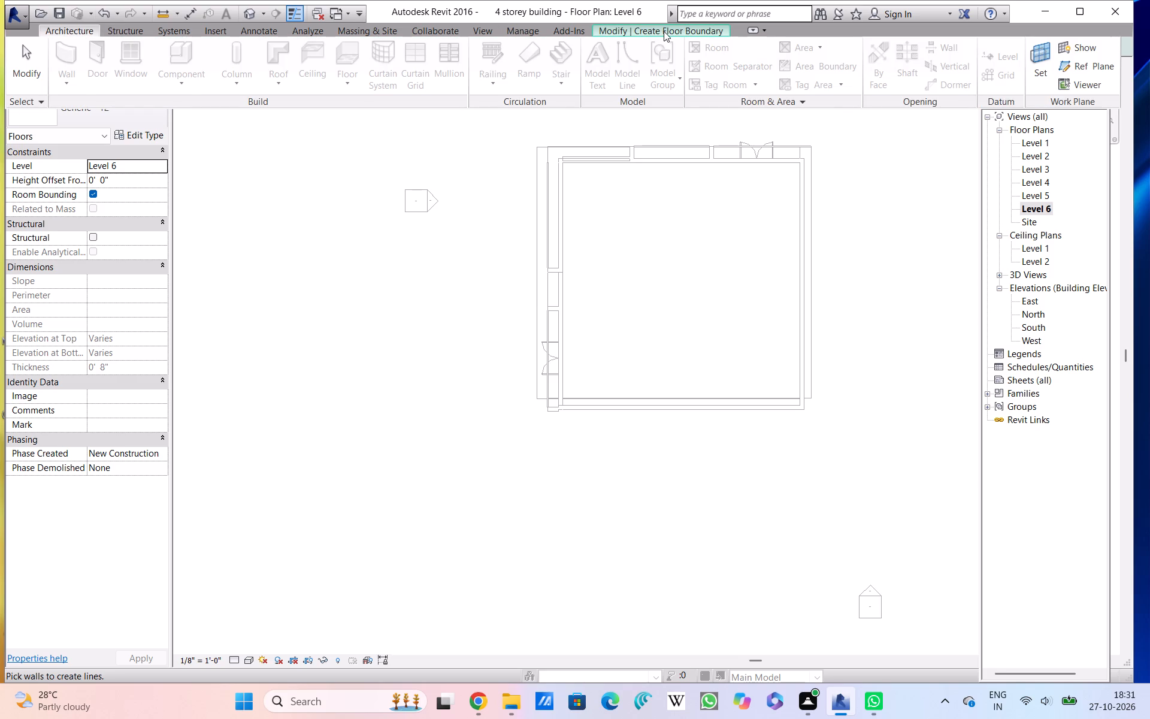
left_click(664, 31)
left_click(730, 47)
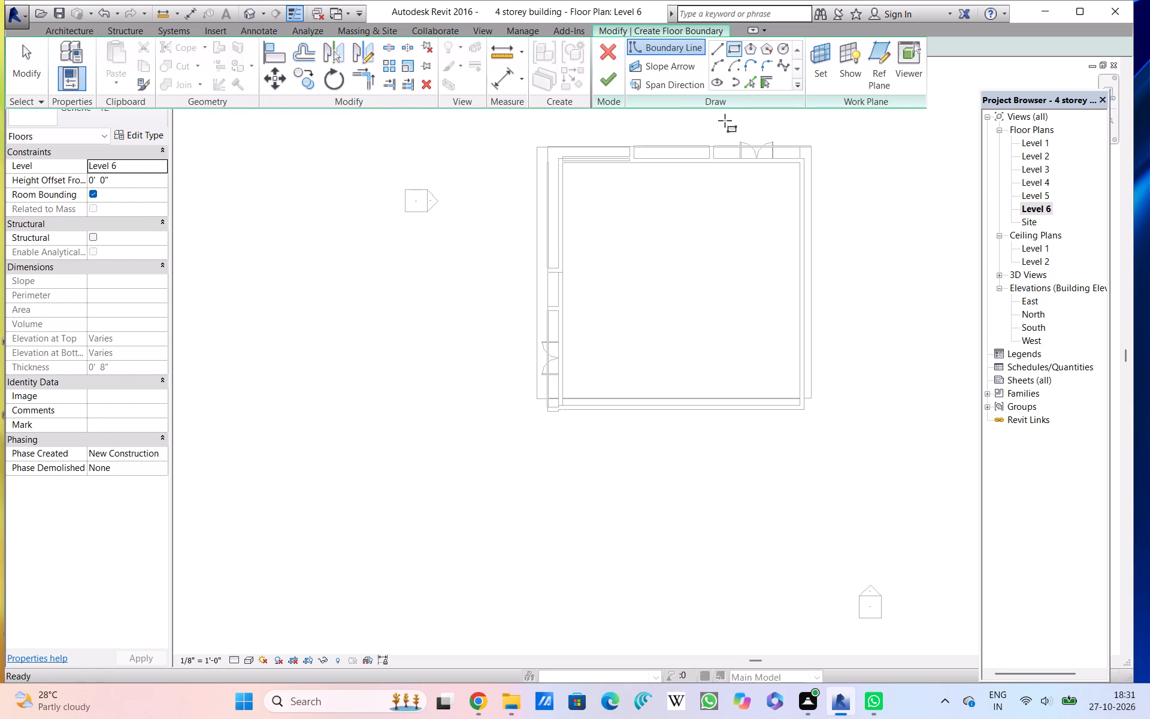
left_click(535, 146)
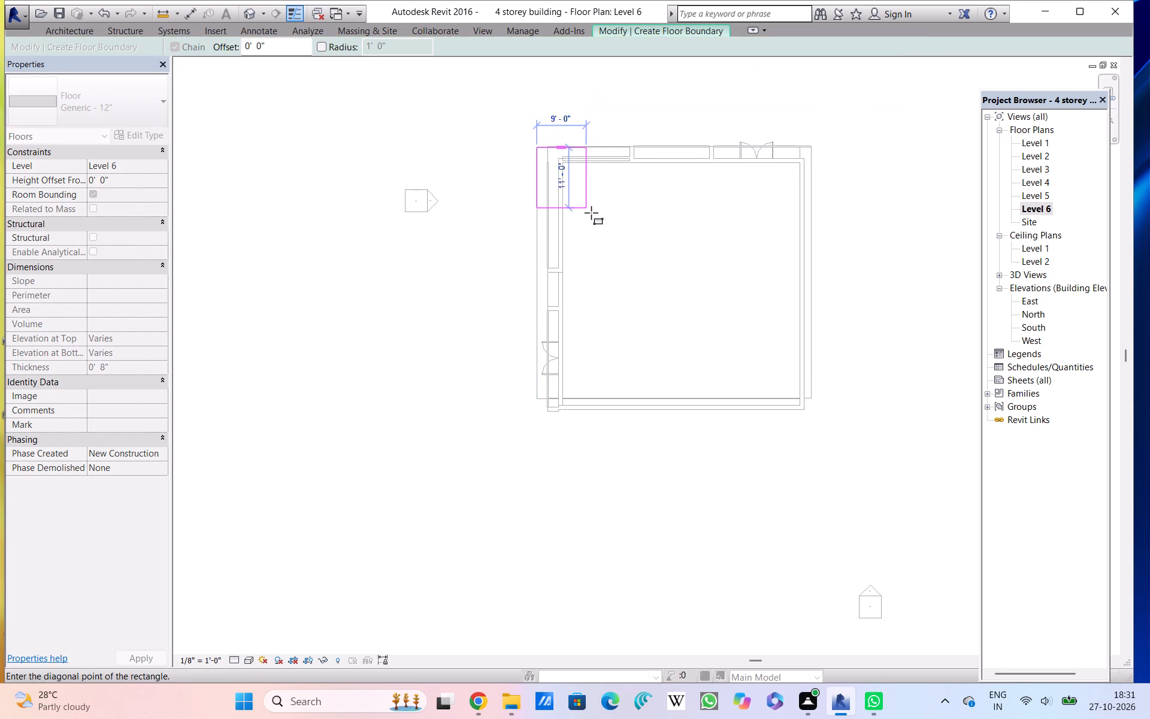
double_click(812, 410)
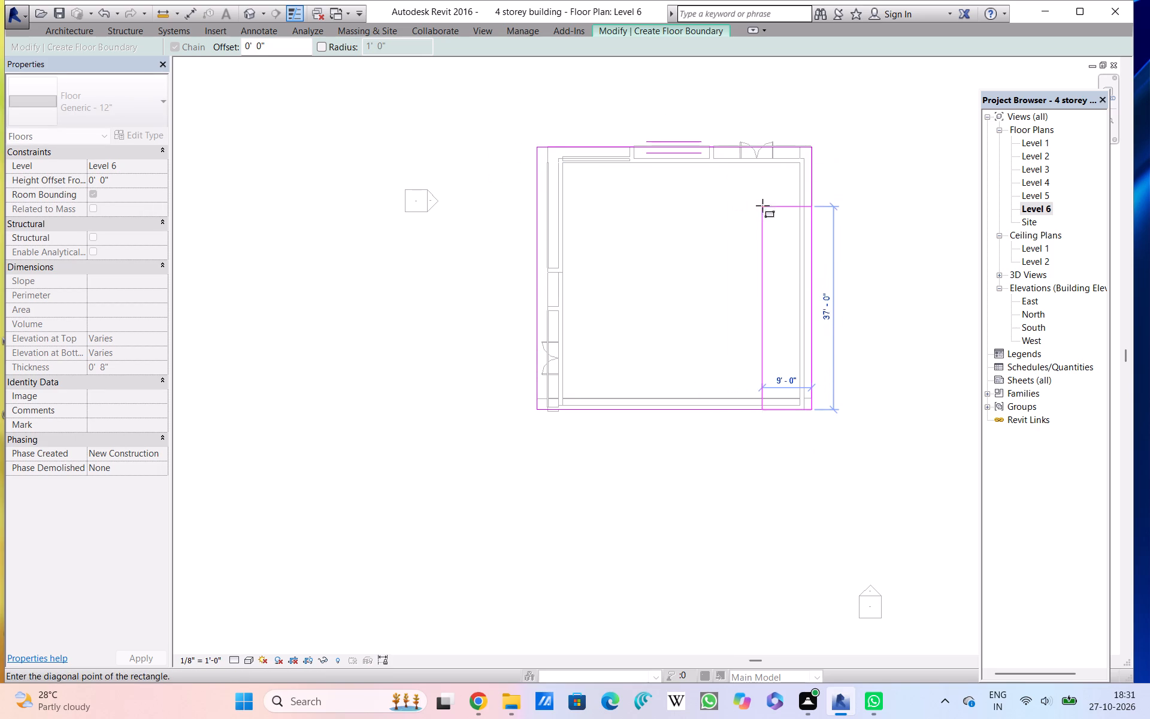
key("Escape")
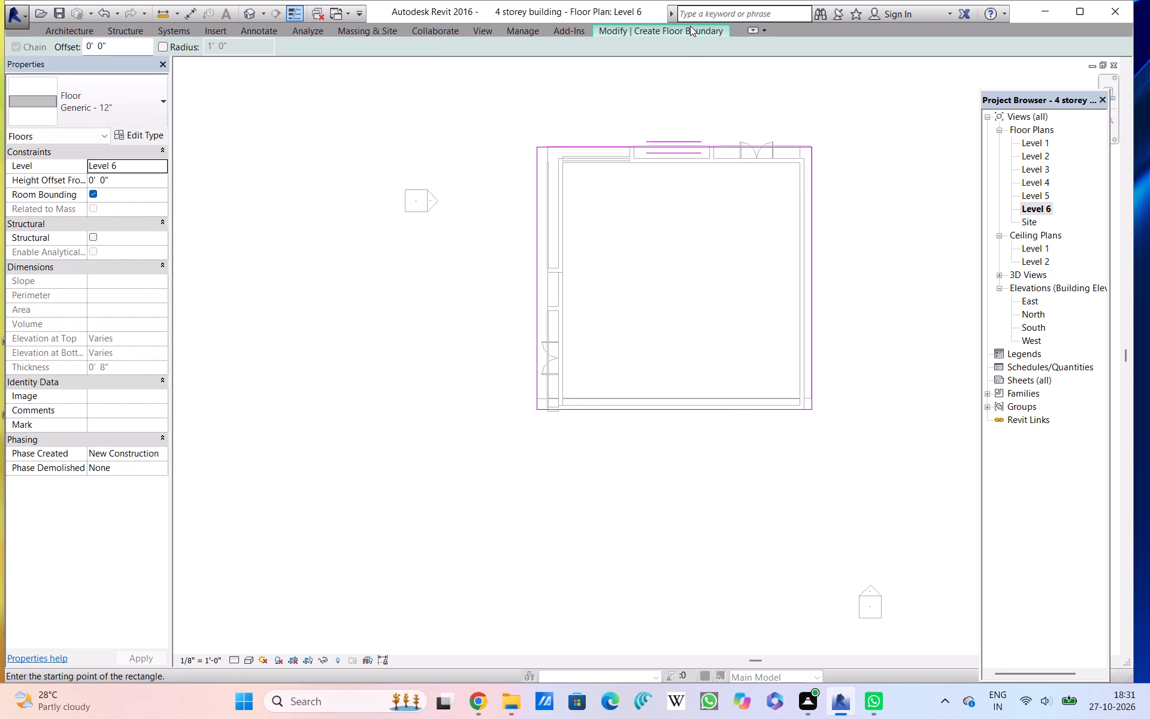
left_click(690, 26)
left_click(615, 77)
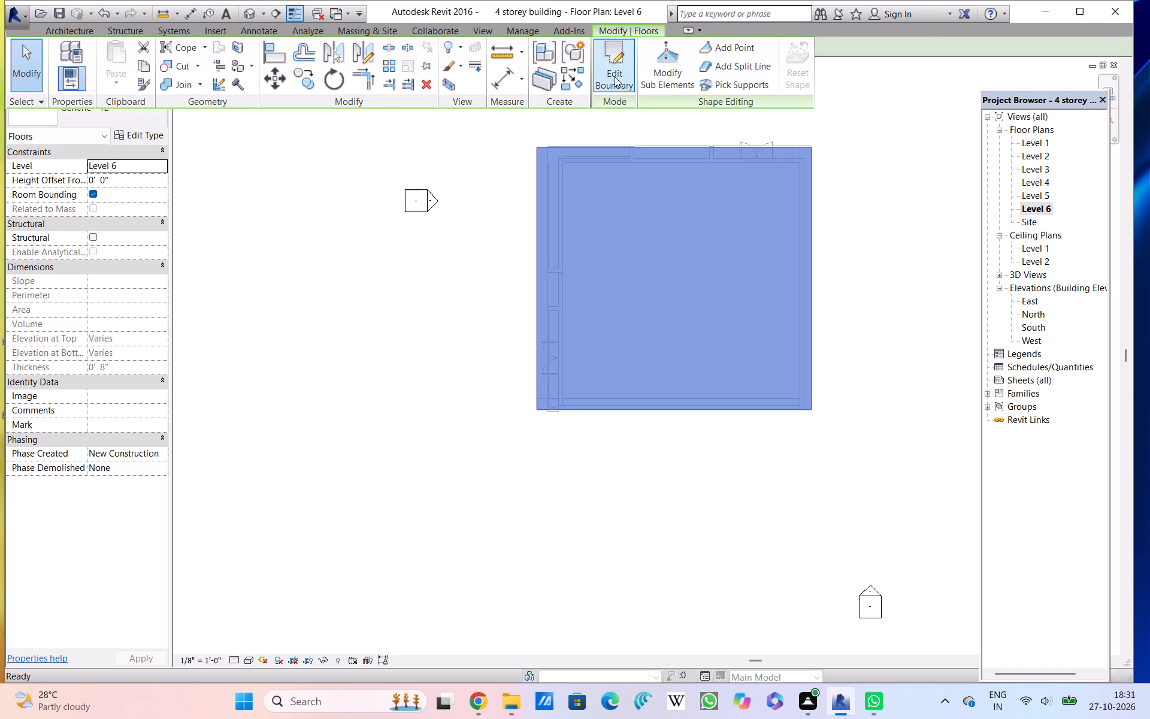
left_click(499, 179)
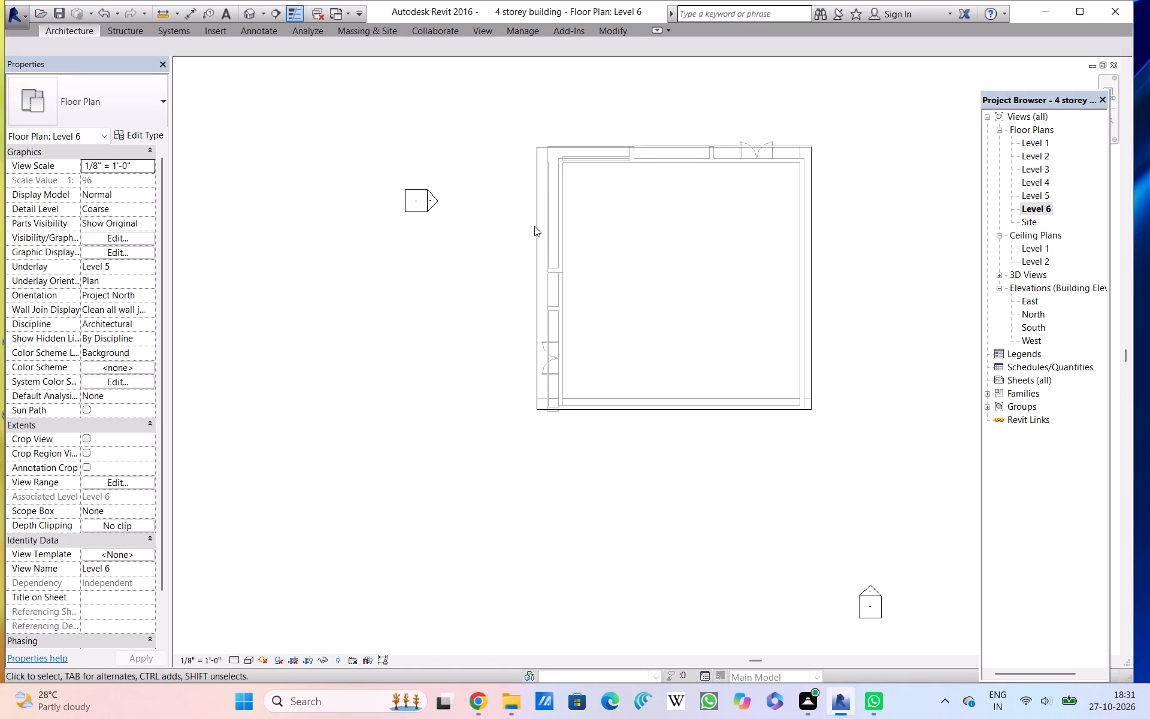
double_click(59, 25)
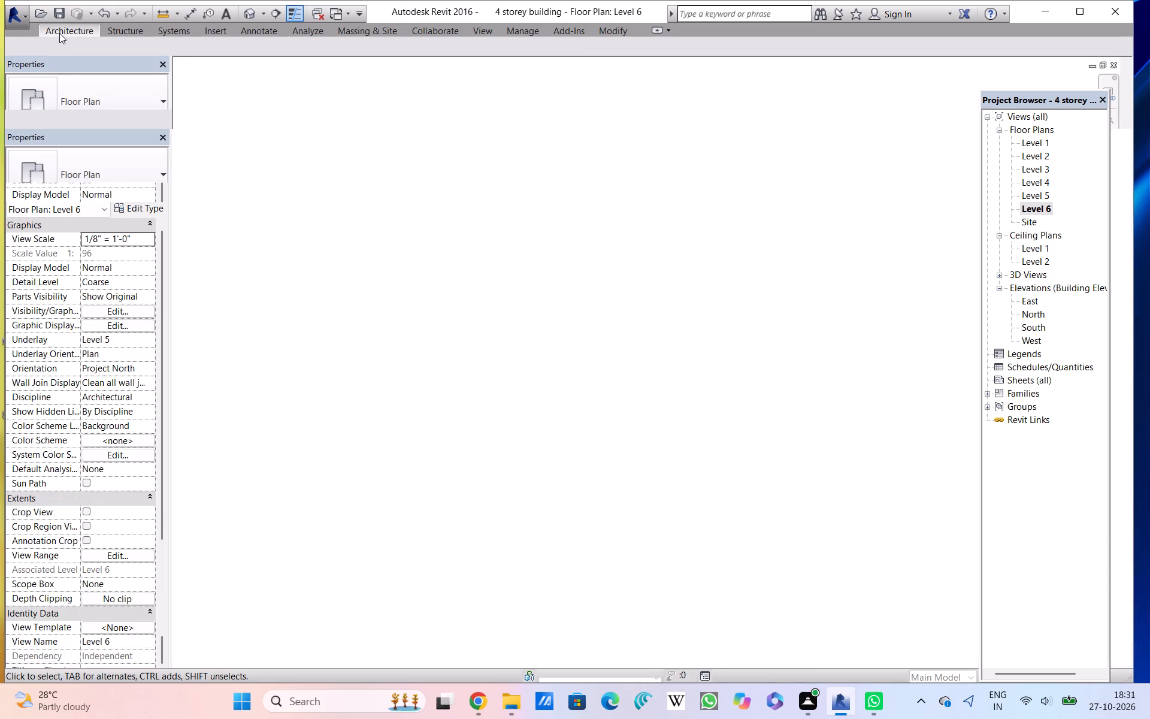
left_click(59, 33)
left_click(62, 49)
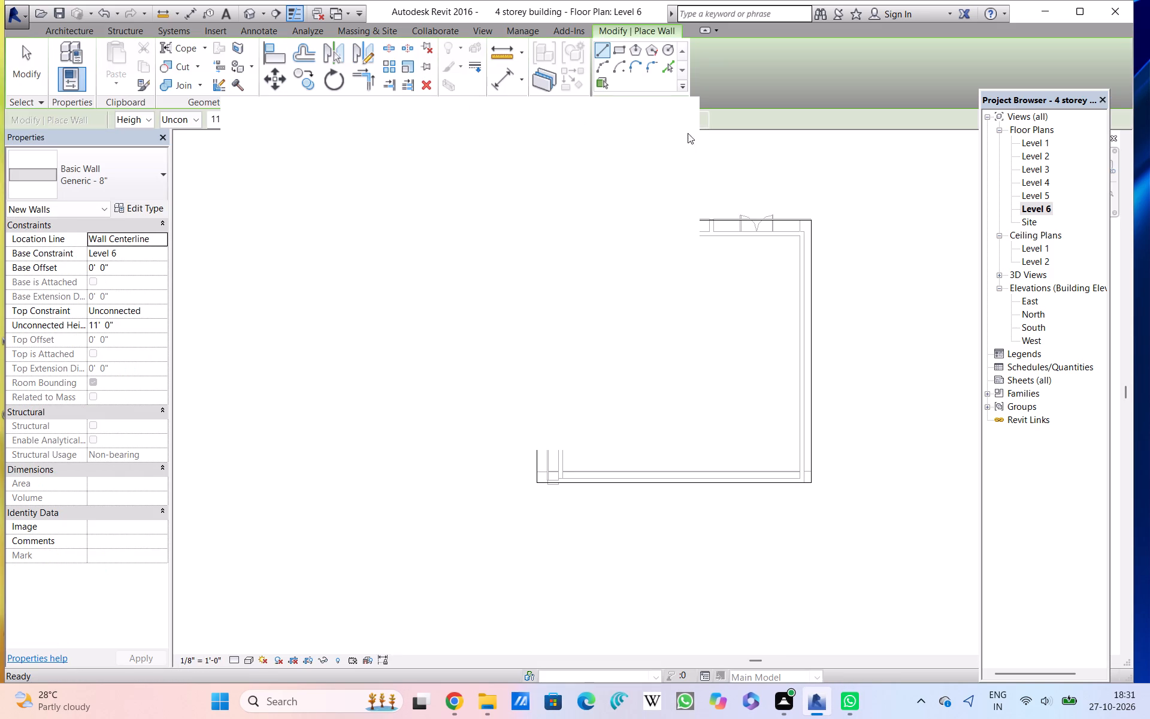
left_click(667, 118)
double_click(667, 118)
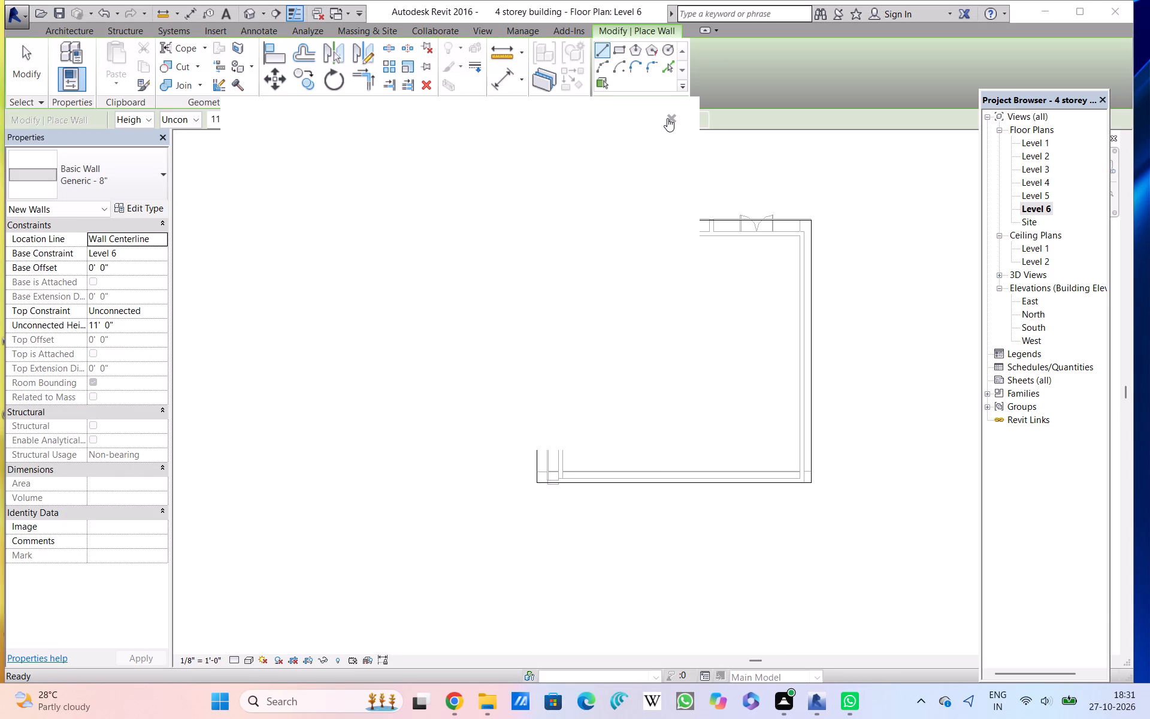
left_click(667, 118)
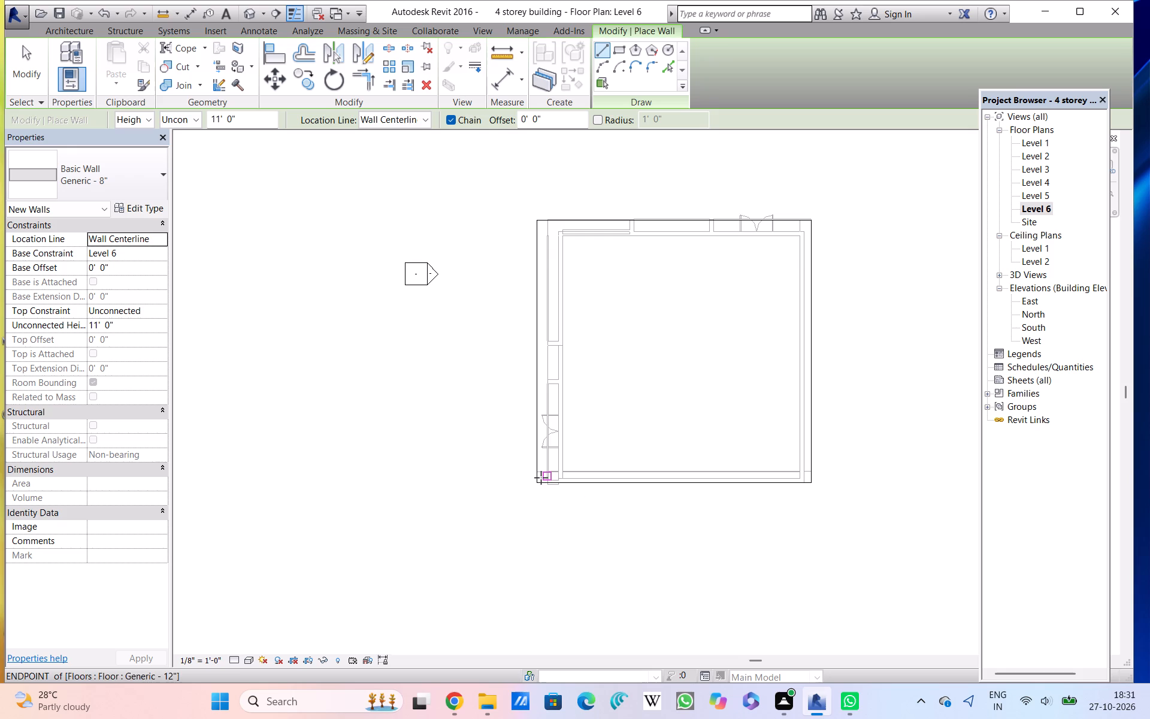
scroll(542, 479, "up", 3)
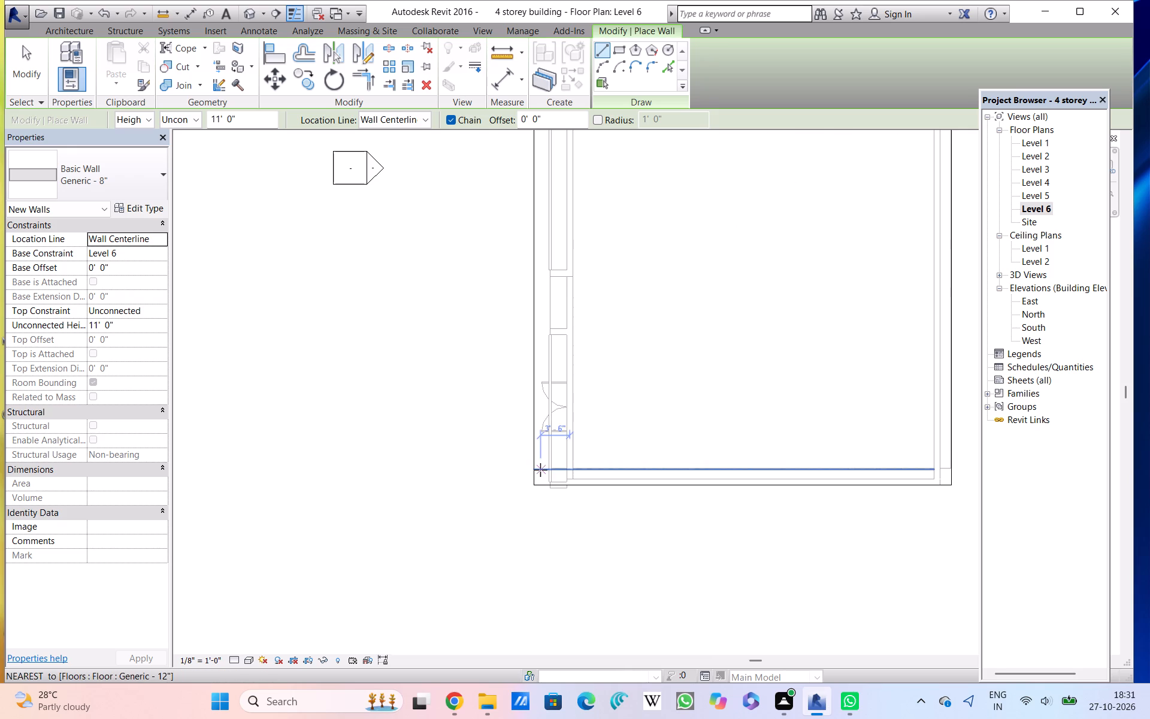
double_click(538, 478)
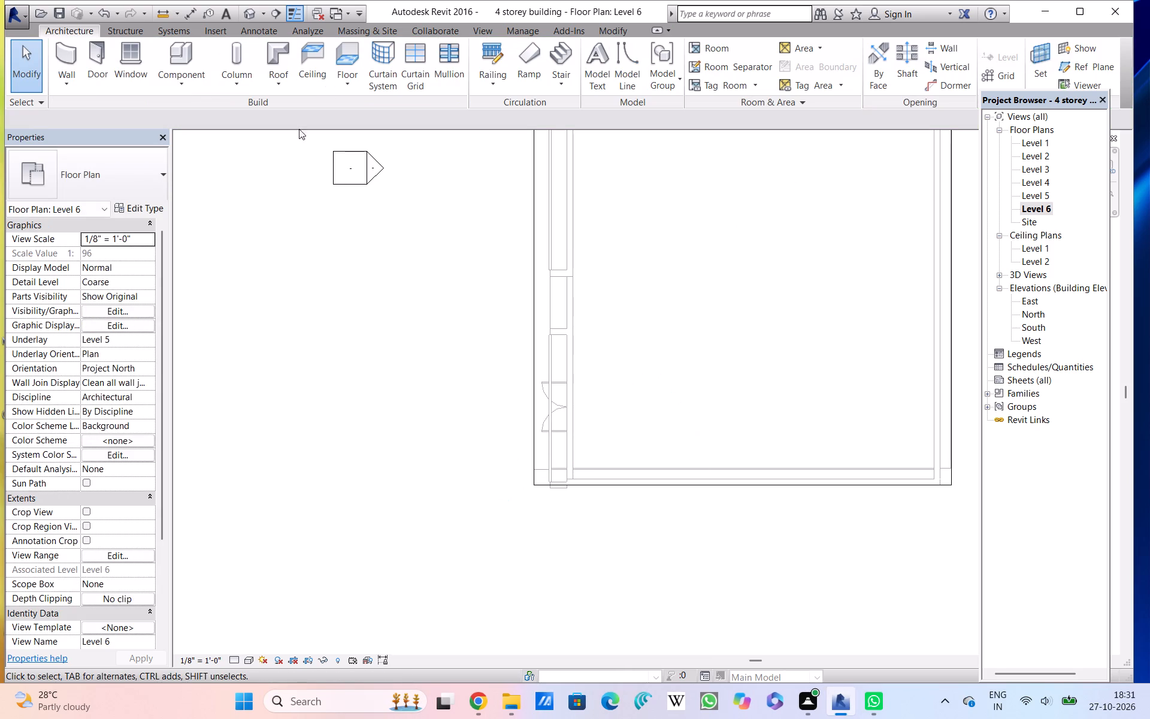
Draw Generic - 8" walls, 11' high, along the west and north edges of the Level 6 floor.
left_click(64, 61)
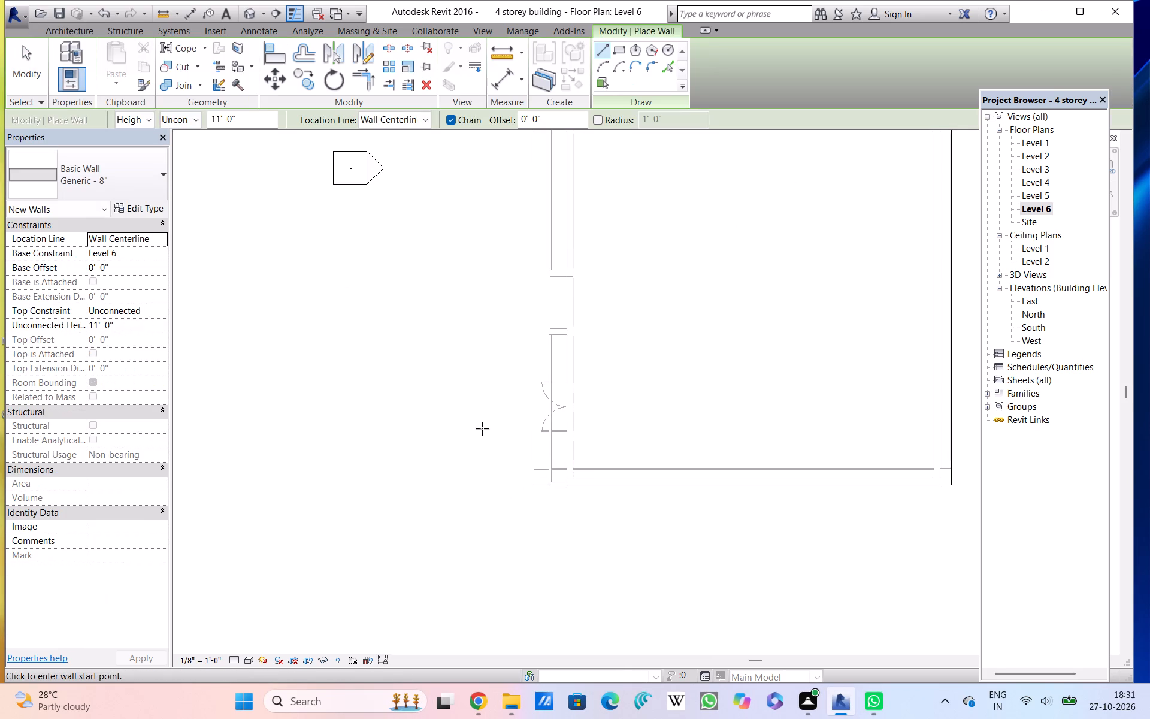
left_click(531, 487)
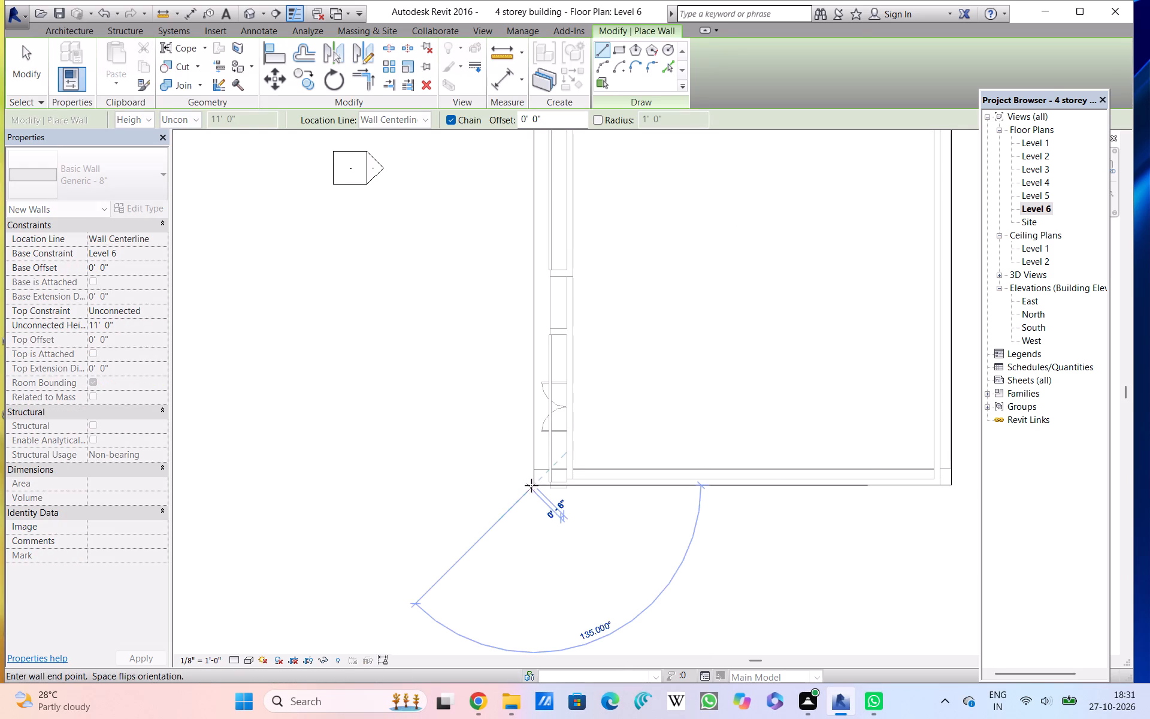
scroll(532, 414, "down", 4)
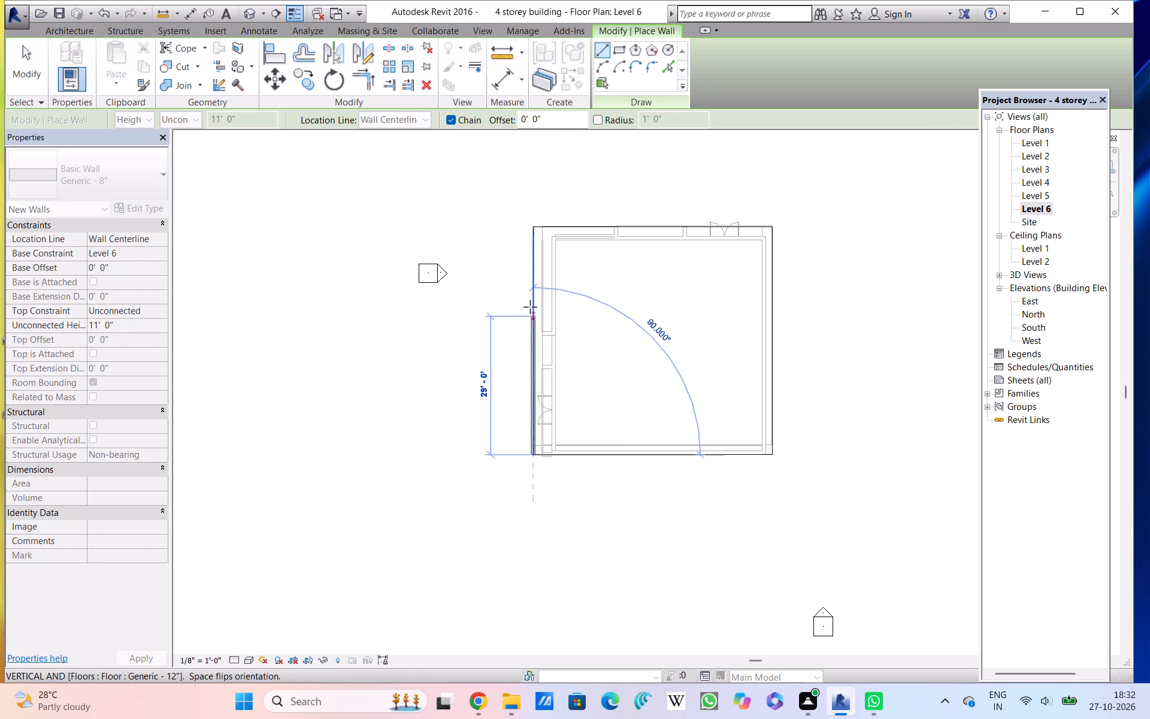
left_click(539, 225)
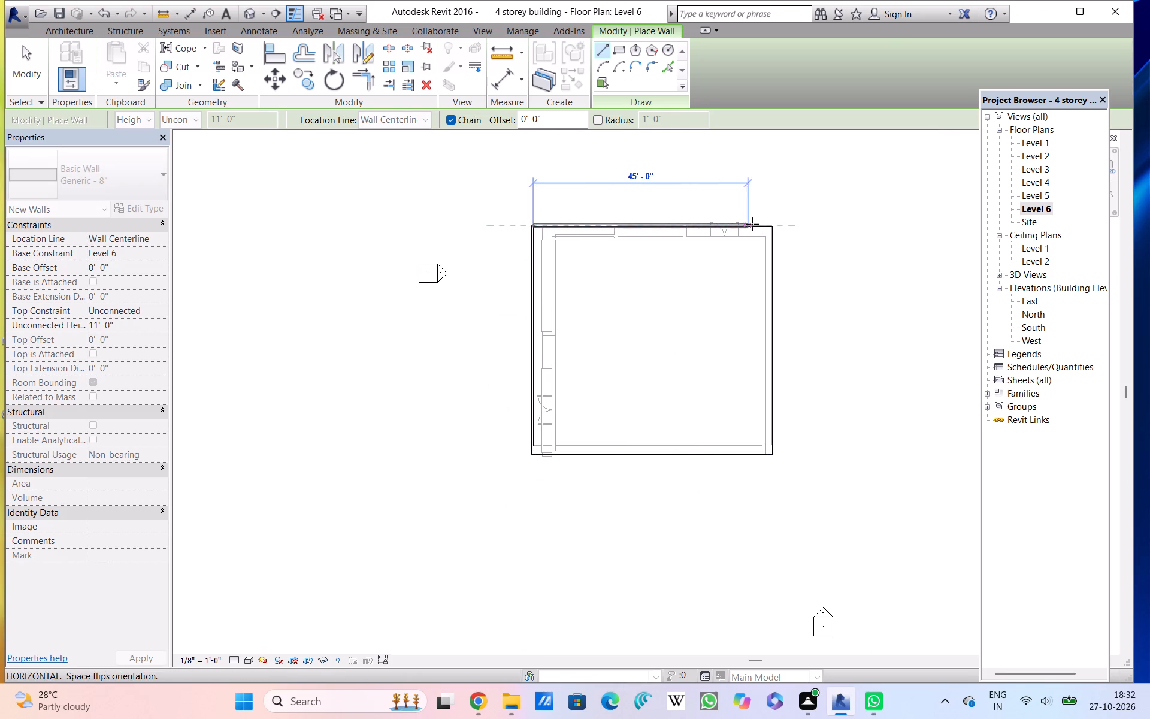
left_click(774, 225)
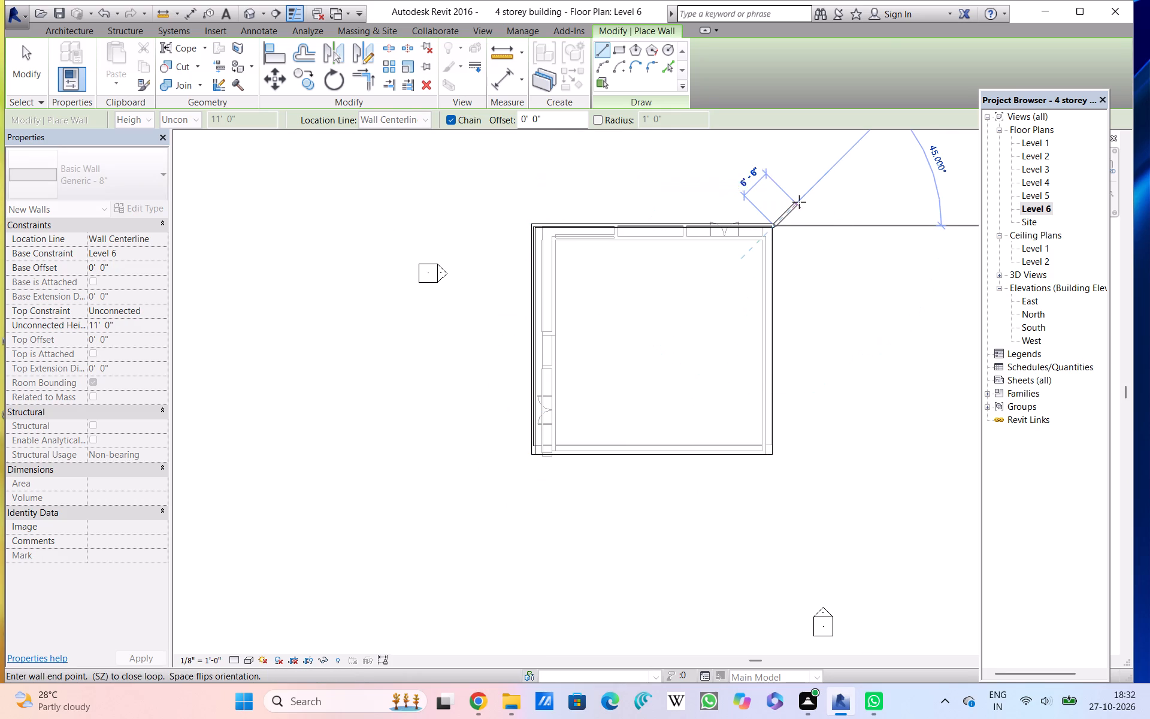
key("Escape")
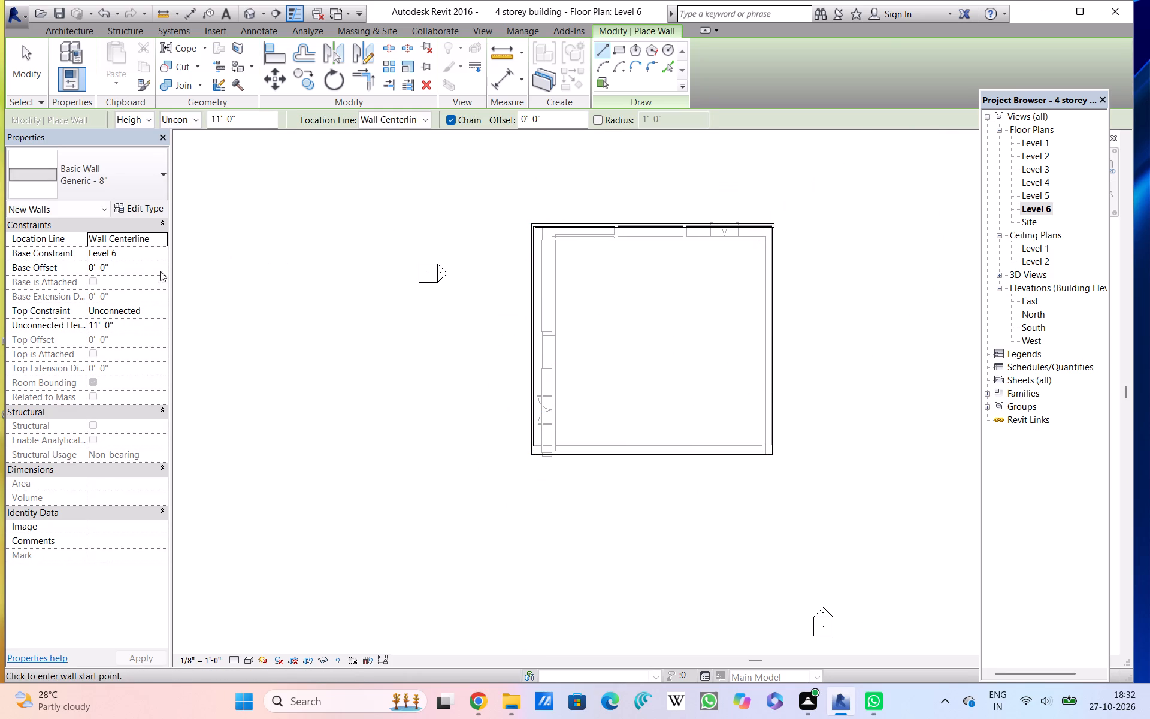
Set the unconnected height for new walls to 4' and leave the Wall tool.
left_click(119, 320)
left_click_drag(119, 320, 73, 309)
key("BackSpace")
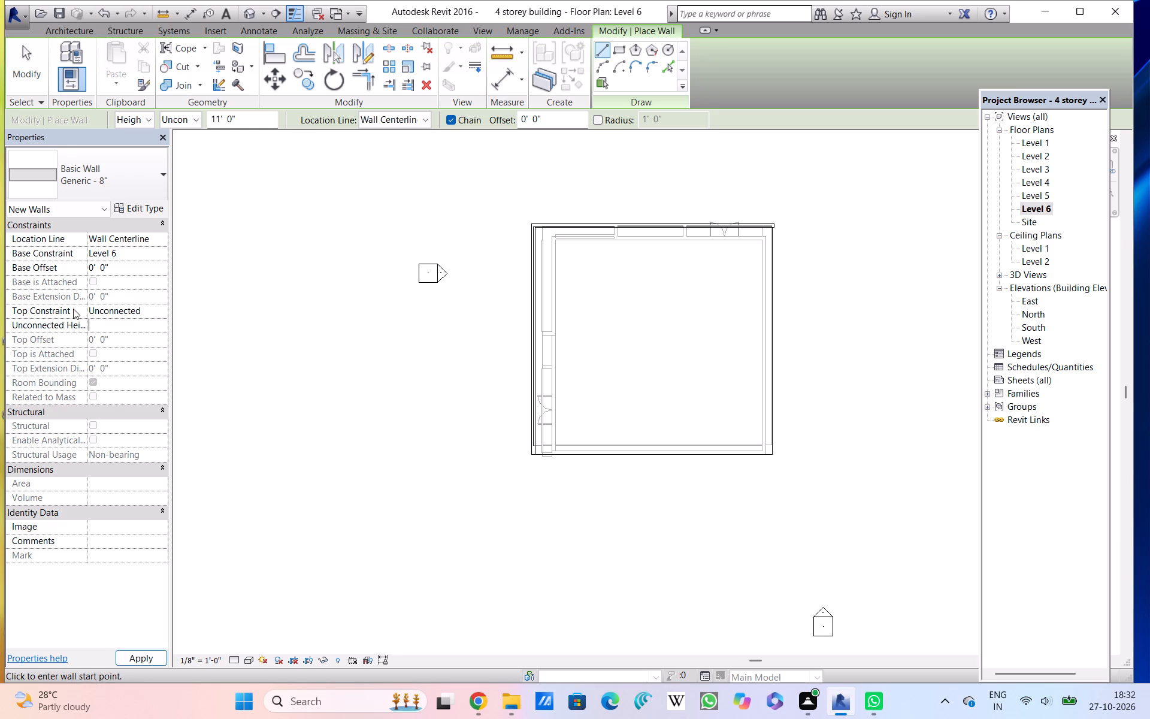
type("4'")
key("Return")
left_click(246, 312)
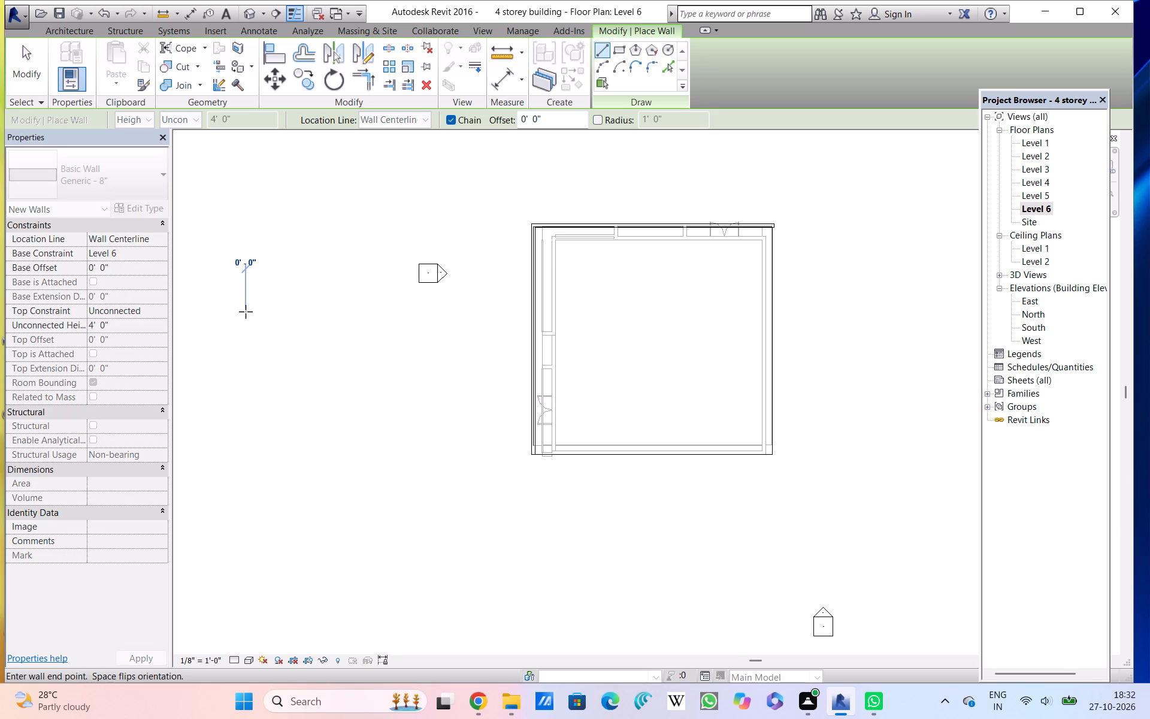
key("Escape")
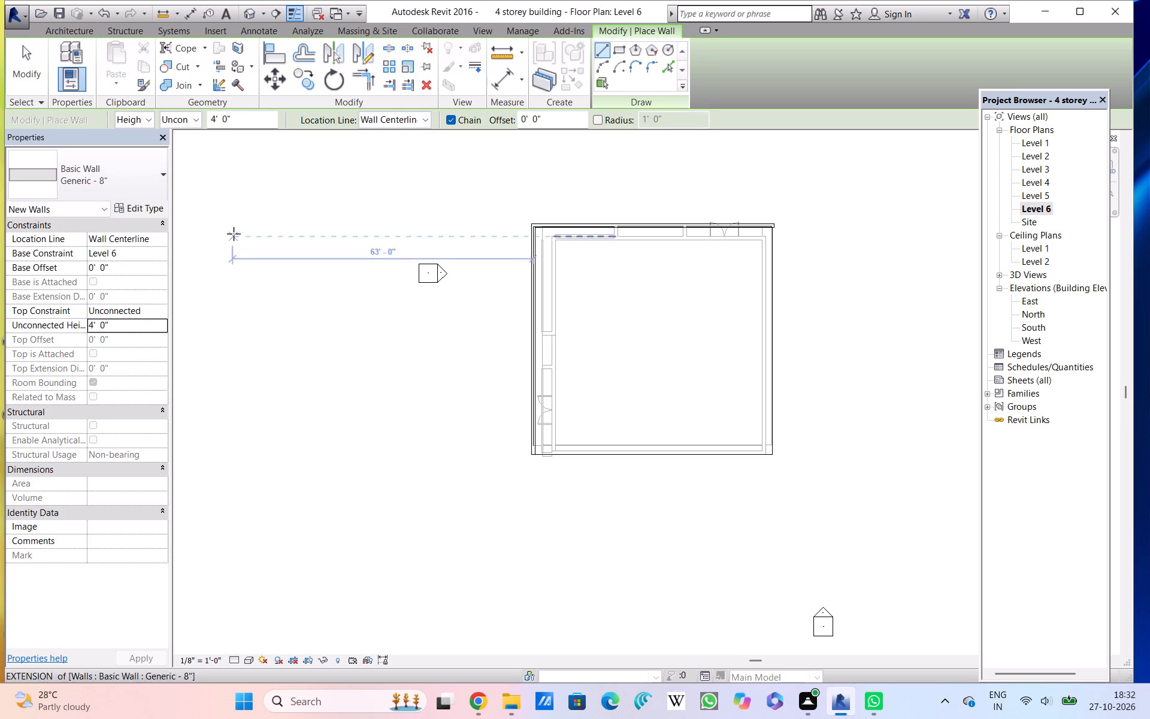
key("Escape")
key("Escape")
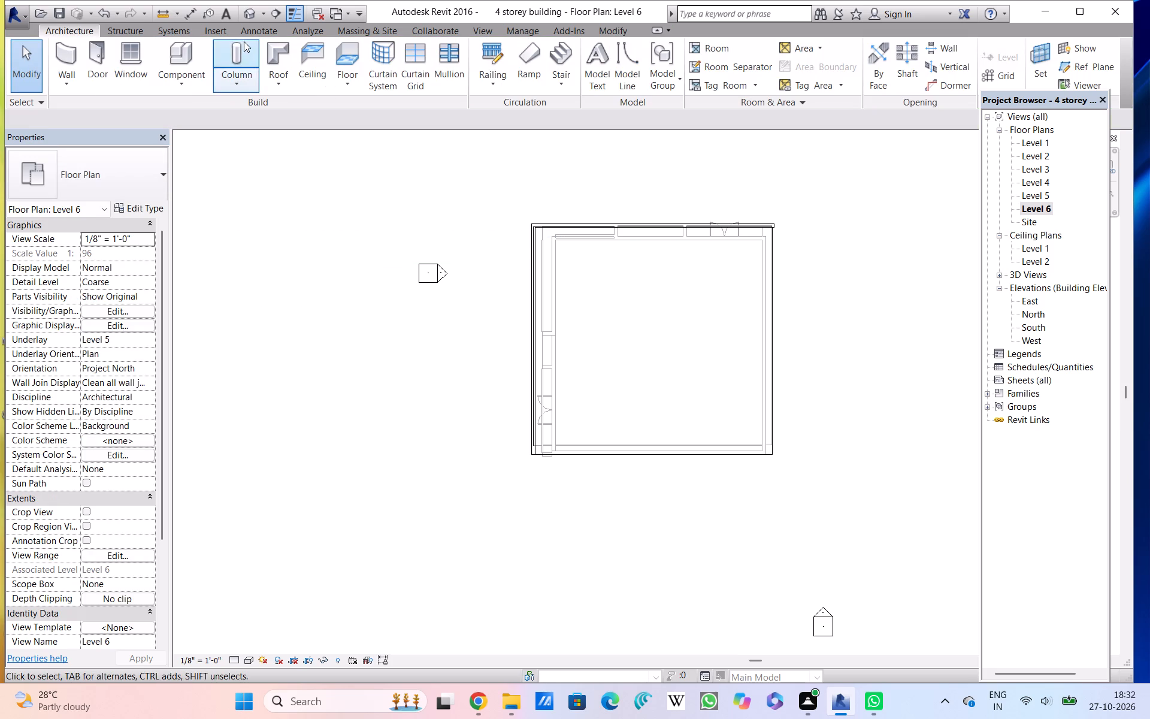
In the 3D view, set the unconnected height of both Generic - 8" walls on the Level 6 roof to 3'.
left_click(249, 10)
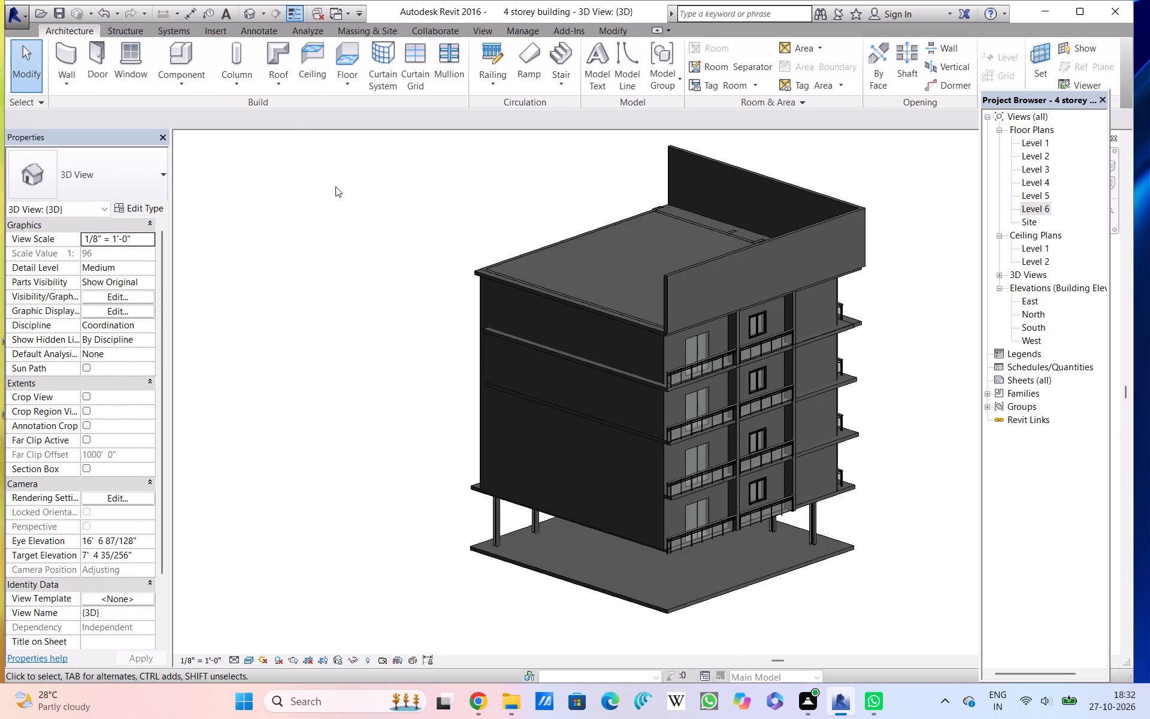
middle_click_drag(334, 191, 256, 164, "shift")
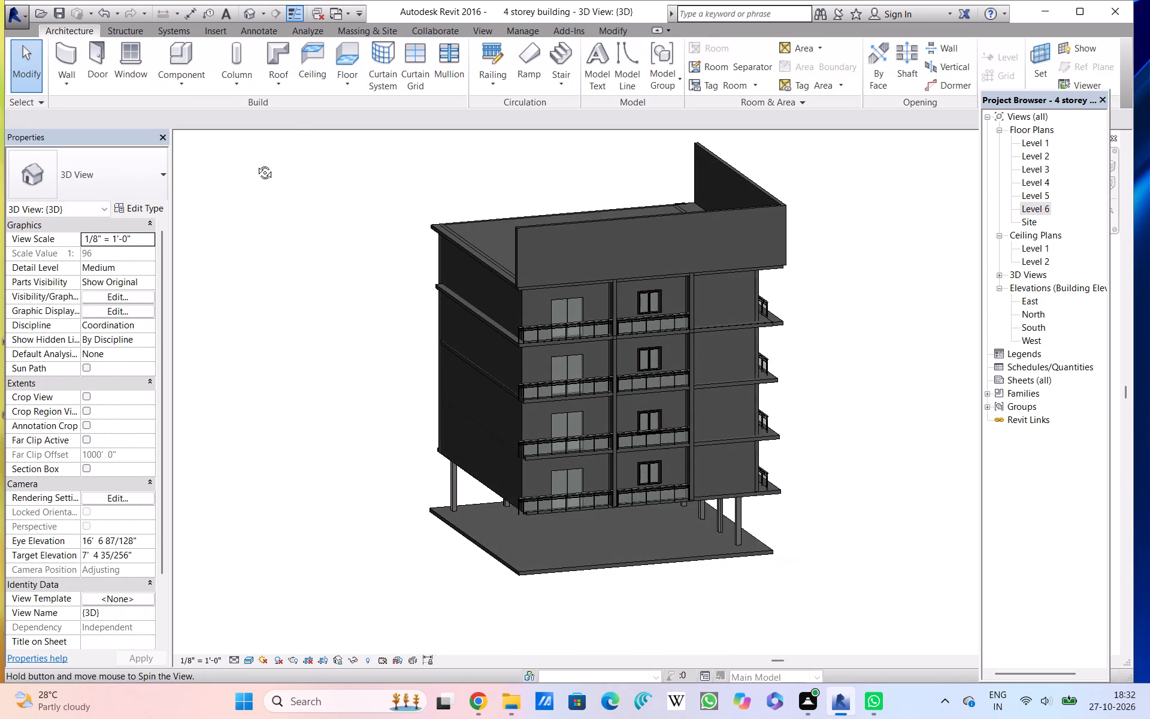
middle_click_drag(256, 164, 177, 183, "shift")
middle_click_drag(279, 210, 150, 202, "shift")
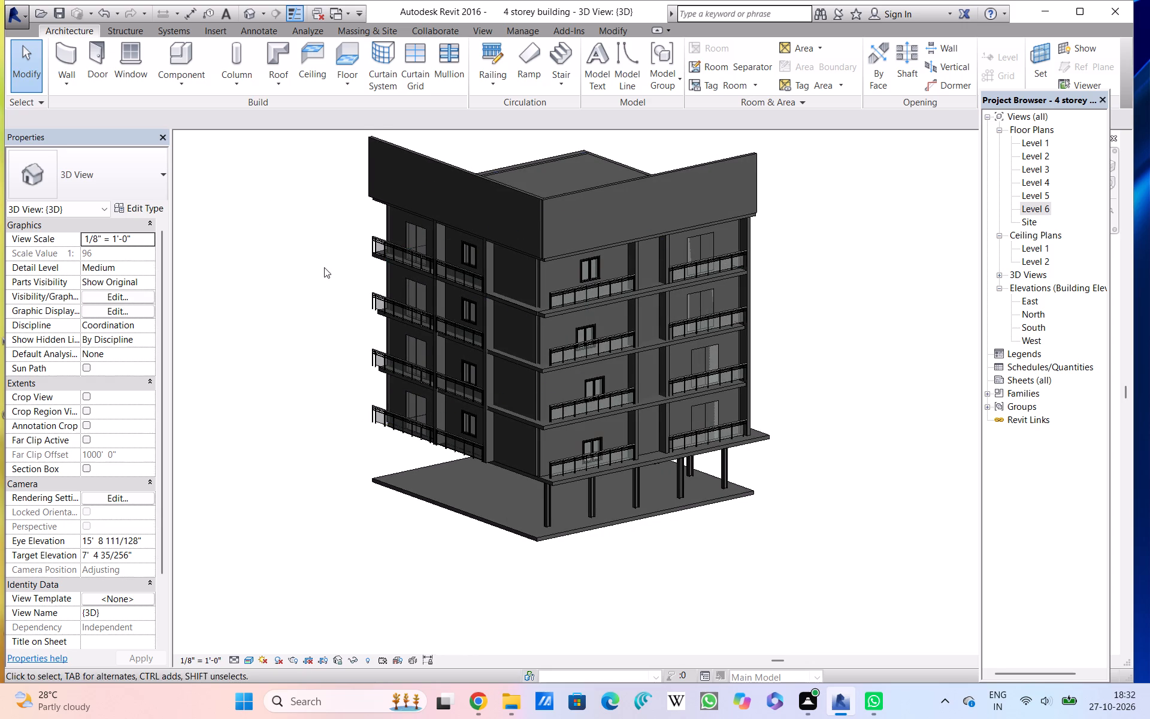
middle_click_drag(324, 267, 291, 223, "shift")
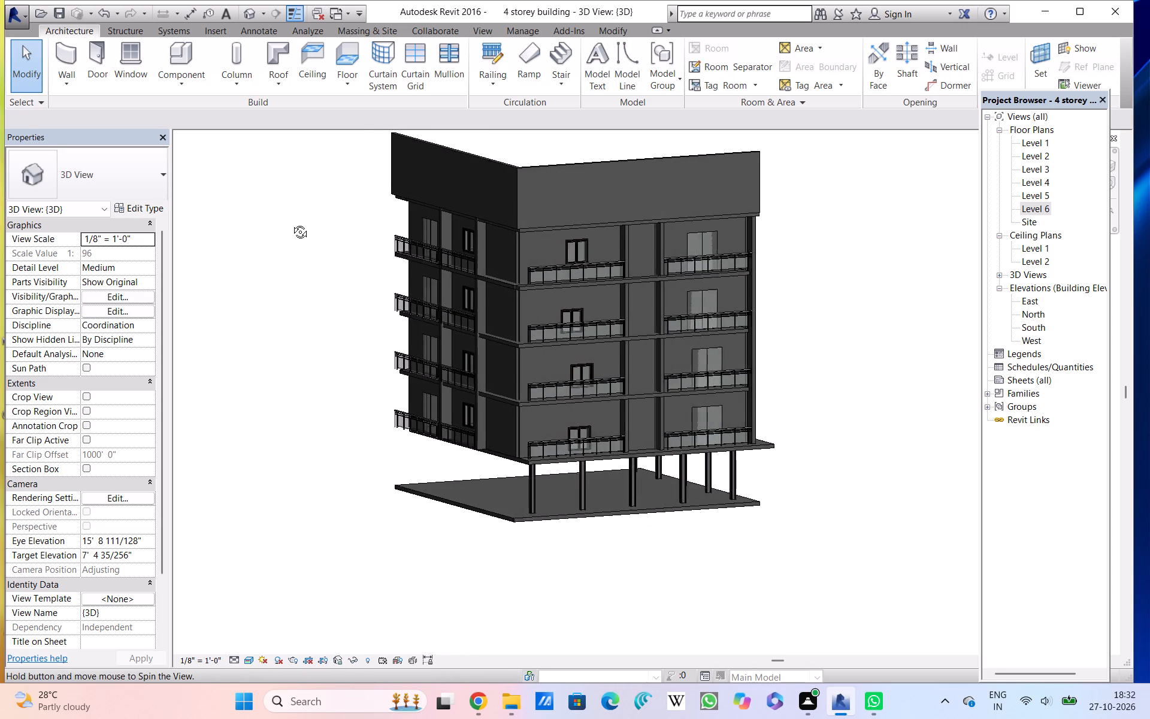
middle_click_drag(291, 223, 297, 217, "shift")
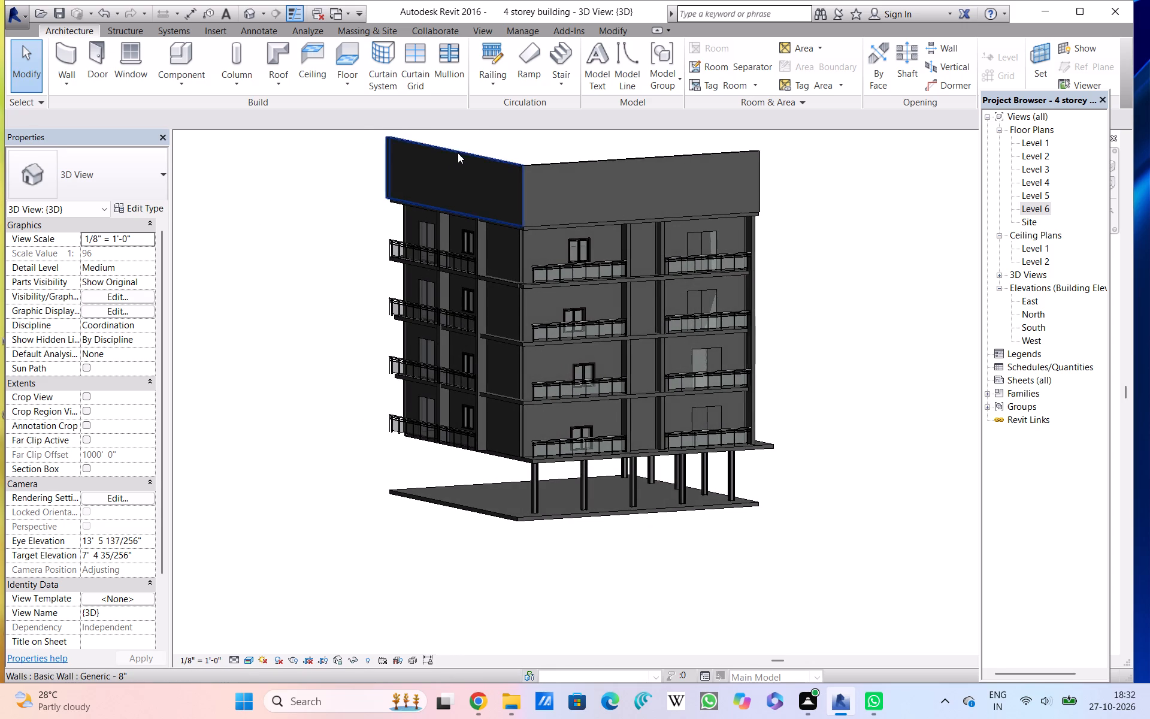
left_click(459, 152)
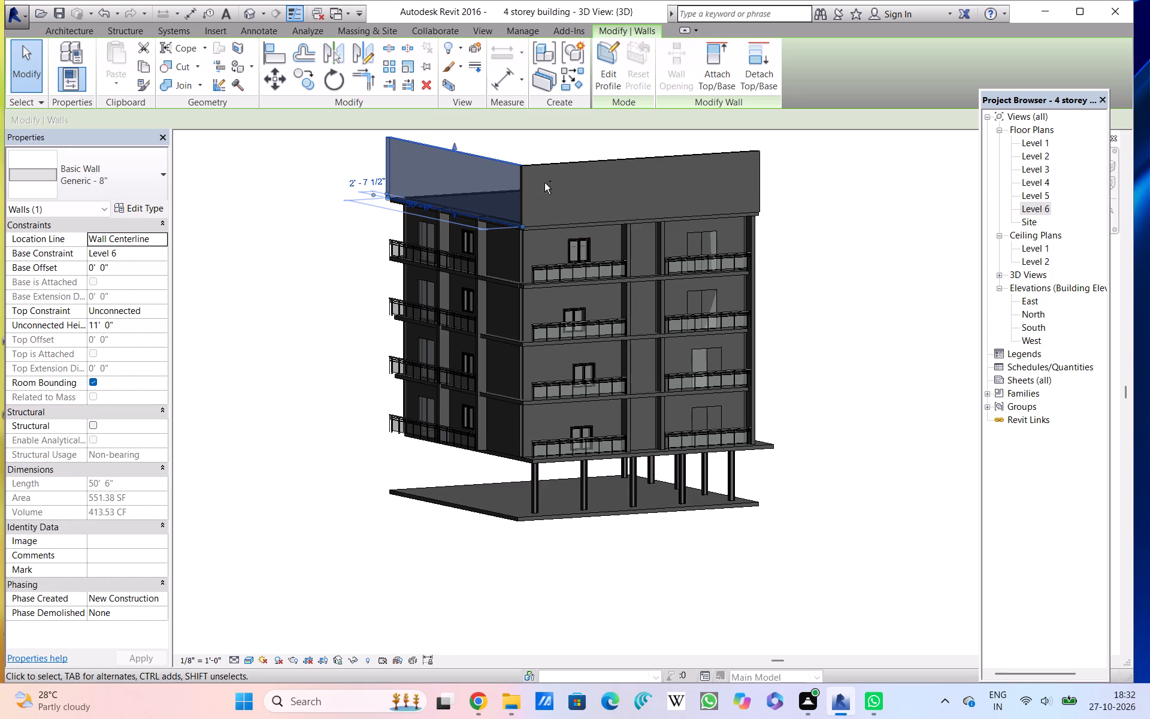
left_click(542, 160, "ctrl")
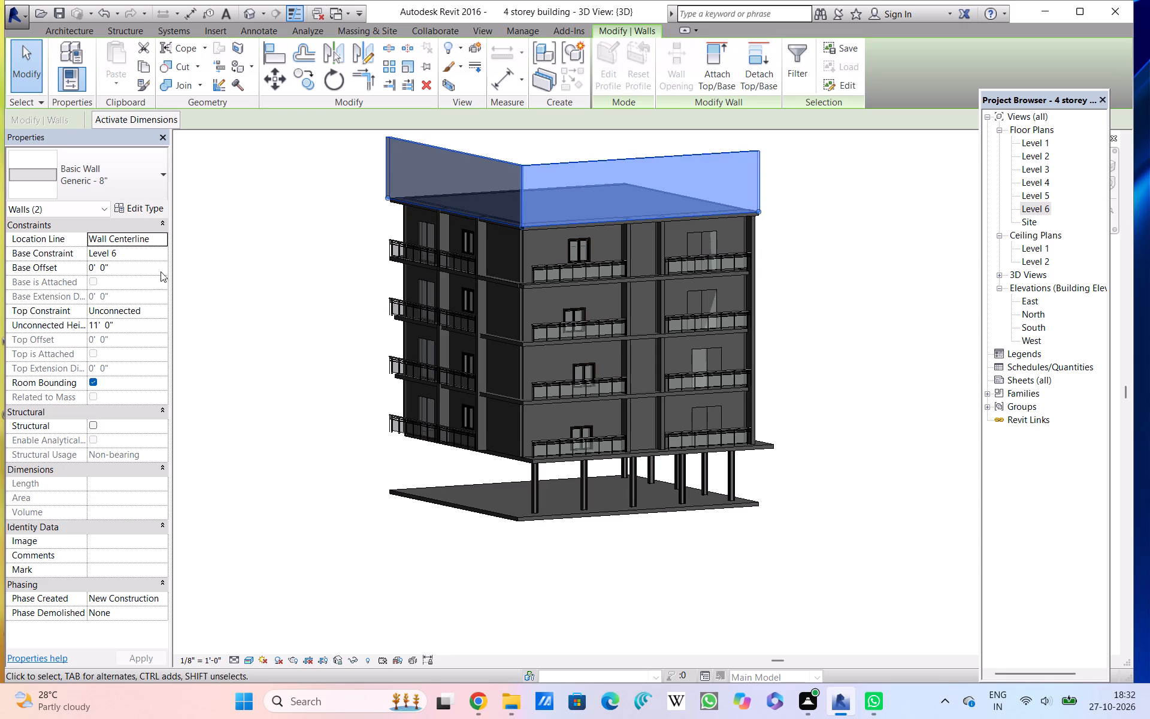
left_click(114, 325)
left_click_drag(114, 325, 62, 316)
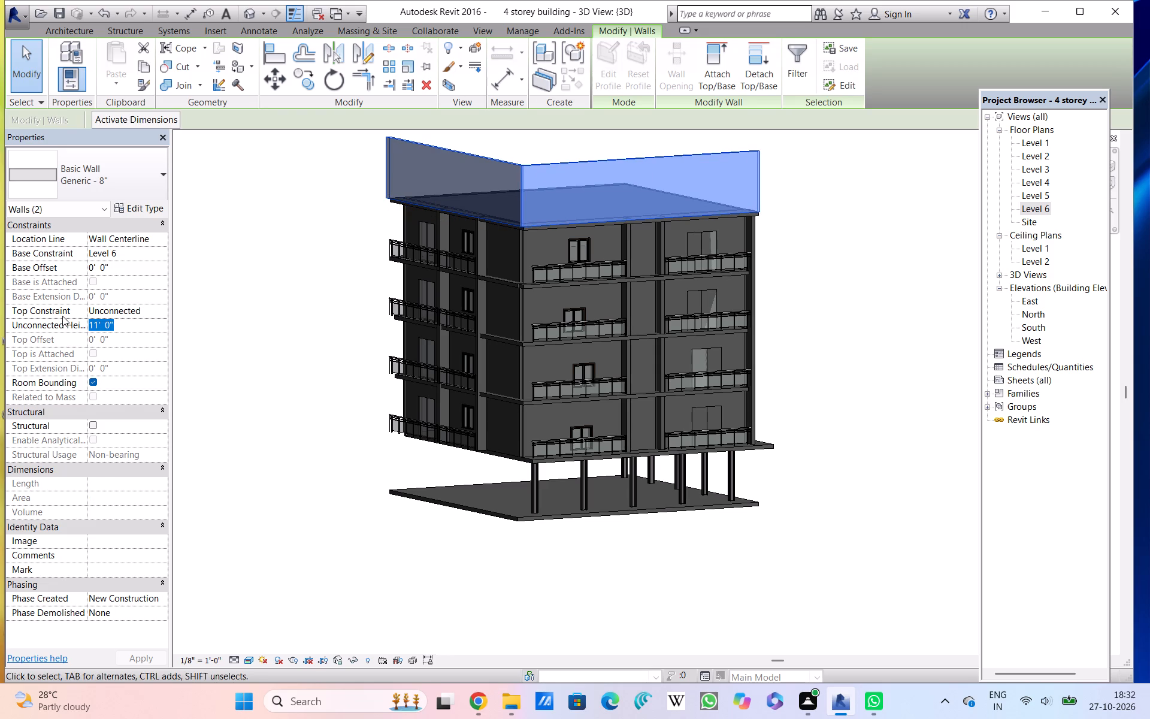
key("BackSpace")
type("3'")
key("Return")
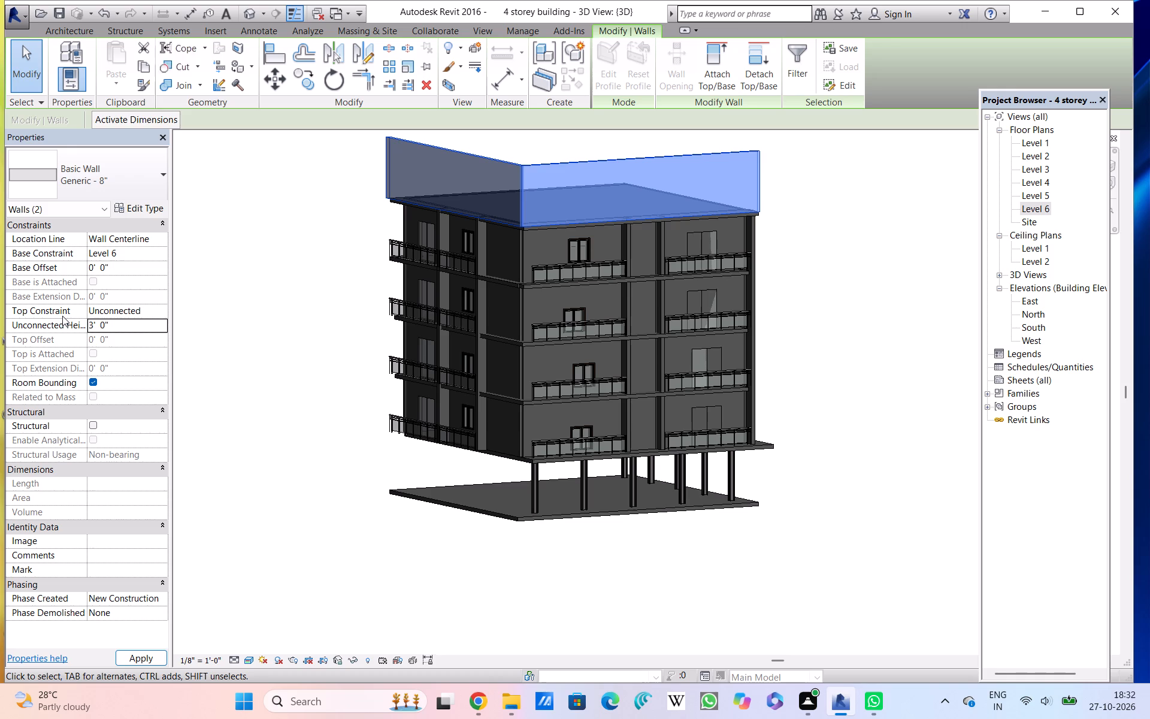
left_click(225, 324)
Close the pop-up window covering the model and save the 4 storey building project.
scroll(225, 324, "down", 1)
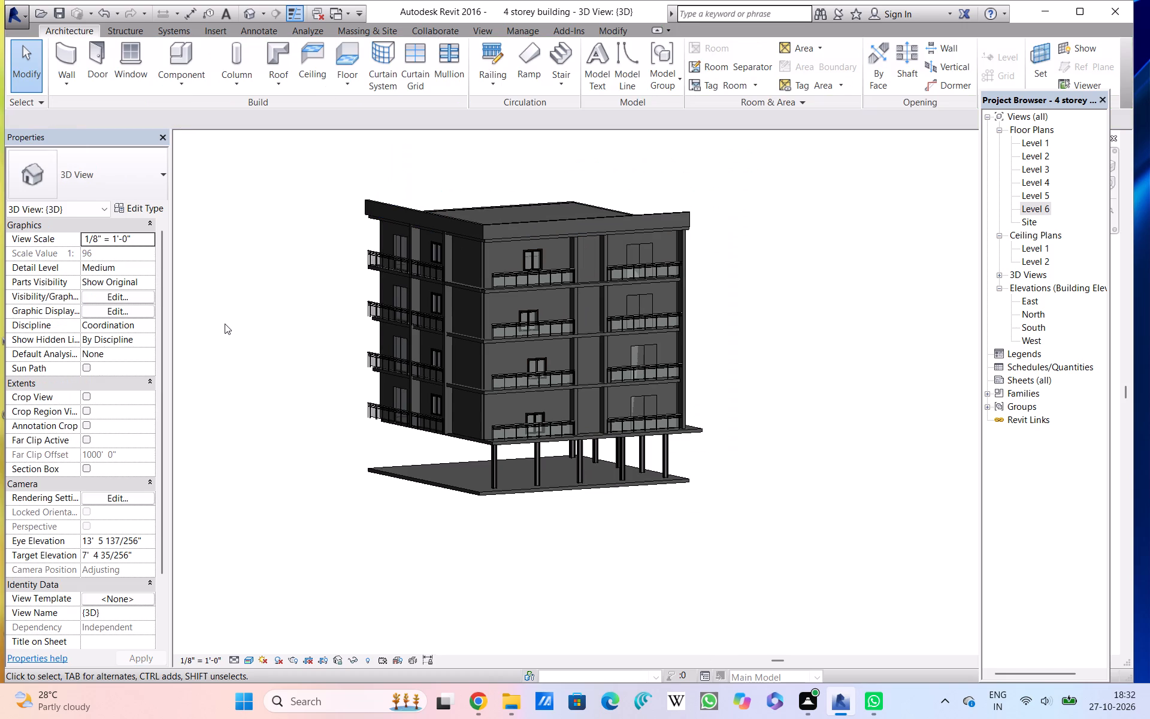
middle_click_drag(234, 304, 247, 281, "shift")
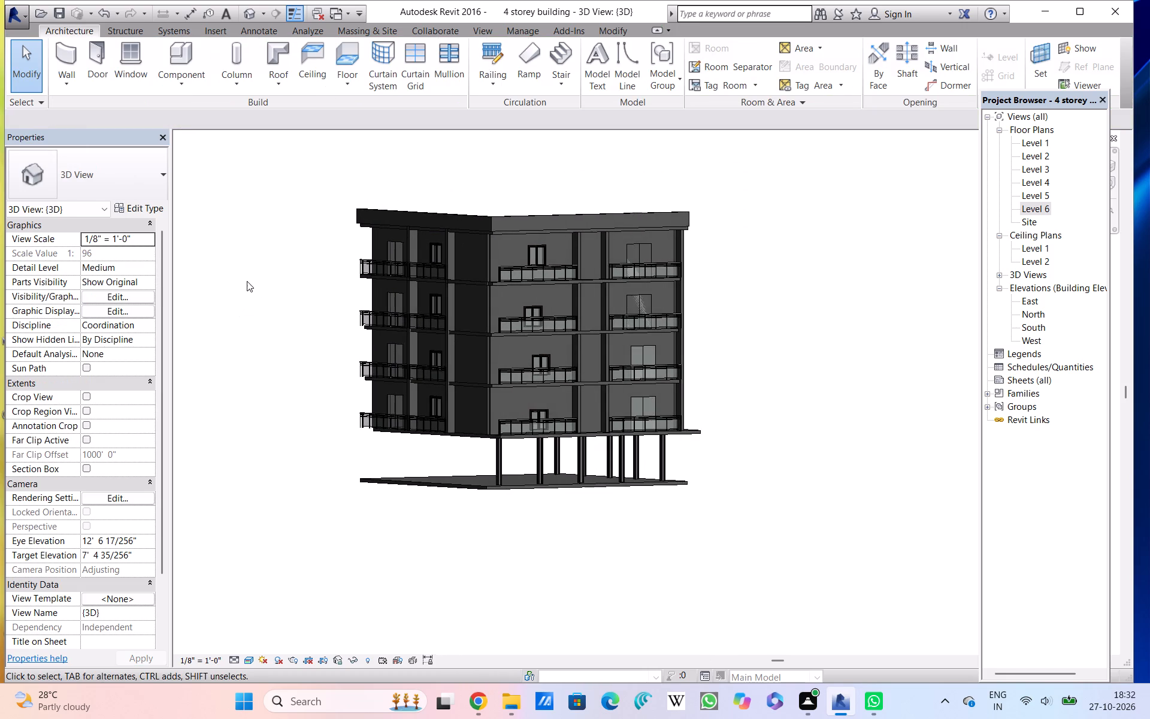
scroll(247, 281, "up", 2)
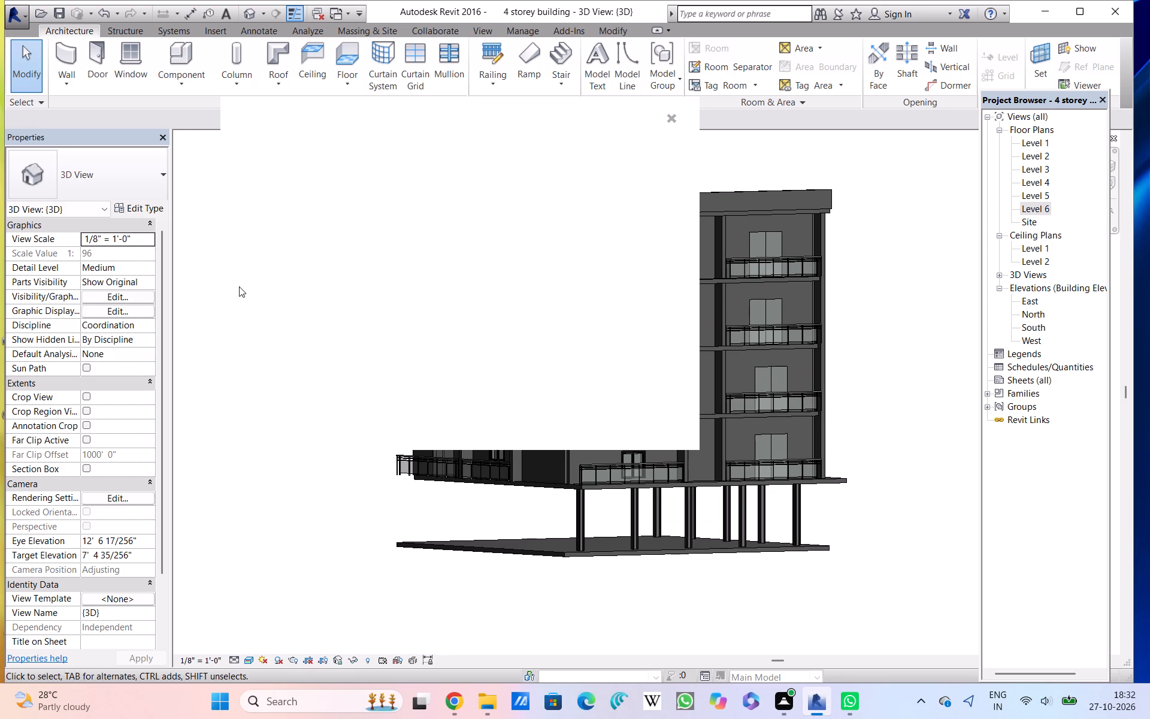
triple_click(671, 121)
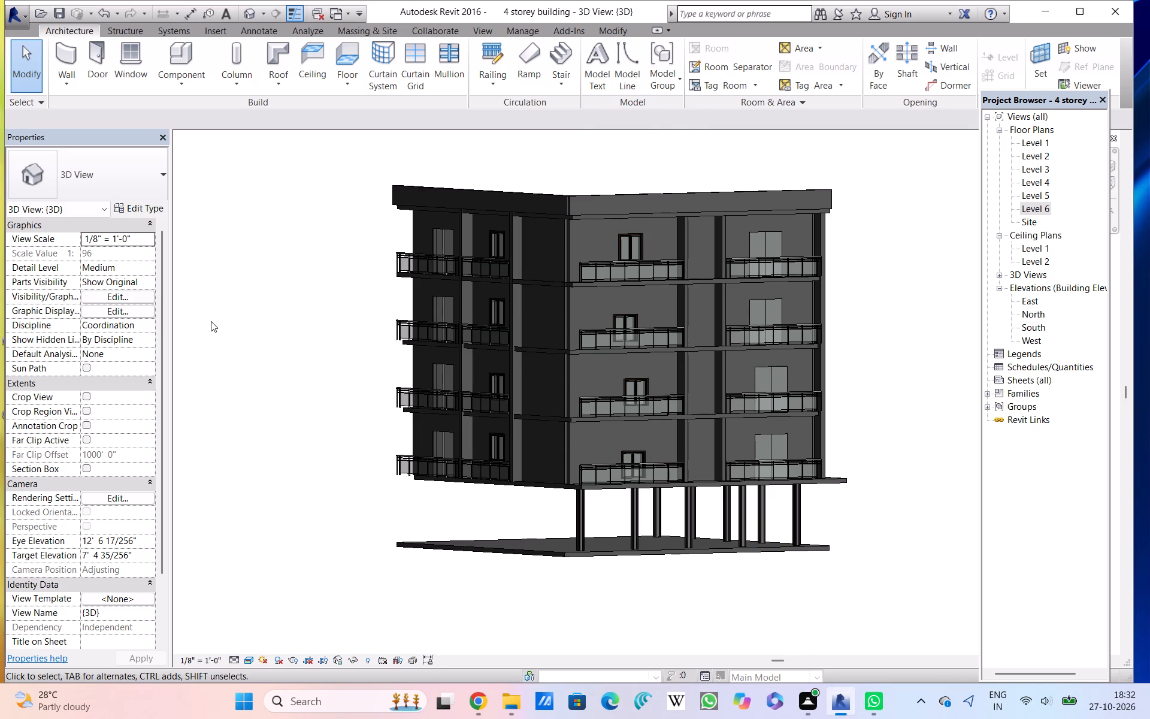
key("ctrl+s")
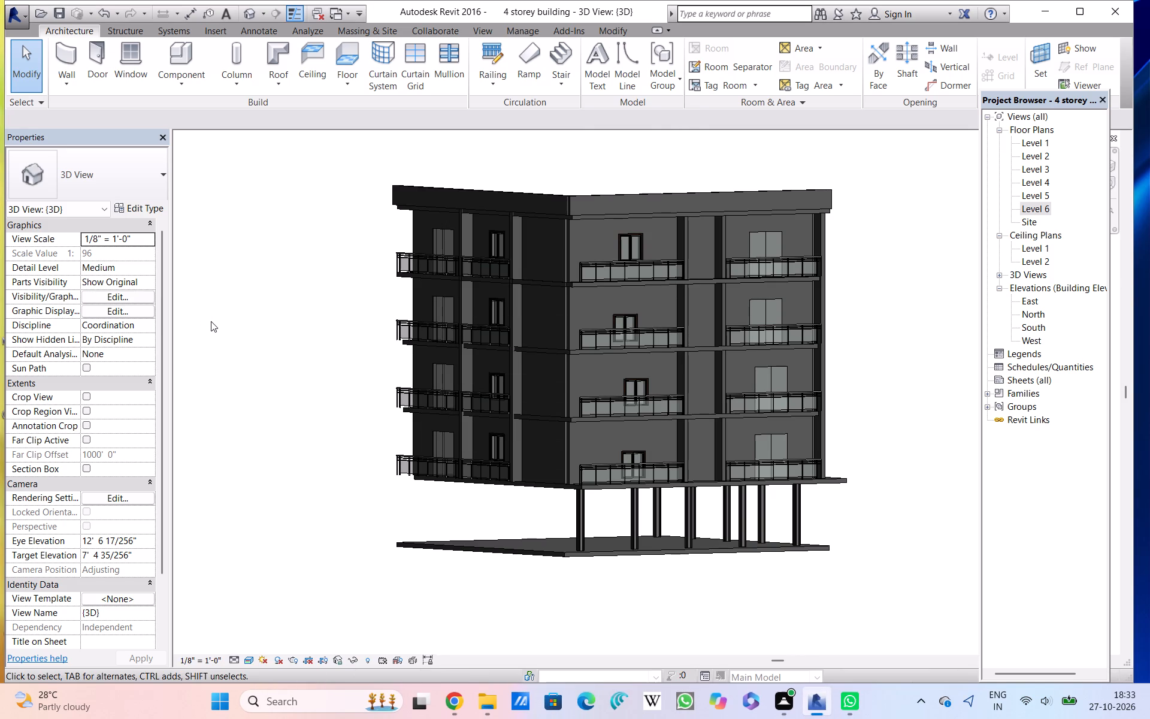
key("ctrl+s")
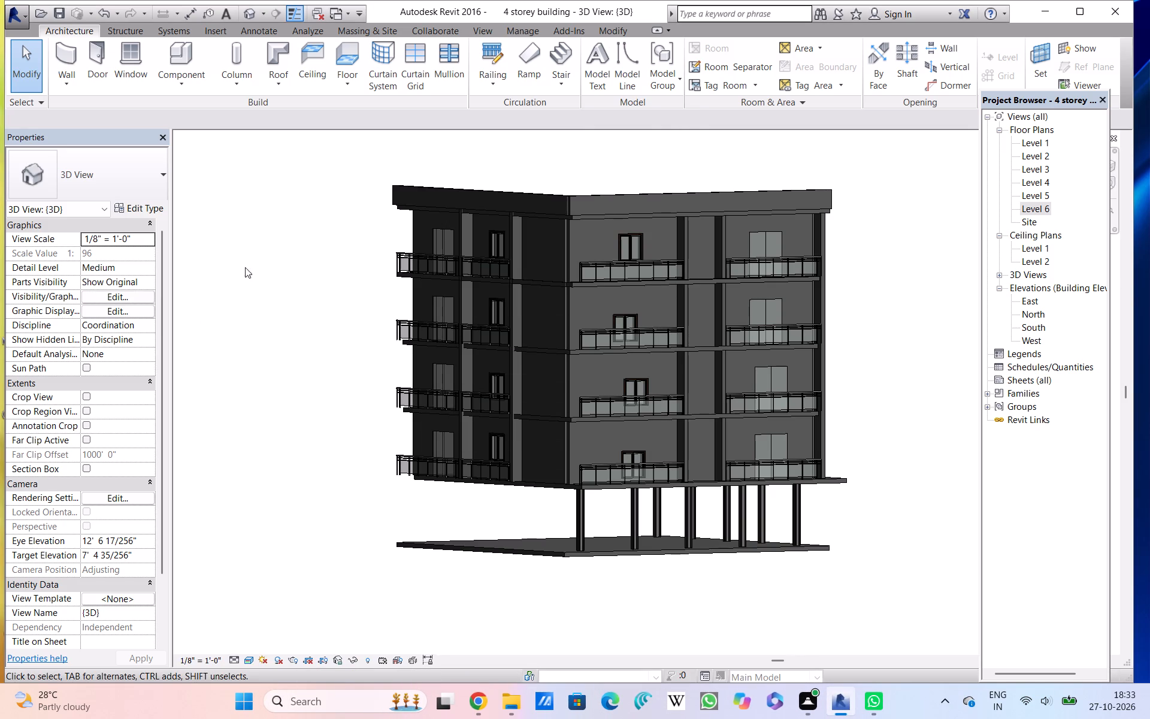
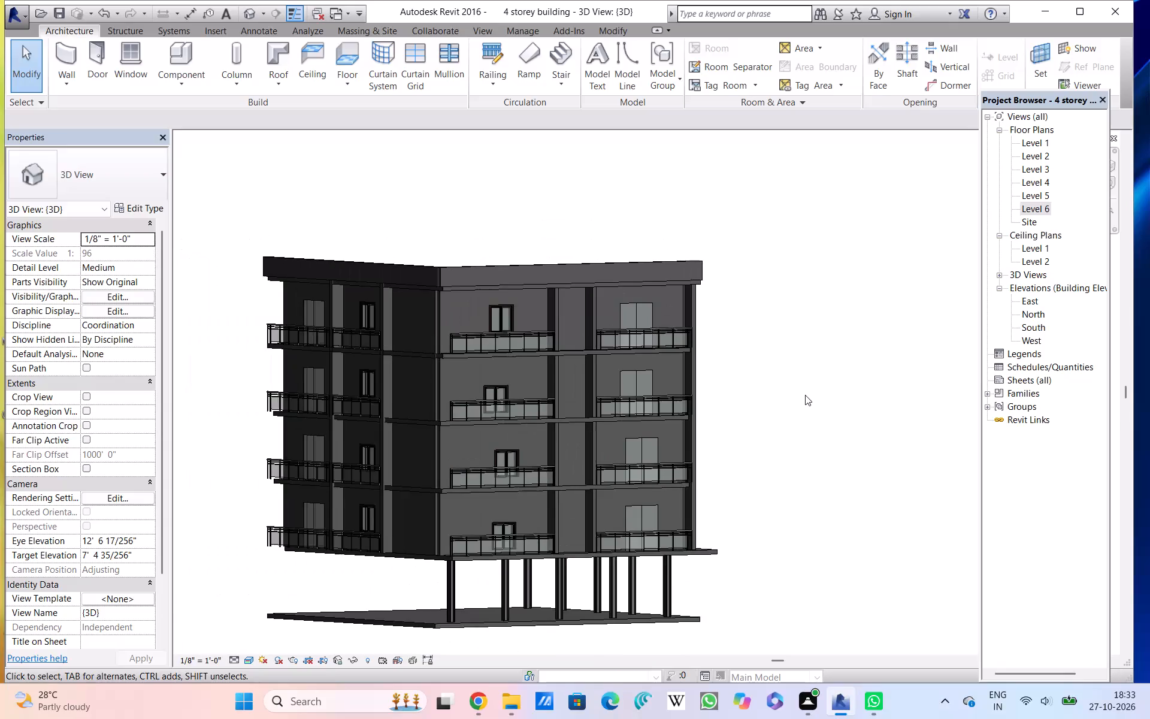
Examine the completed building from several sides in the 3D view, including the roof parapets and balcony facades.
middle_click_drag(777, 449, 765, 472, "shift")
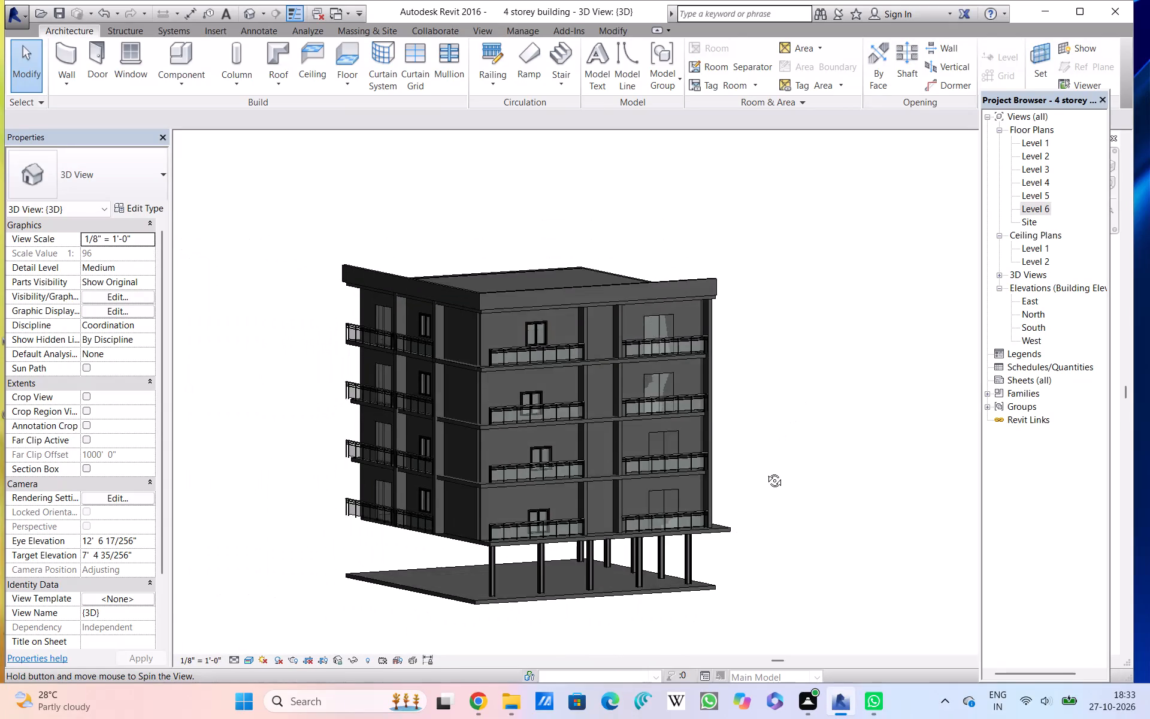
middle_click_drag(765, 472, 548, 446, "shift")
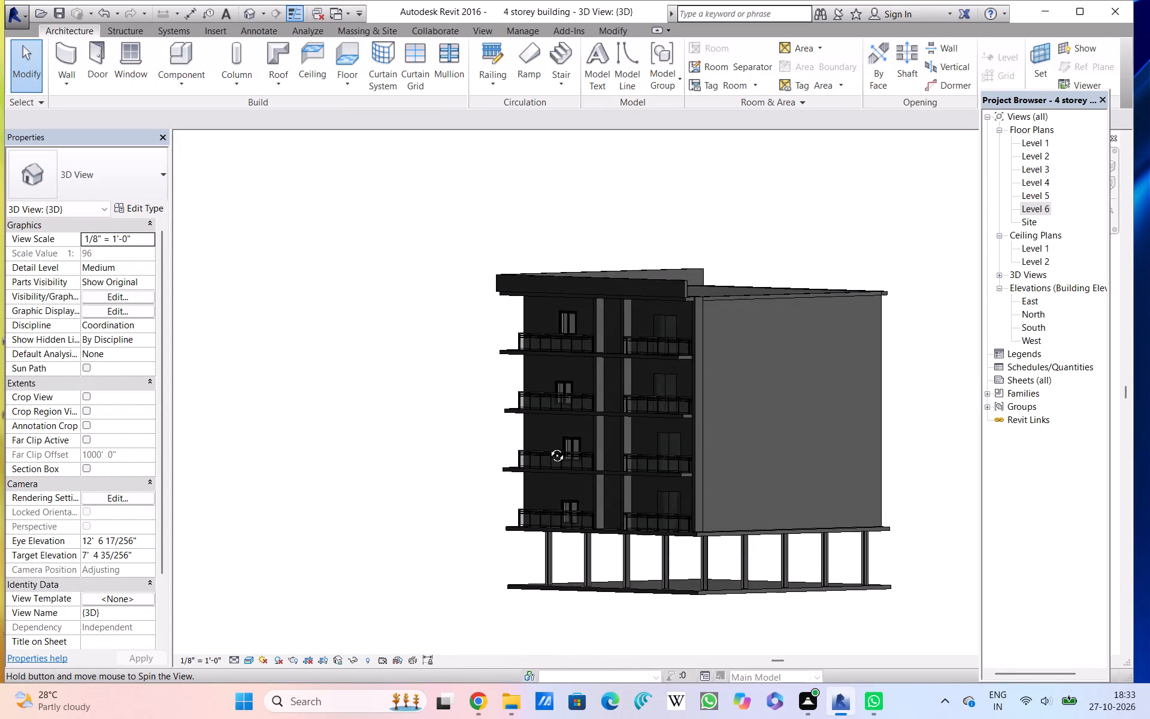
middle_click_drag(548, 446, 824, 470, "shift")
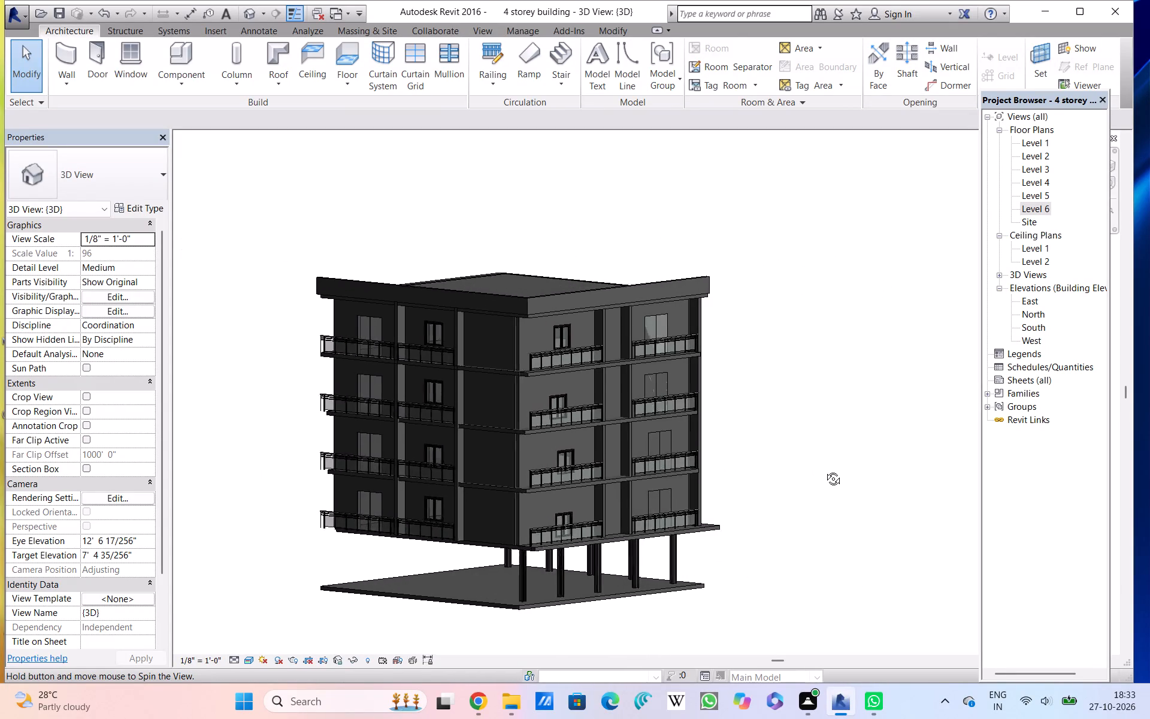
middle_click_drag(824, 470, 840, 472, "shift")
scroll(788, 439, "up", 2)
middle_click_drag(788, 438, 901, 409)
scroll(894, 403, "up", 1)
scroll(892, 400, "down", 1)
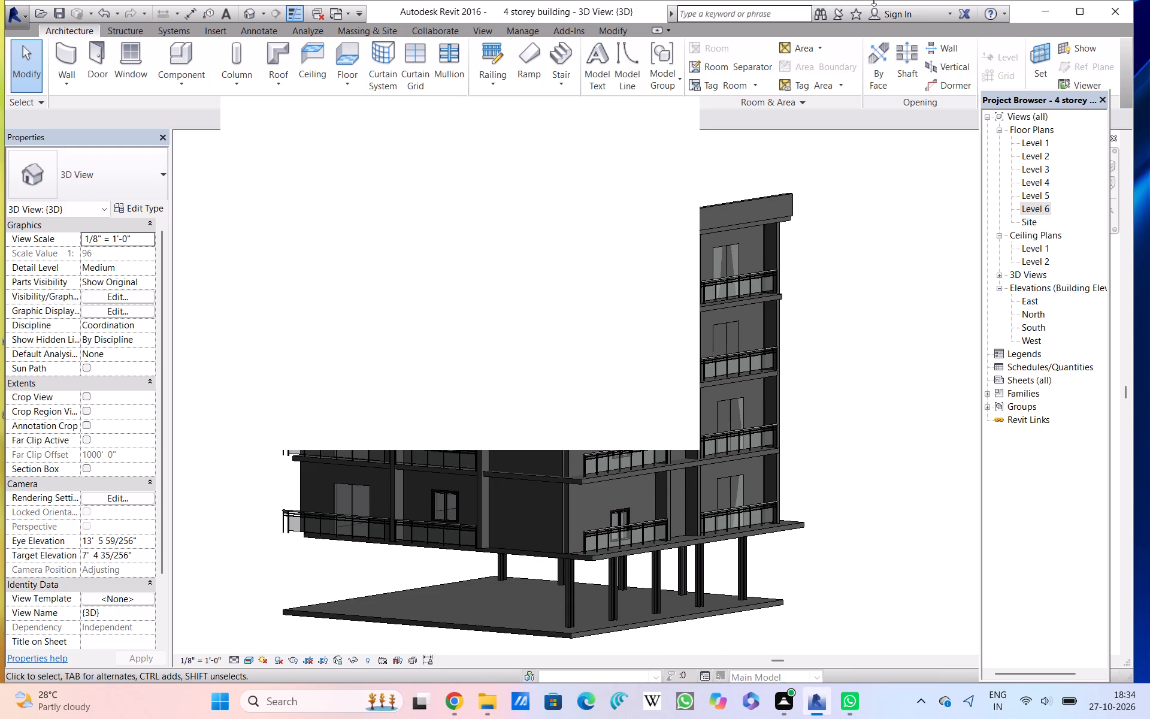
Maximize the project window and close the blank pop-up covering the model.
left_click_drag(874, 0, 868, 5)
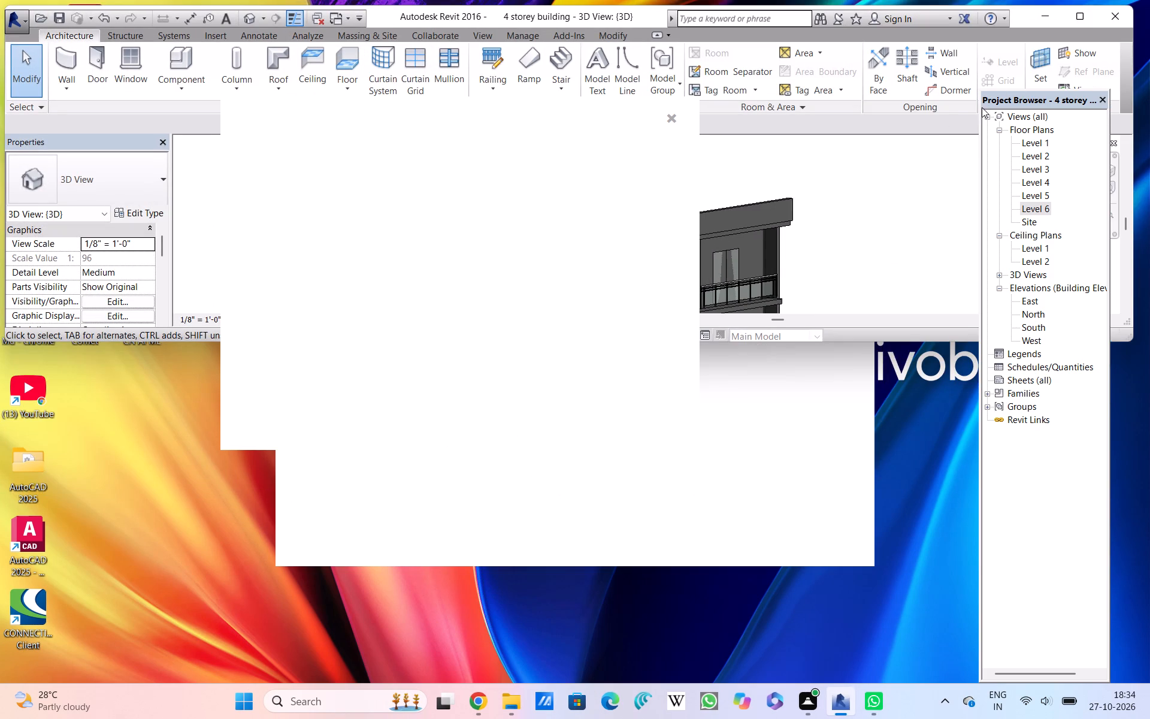
left_click(1076, 10)
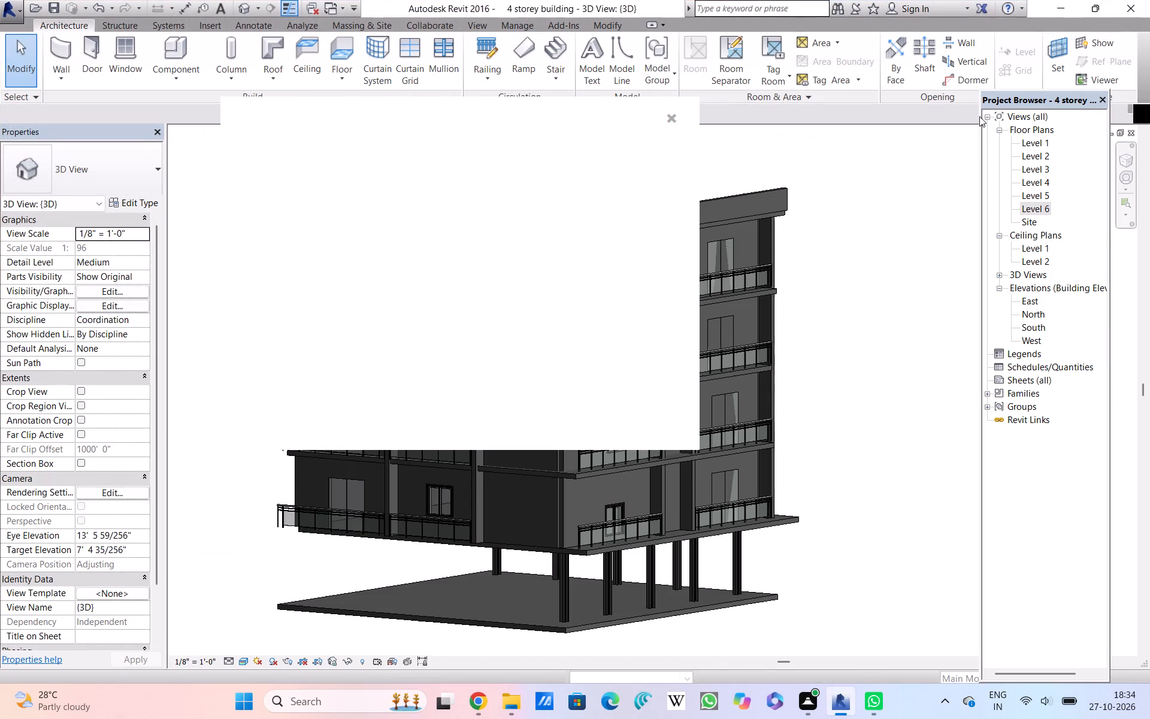
left_click(674, 122)
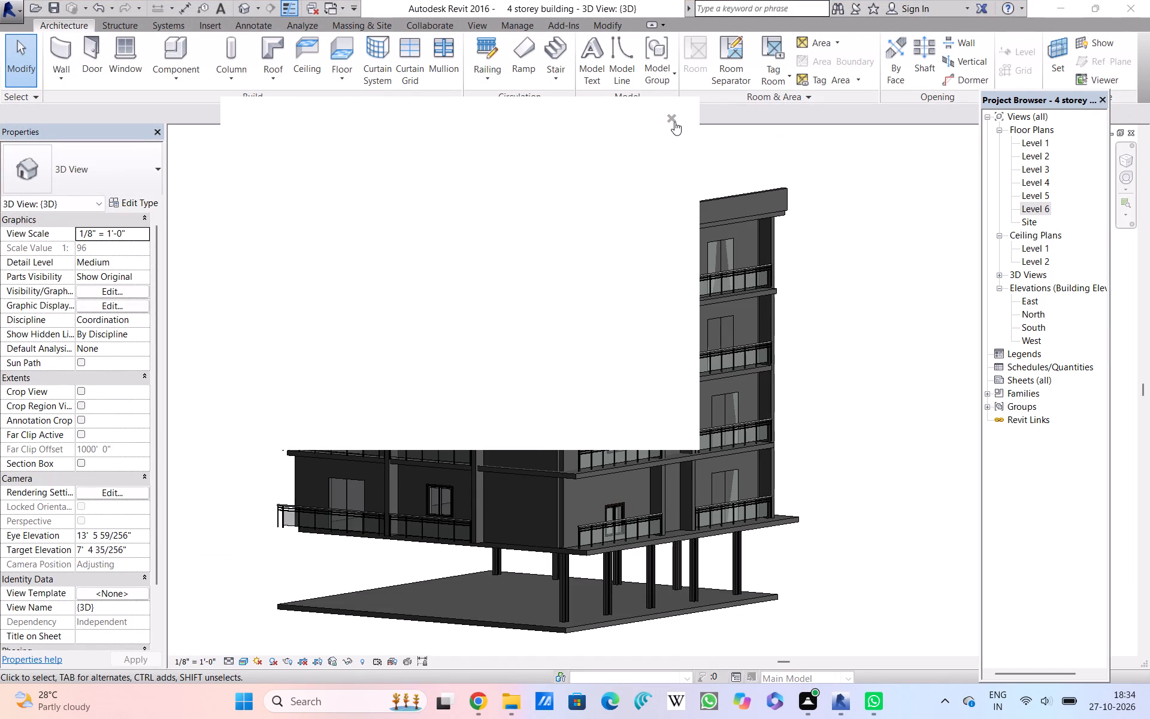
left_click(674, 122)
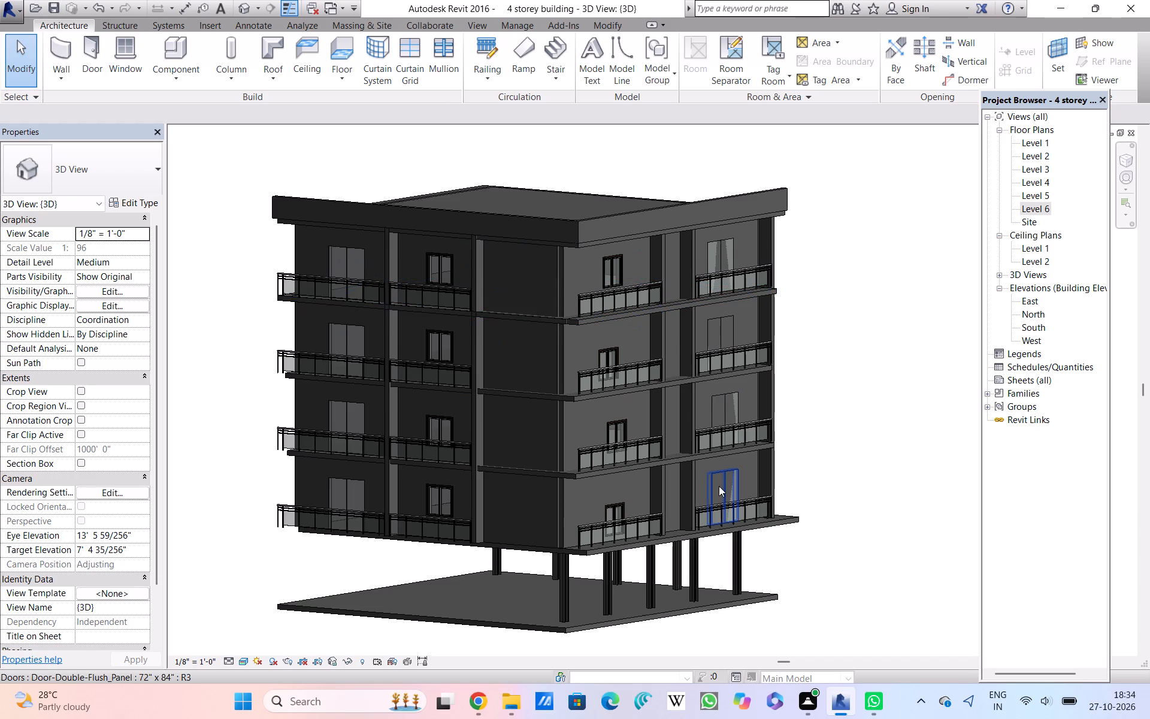
Examine the doors, windows and balcony railings on the building's facade at close range.
scroll(715, 479, "up", 5)
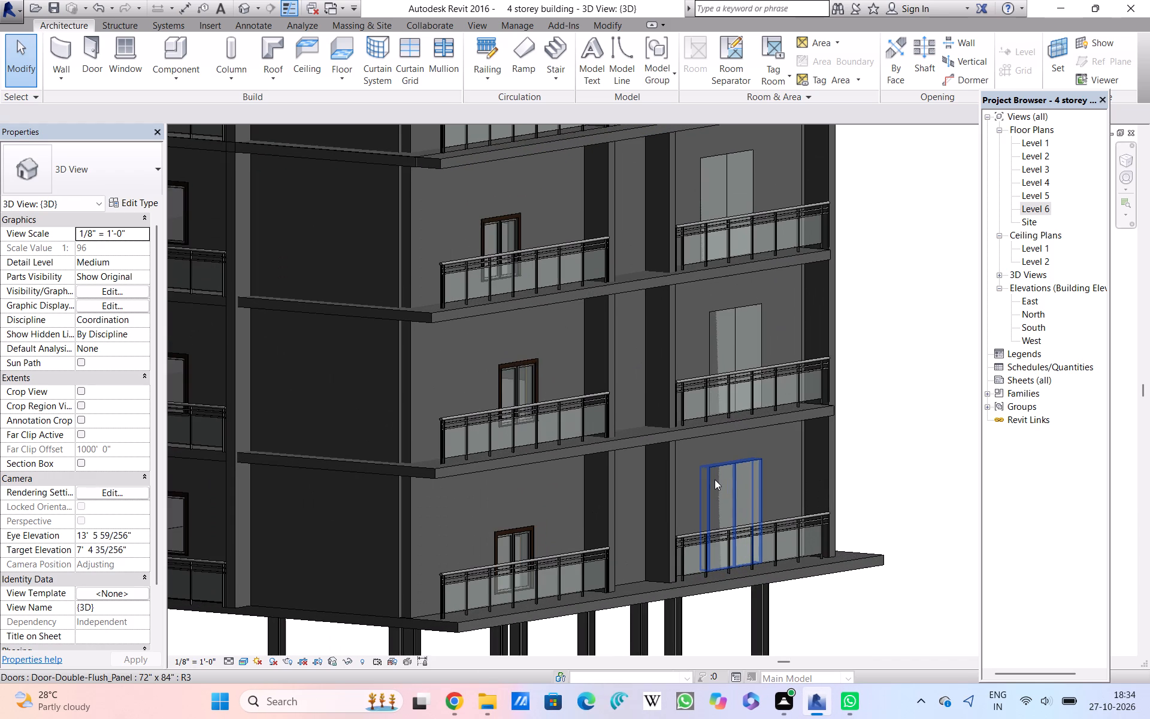
scroll(846, 445, "down", 3)
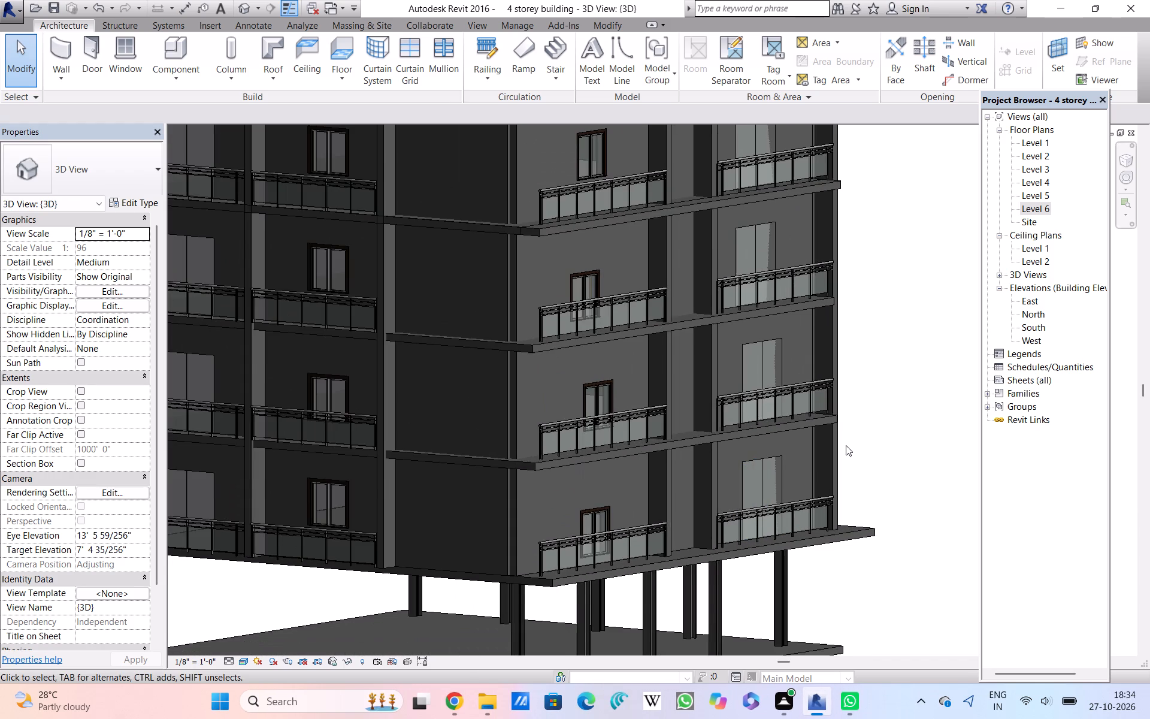
scroll(772, 282, "up", 5)
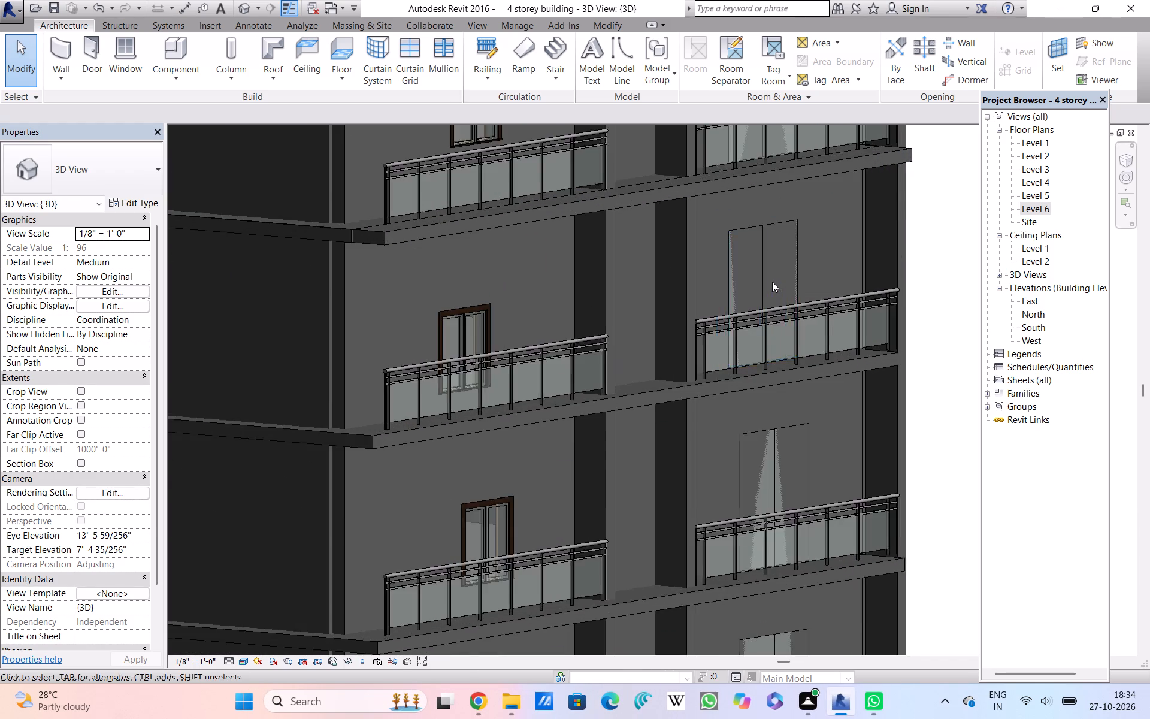
scroll(772, 282, "up", 8)
scroll(772, 282, "down", 14)
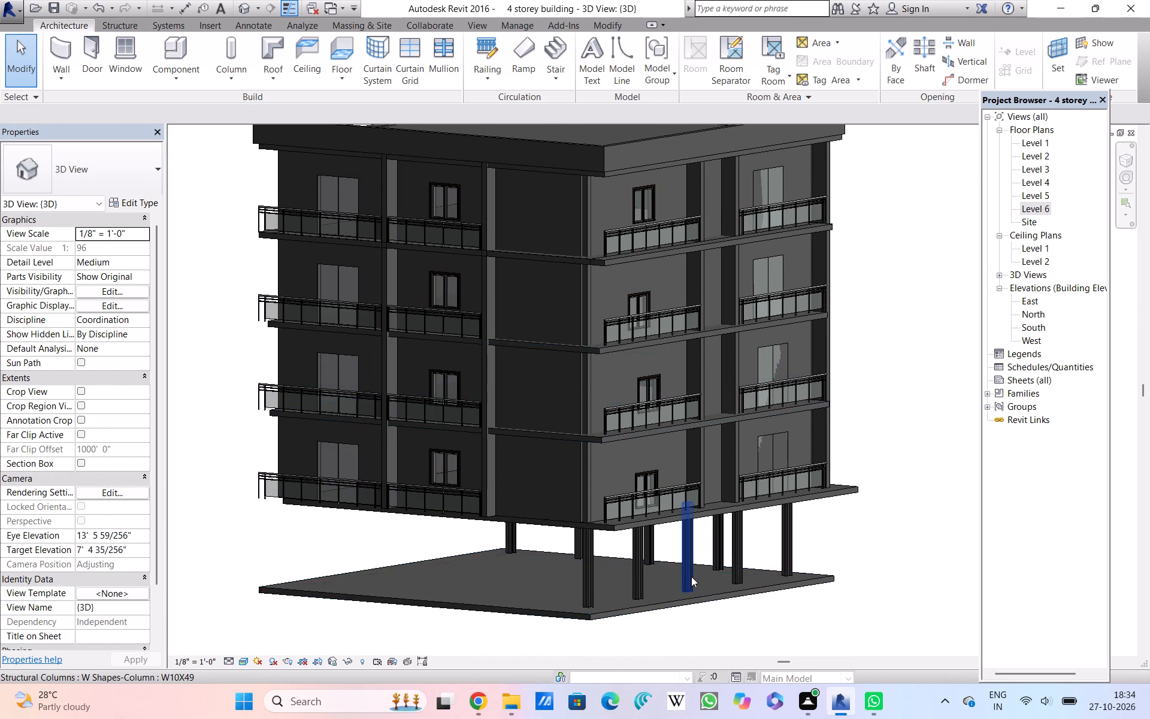
Examine the ground-level columns and base slab beneath the first raised floor.
scroll(691, 576, "up", 3)
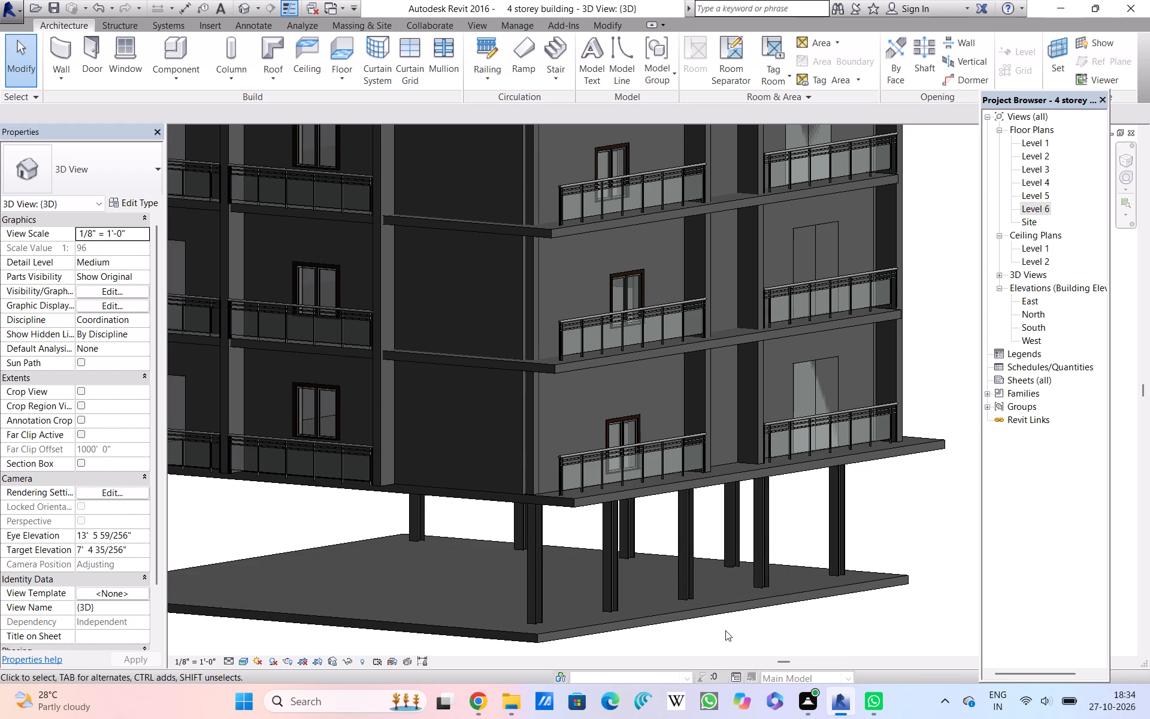
scroll(725, 630, "up", 6)
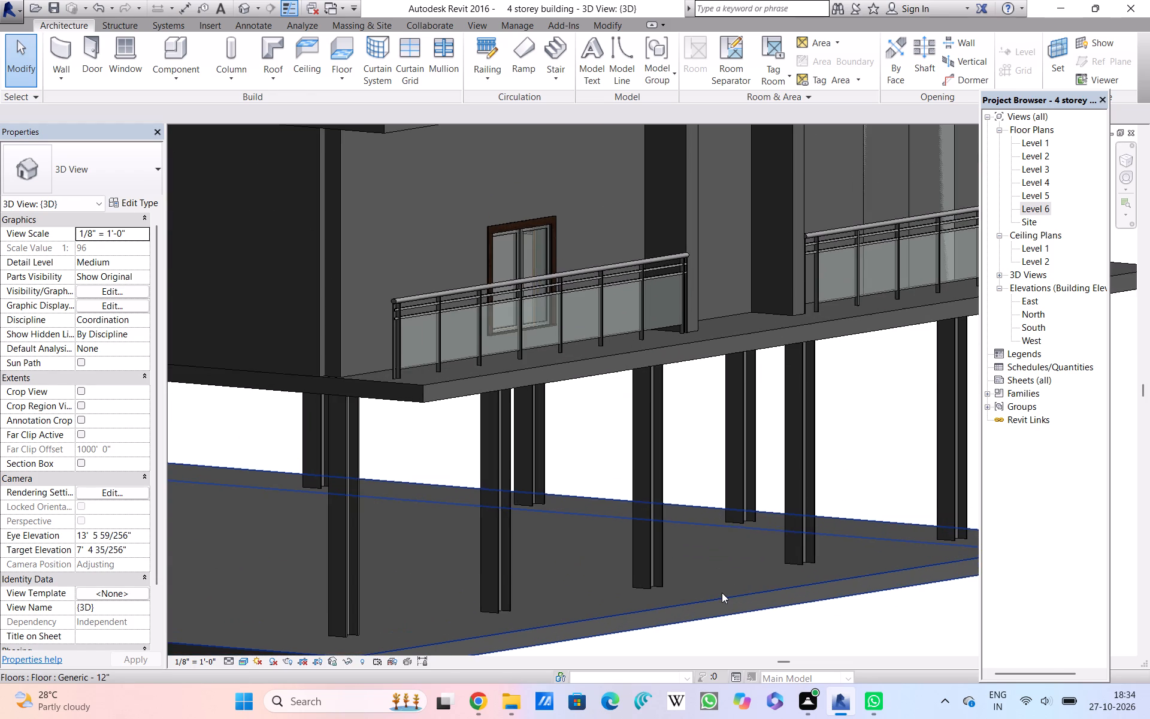
scroll(722, 593, "up", 6)
scroll(722, 593, "down", 6)
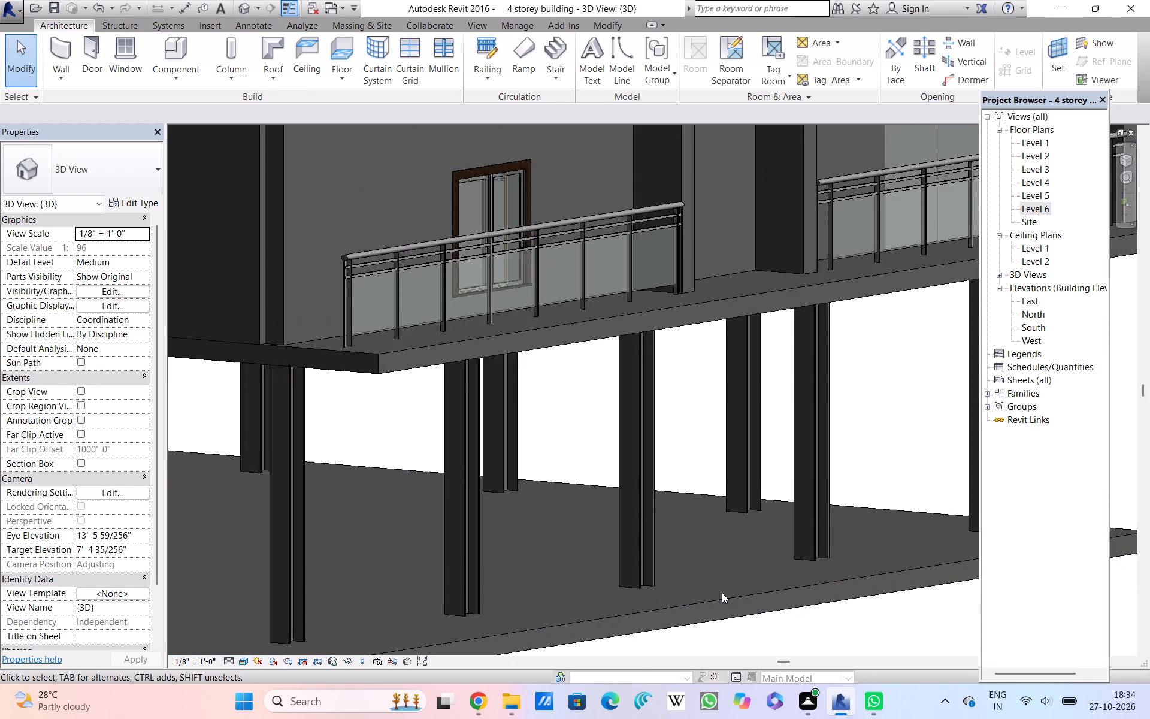
scroll(722, 593, "down", 8)
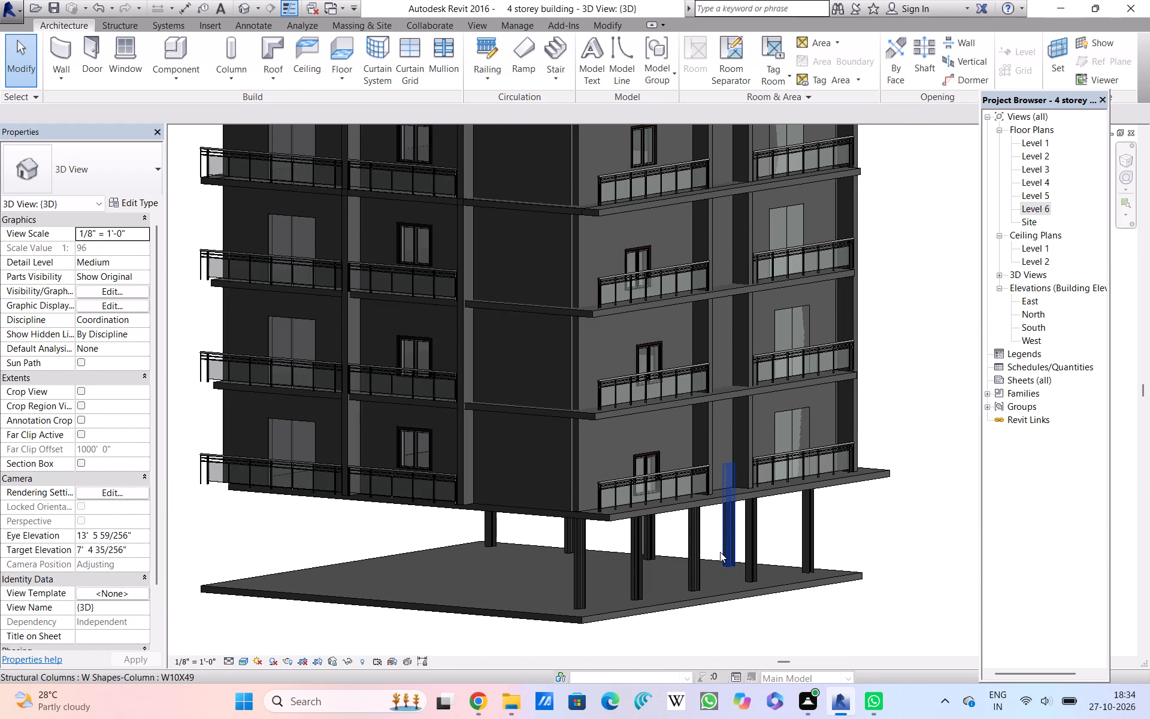
scroll(720, 552, "down", 1)
Examine the building as a whole, including the projecting floor slab edges at the front corner.
middle_click_drag(789, 596, 785, 656)
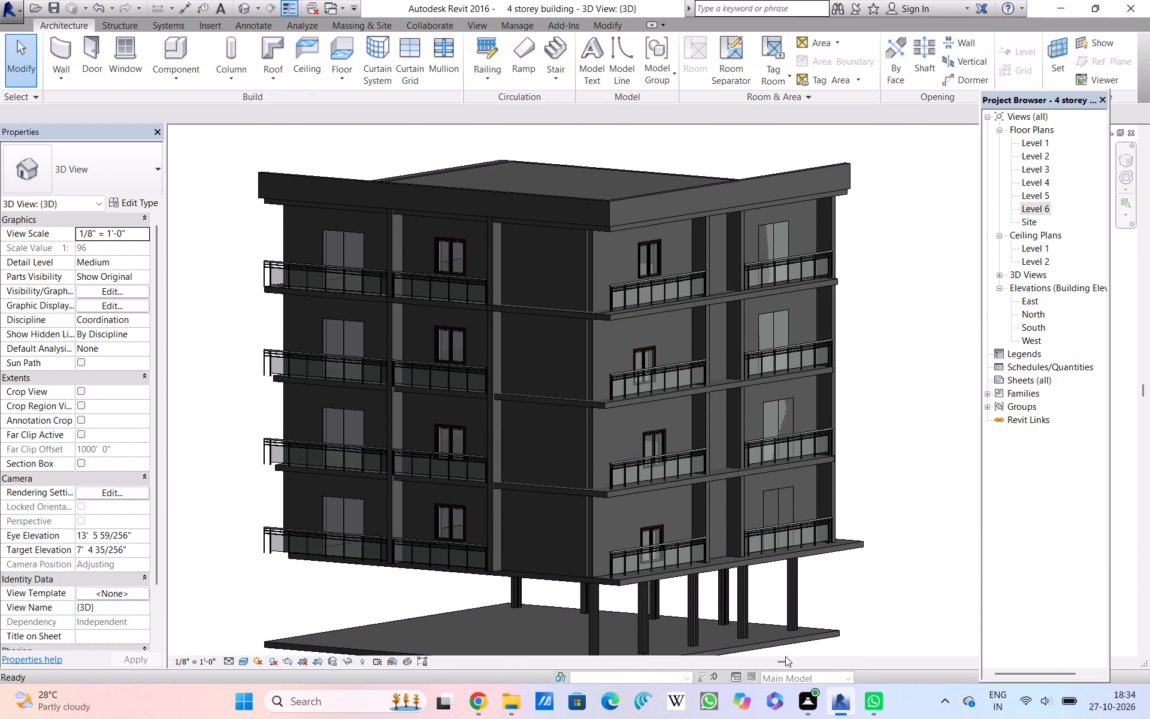
scroll(706, 443, "up", 3)
scroll(706, 443, "down", 4)
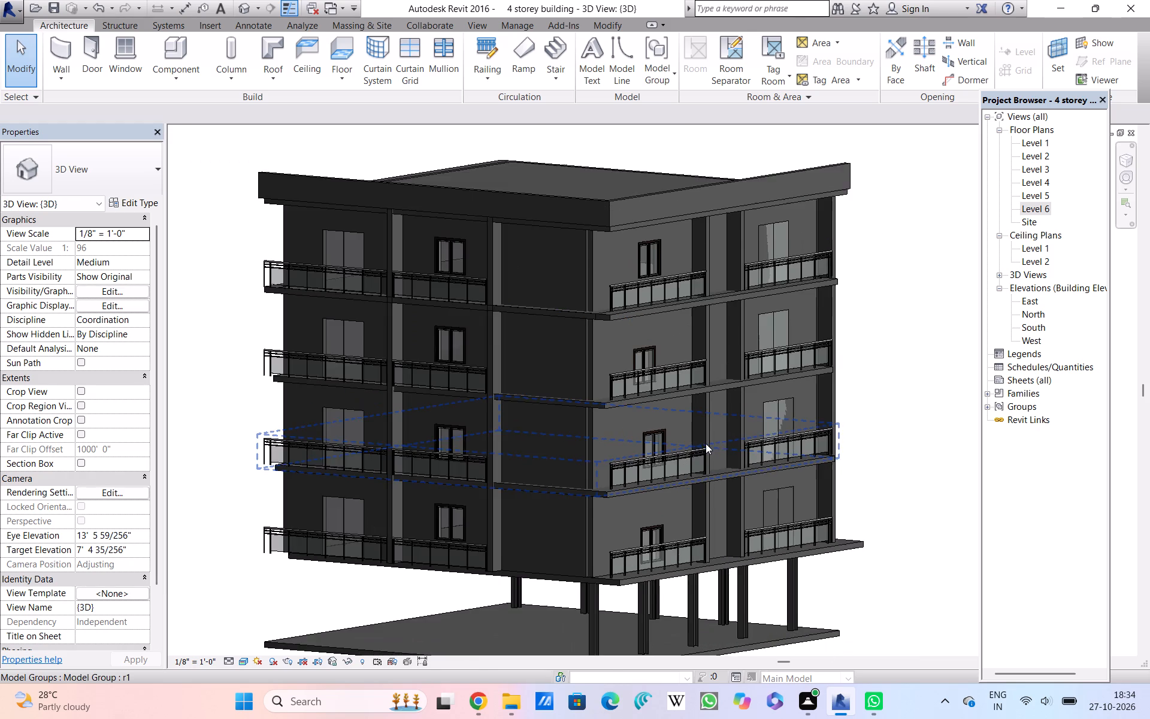
scroll(706, 443, "down", 3)
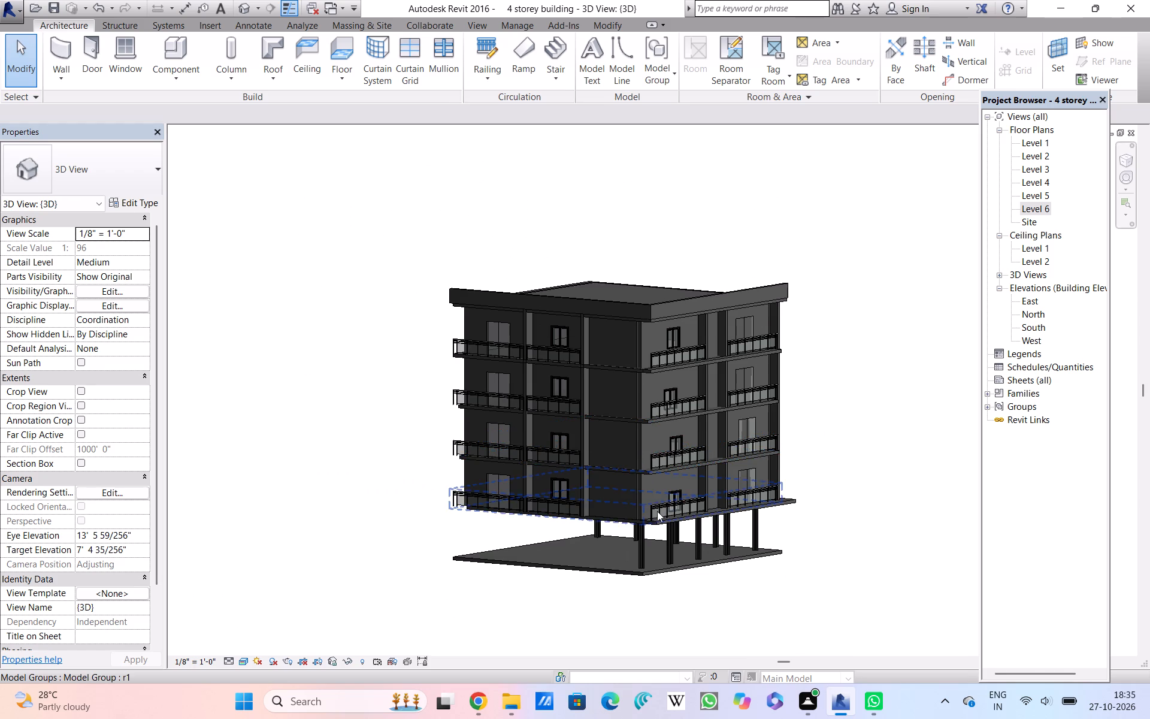
scroll(657, 511, "up", 8)
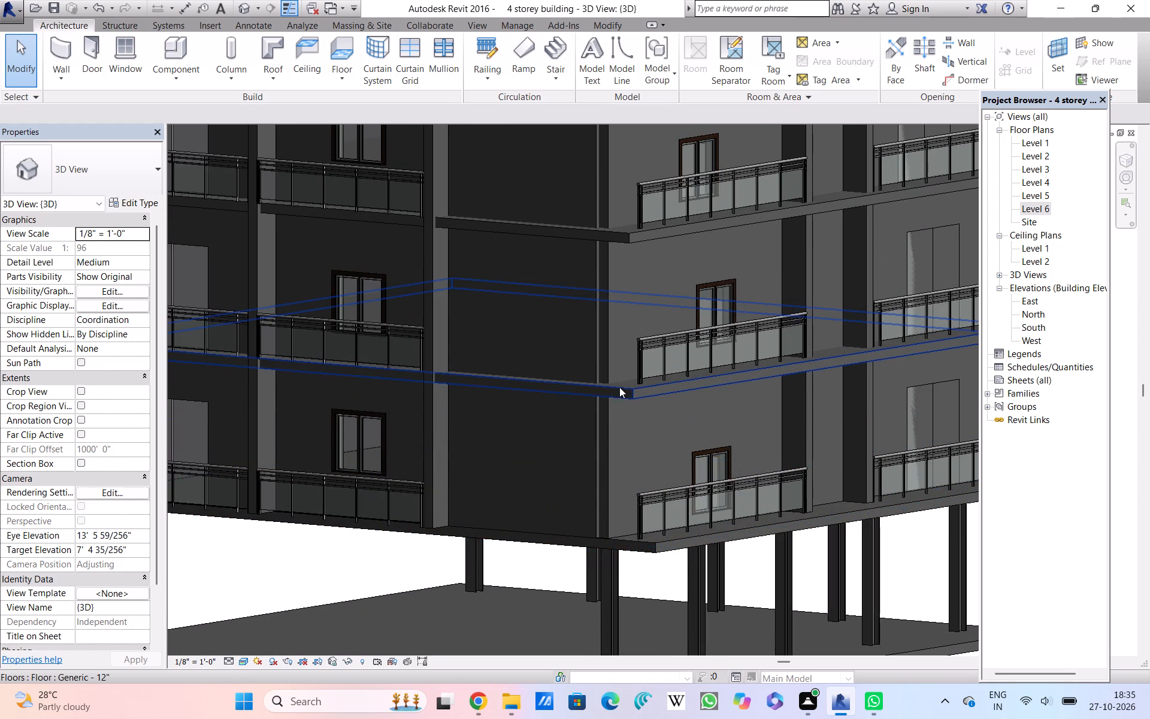
scroll(618, 385, "up", 2)
scroll(618, 385, "down", 3)
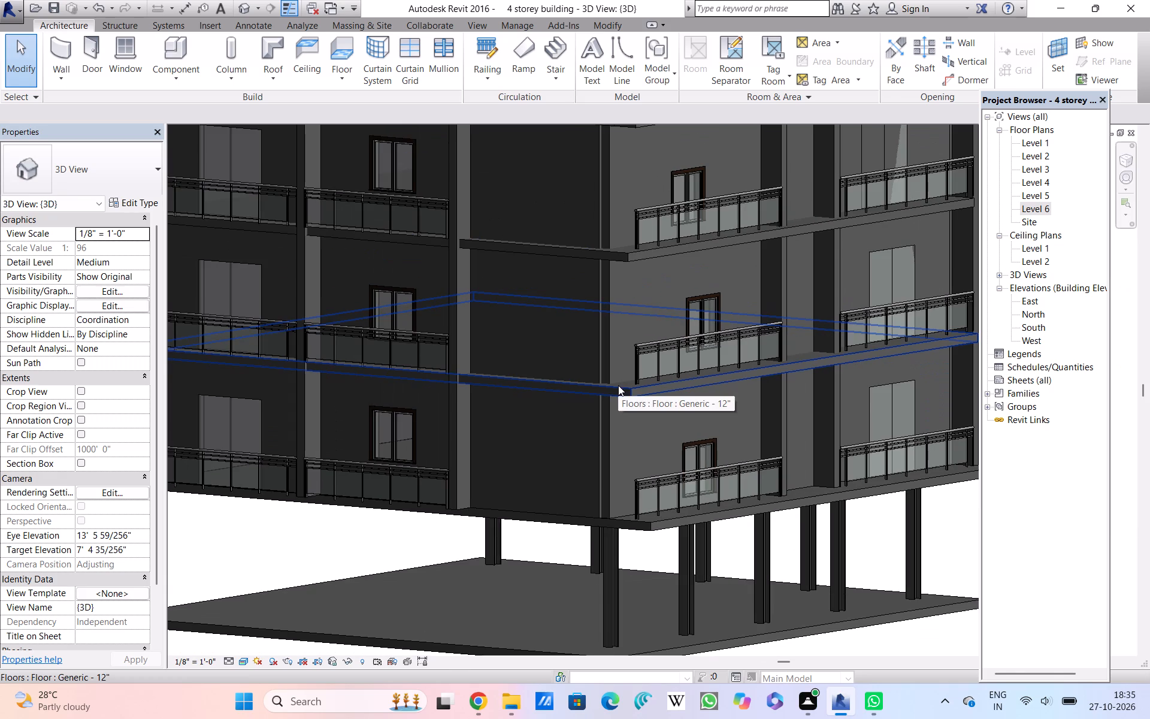
scroll(618, 385, "up", 3)
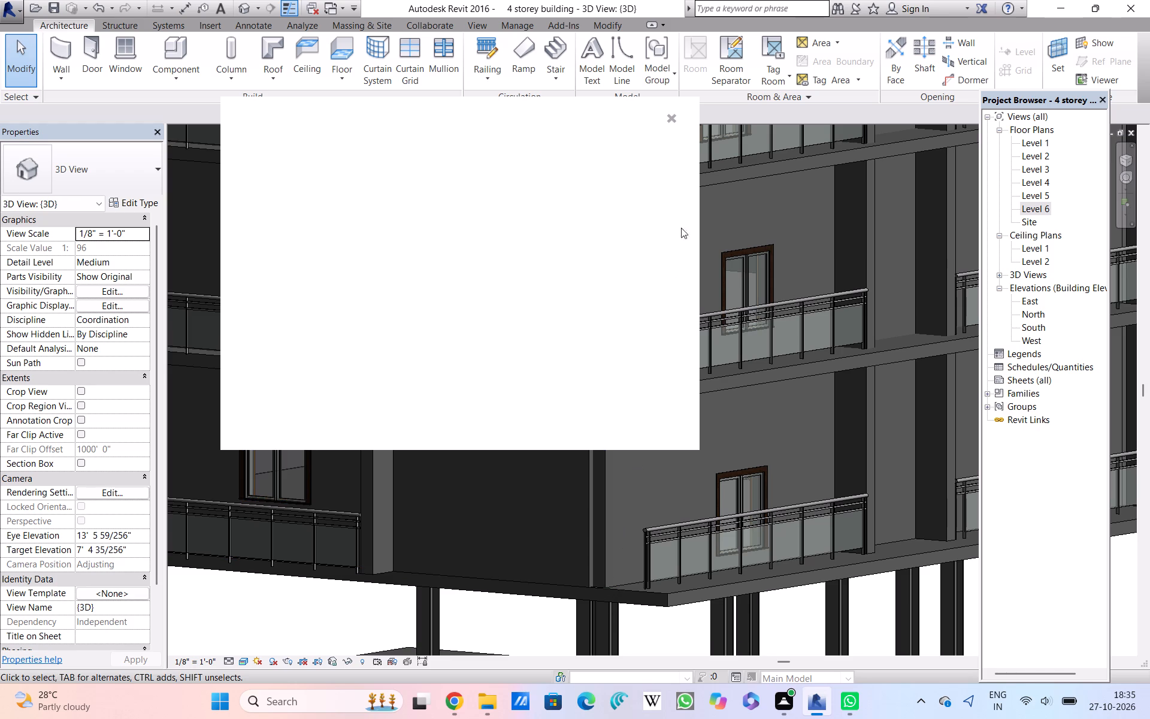
Close the blank pop-up covering the model again.
left_click(672, 120)
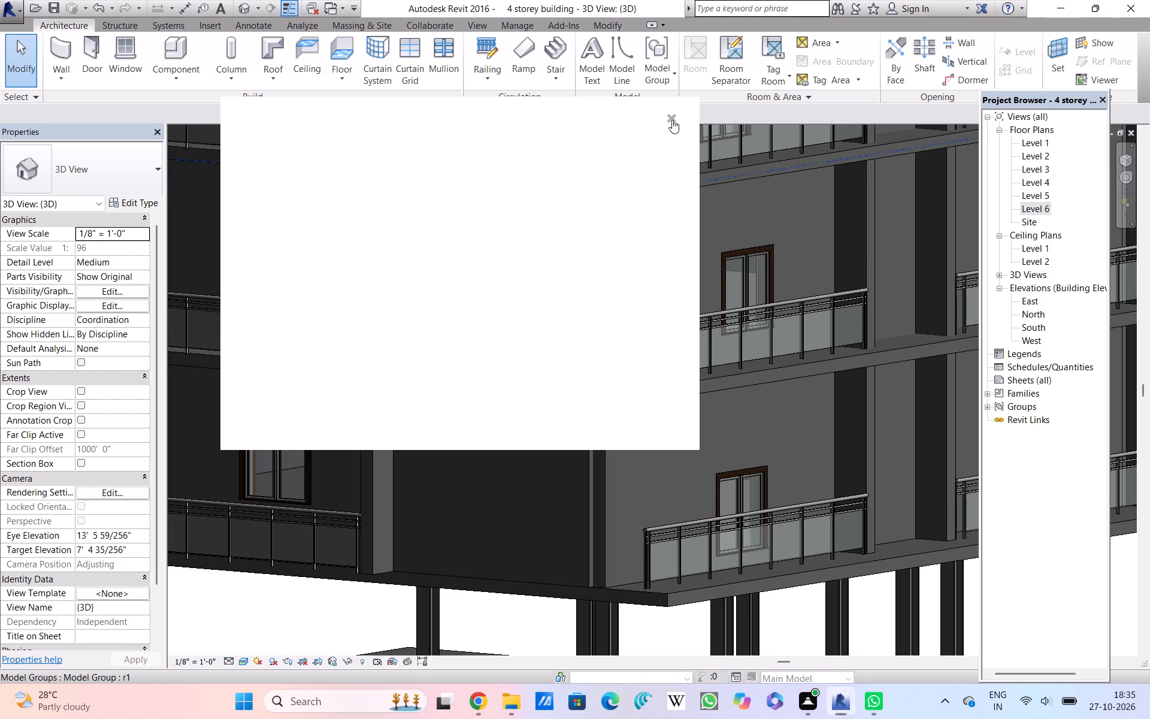
left_click(672, 120)
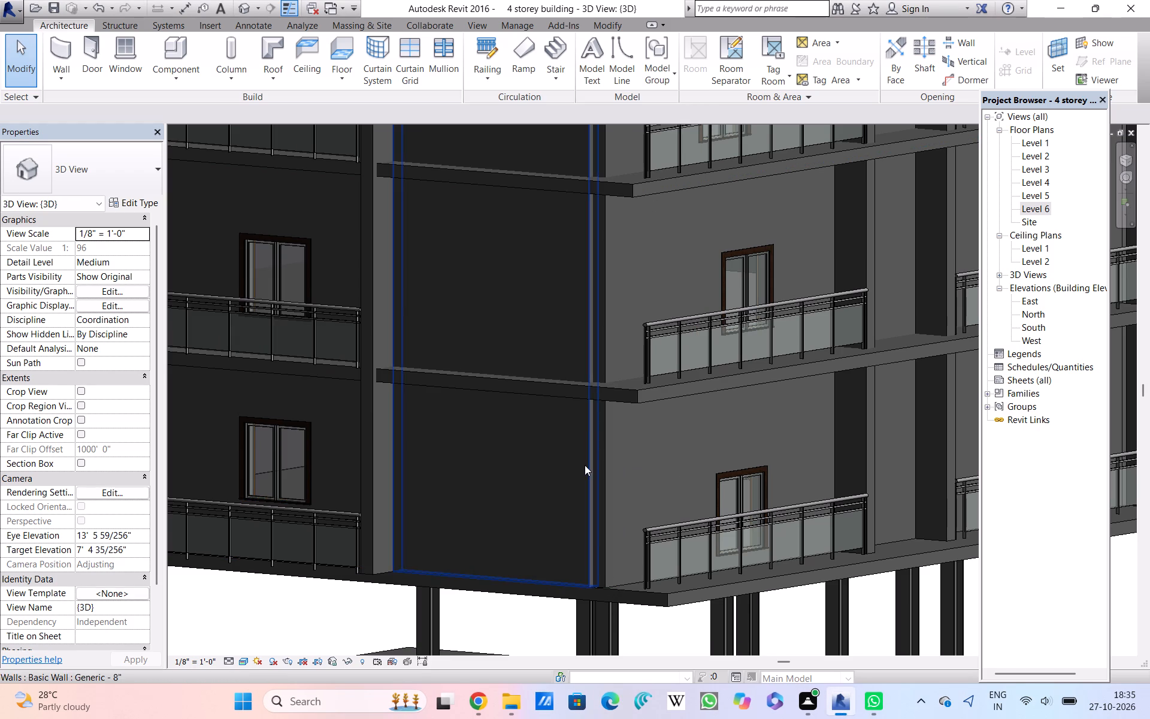
Examine the lowest storey's wall corner, balcony slab and railing up to the balcony window.
scroll(554, 618, "up", 7)
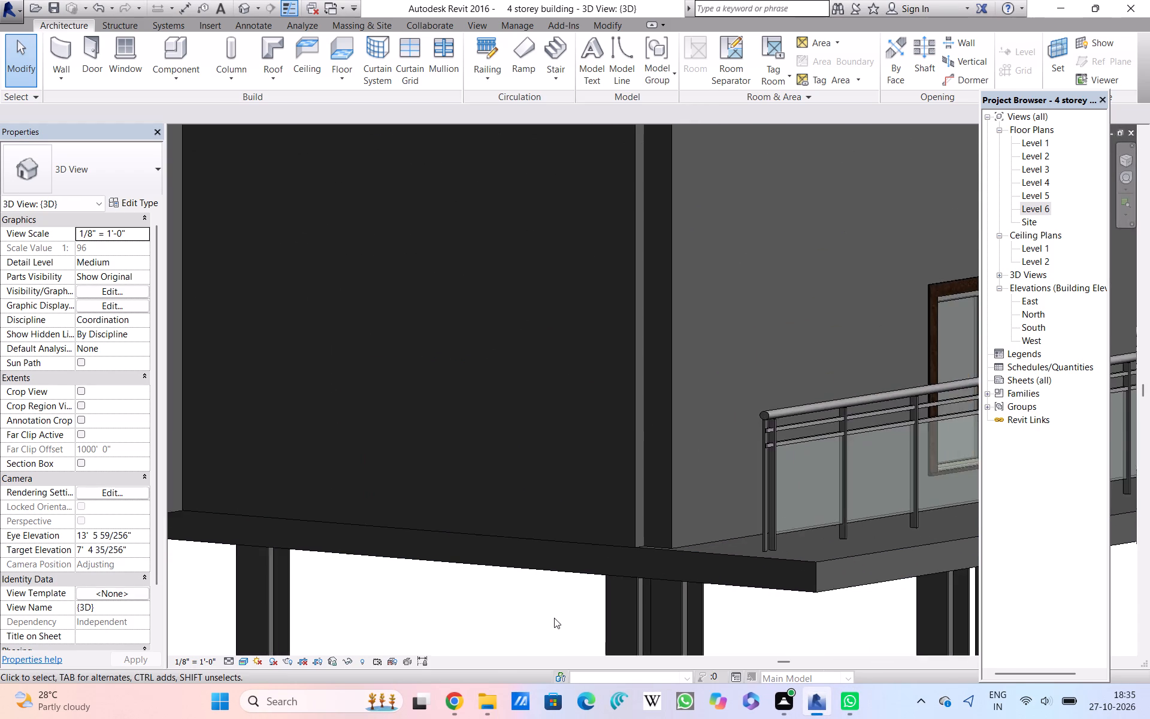
scroll(573, 501, "down", 2)
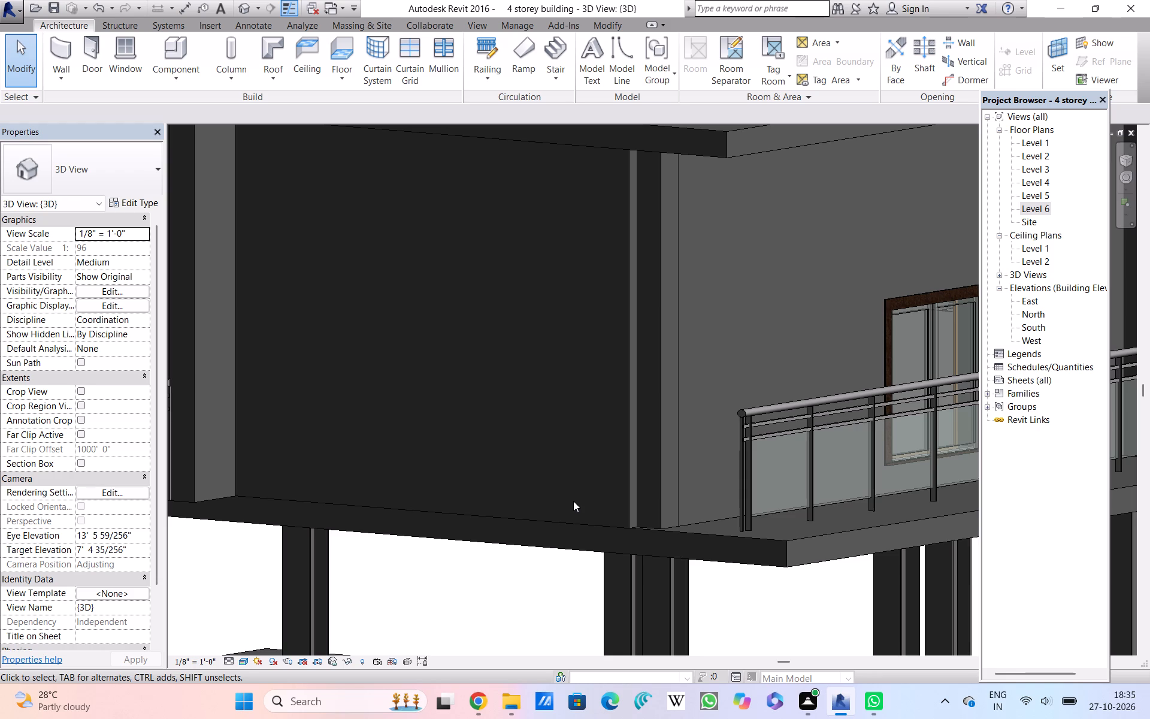
middle_click_drag(877, 480, 753, 509)
scroll(877, 480, "down", 1)
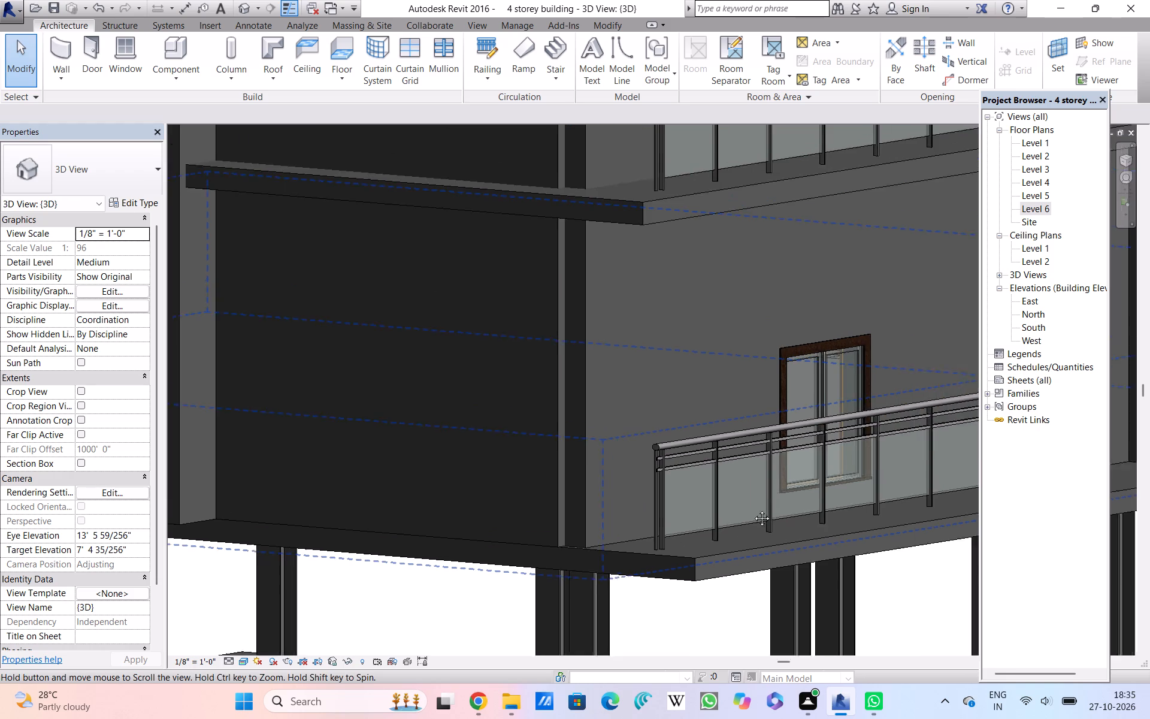
middle_click_drag(753, 509, 532, 505)
scroll(531, 504, "down", 2)
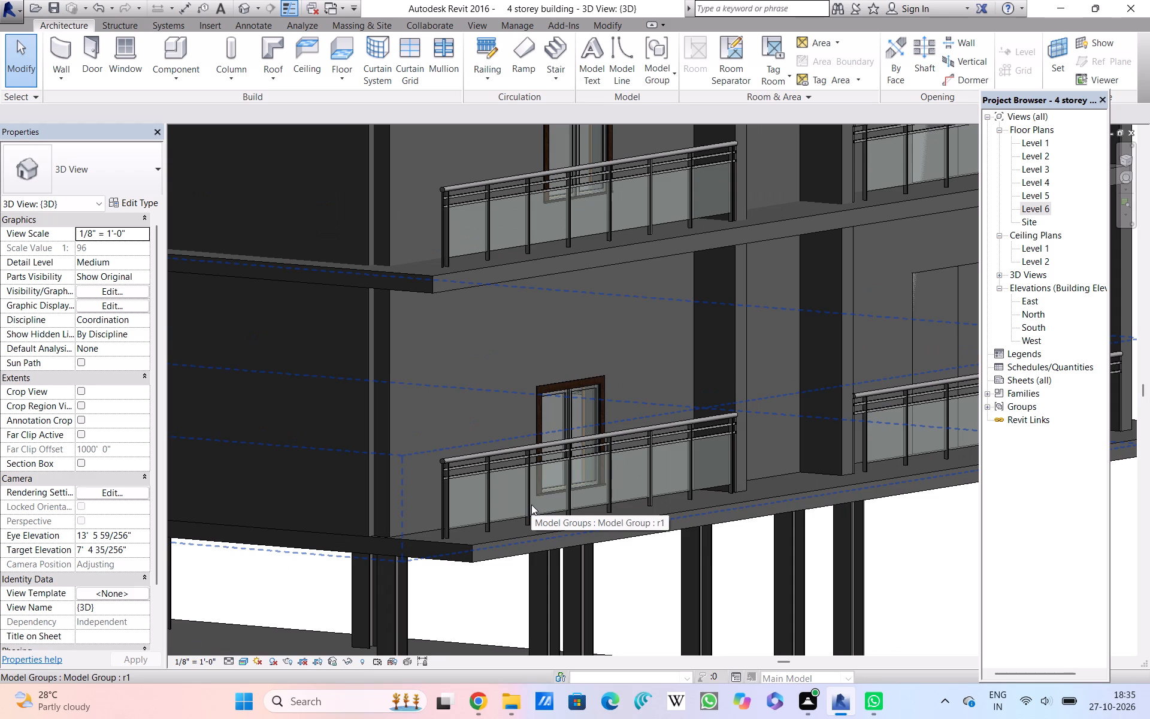
scroll(475, 406, "up", 3)
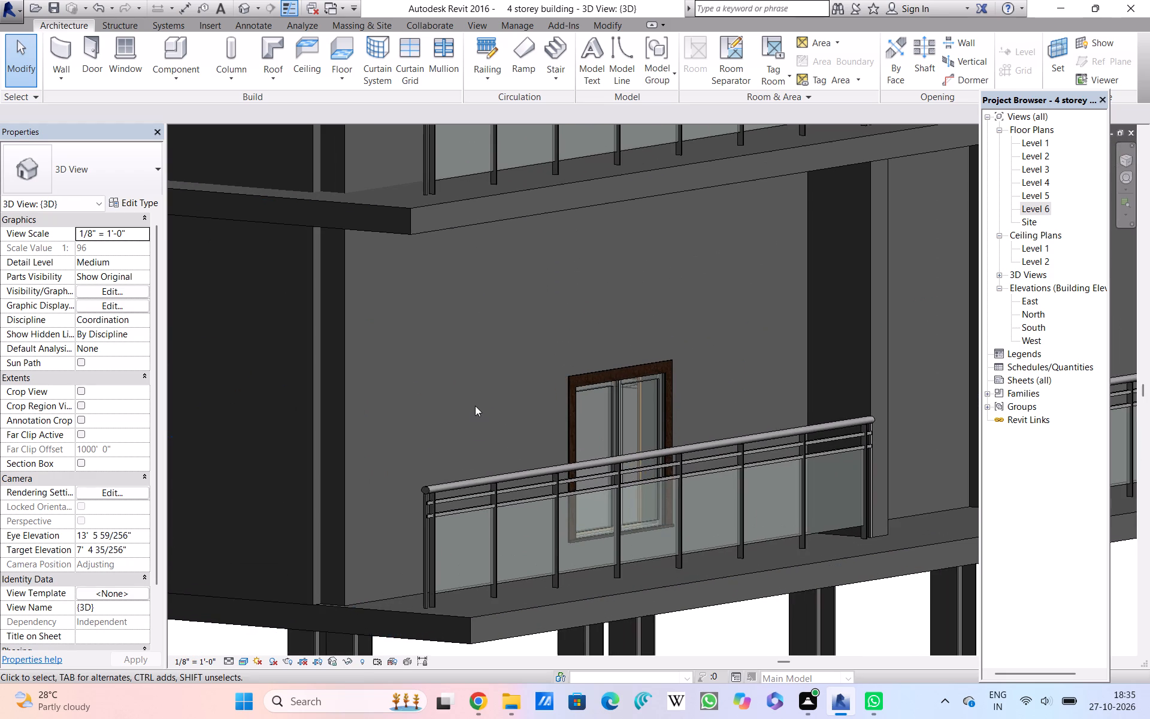
scroll(475, 406, "up", 3)
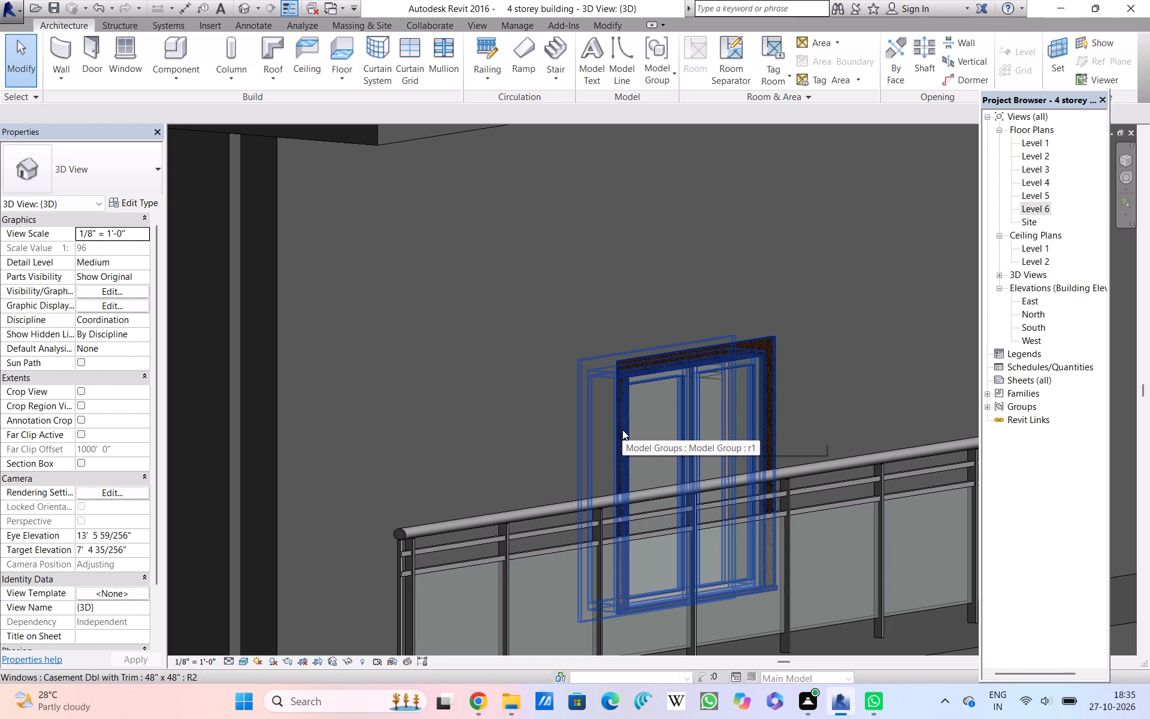
Check the properties of the Level 2 Casement Dbl with Trim window behind the balcony railing and inspect its frame up close.
left_click(622, 430)
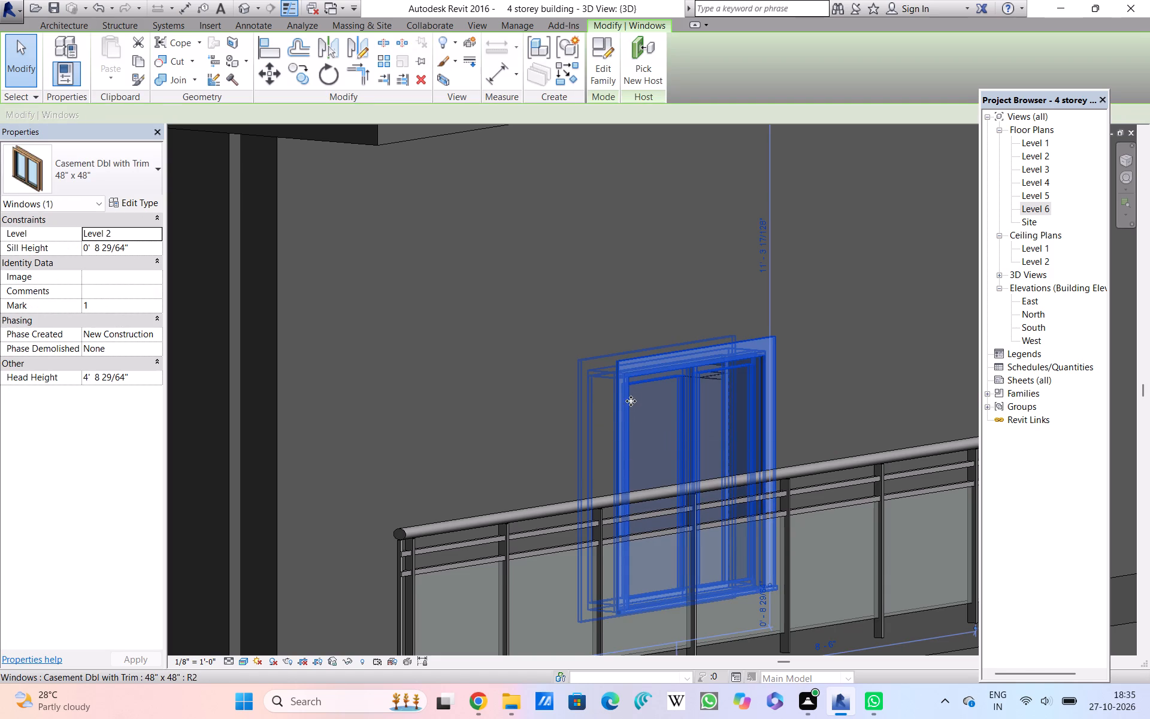
left_click(576, 349)
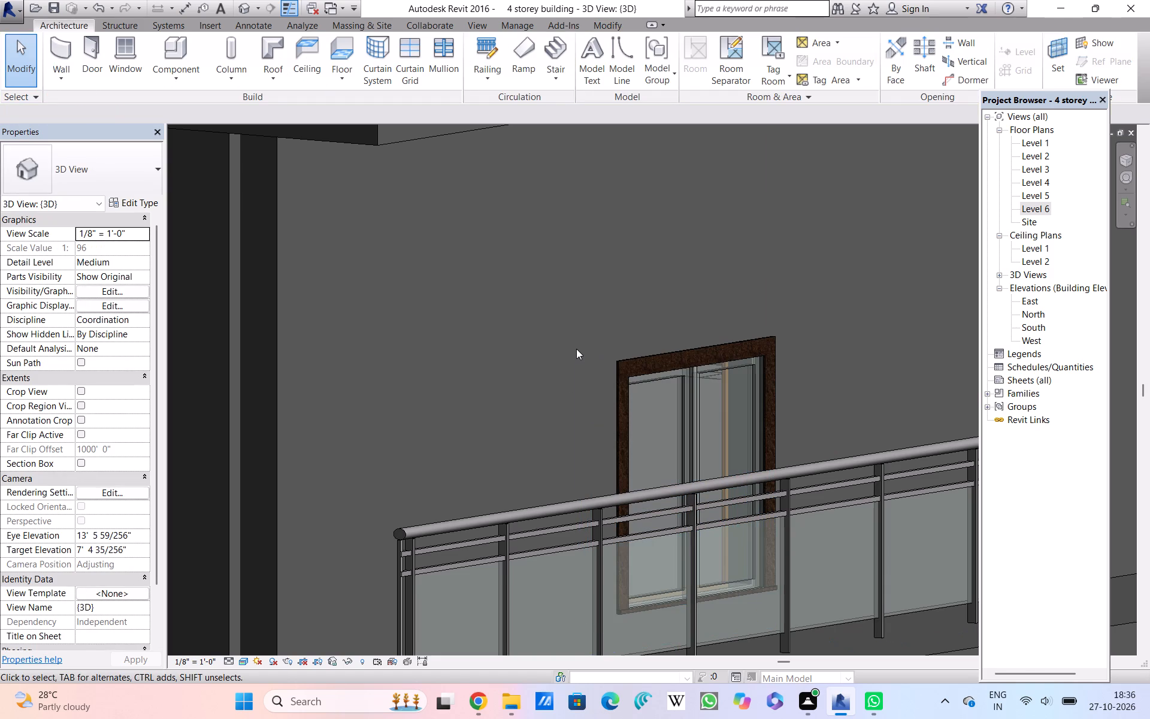
scroll(576, 349, "up", 6)
scroll(628, 388, "down", 1)
middle_click_drag(628, 388, 491, 368)
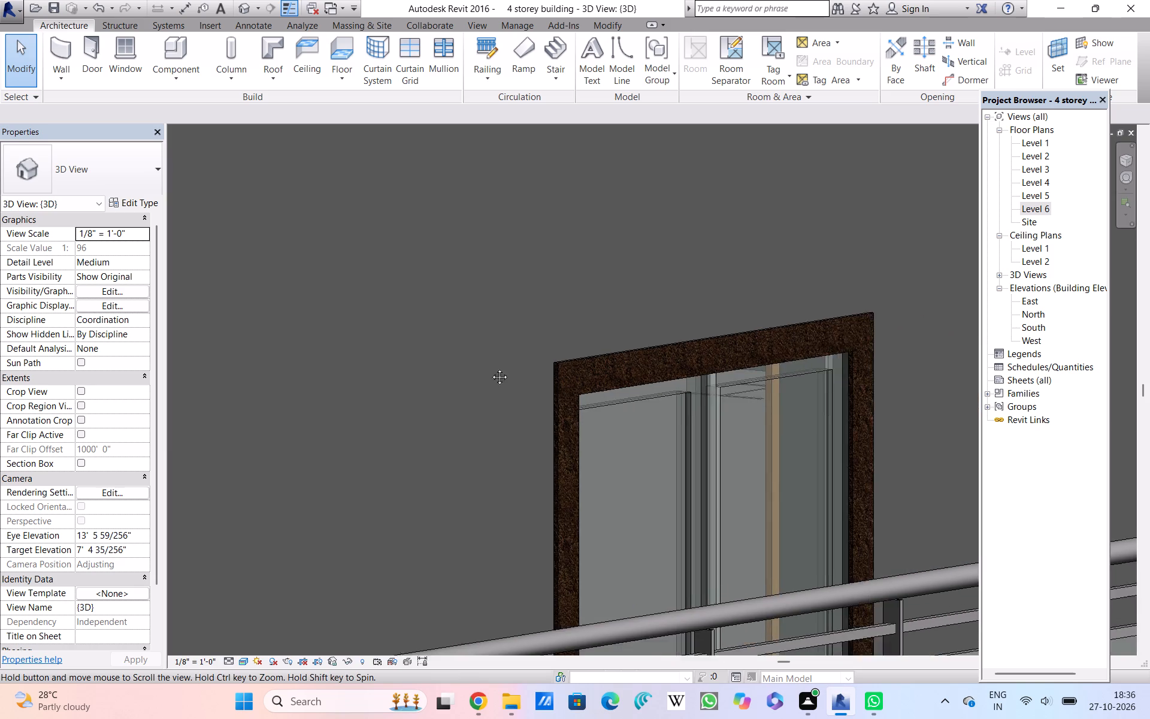
middle_click_drag(491, 368, 297, 357)
scroll(379, 345, "up", 4)
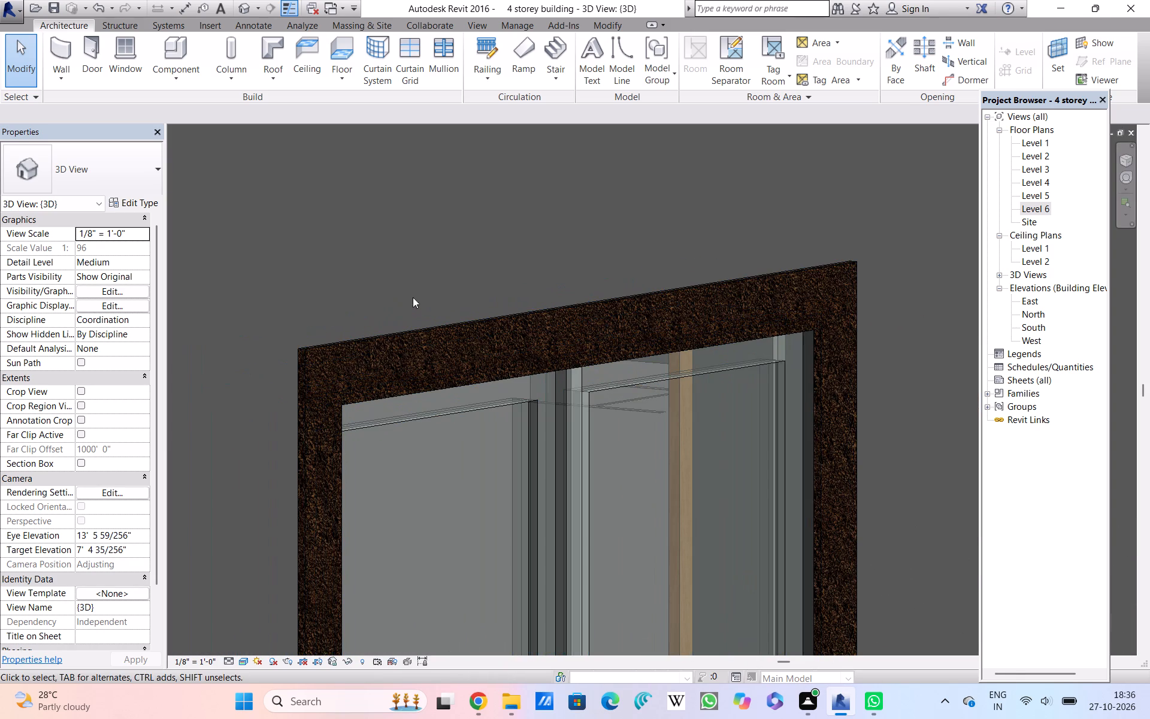
scroll(446, 448, "up", 8)
scroll(446, 448, "down", 6)
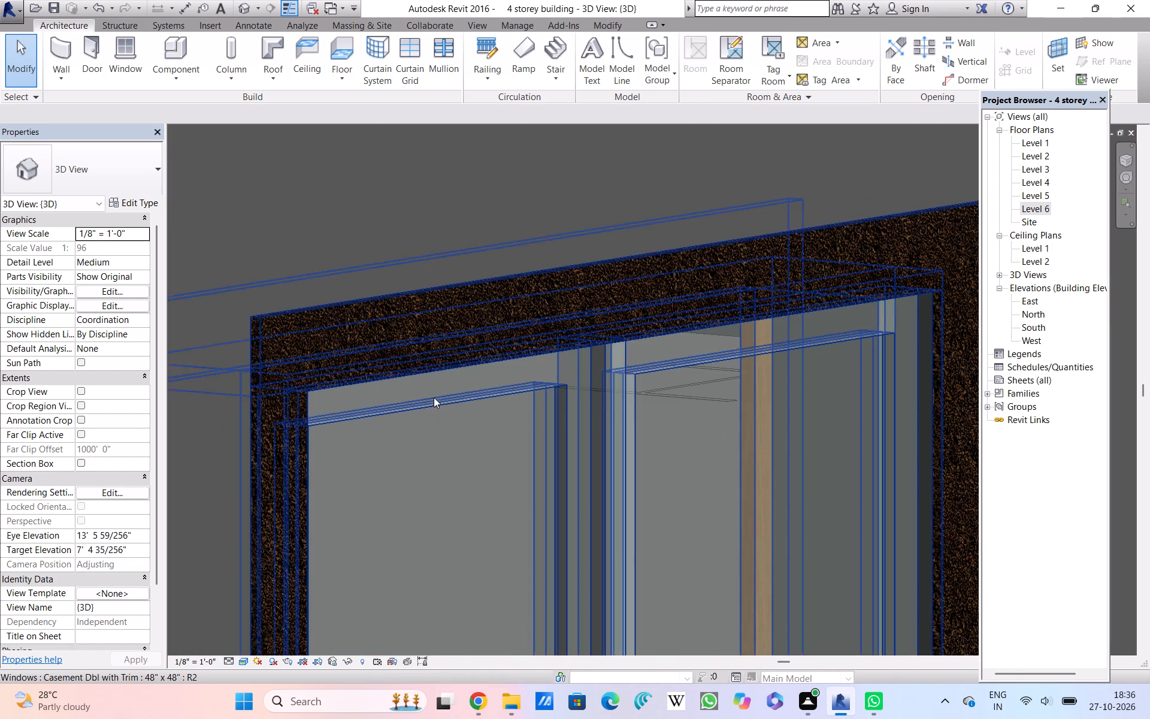
Examine the top trim and upper glazing edge of the Level 2 casement window behind the balcony railing.
scroll(434, 390, "up", 12)
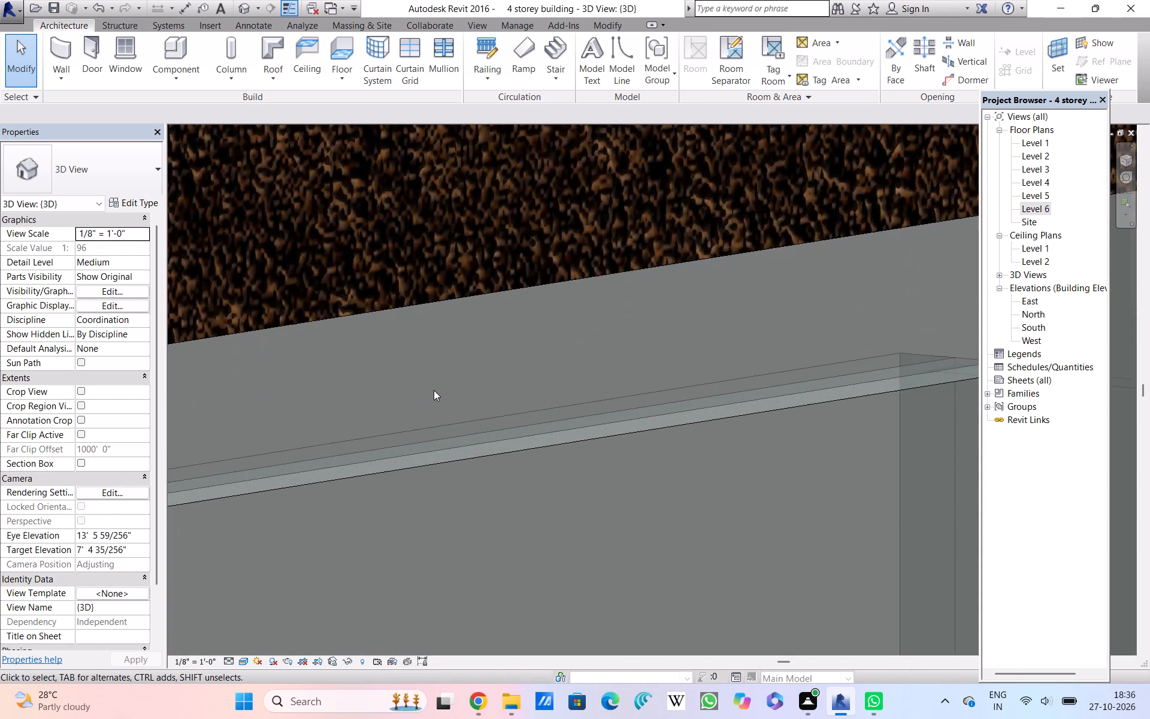
scroll(434, 390, "down", 4)
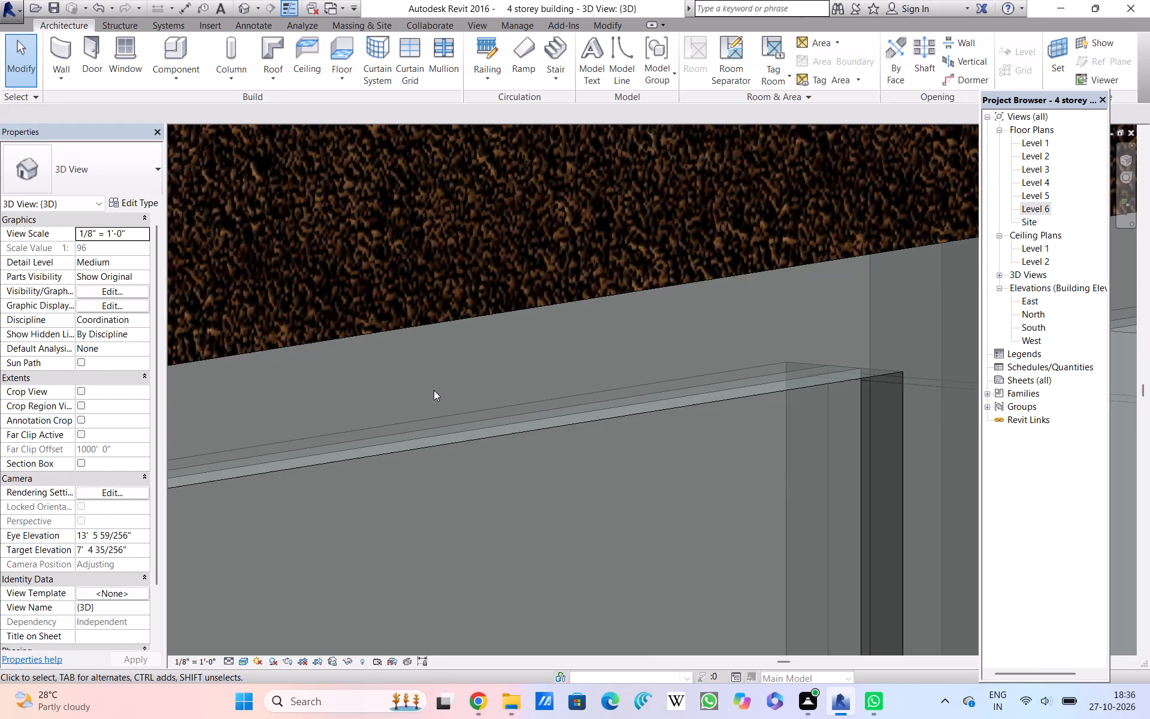
scroll(434, 390, "up", 3)
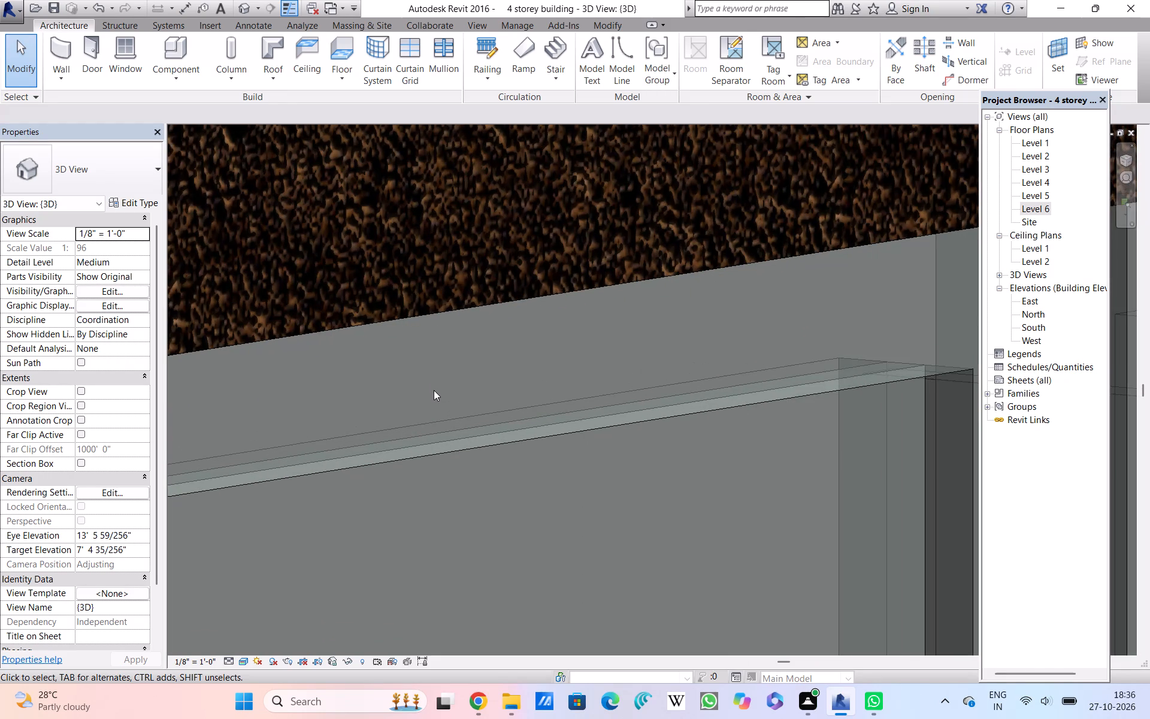
scroll(434, 390, "up", 1)
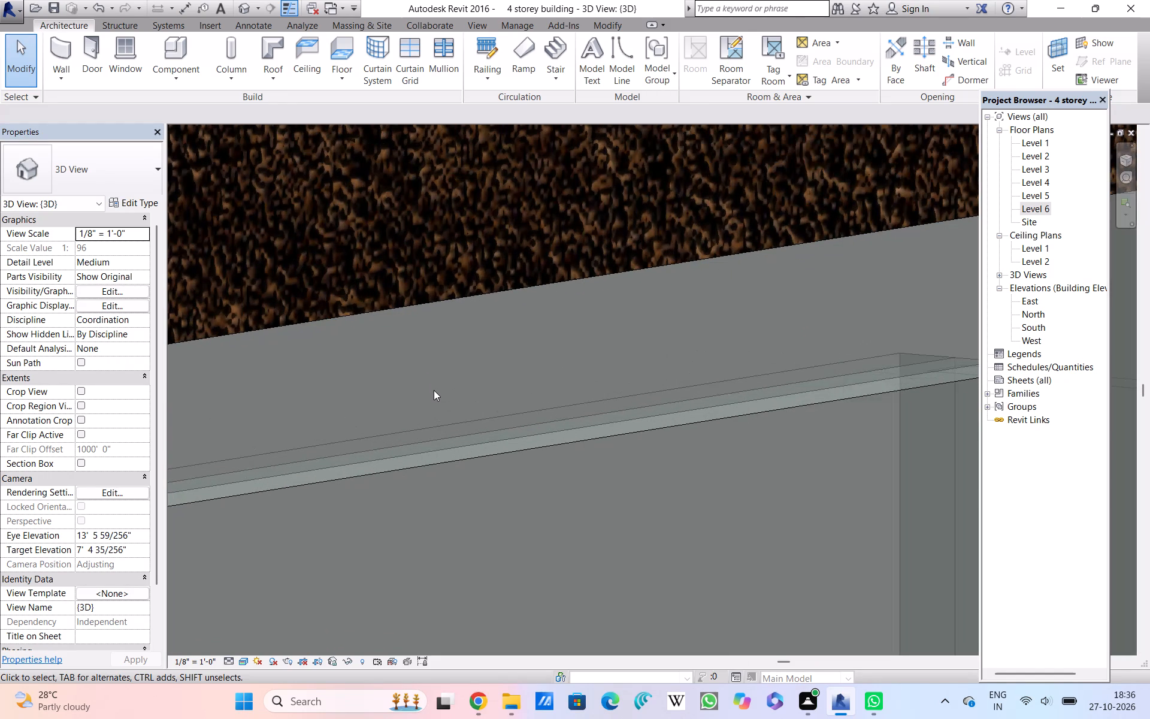
scroll(434, 390, "down", 5)
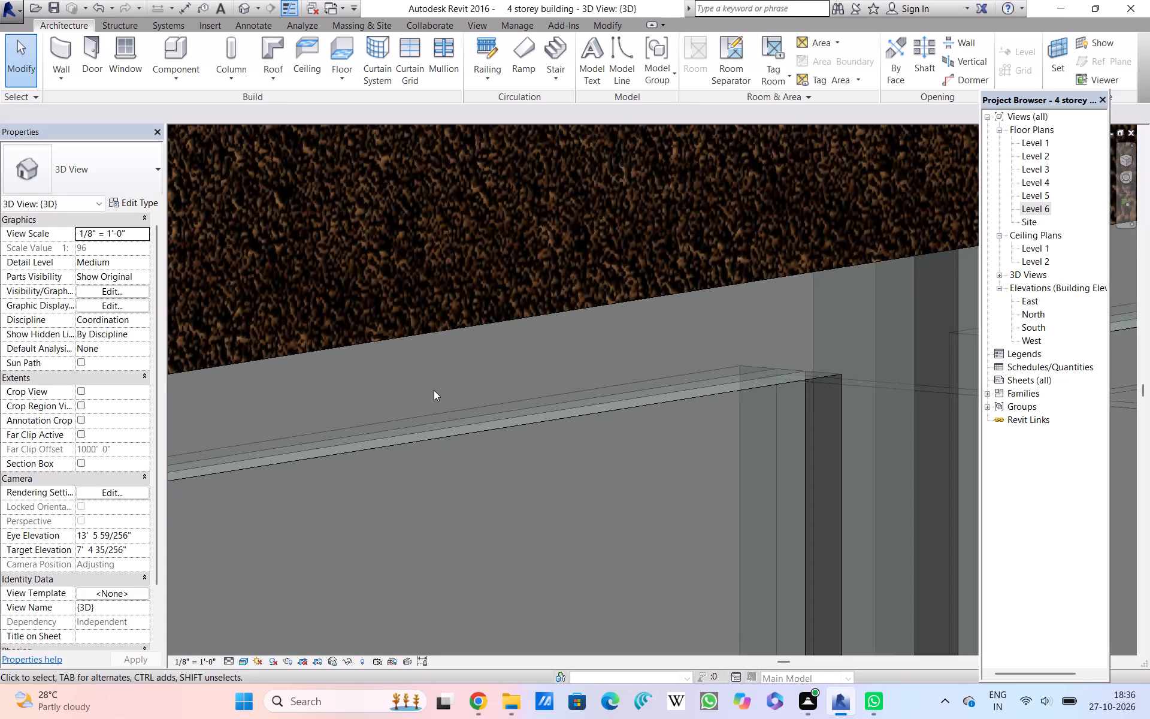
scroll(434, 390, "down", 5)
middle_click_drag(434, 390, 584, 430)
scroll(584, 430, "up", 3)
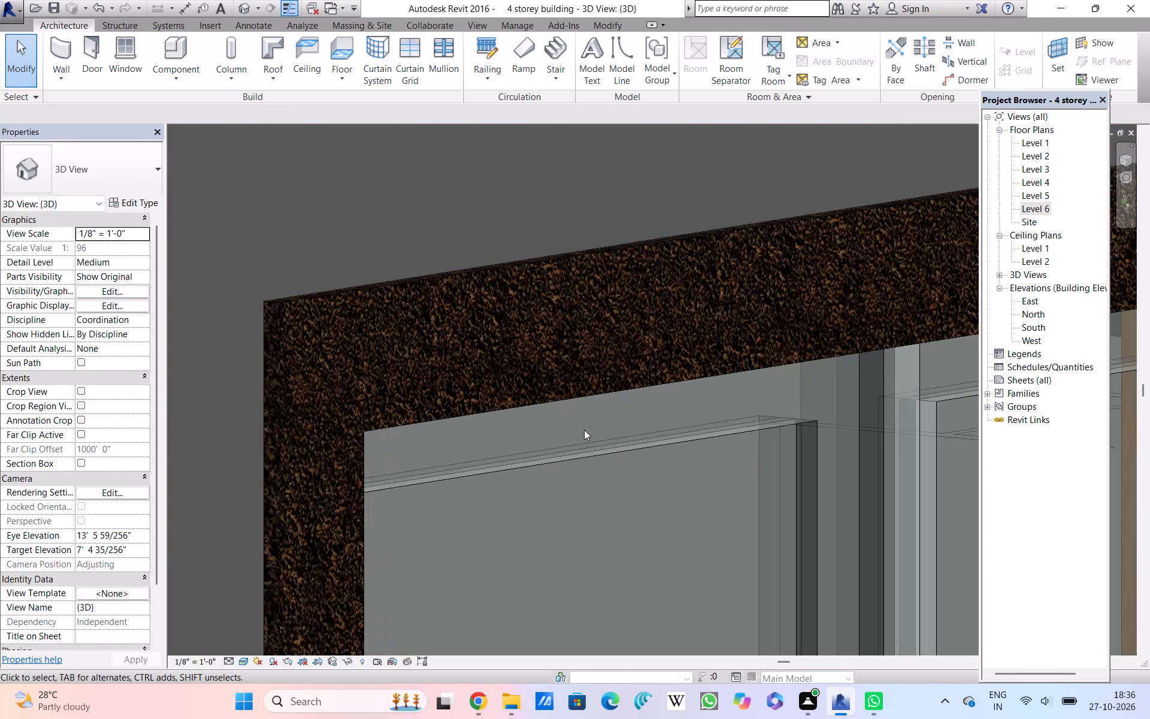
scroll(584, 430, "up", 3)
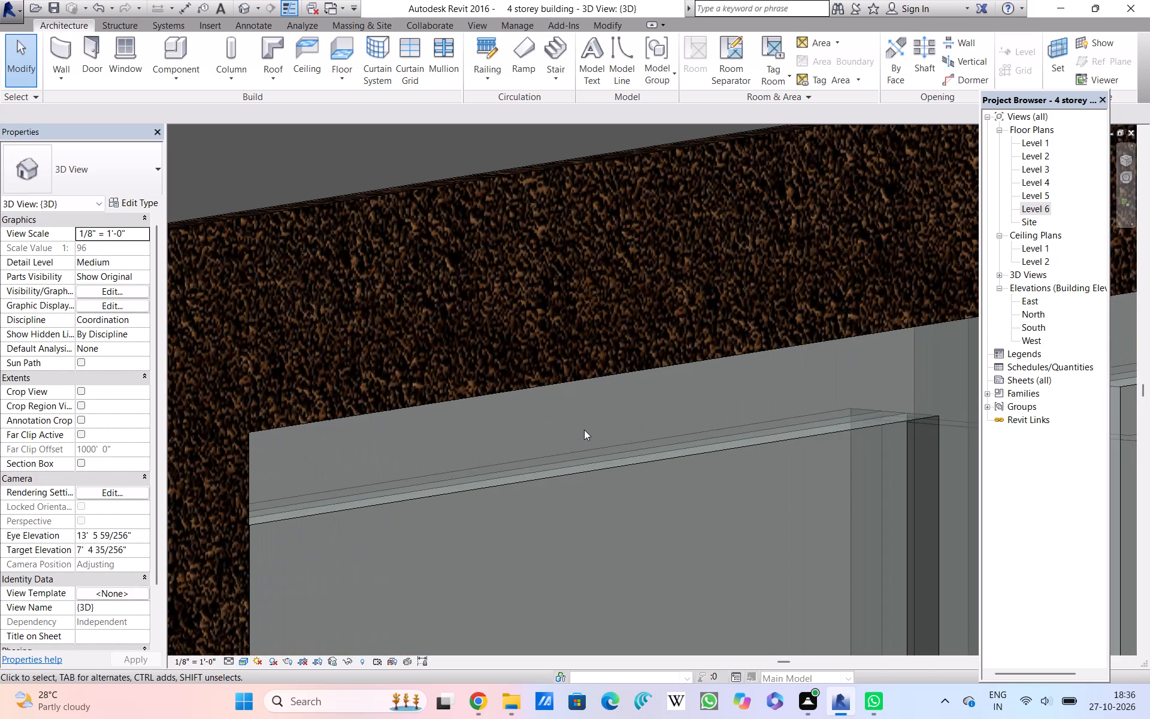
scroll(584, 430, "up", 1)
middle_click_drag(563, 412, 567, 504)
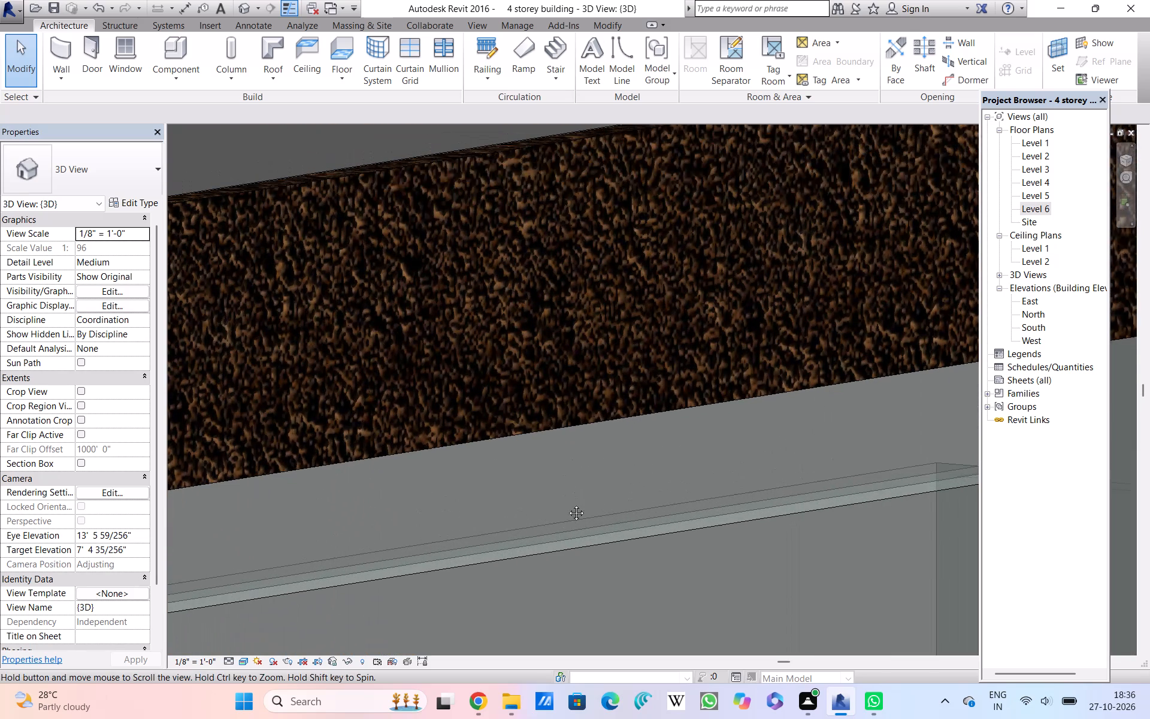
middle_click_drag(567, 504, 572, 525)
scroll(555, 440, "up", 3)
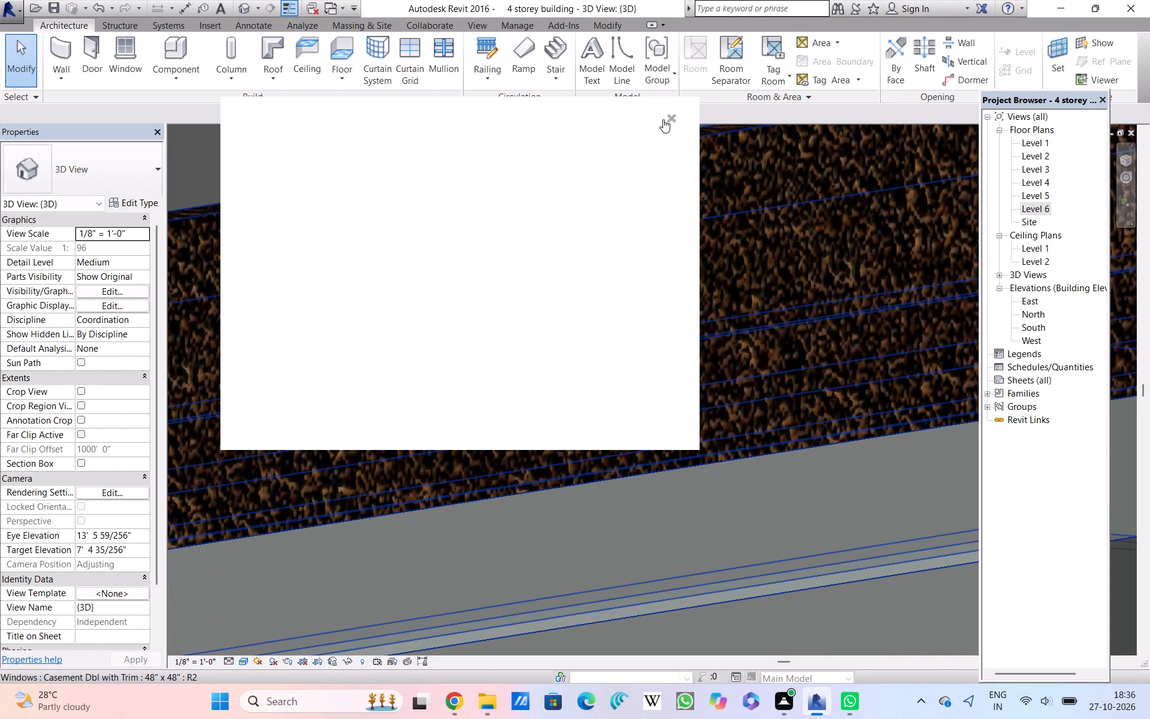
Close the blank pop-up covering the model.
left_click(674, 117)
left_click(674, 117)
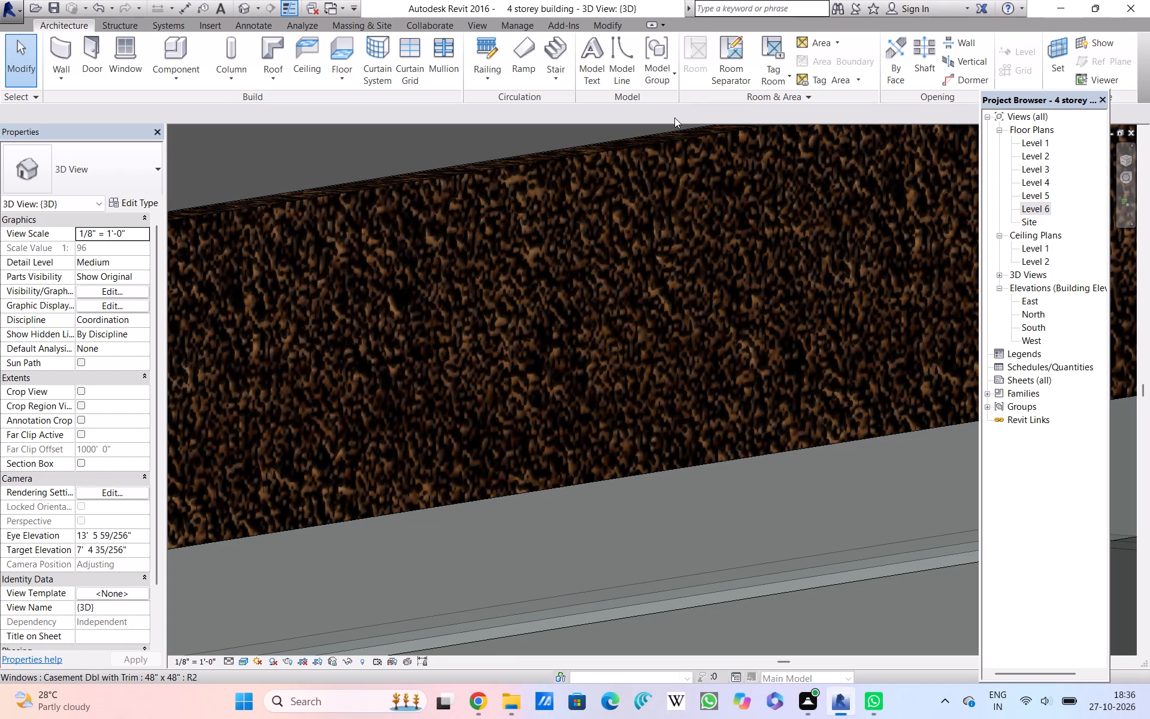
Inspect the brown material texture on the casement window's top trim at very close range.
scroll(638, 250, "up", 7)
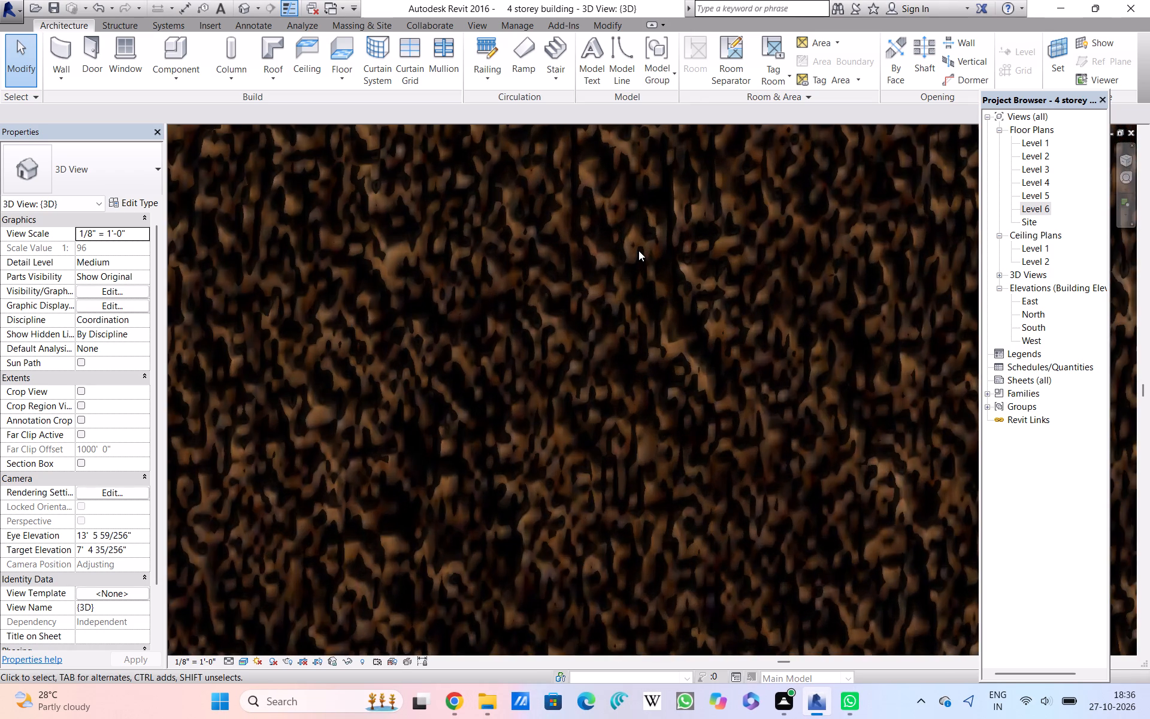
scroll(638, 250, "up", 2)
scroll(612, 336, "up", 2)
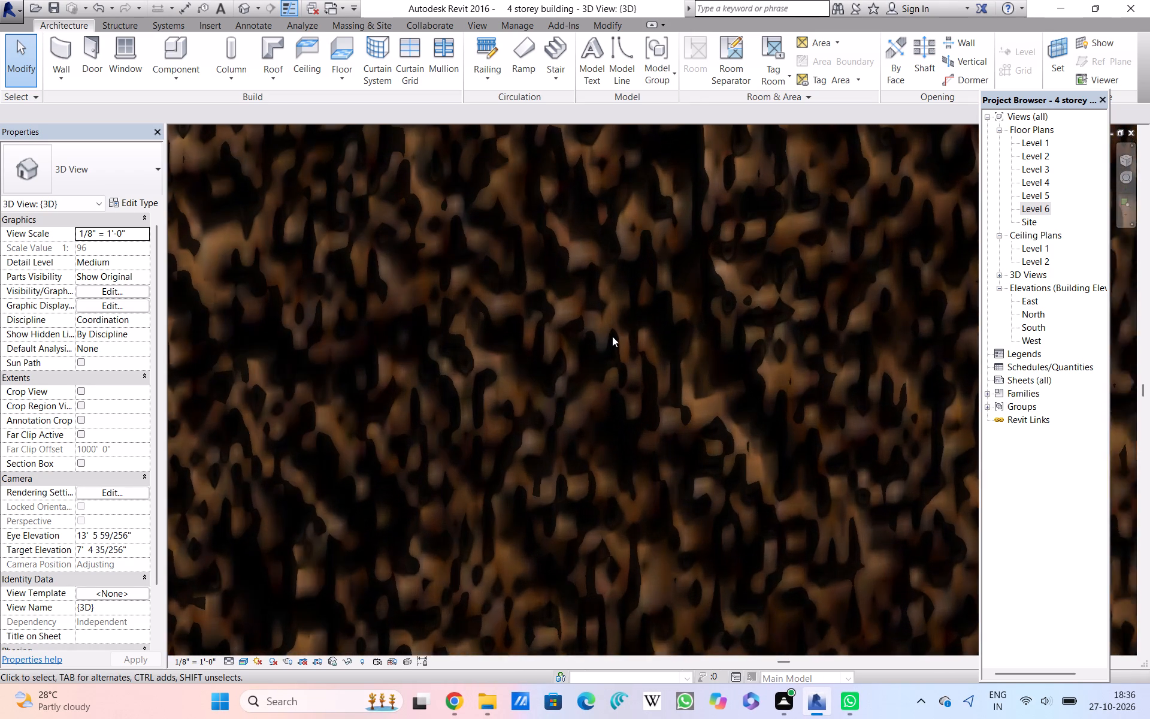
scroll(612, 336, "up", 8)
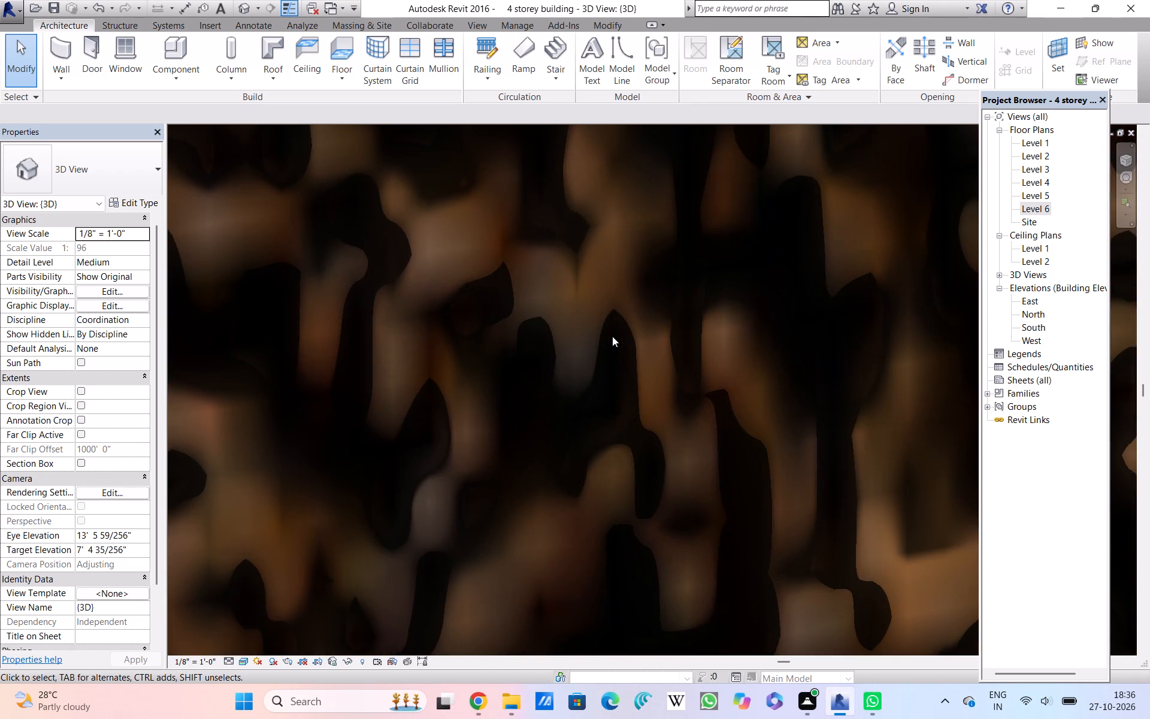
scroll(612, 336, "up", 12)
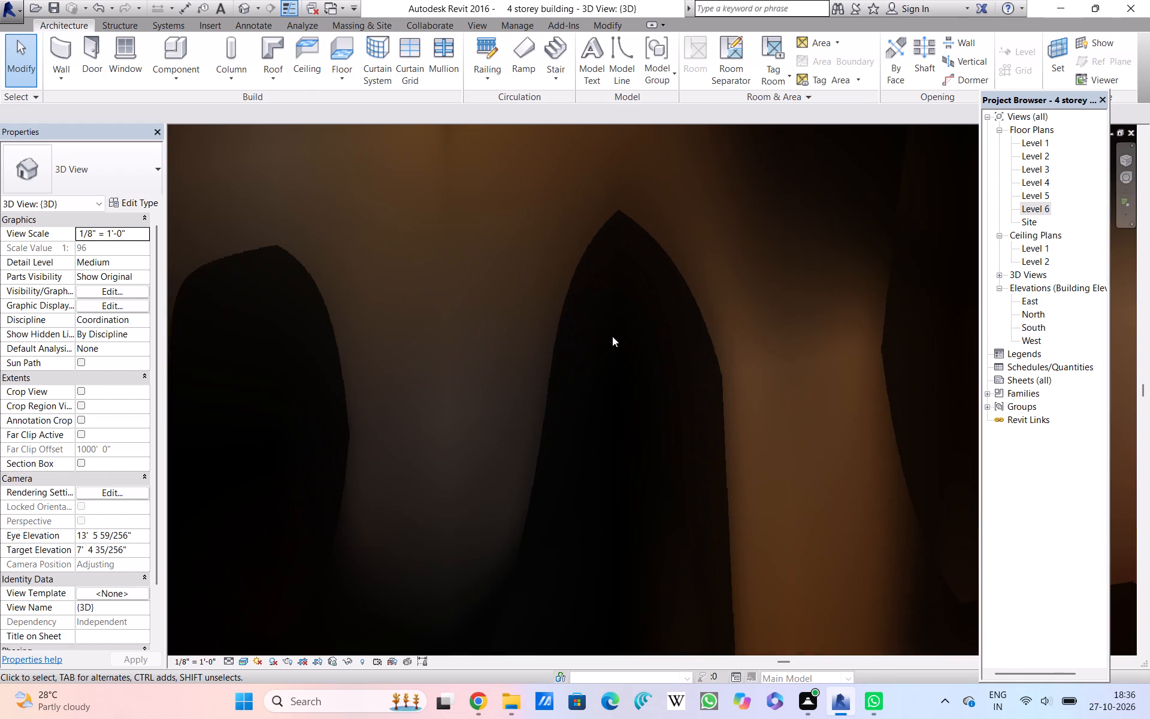
scroll(612, 336, "up", 12)
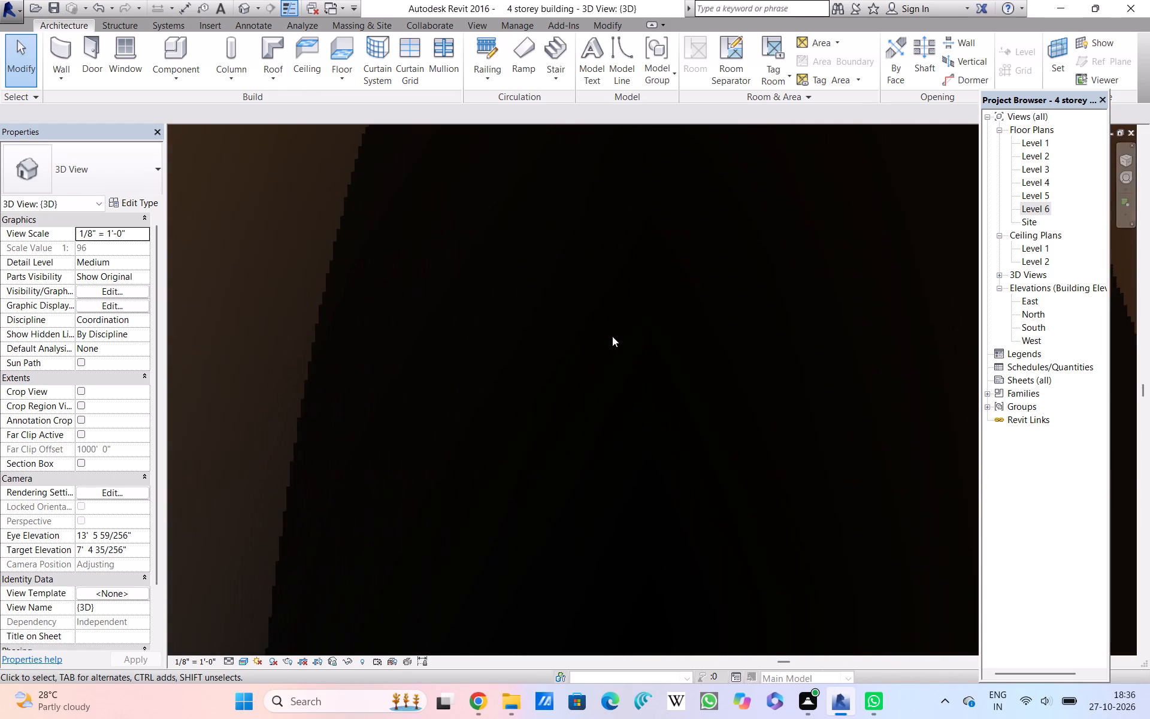
scroll(612, 336, "up", 3)
scroll(612, 336, "down", 13)
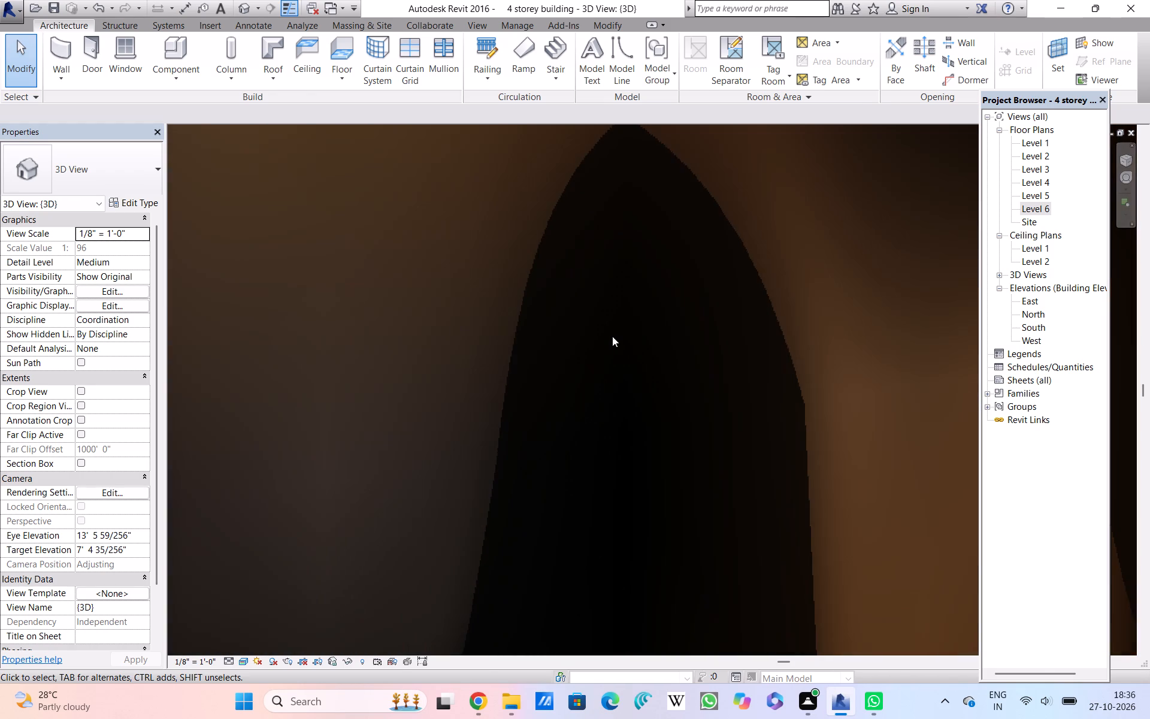
scroll(612, 336, "down", 20)
scroll(612, 336, "down", 2)
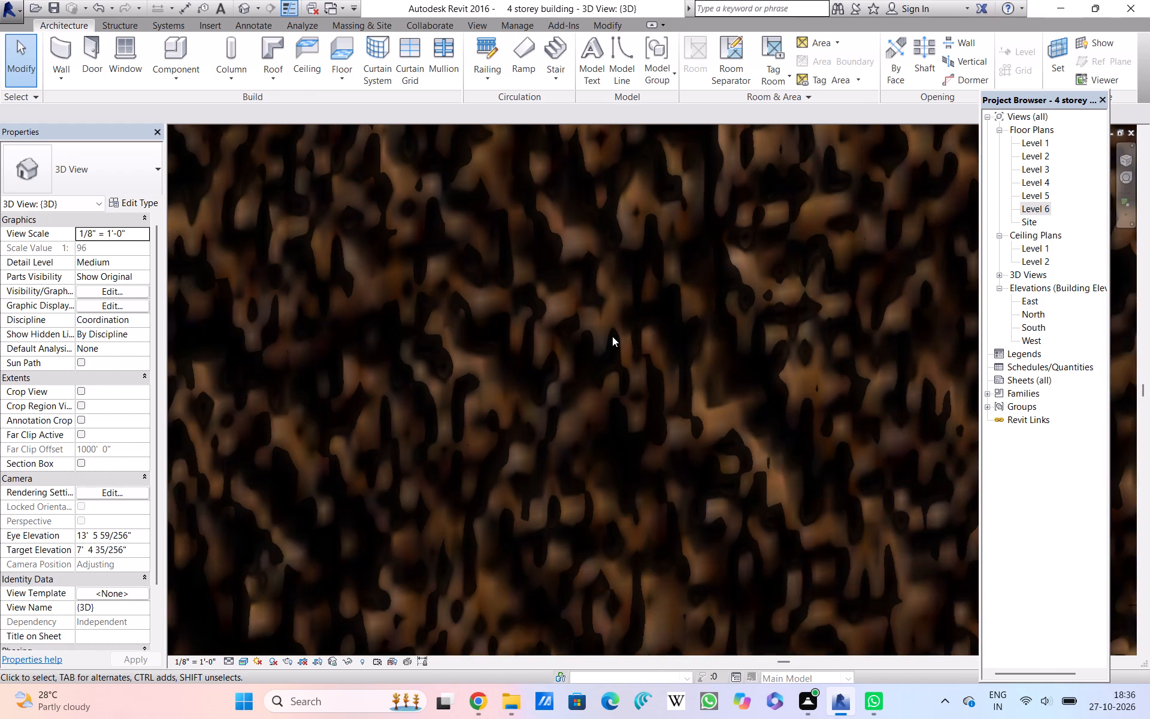
scroll(612, 336, "down", 18)
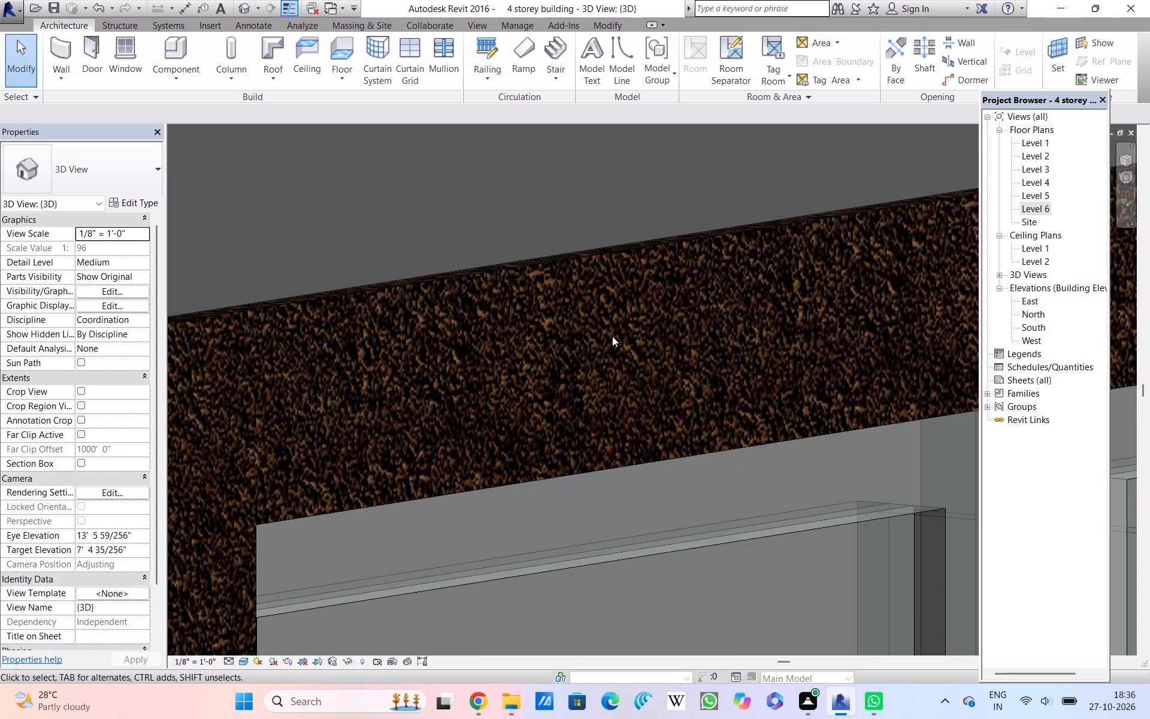
Examine the lower storeys' balconies, windows and ground-level columns around the building's front corner.
scroll(612, 336, "down", 16)
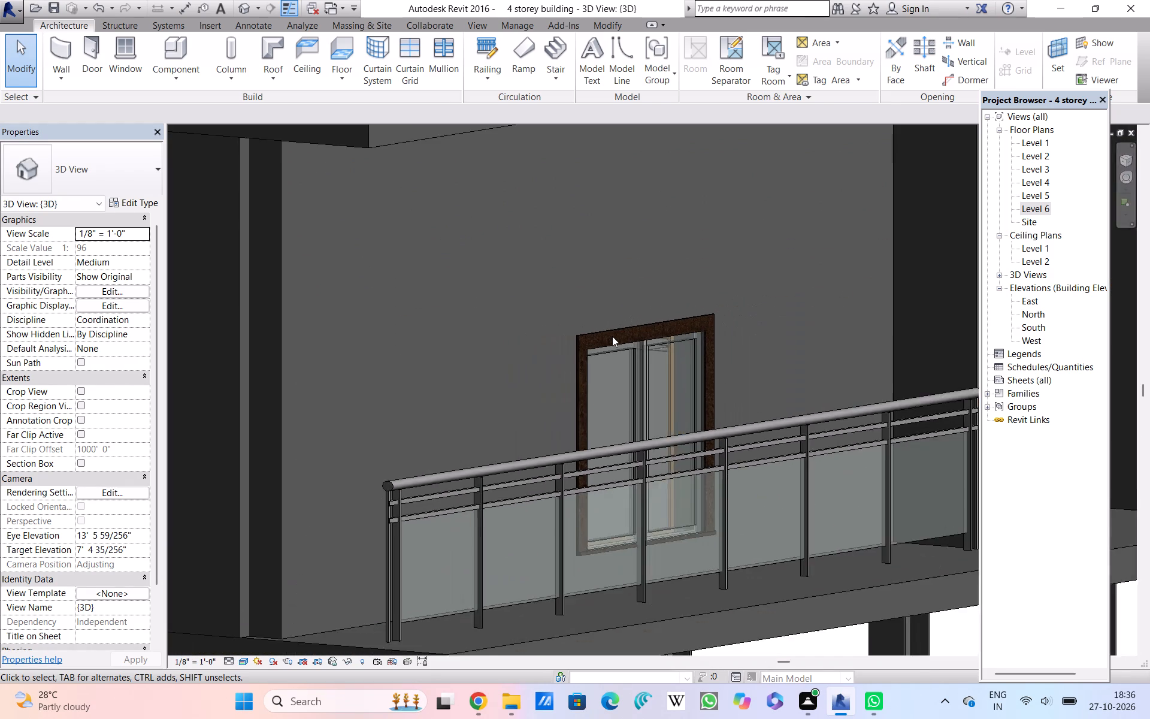
scroll(612, 336, "down", 11)
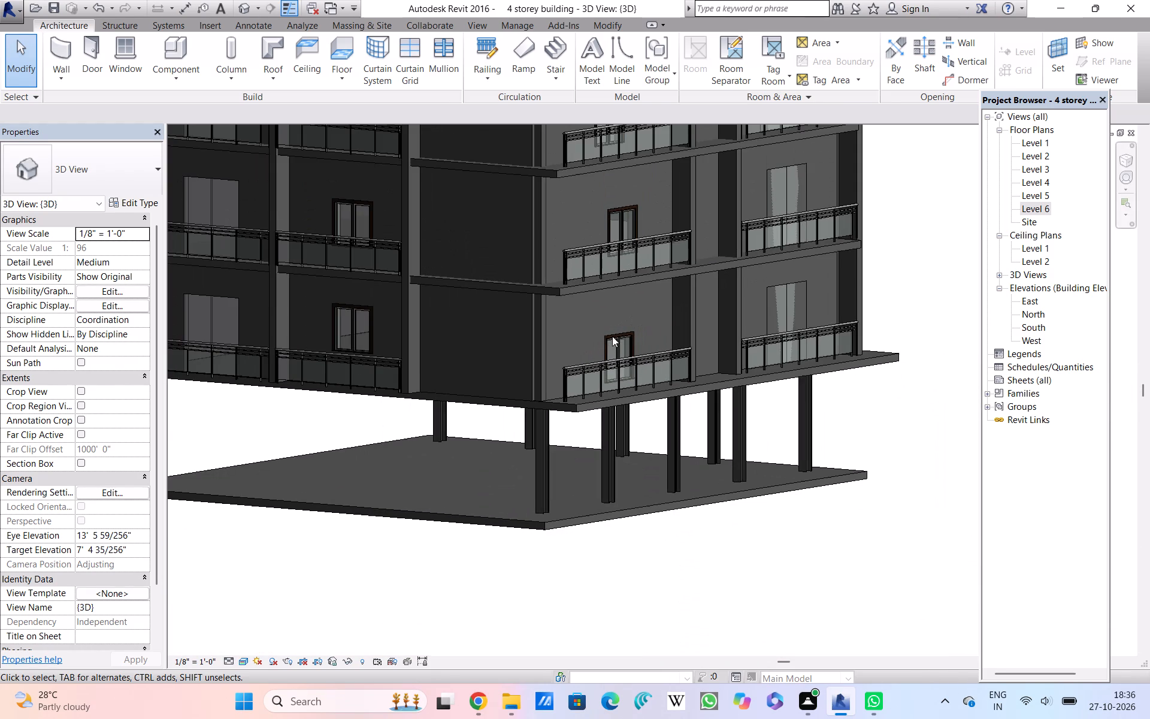
scroll(613, 330, "down", 1)
middle_click_drag(613, 330, 597, 392)
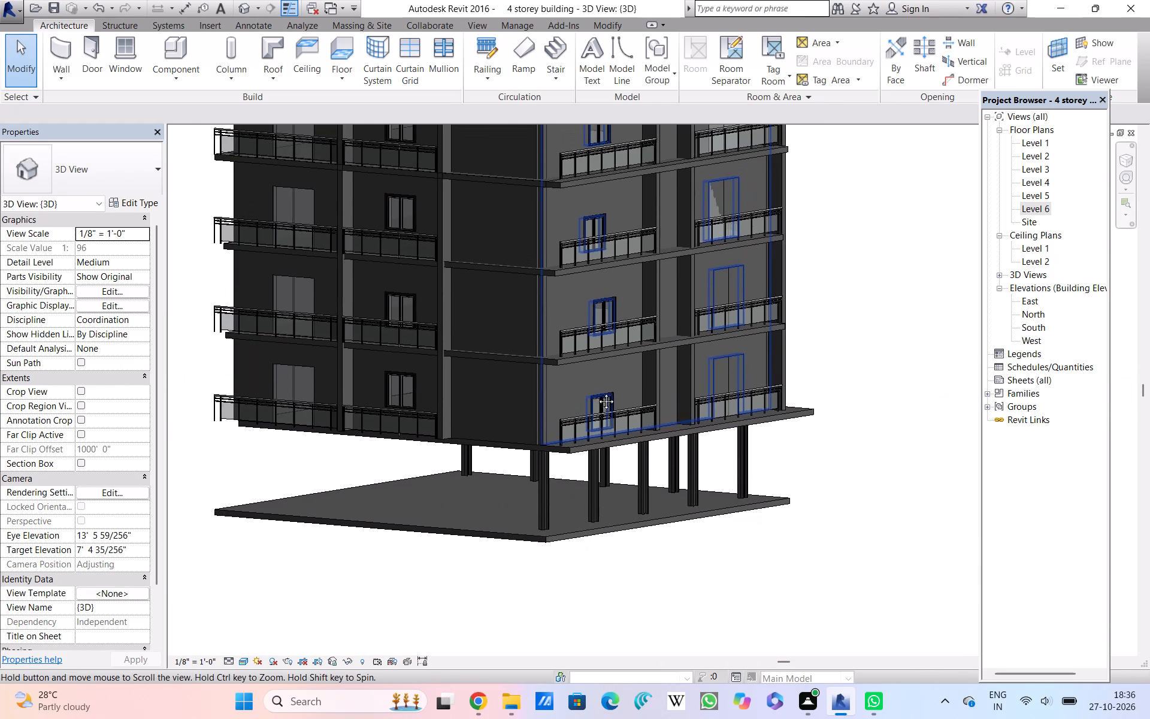
middle_click_drag(597, 392, 596, 393)
Examine the lowest balcony's casement window again, focusing on its top trim texture and frame corner.
scroll(596, 394, "up", 9)
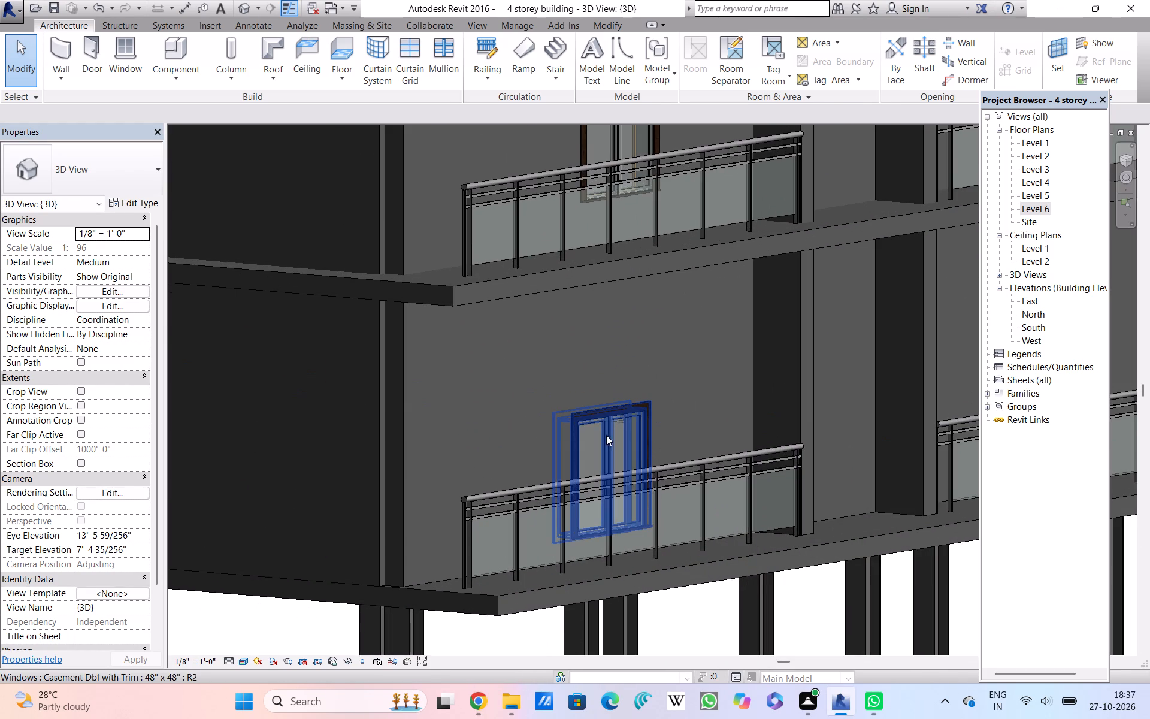
scroll(600, 393, "up", 10)
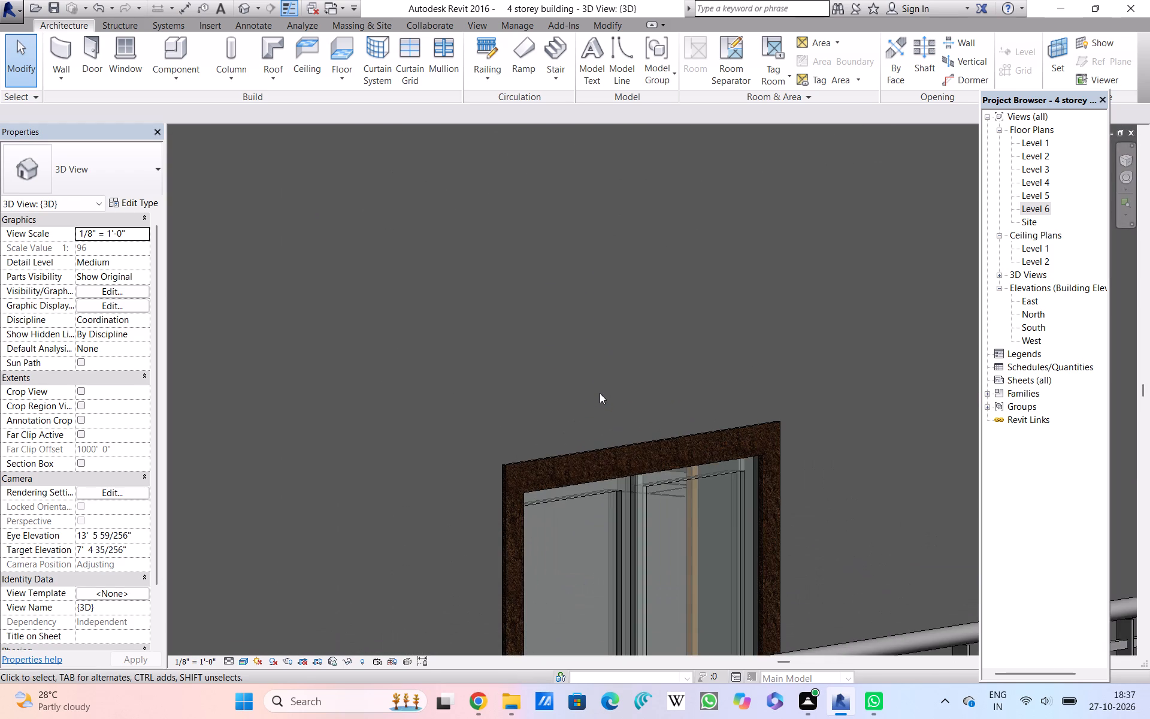
middle_click_drag(600, 393, 581, 240)
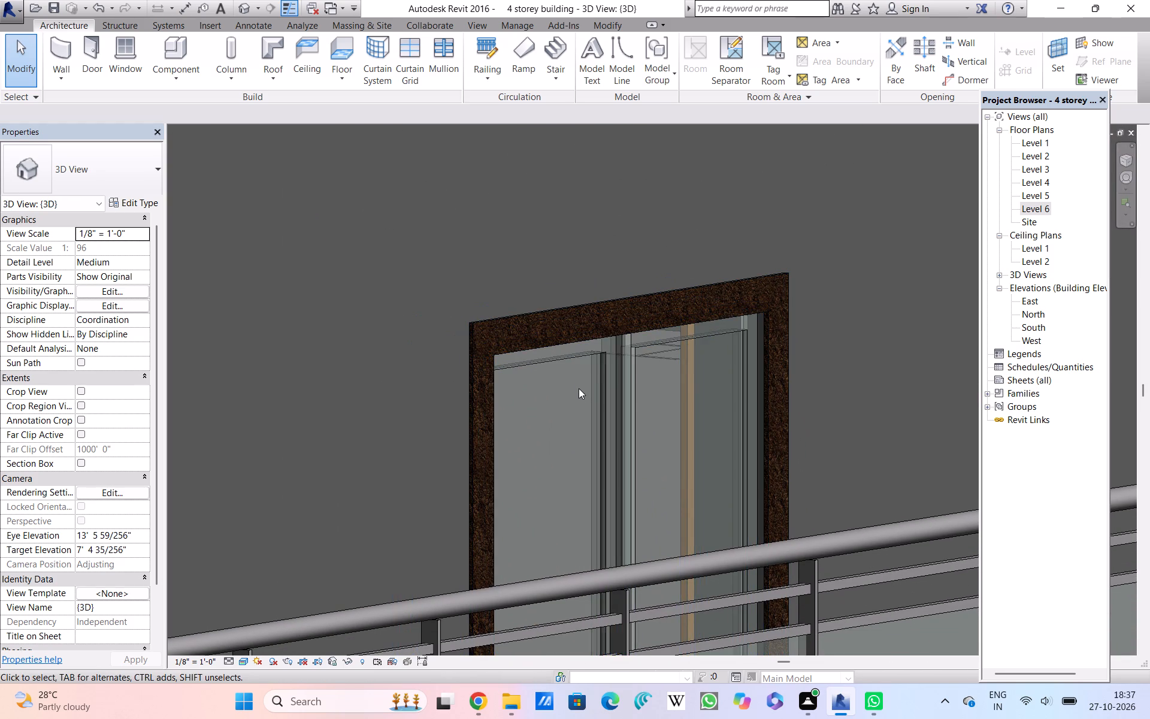
scroll(575, 382, "up", 5)
scroll(550, 296, "up", 5)
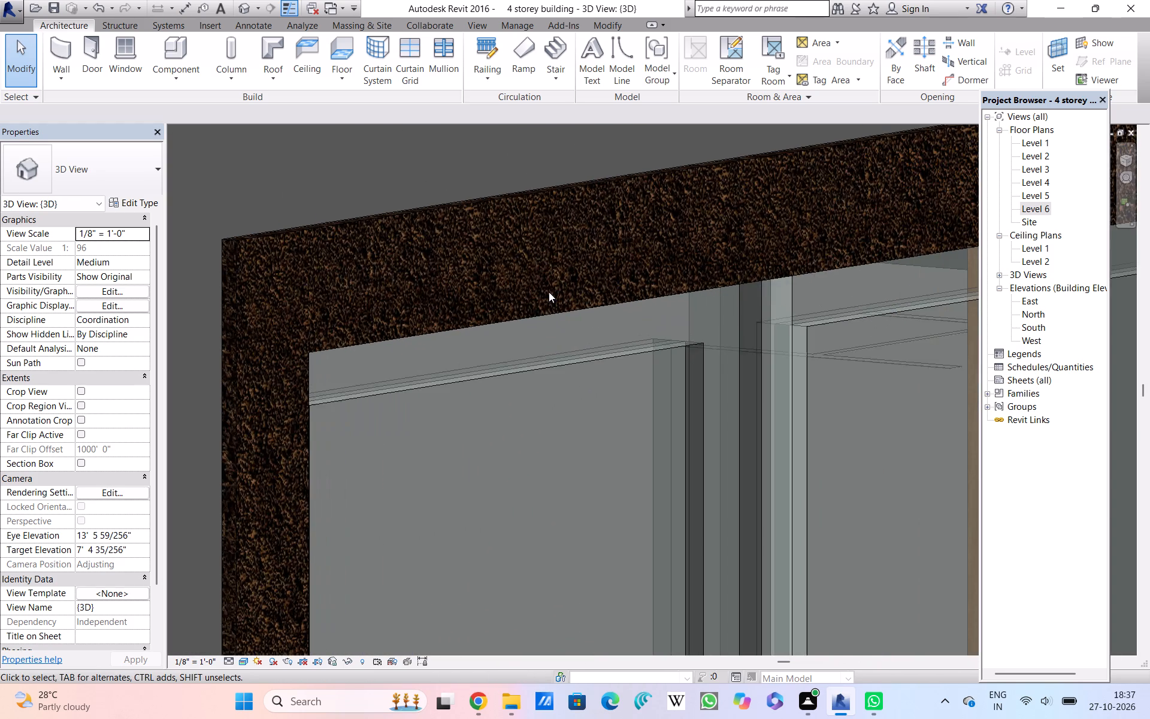
scroll(549, 292, "up", 2)
middle_click_drag(549, 292, 549, 402)
scroll(537, 373, "up", 6)
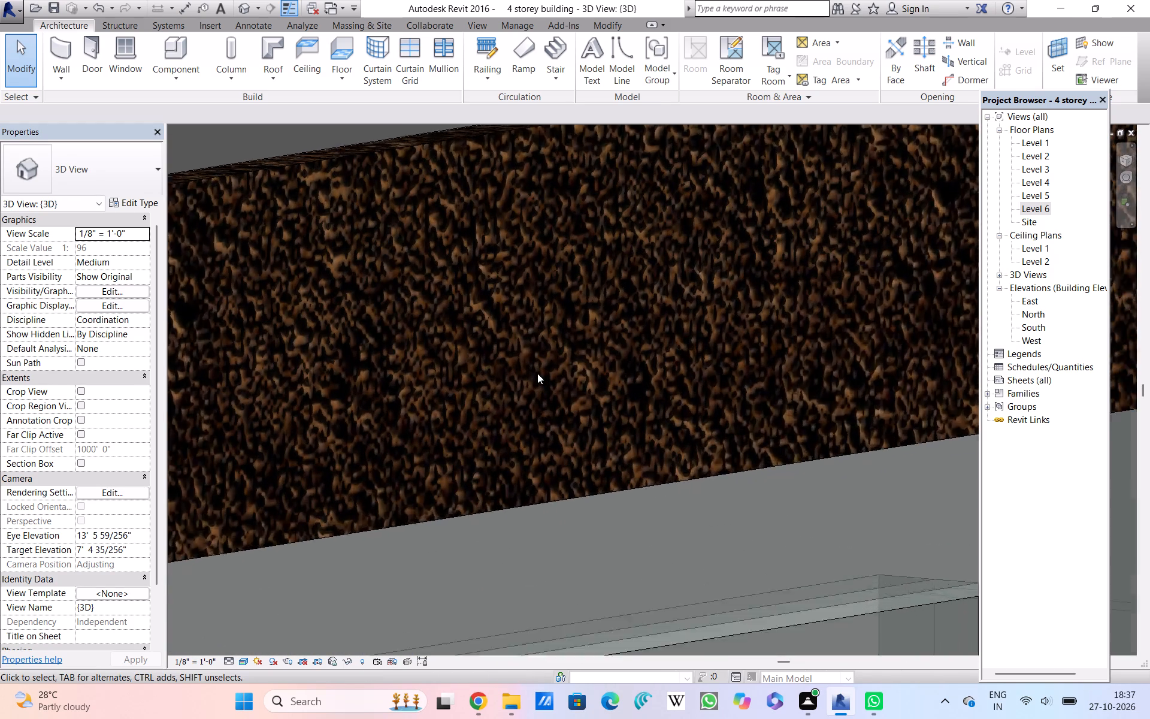
scroll(537, 373, "up", 5)
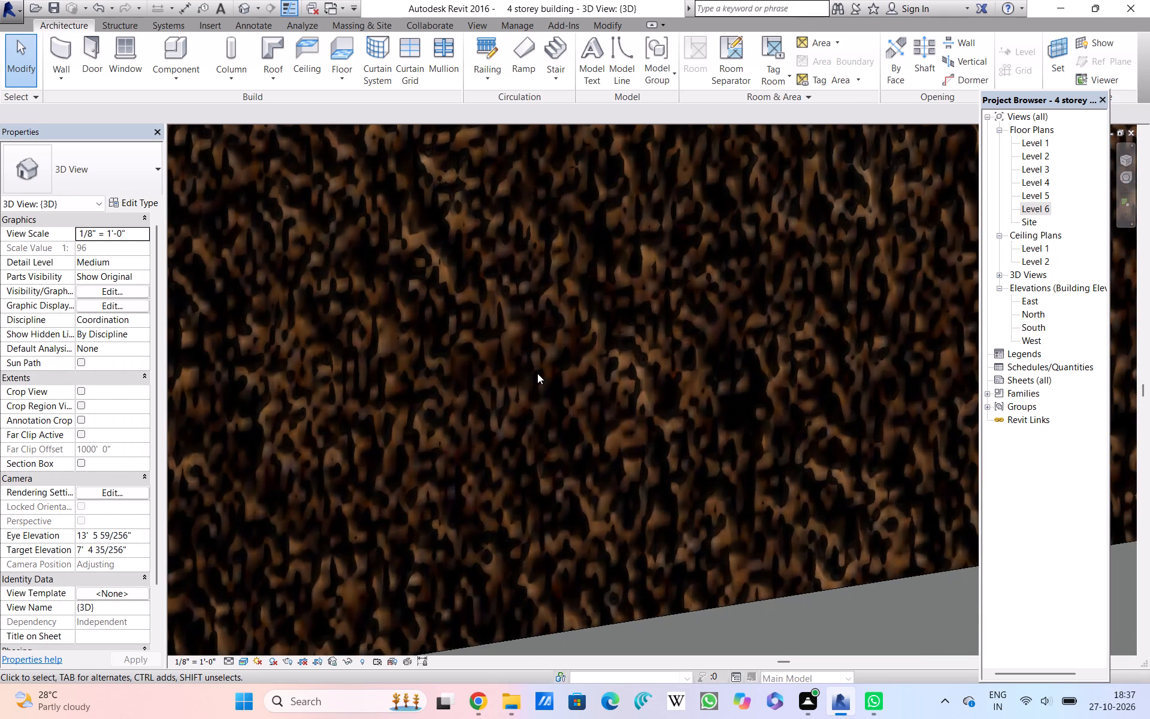
scroll(537, 373, "up", 3)
scroll(537, 373, "down", 10)
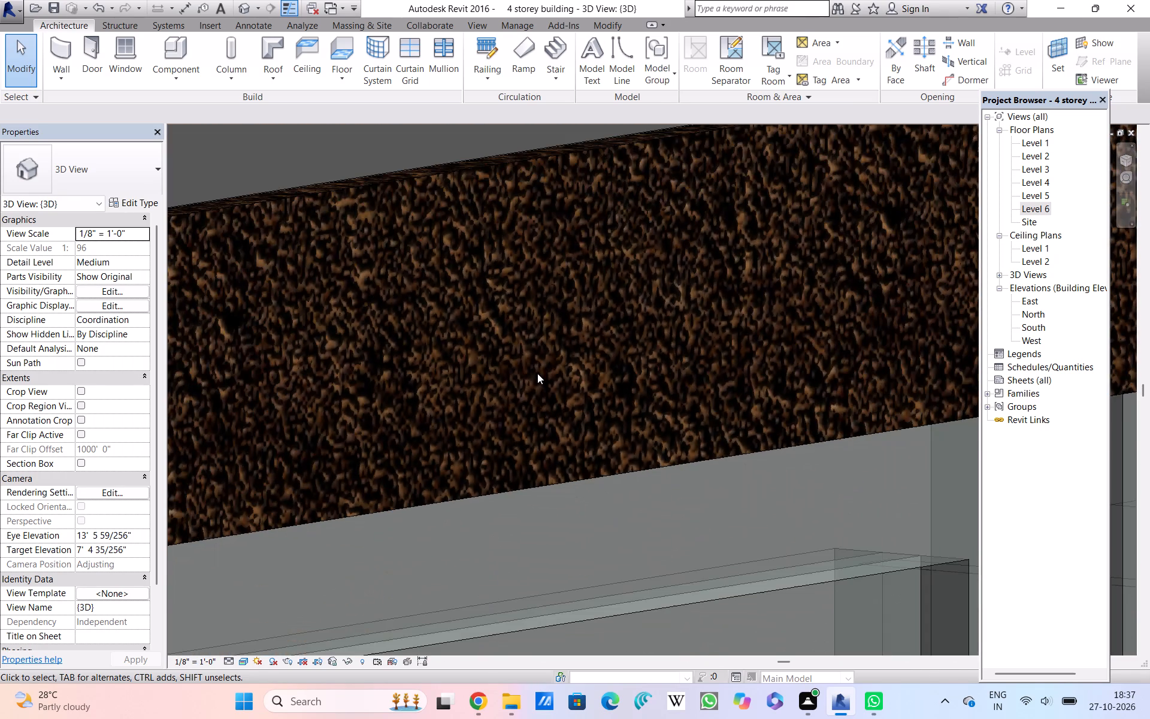
scroll(537, 373, "down", 9)
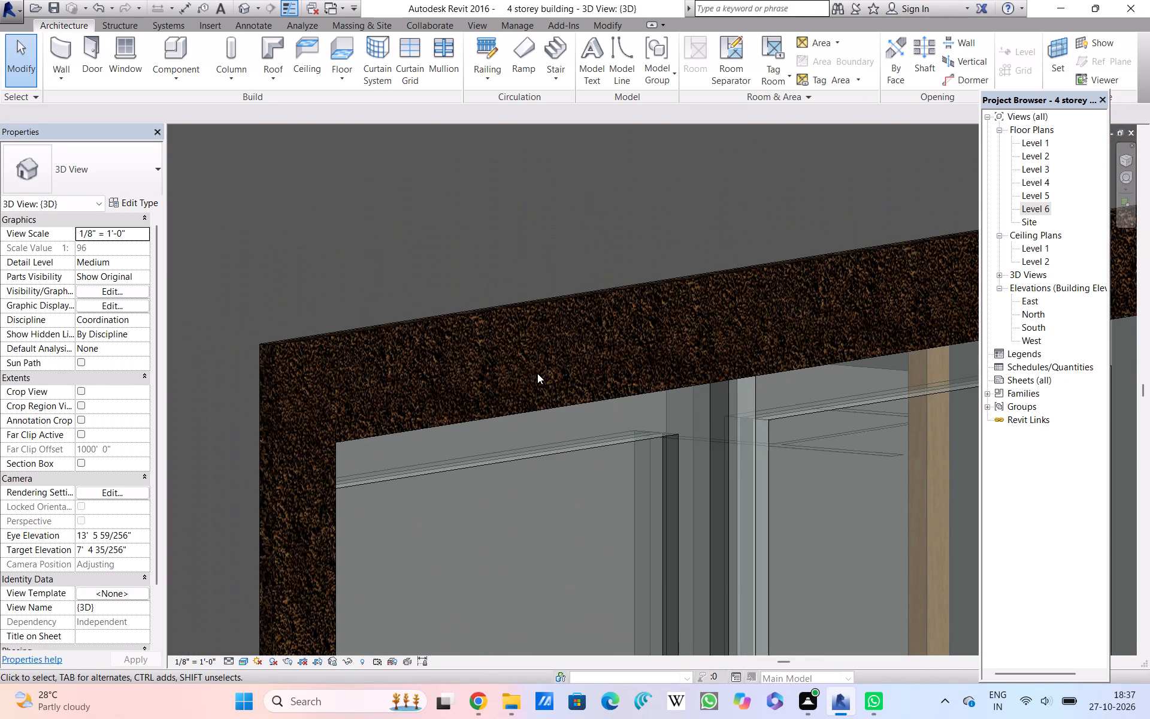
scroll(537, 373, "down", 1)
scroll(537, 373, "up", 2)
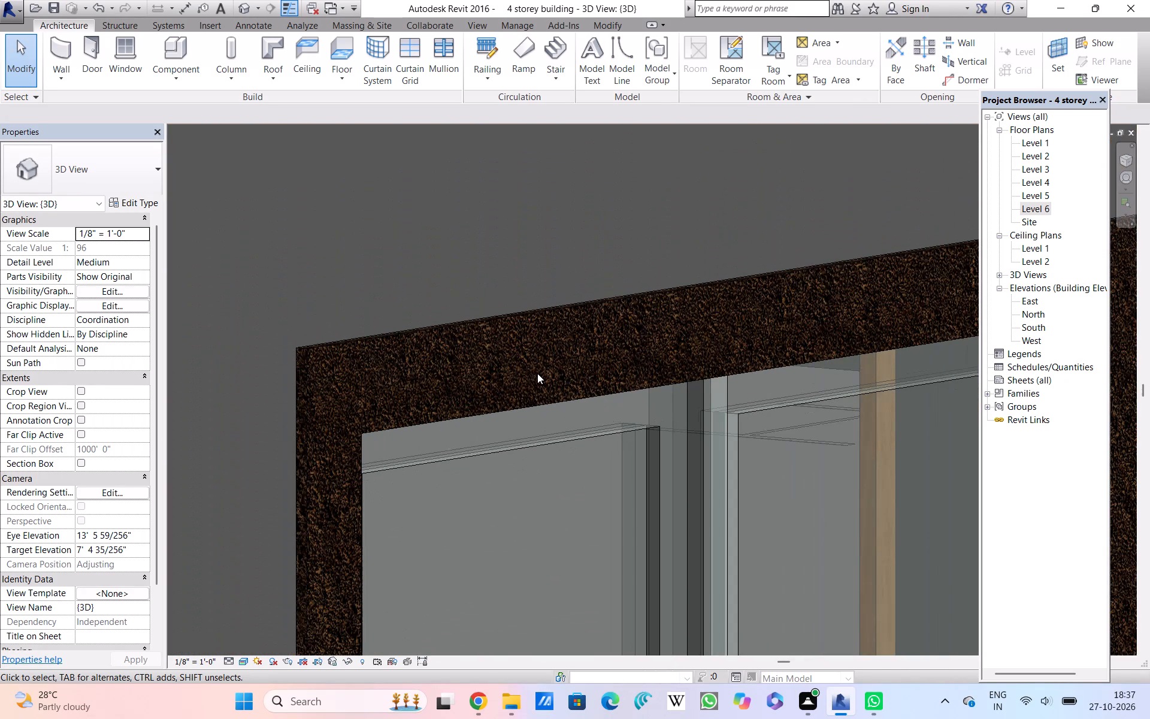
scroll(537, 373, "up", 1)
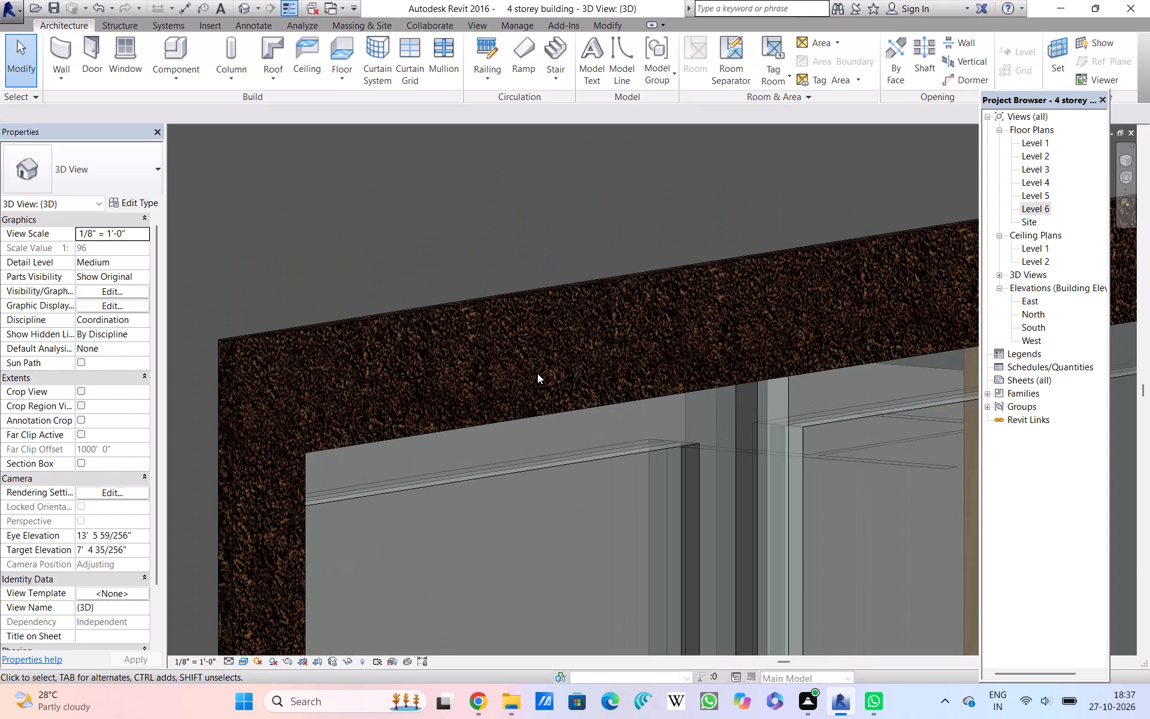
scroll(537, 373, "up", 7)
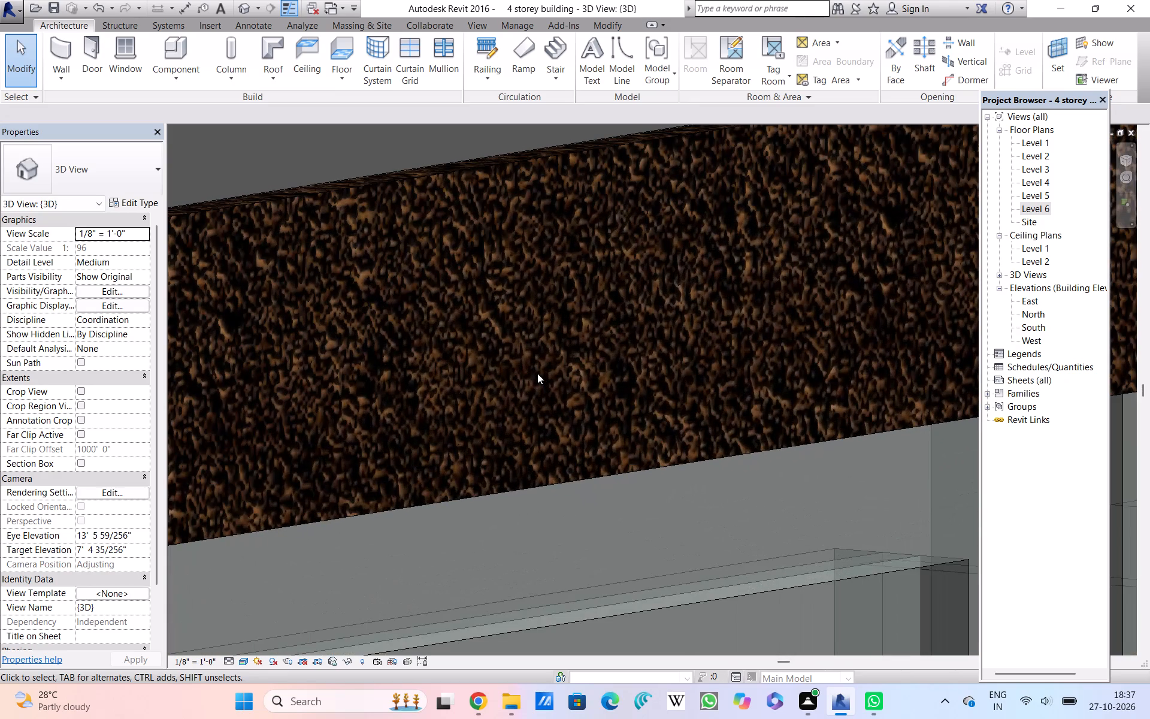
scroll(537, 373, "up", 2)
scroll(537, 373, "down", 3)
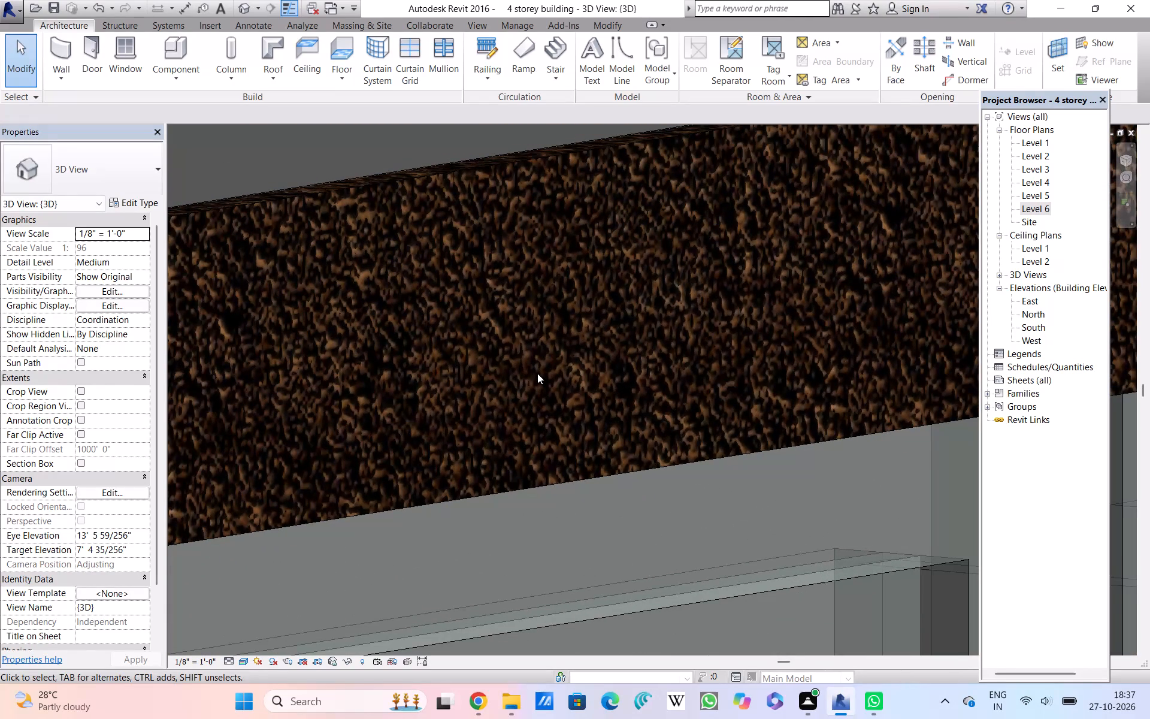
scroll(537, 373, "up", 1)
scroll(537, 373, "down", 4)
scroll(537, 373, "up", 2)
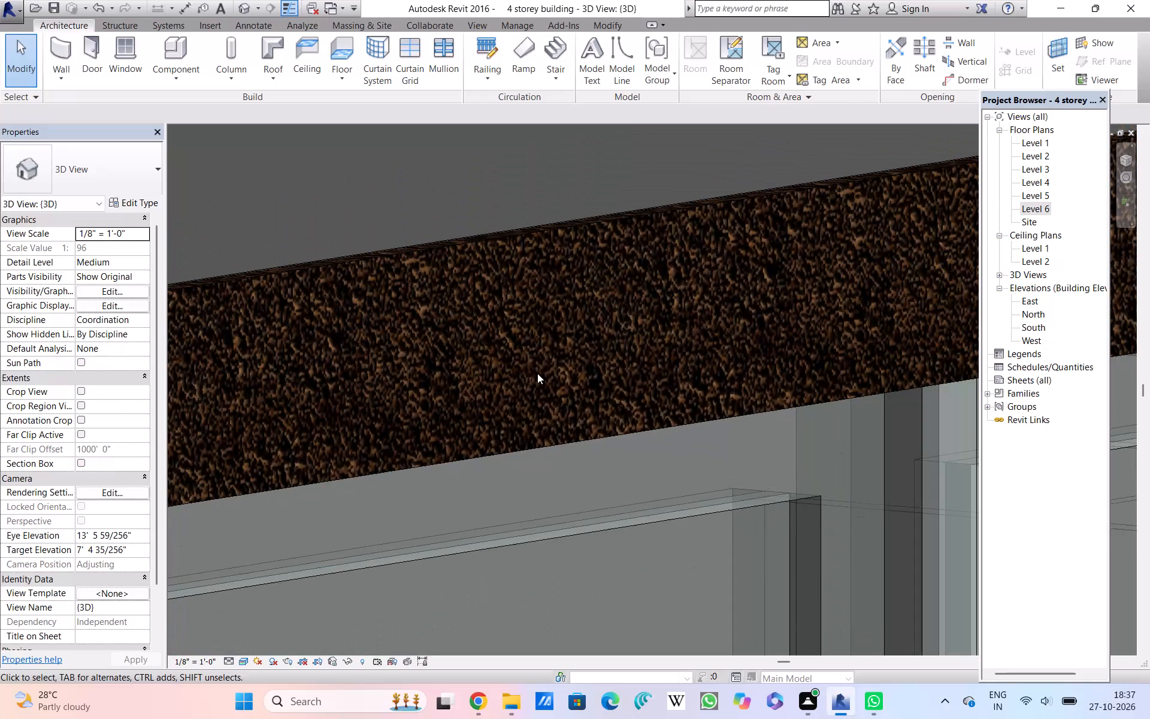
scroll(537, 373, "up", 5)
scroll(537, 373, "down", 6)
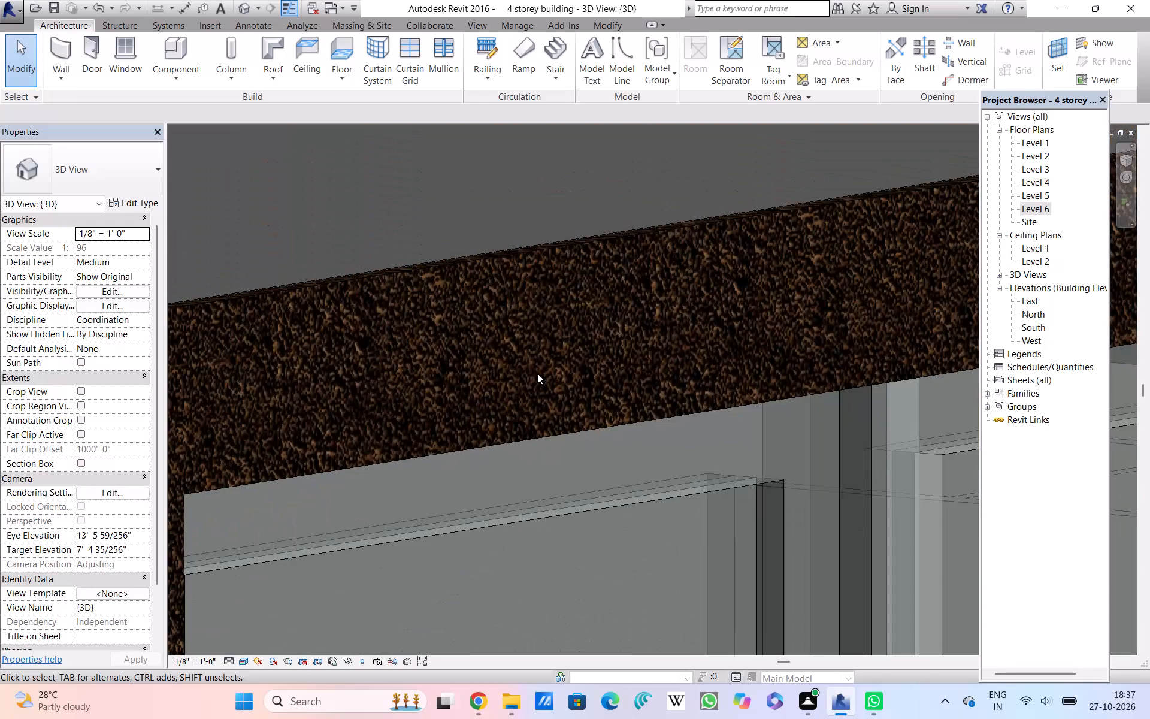
Inspect the brown material texture along the casement window's top trim at several close viewing distances.
scroll(537, 373, "down", 3)
scroll(537, 373, "up", 10)
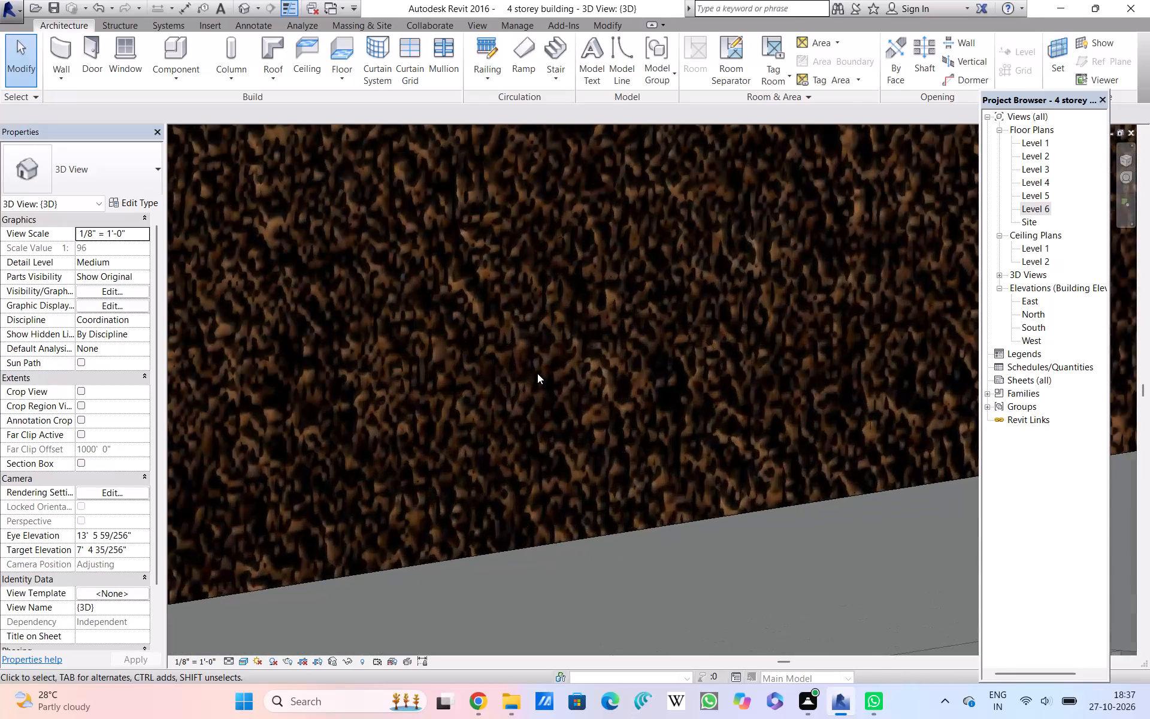
scroll(537, 373, "up", 8)
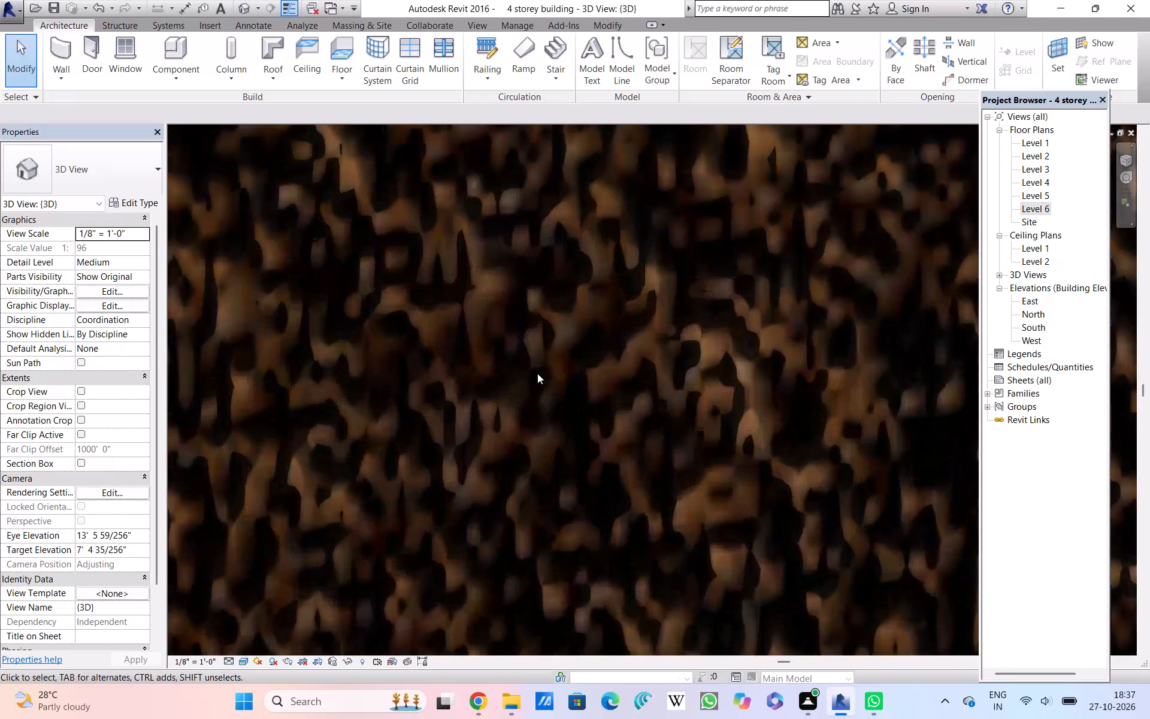
scroll(537, 373, "up", 2)
scroll(537, 373, "down", 4)
scroll(537, 373, "up", 2)
scroll(537, 373, "down", 8)
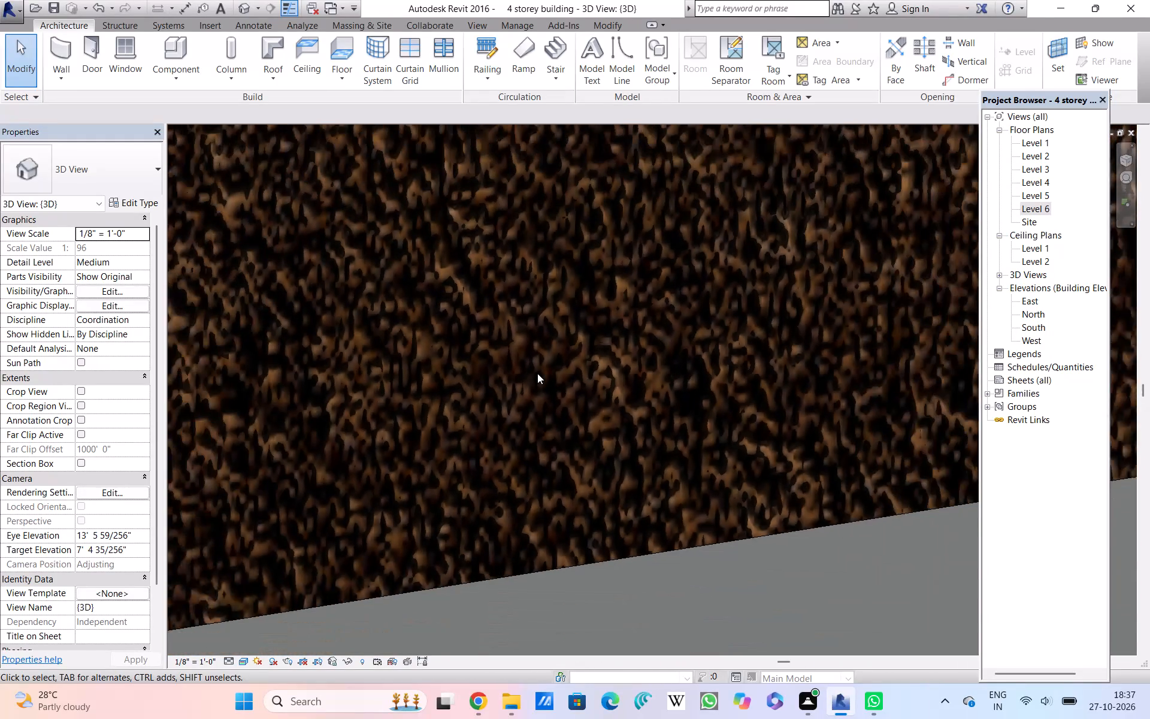
scroll(537, 373, "down", 3)
middle_click_drag(537, 373, 537, 469)
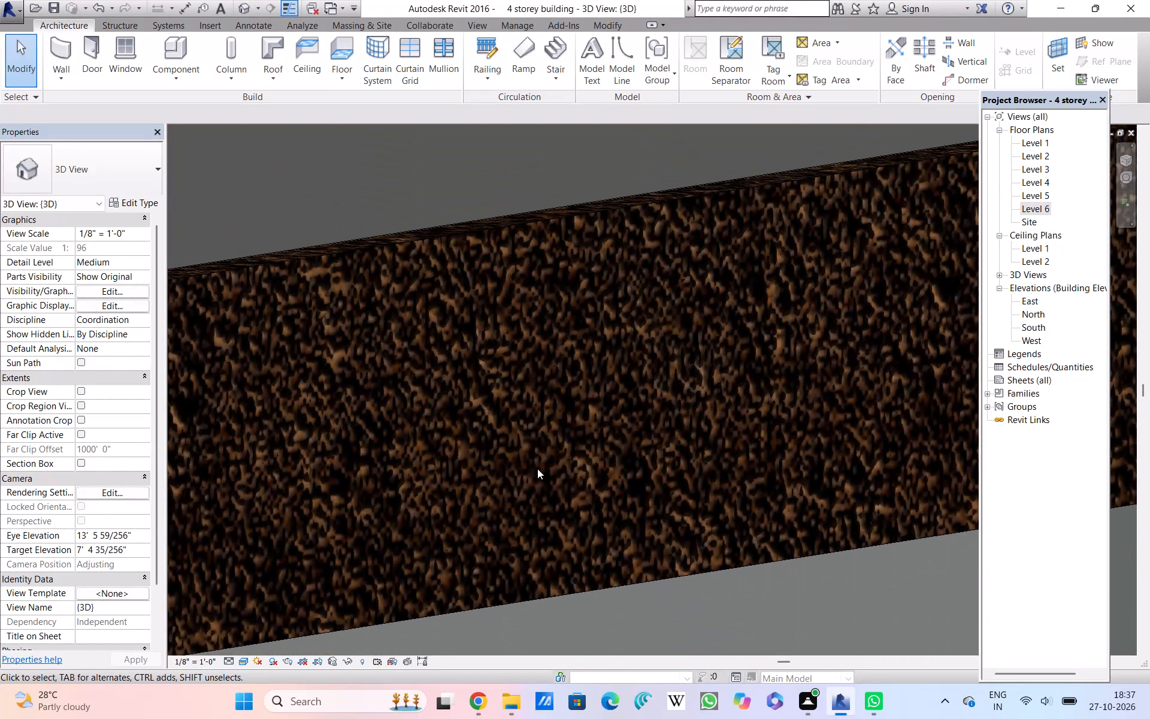
scroll(537, 463, "up", 8)
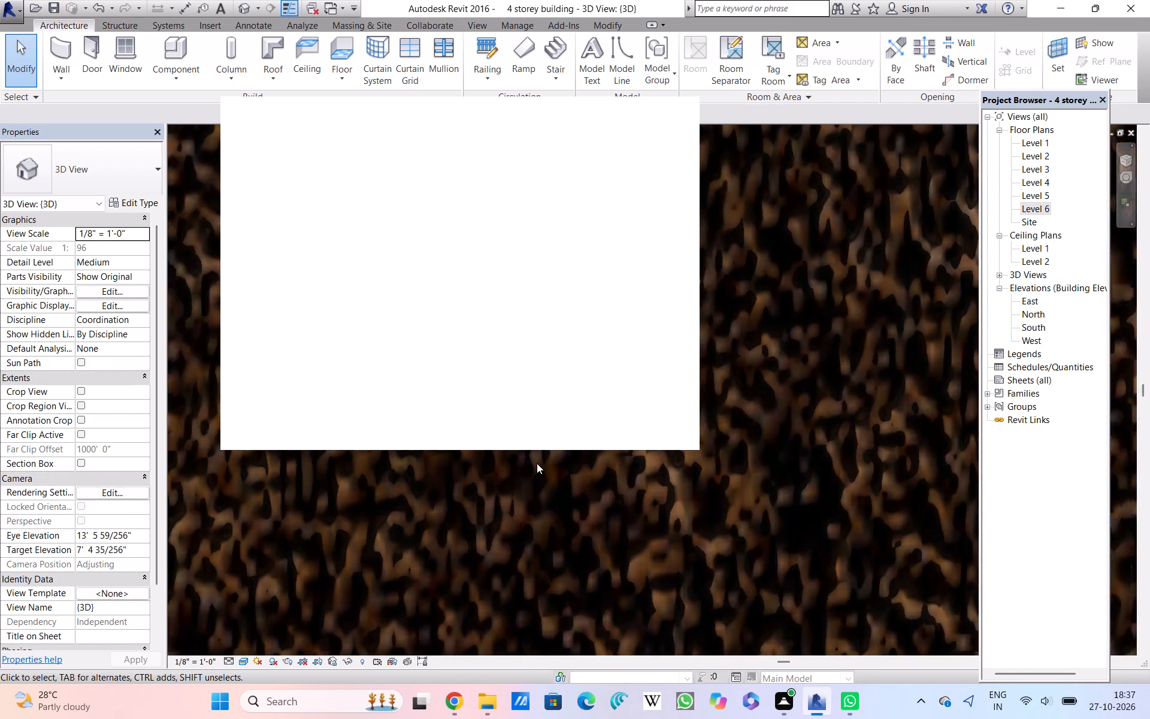
scroll(537, 463, "up", 2)
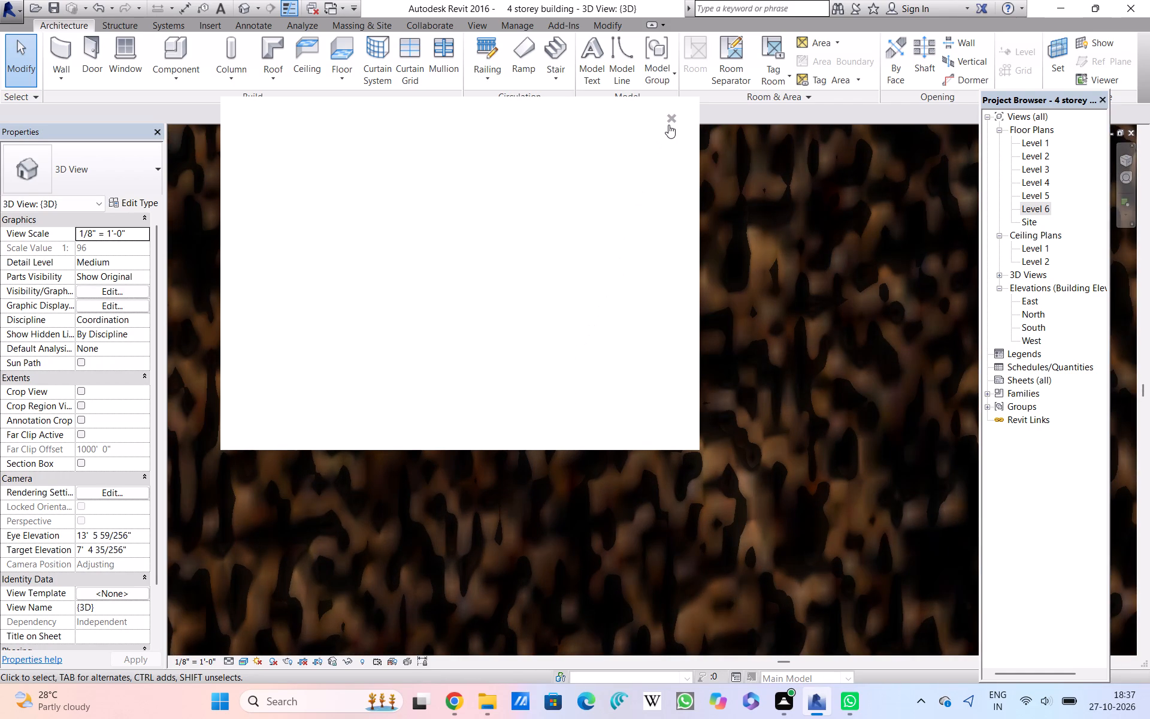
Close the blank pop-up covering the model.
double_click(670, 122)
left_click(670, 118)
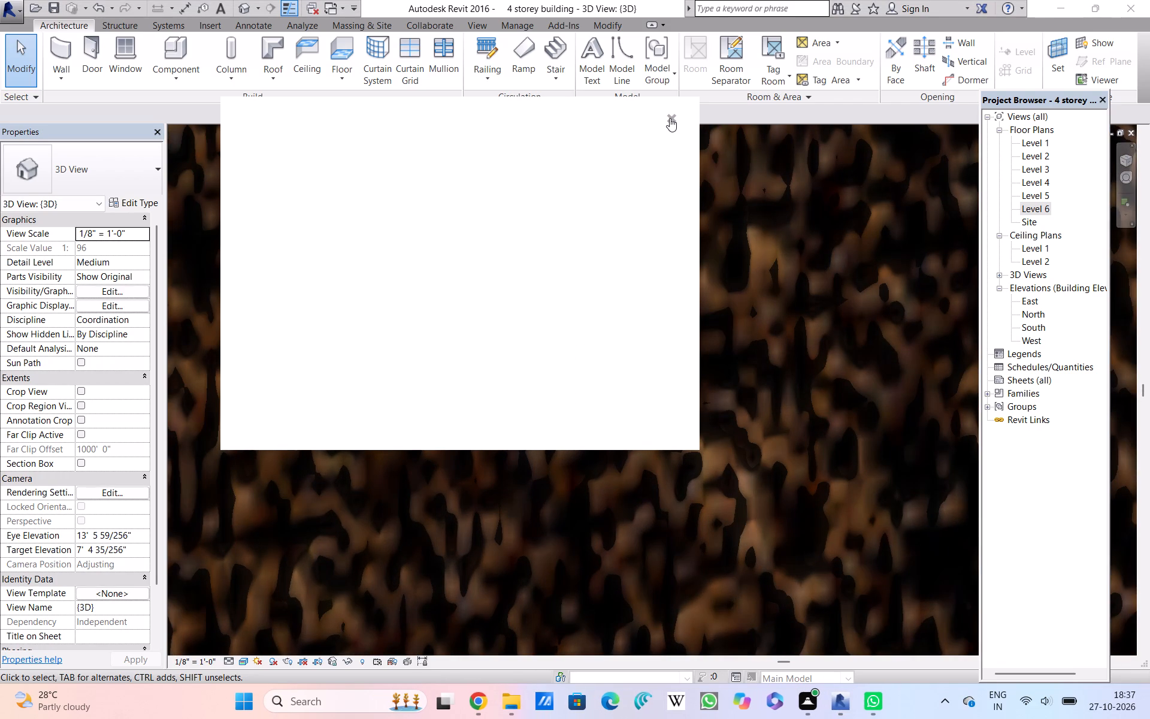
Inspect the top trim's brown texture at extreme close range, and review the trim band above the window glass.
scroll(663, 327, "down", 7)
scroll(663, 327, "up", 3)
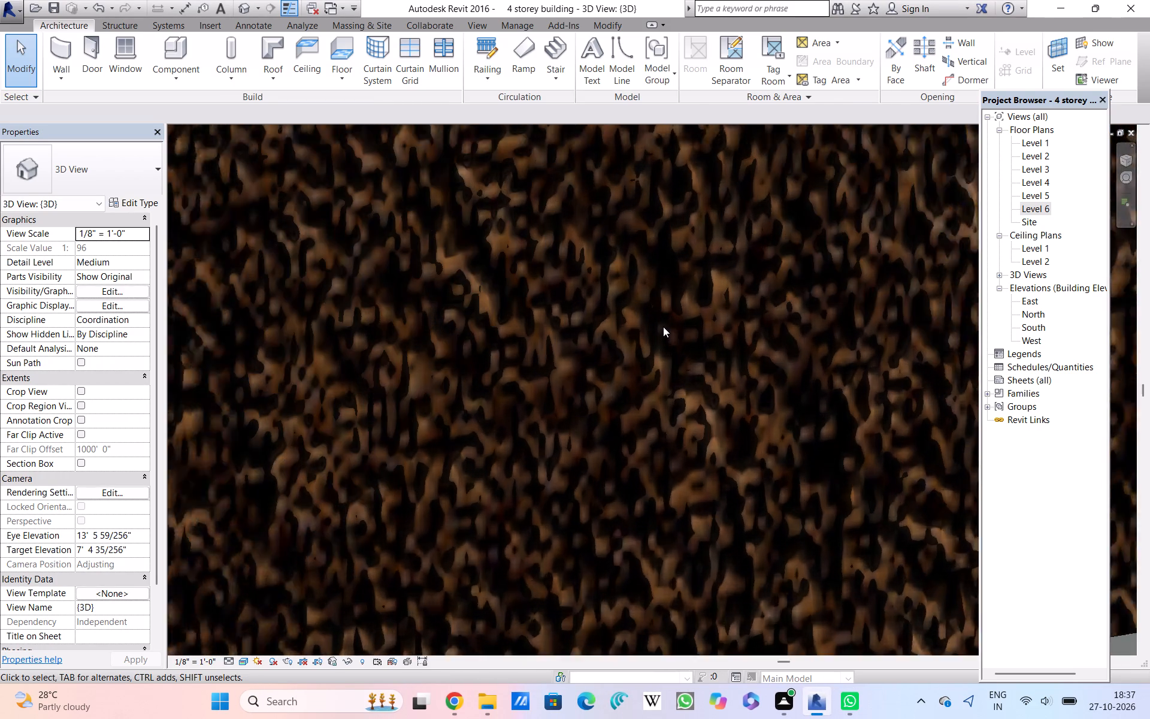
scroll(663, 327, "up", 9)
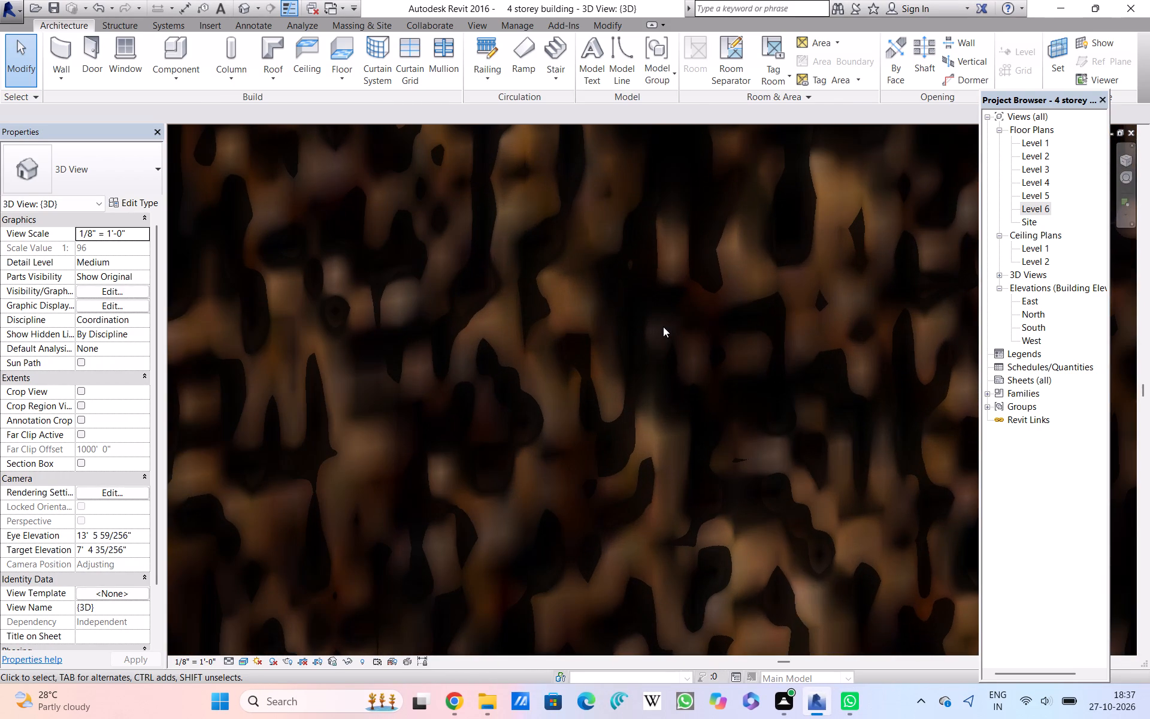
scroll(663, 327, "up", 2)
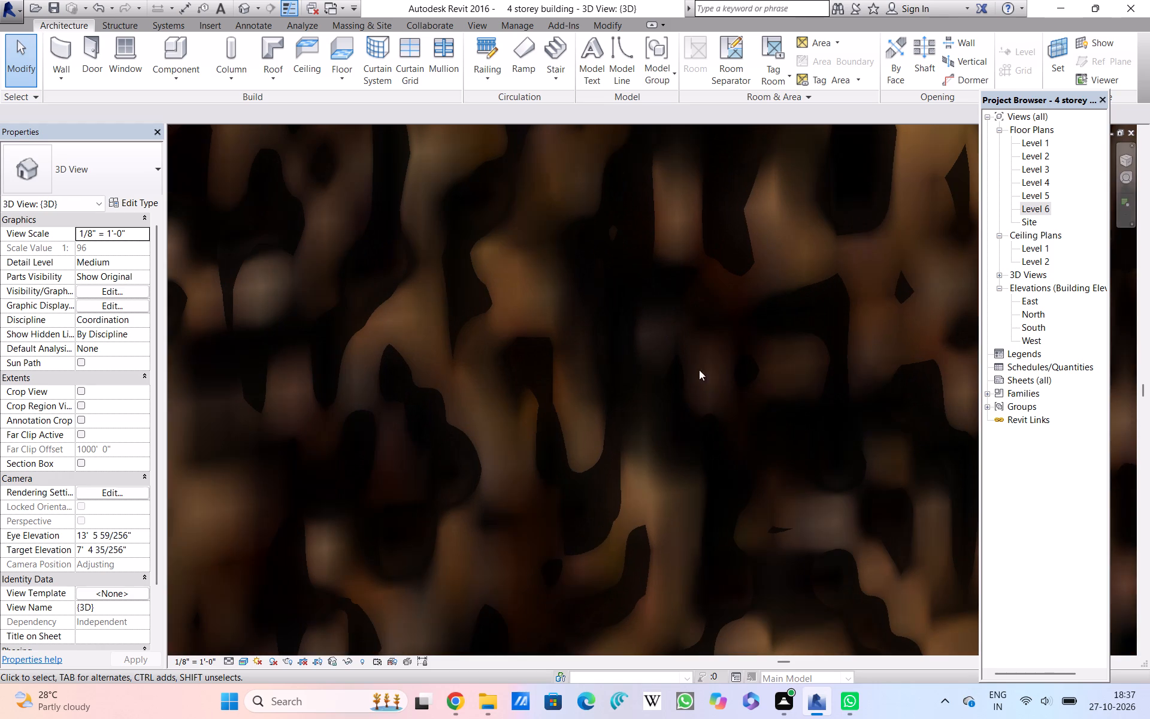
scroll(663, 430, "up", 3)
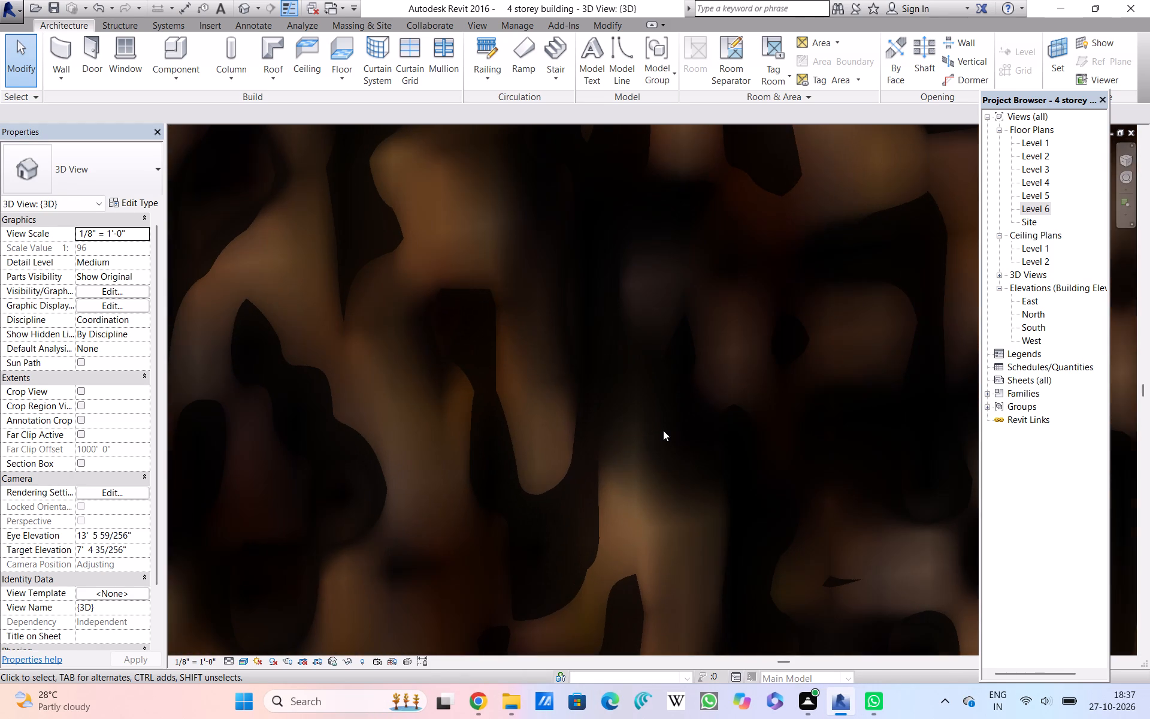
scroll(663, 430, "down", 14)
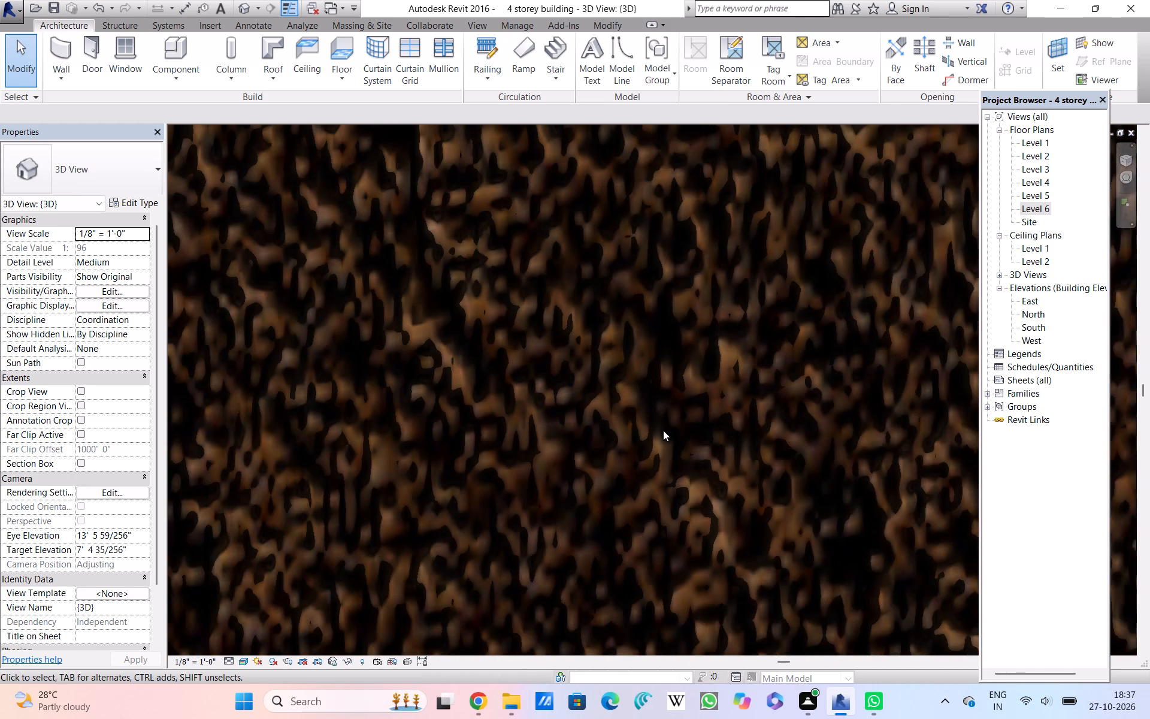
scroll(663, 430, "down", 10)
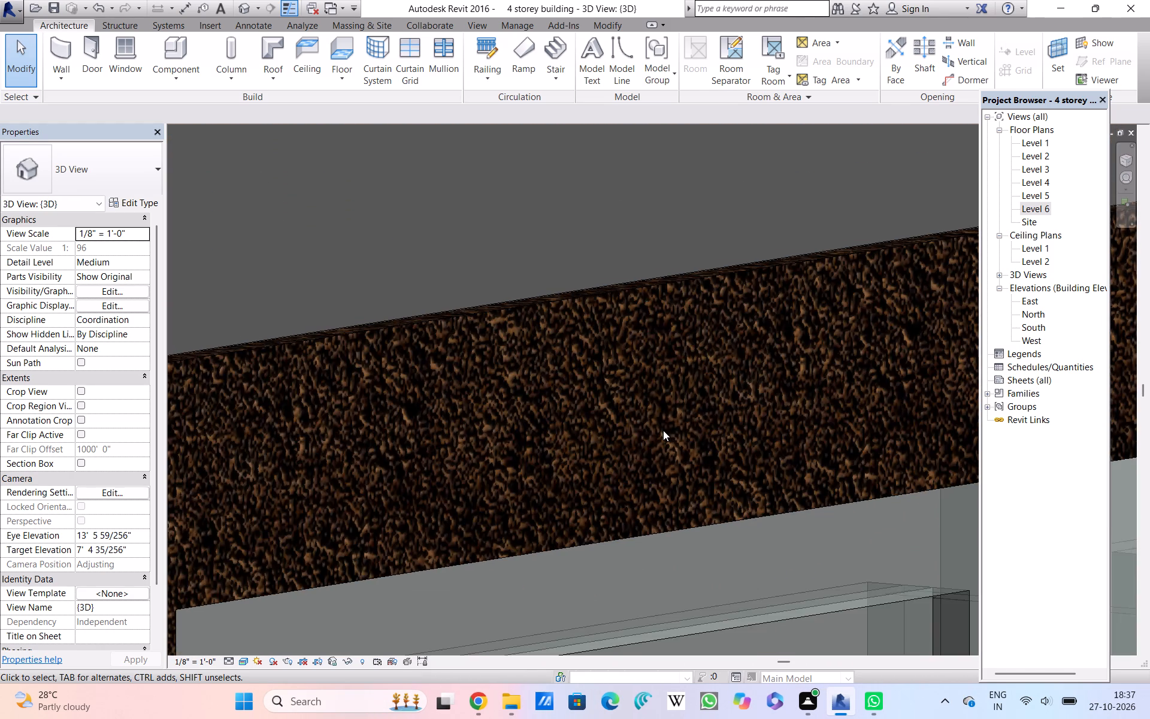
scroll(663, 430, "down", 2)
Examine the casement window's trim corner and its brown material texture at very close range.
scroll(322, 508, "up", 3)
middle_click_drag(322, 508, 425, 521)
scroll(425, 519, "up", 4)
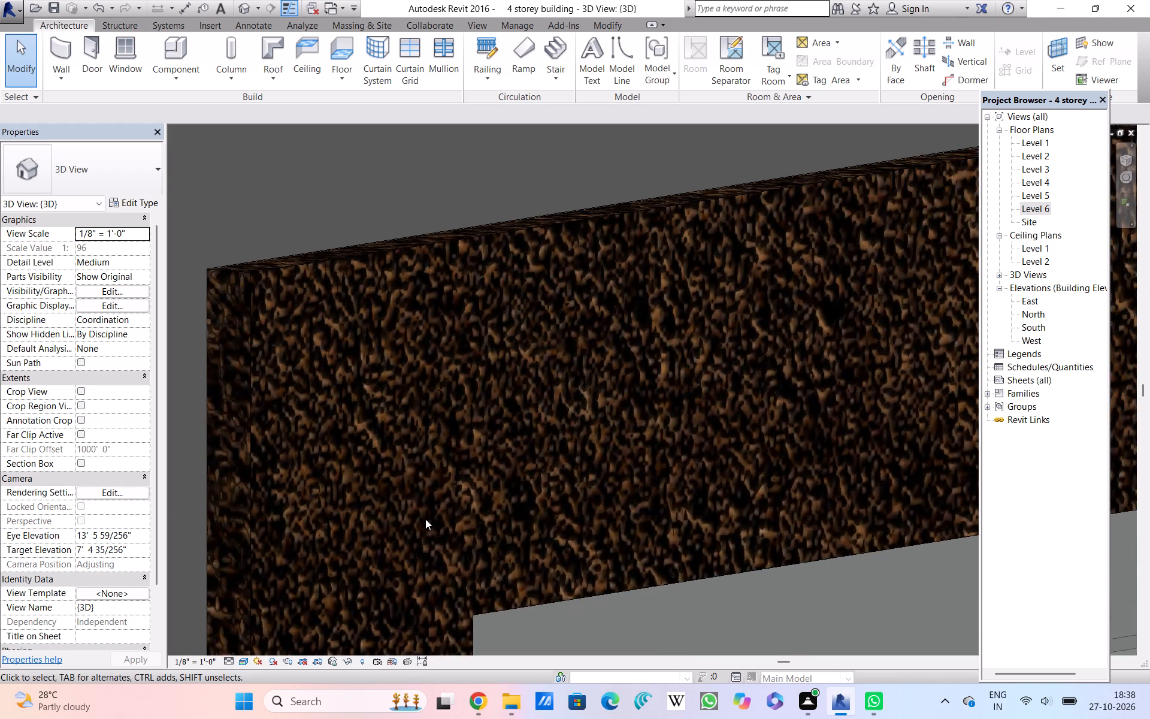
scroll(425, 519, "up", 13)
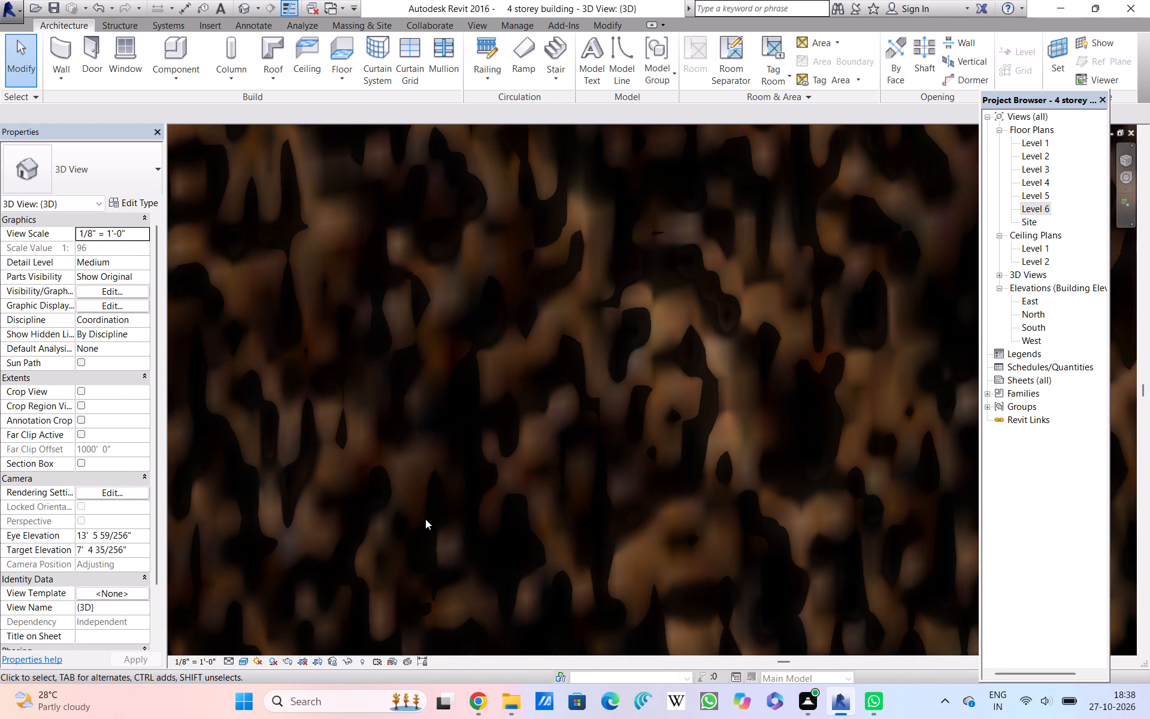
scroll(425, 519, "up", 3)
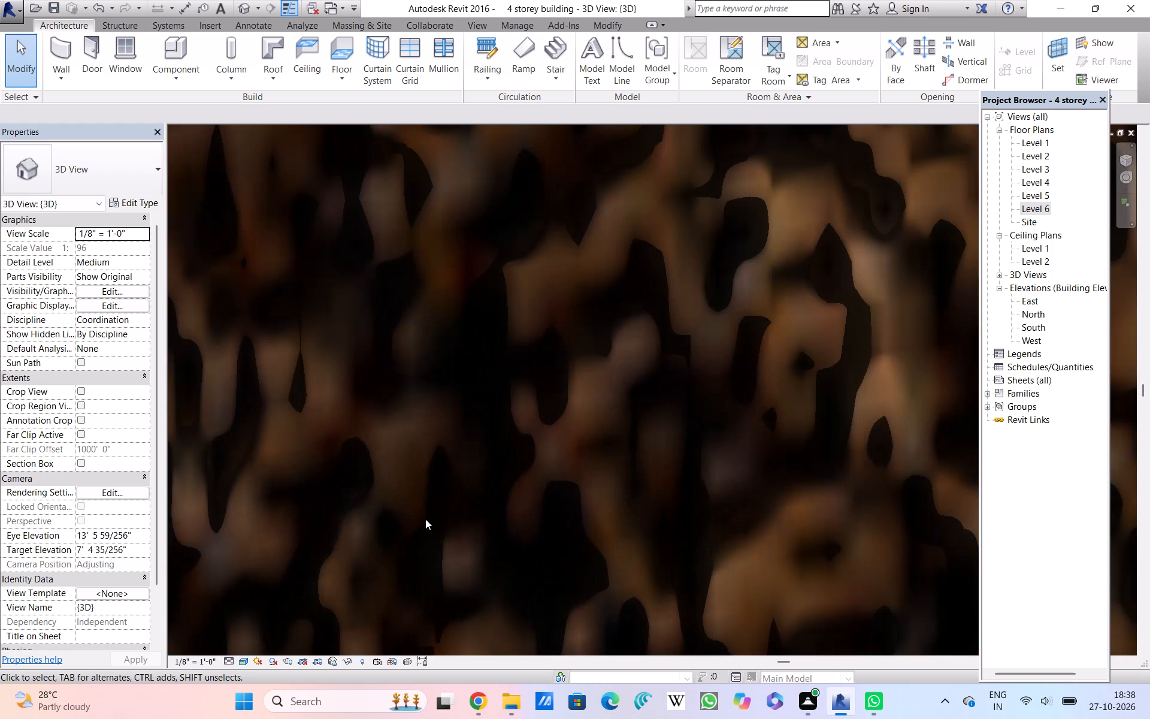
scroll(425, 519, "up", 1)
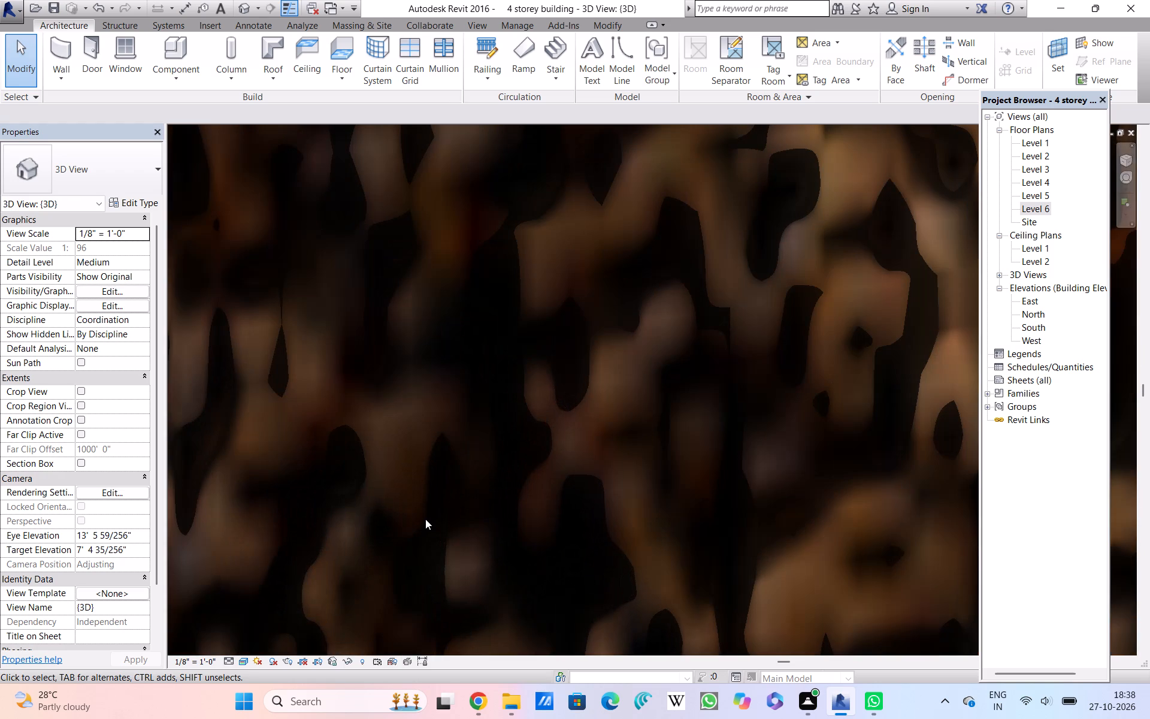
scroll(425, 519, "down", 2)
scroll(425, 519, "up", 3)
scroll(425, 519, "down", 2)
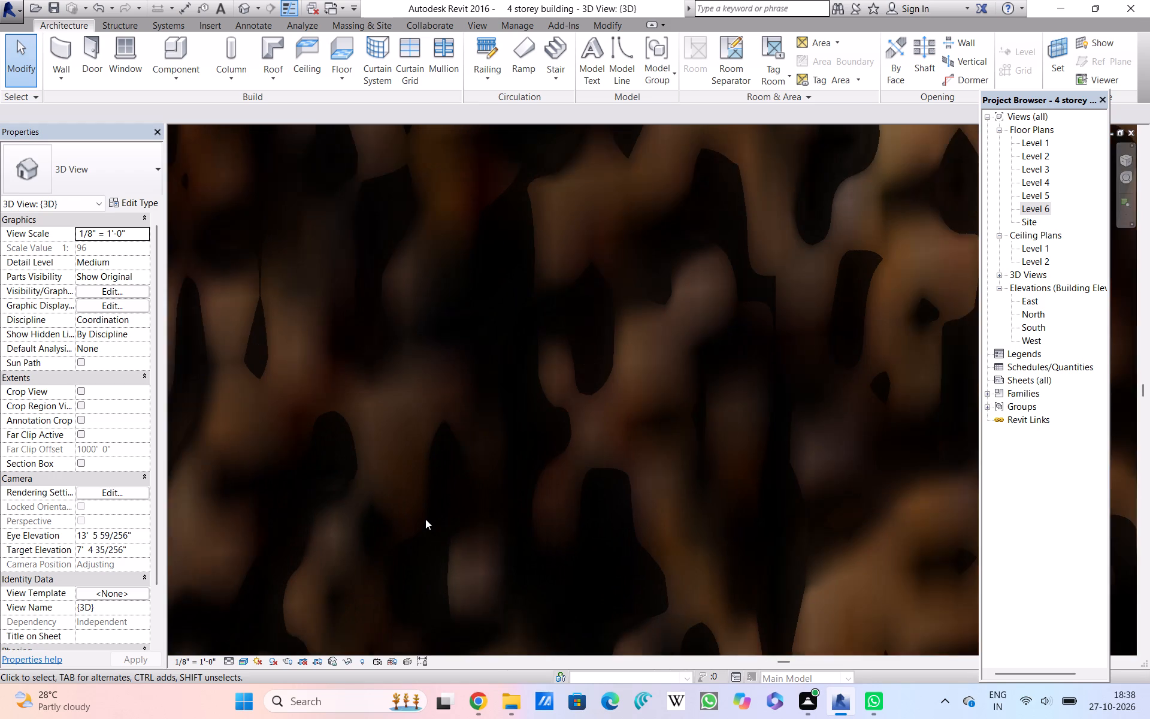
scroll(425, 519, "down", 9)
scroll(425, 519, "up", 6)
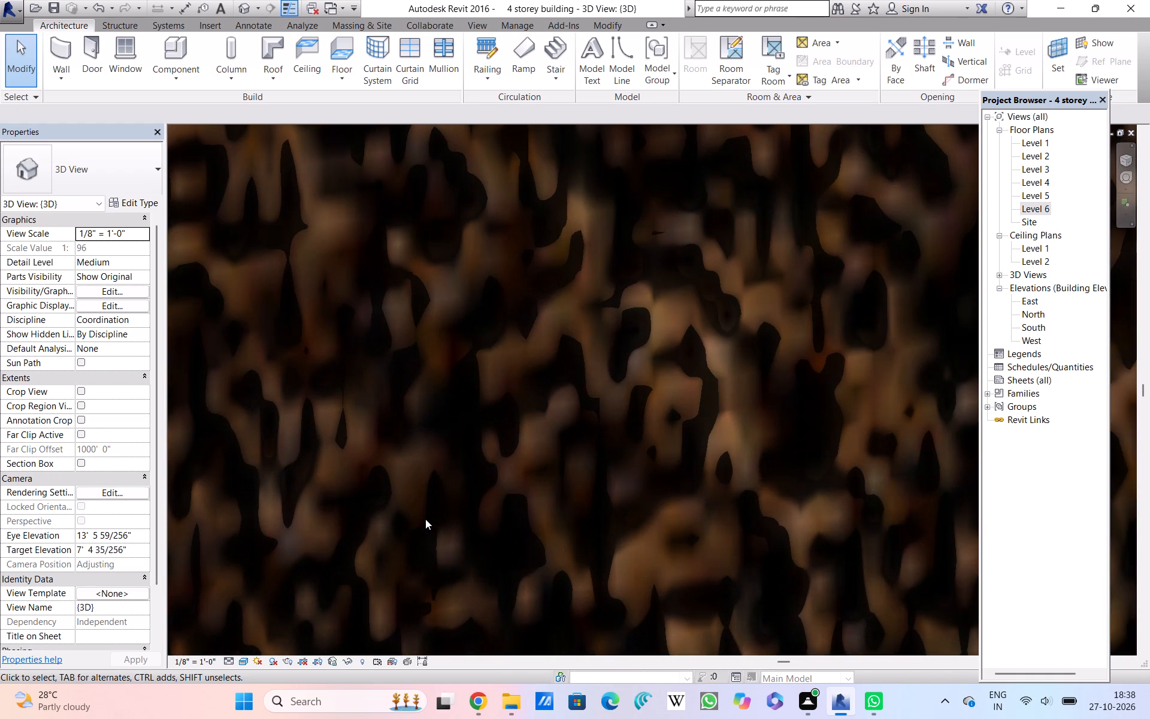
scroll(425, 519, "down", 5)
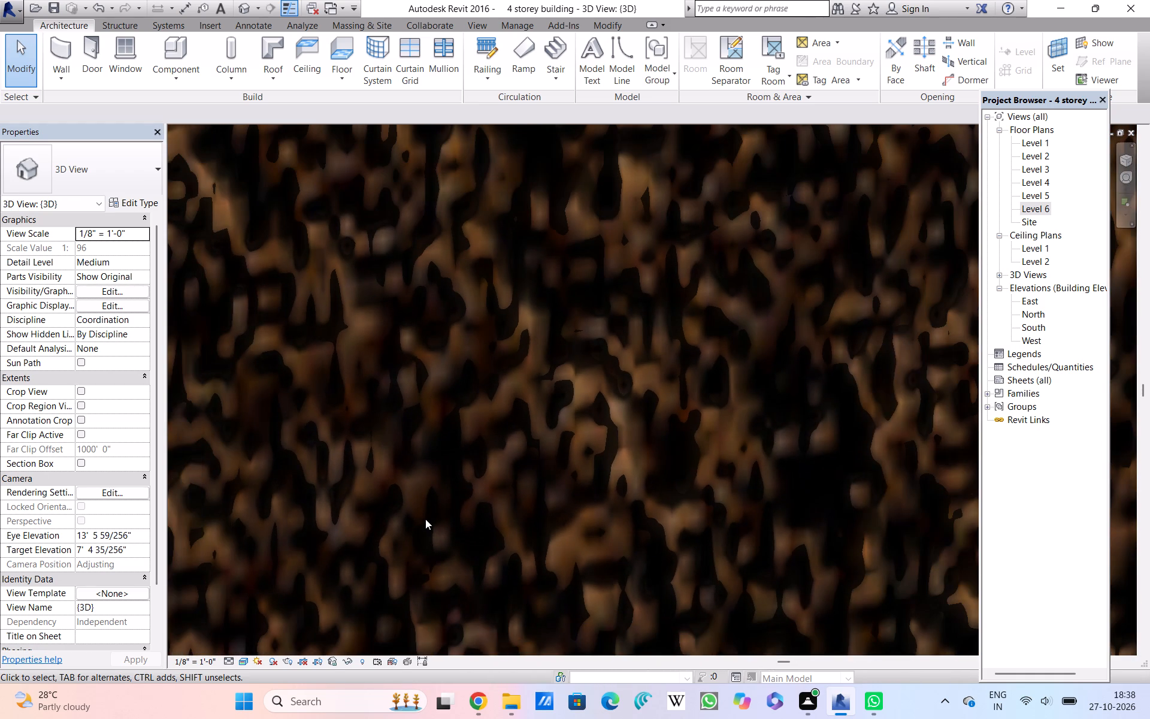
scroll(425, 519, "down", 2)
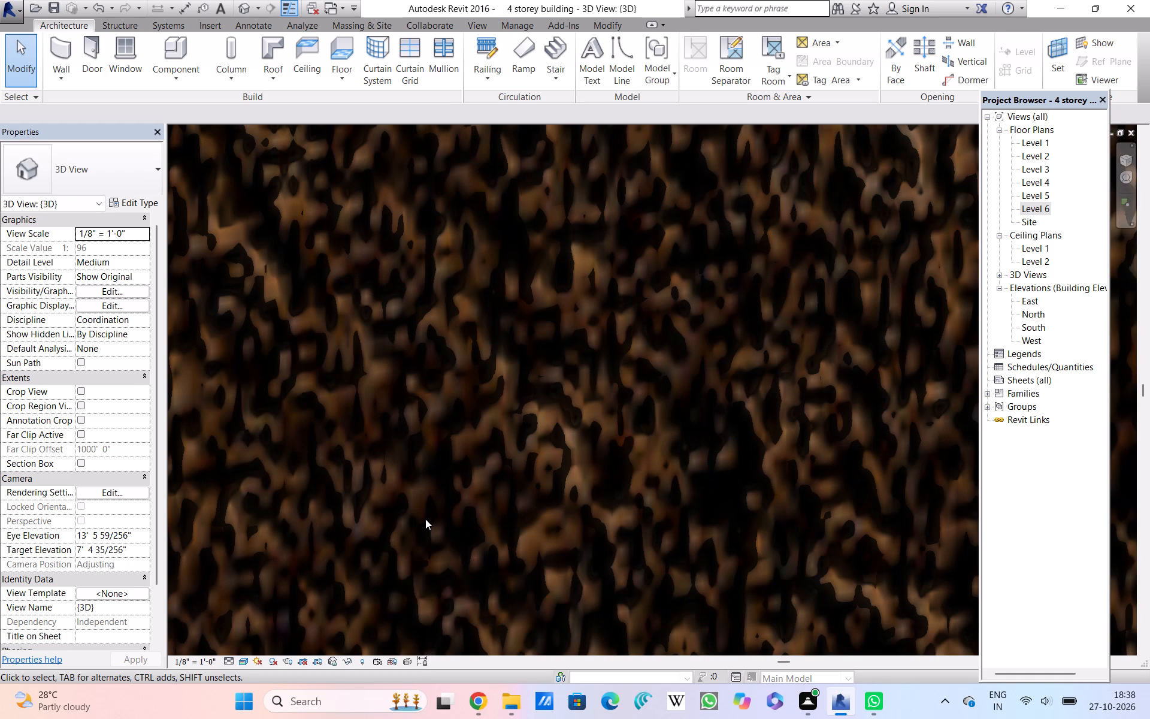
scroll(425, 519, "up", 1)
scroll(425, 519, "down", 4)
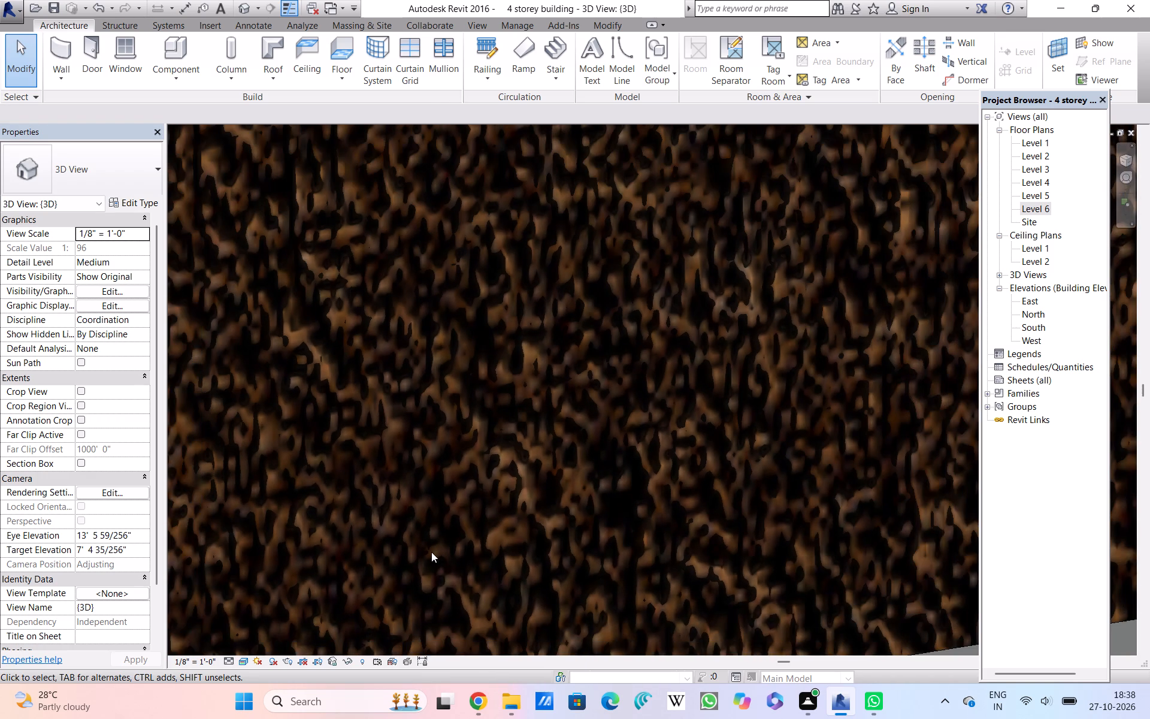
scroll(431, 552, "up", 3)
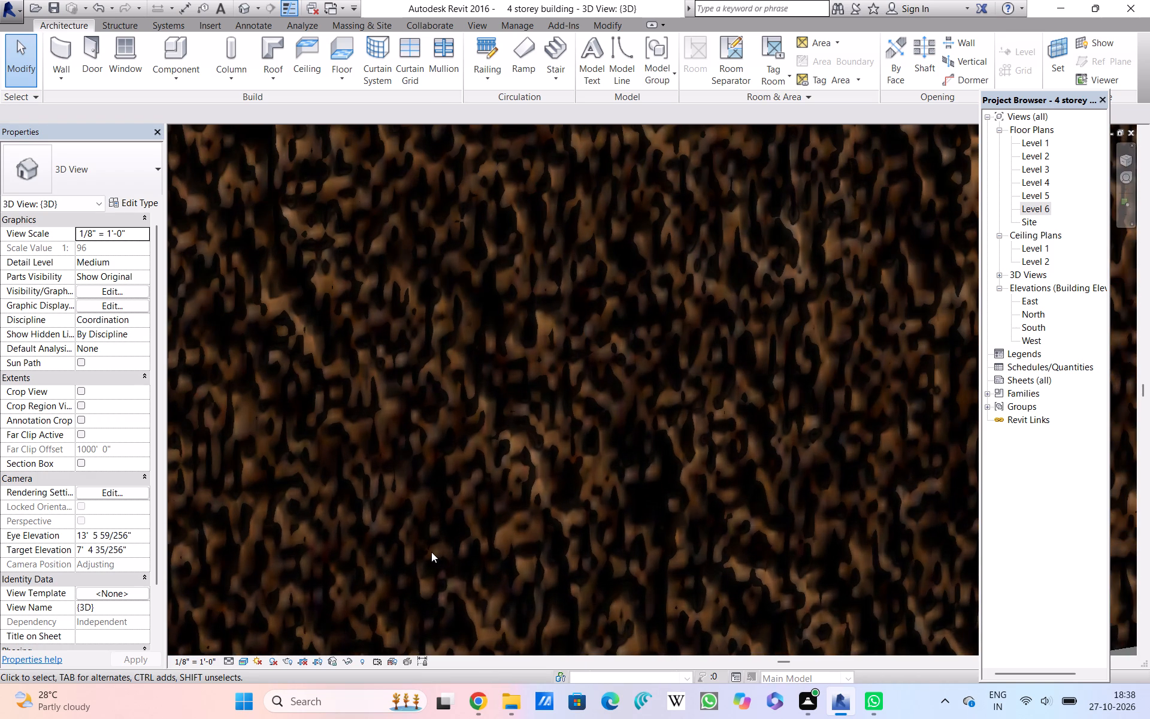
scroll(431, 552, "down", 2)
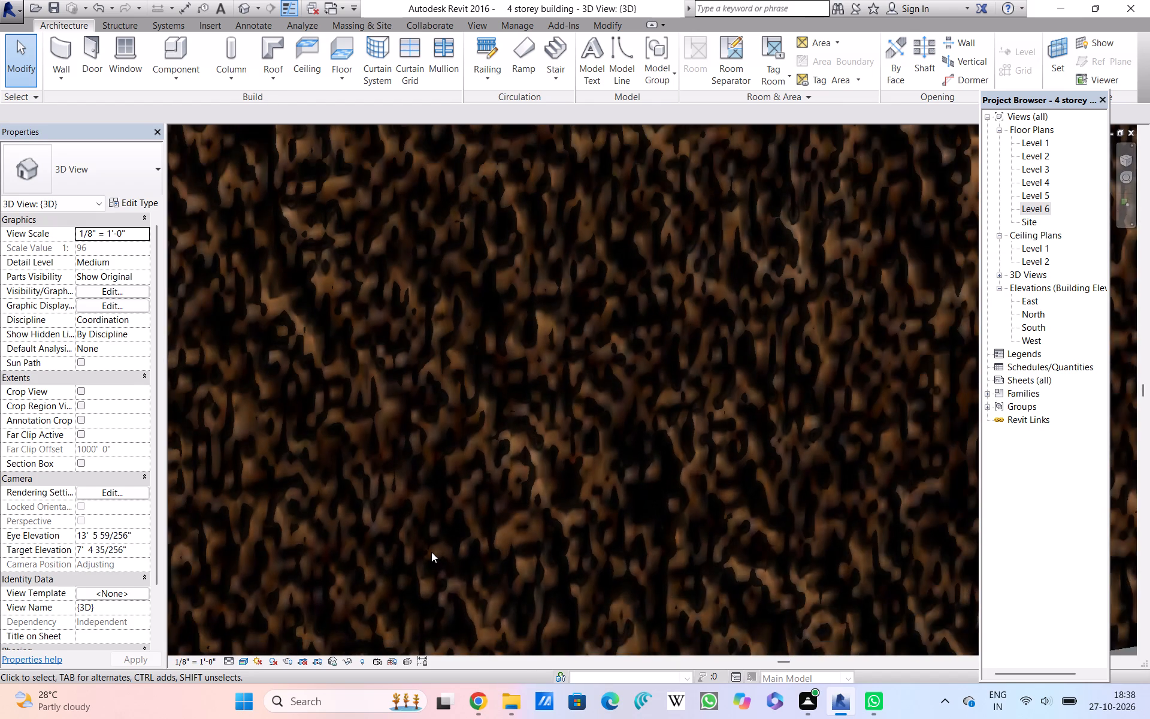
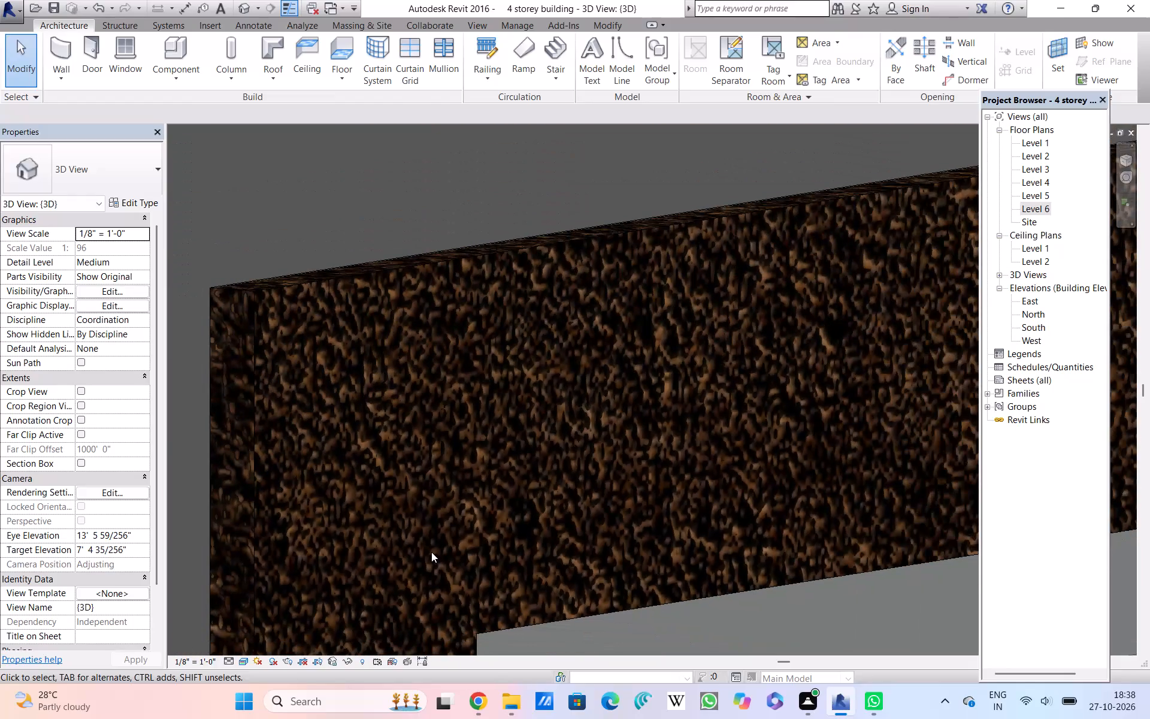
Inspect the brown material texture at the casement window's trim corner, ending at extreme close range.
middle_click_drag(431, 533, 408, 453)
scroll(431, 533, "down", 1)
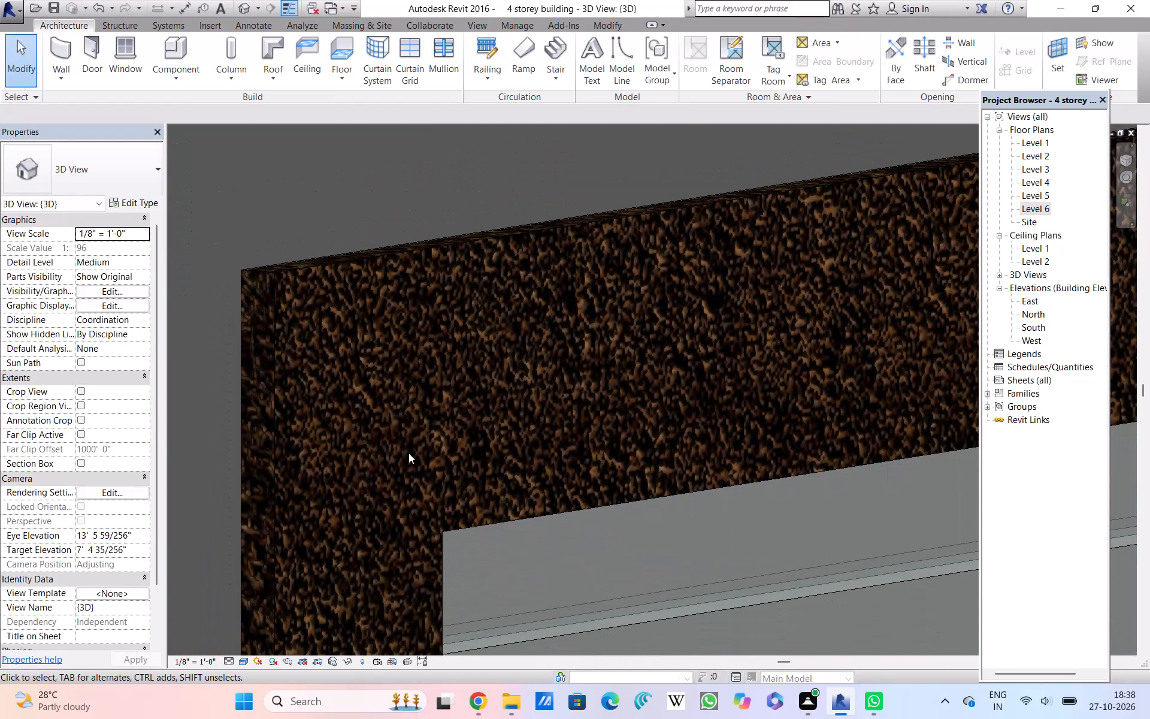
scroll(408, 453, "up", 2)
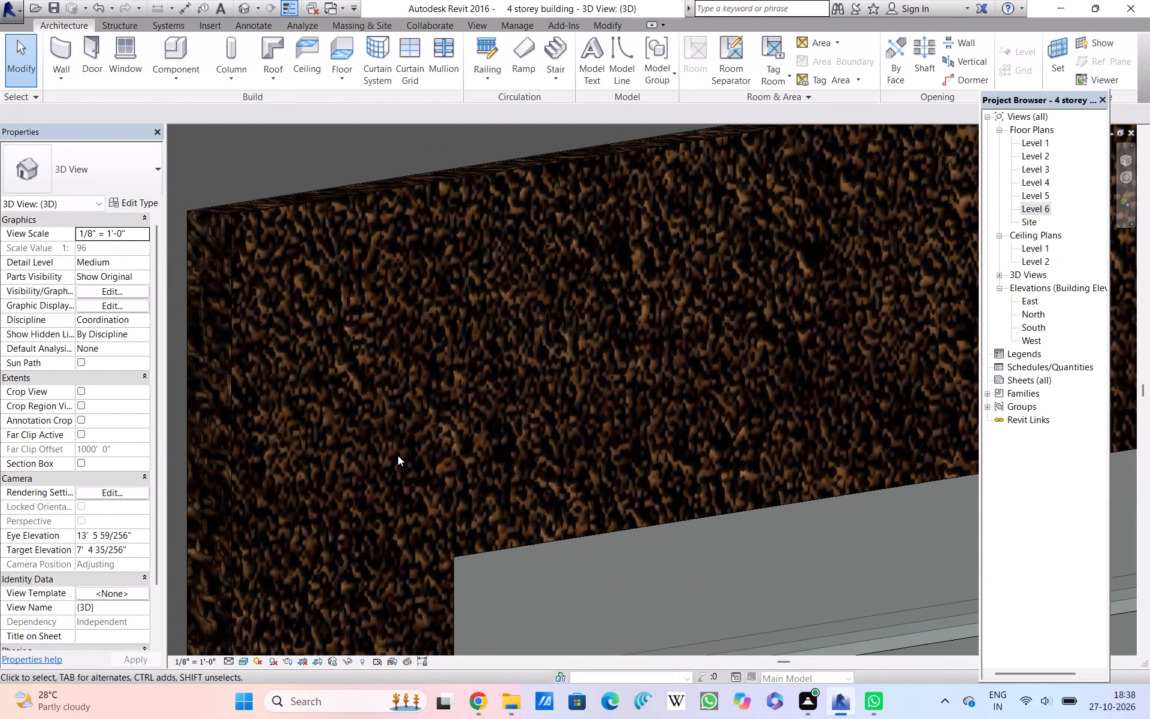
scroll(412, 422, "up", 1)
middle_click_drag(412, 422, 421, 467)
scroll(423, 475, "up", 4)
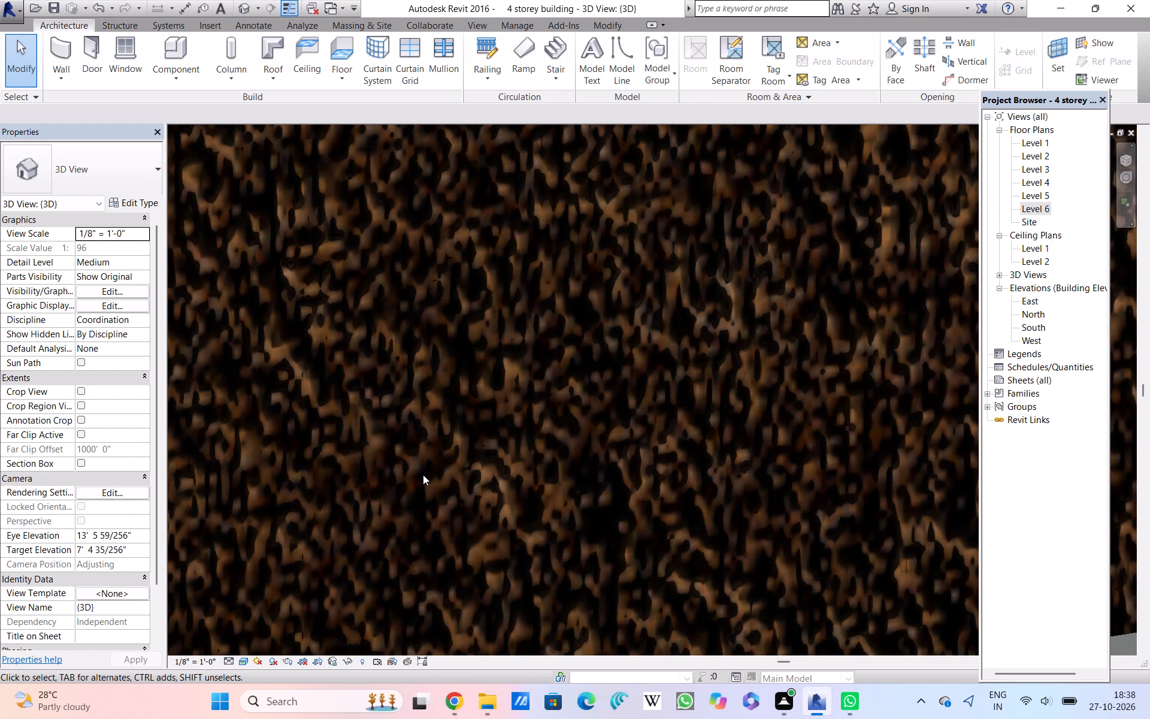
scroll(423, 475, "up", 4)
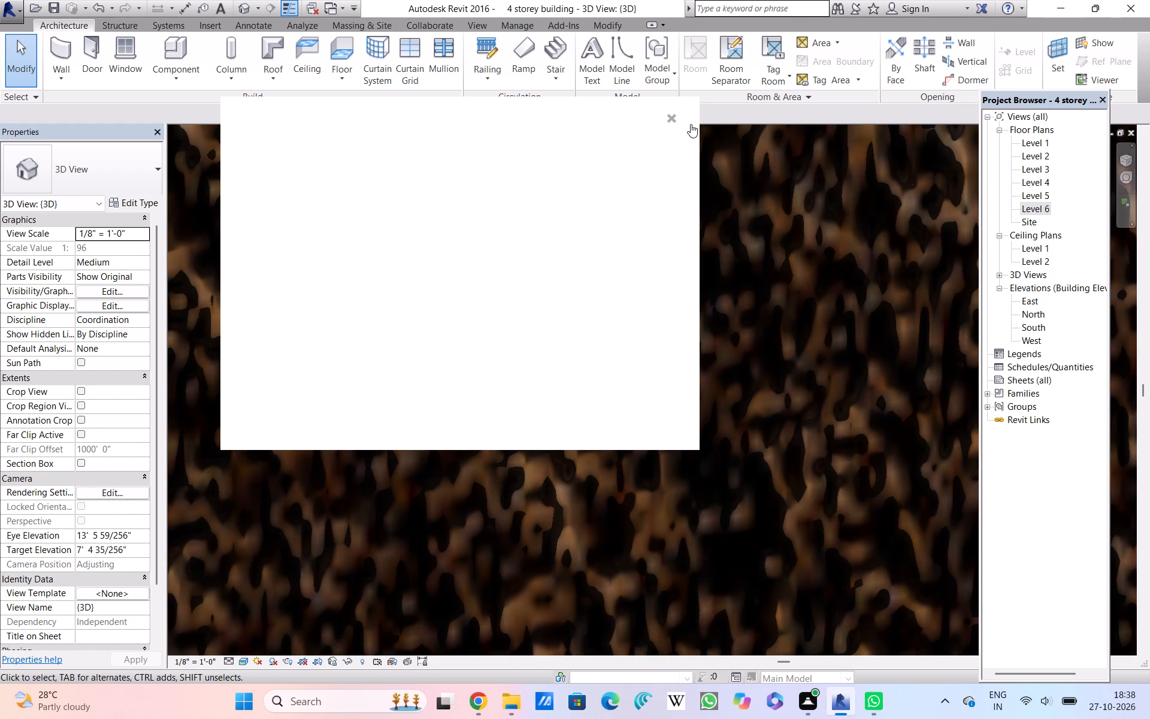
Close the blank pop-up covering the model.
left_click(671, 116)
left_click(671, 116)
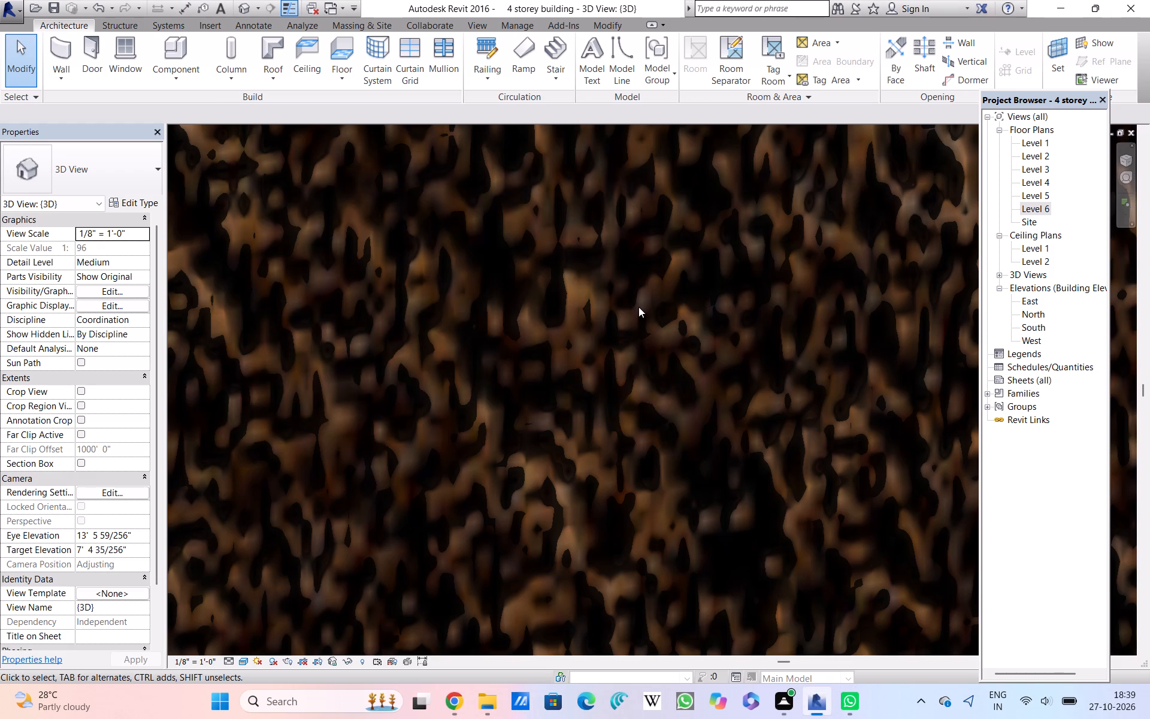
Examine the top trim's brown texture, the trim's outer corner and the glass edge beneath it.
scroll(638, 307, "up", 5)
scroll(638, 307, "down", 9)
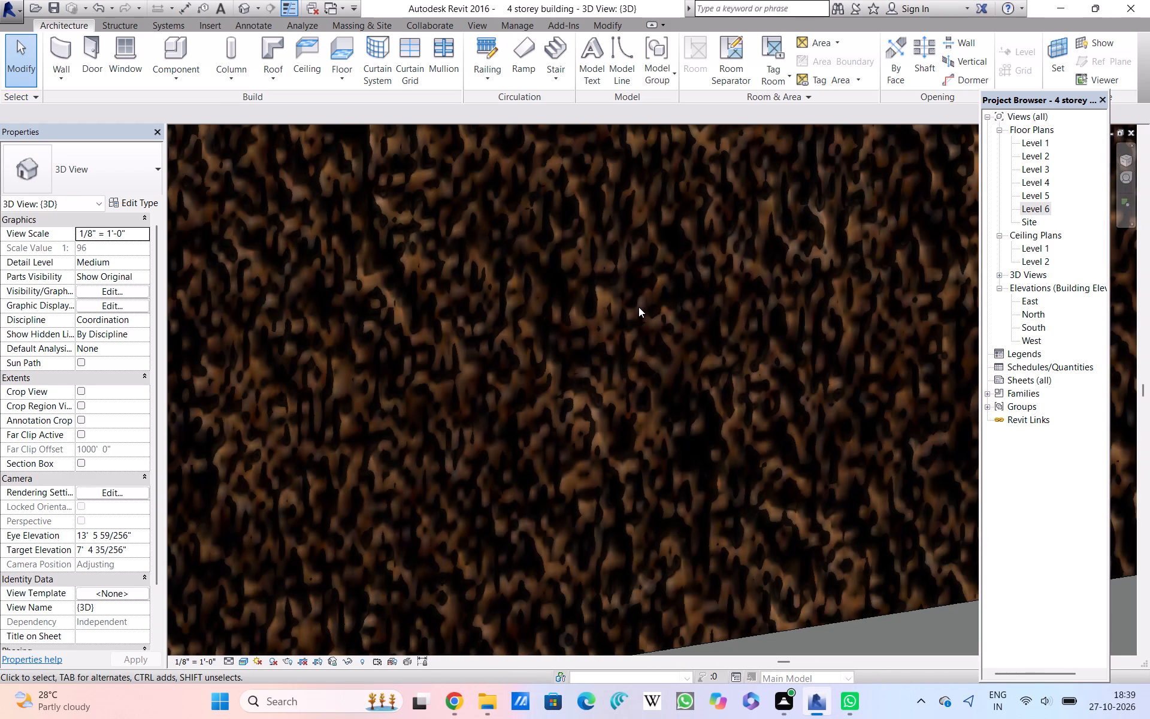
scroll(638, 307, "down", 4)
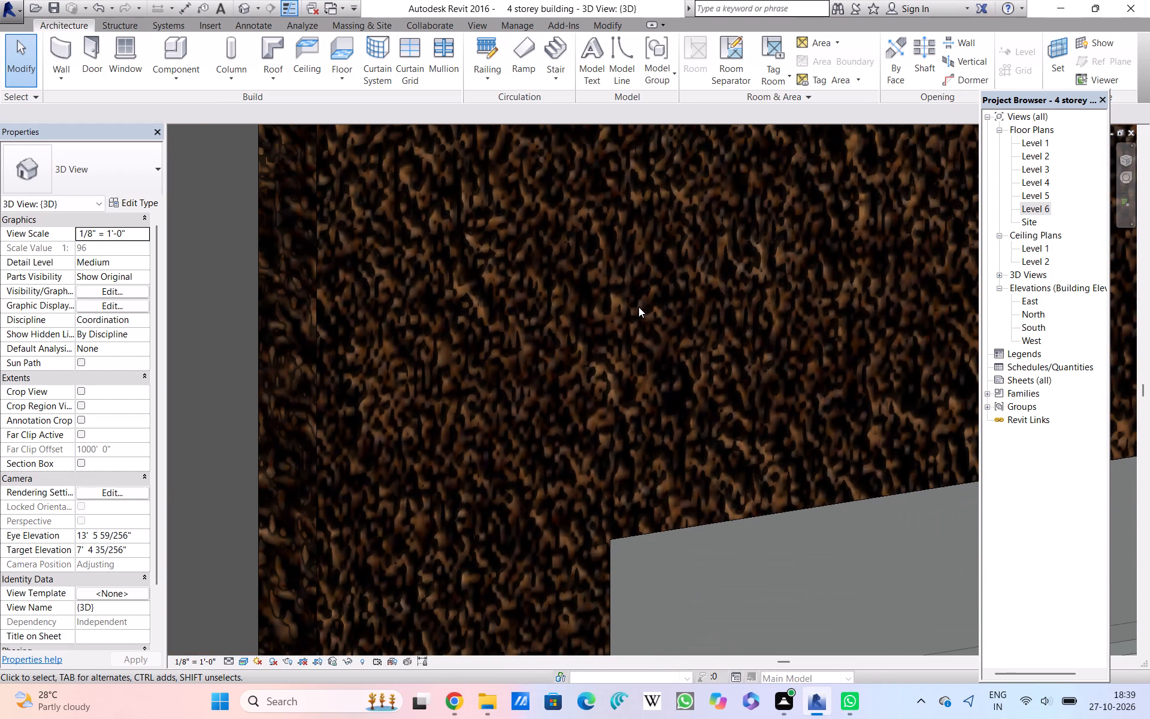
middle_click_drag(638, 307, 591, 406)
scroll(638, 307, "down", 1)
scroll(591, 408, "down", 1)
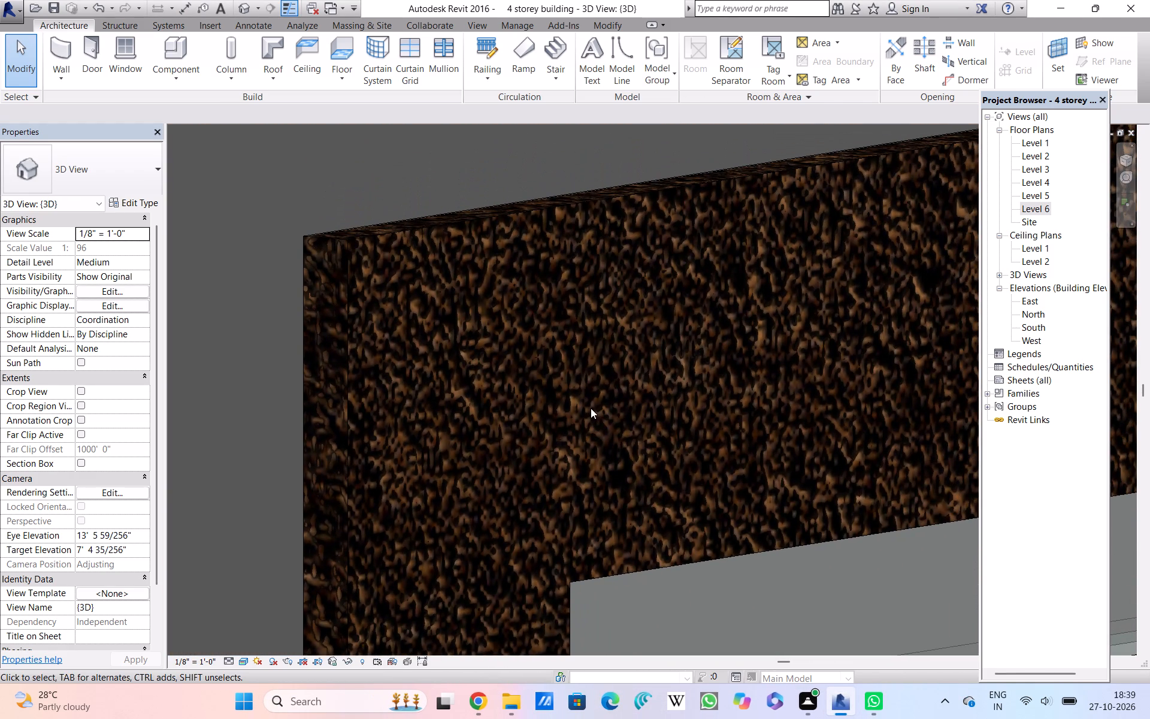
scroll(591, 408, "down", 3)
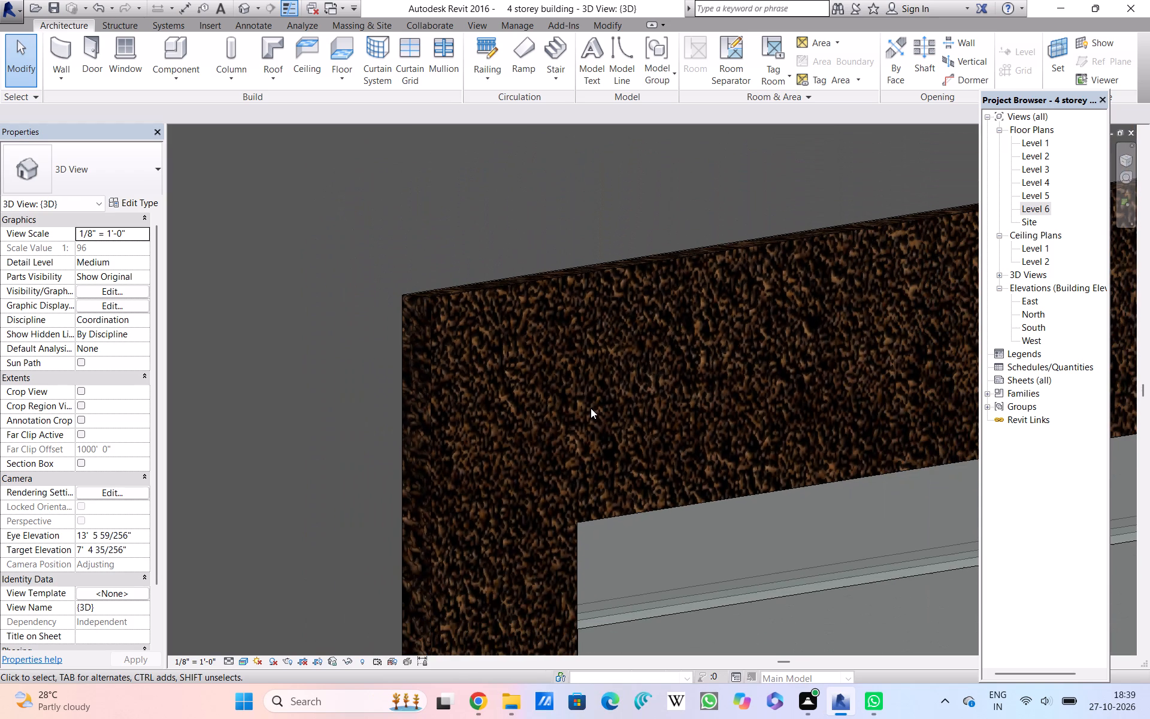
middle_click_drag(591, 408, 527, 431)
scroll(526, 431, "up", 2)
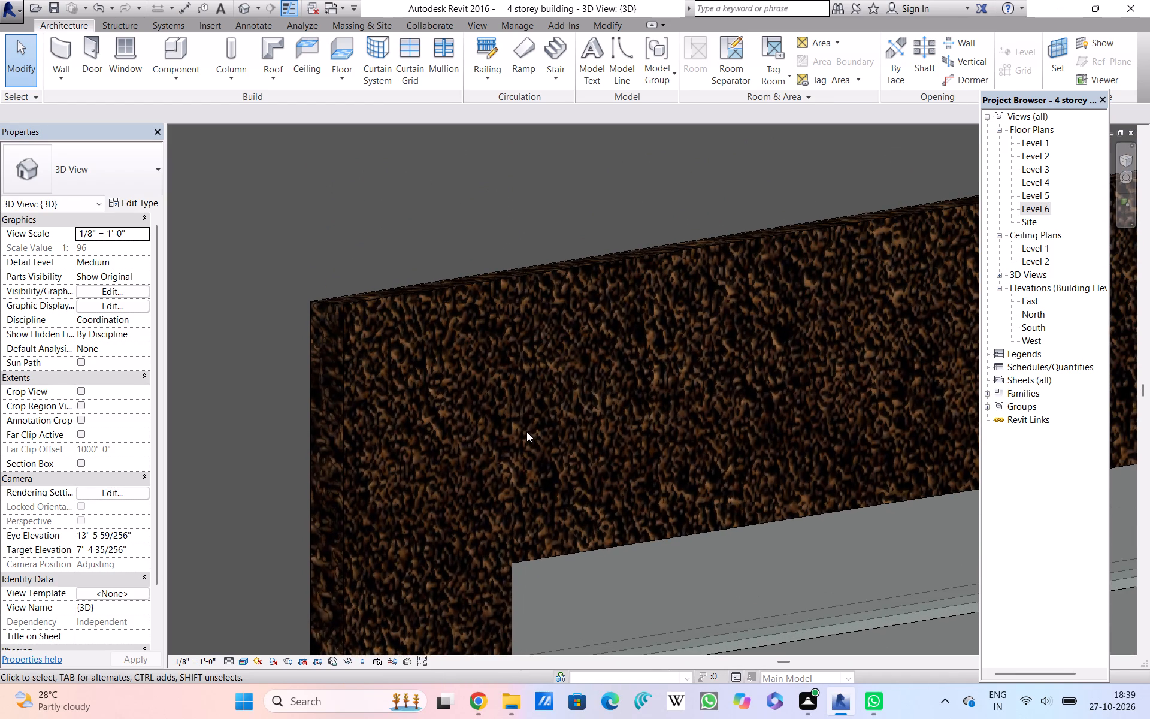
Compare the trim corner's brown texture with the adjoining window glass and inner frame at several close viewing distances.
scroll(526, 431, "down", 5)
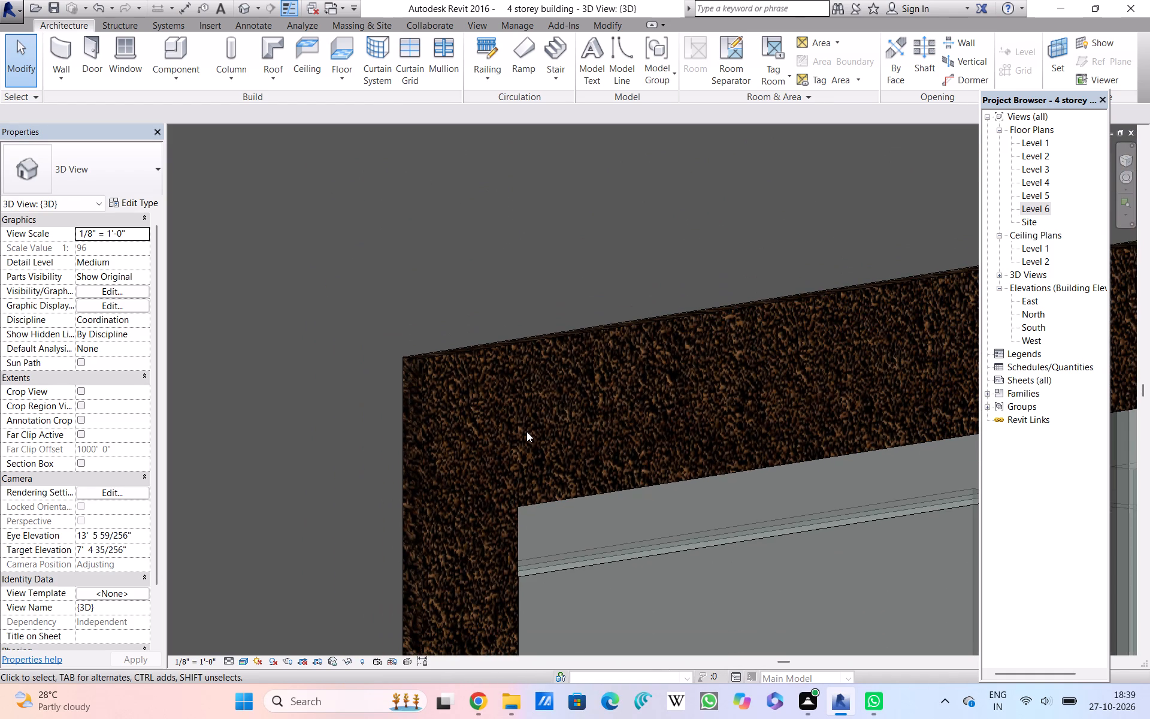
scroll(526, 431, "up", 7)
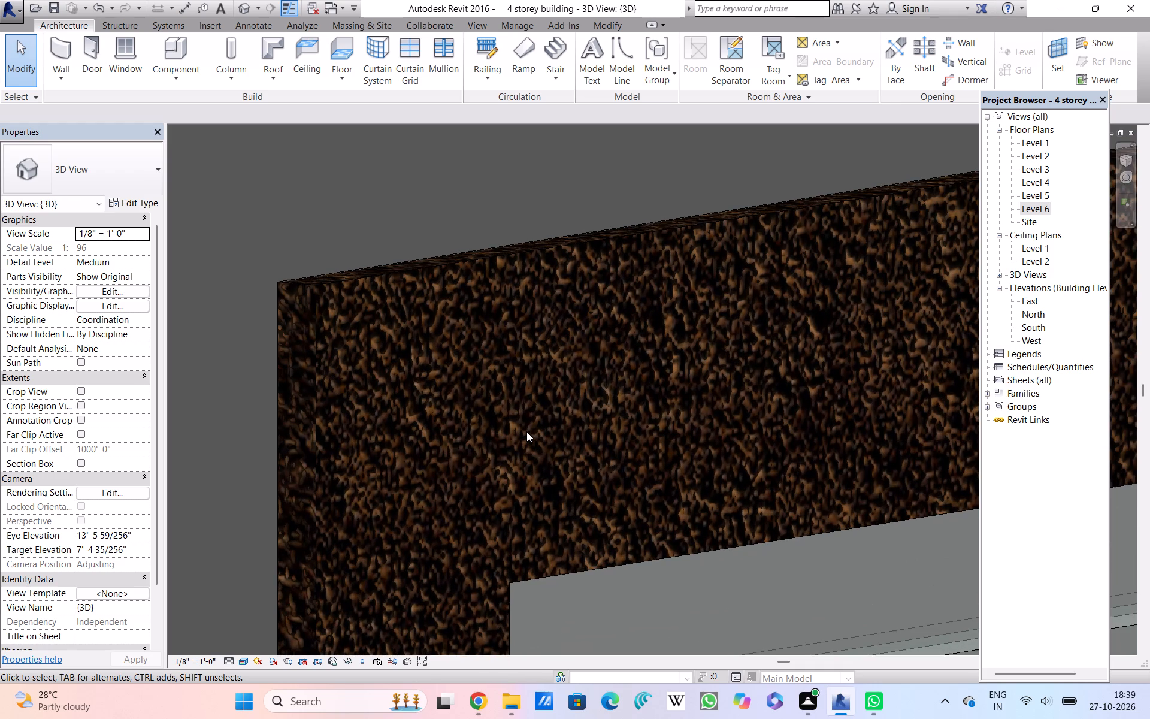
scroll(526, 431, "down", 7)
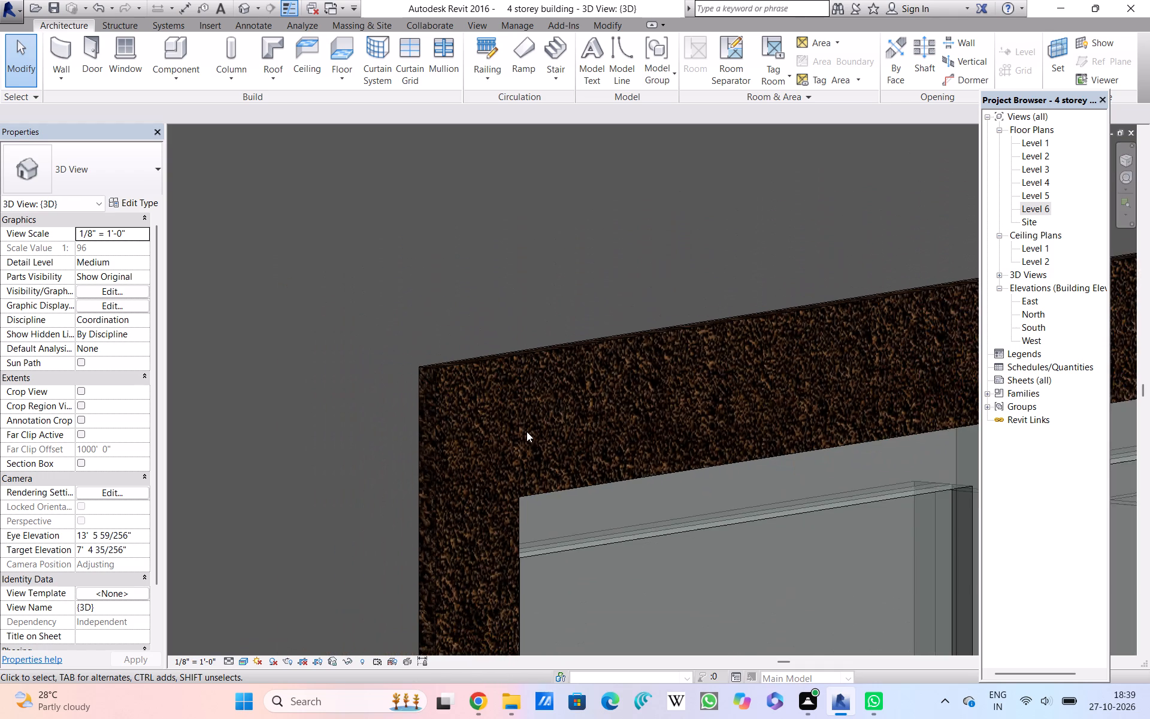
scroll(526, 431, "down", 1)
scroll(526, 431, "up", 9)
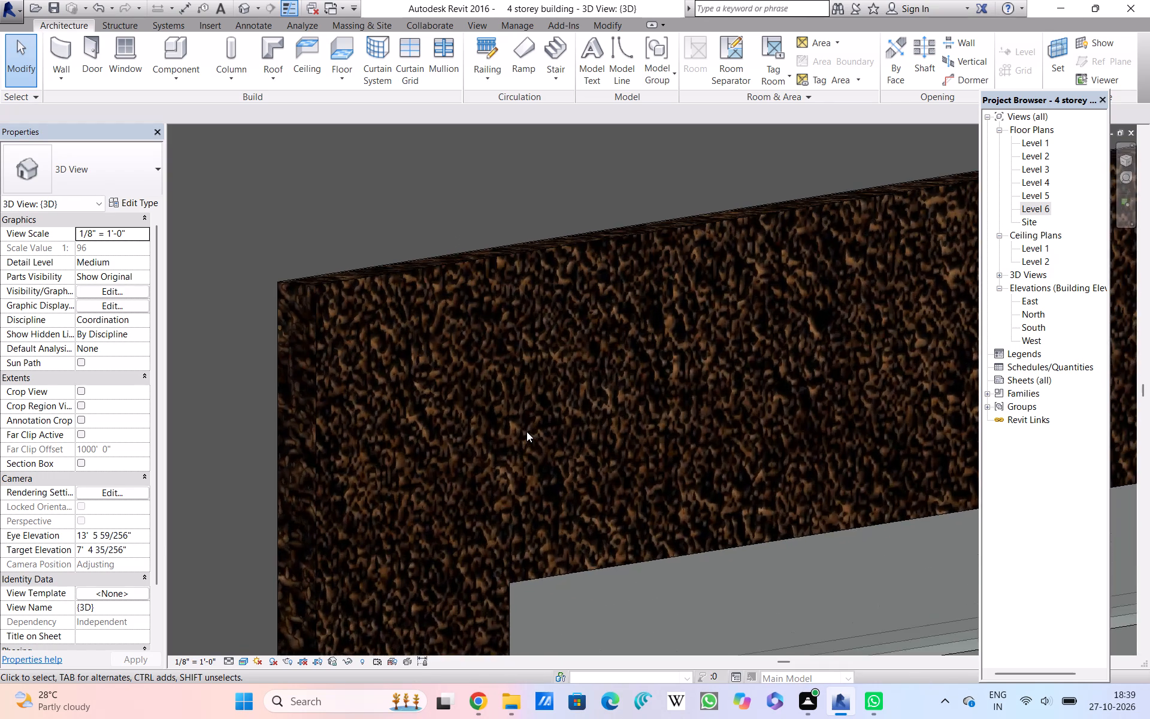
scroll(526, 431, "up", 8)
scroll(526, 431, "down", 7)
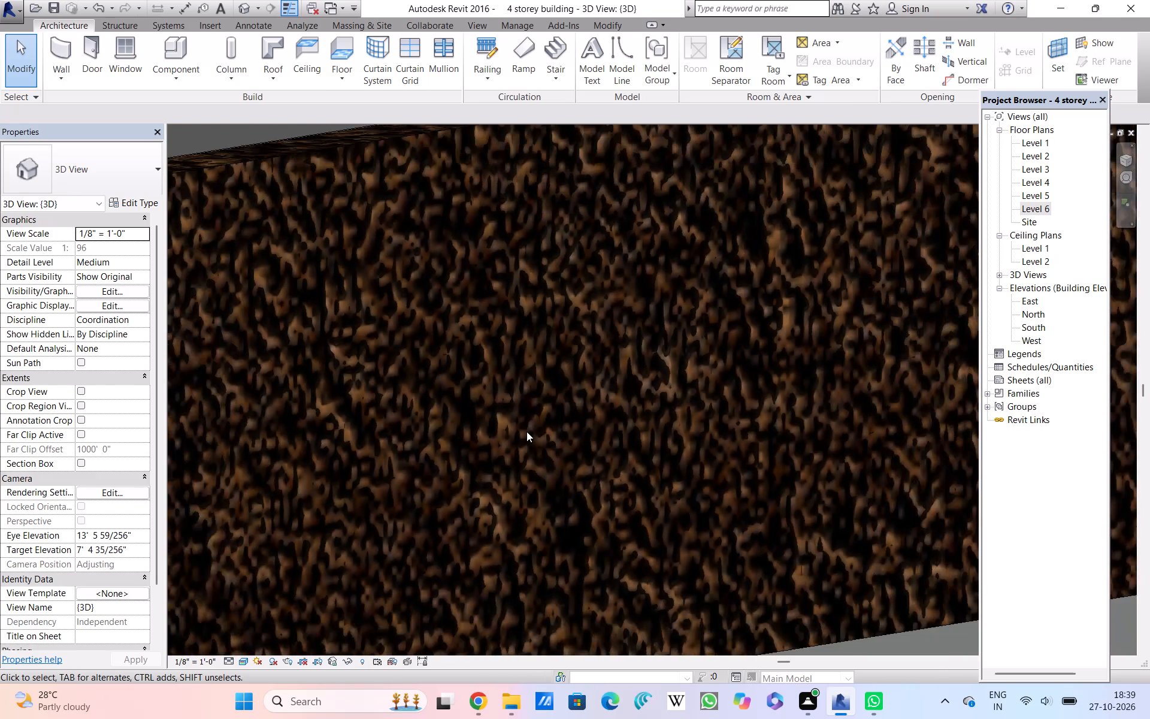
scroll(526, 431, "down", 6)
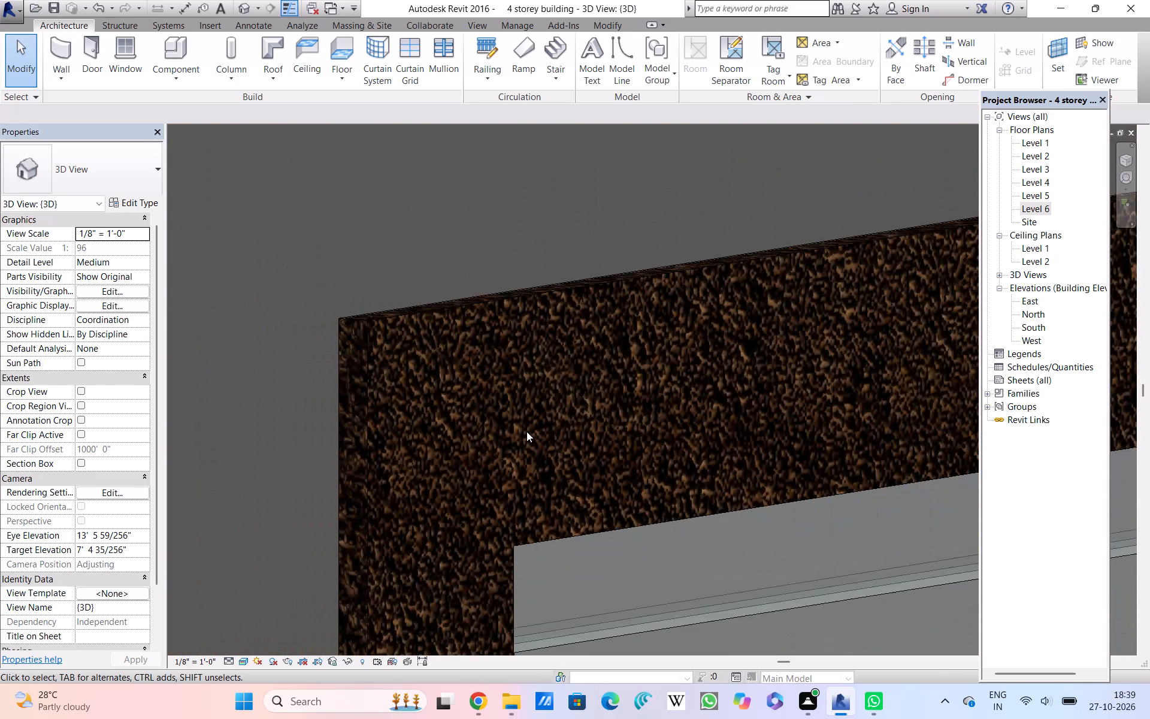
scroll(526, 431, "down", 4)
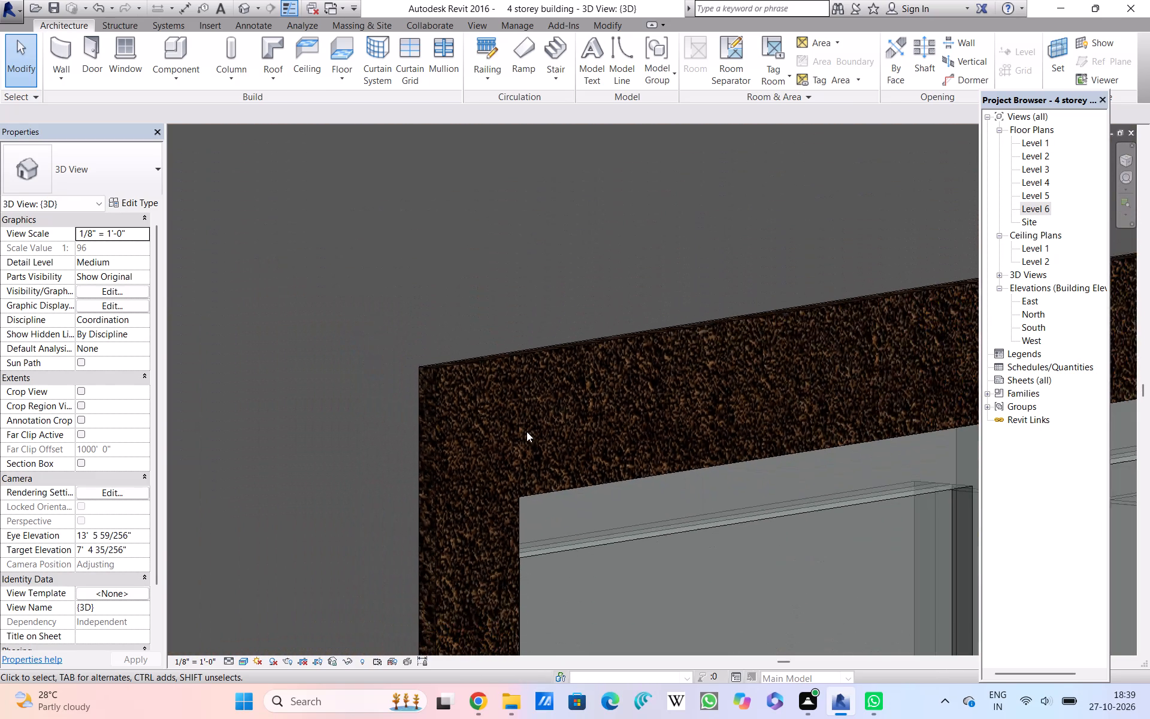
scroll(526, 431, "down", 2)
Inspect the grain of the trim's brown texture at extreme close range, and review the whole trim corner.
scroll(526, 431, "up", 8)
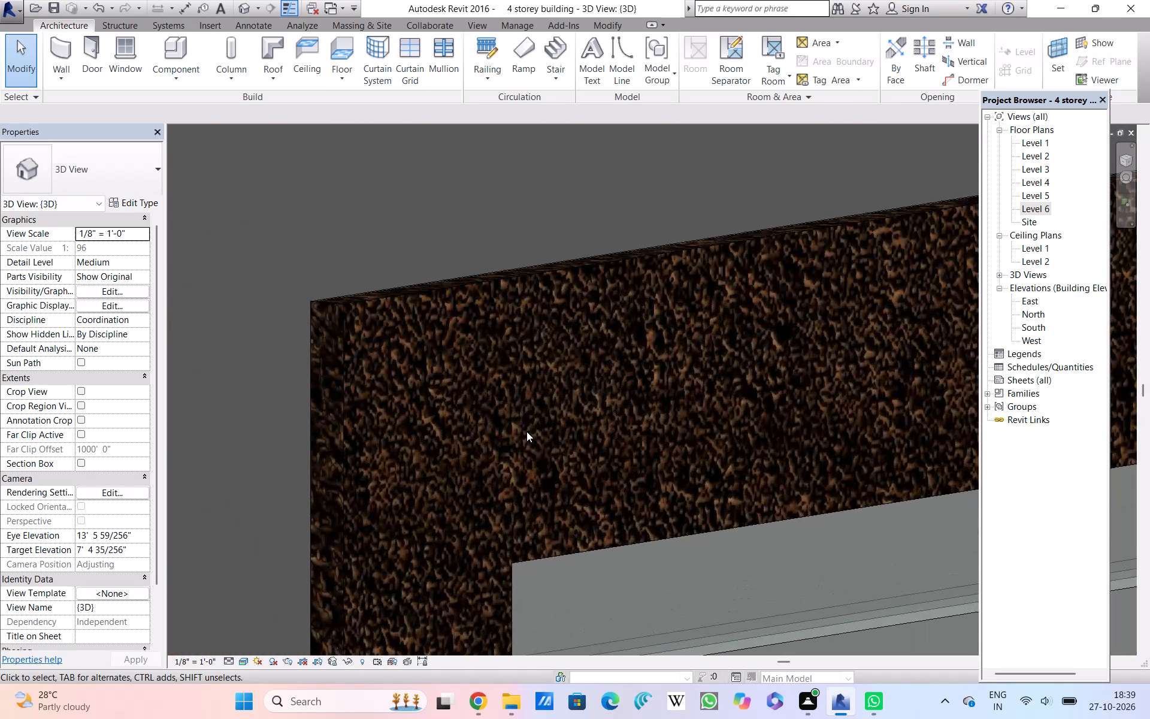
scroll(526, 431, "up", 3)
scroll(526, 431, "down", 5)
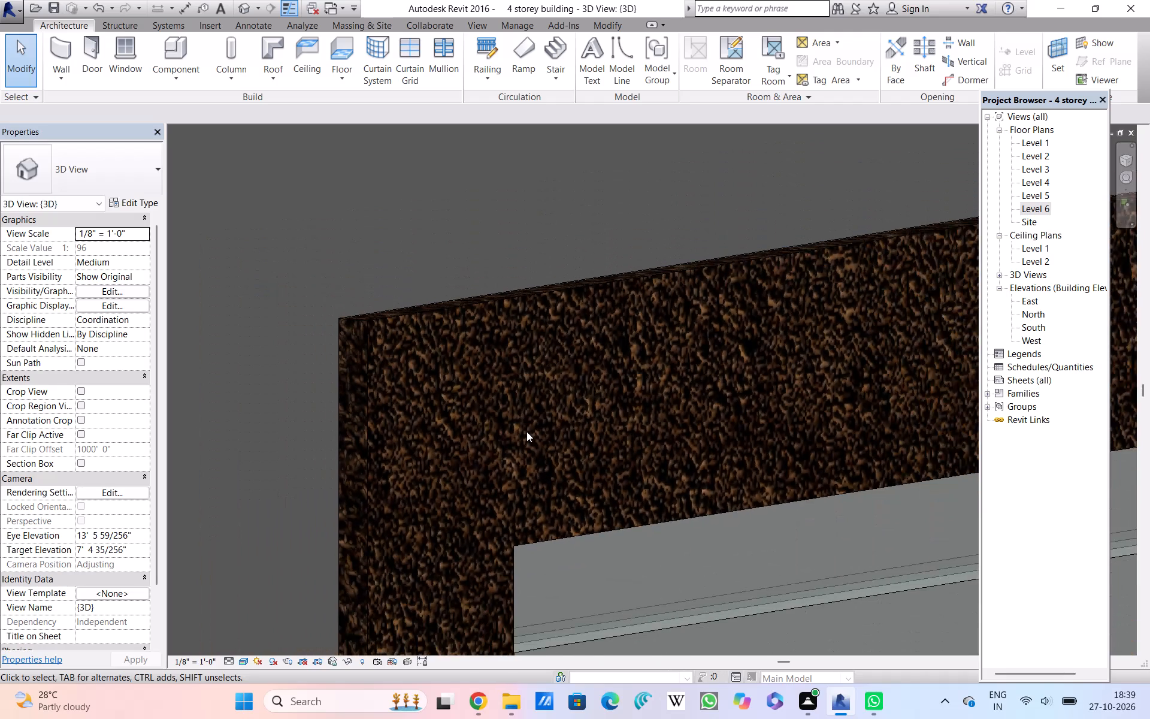
scroll(526, 431, "up", 11)
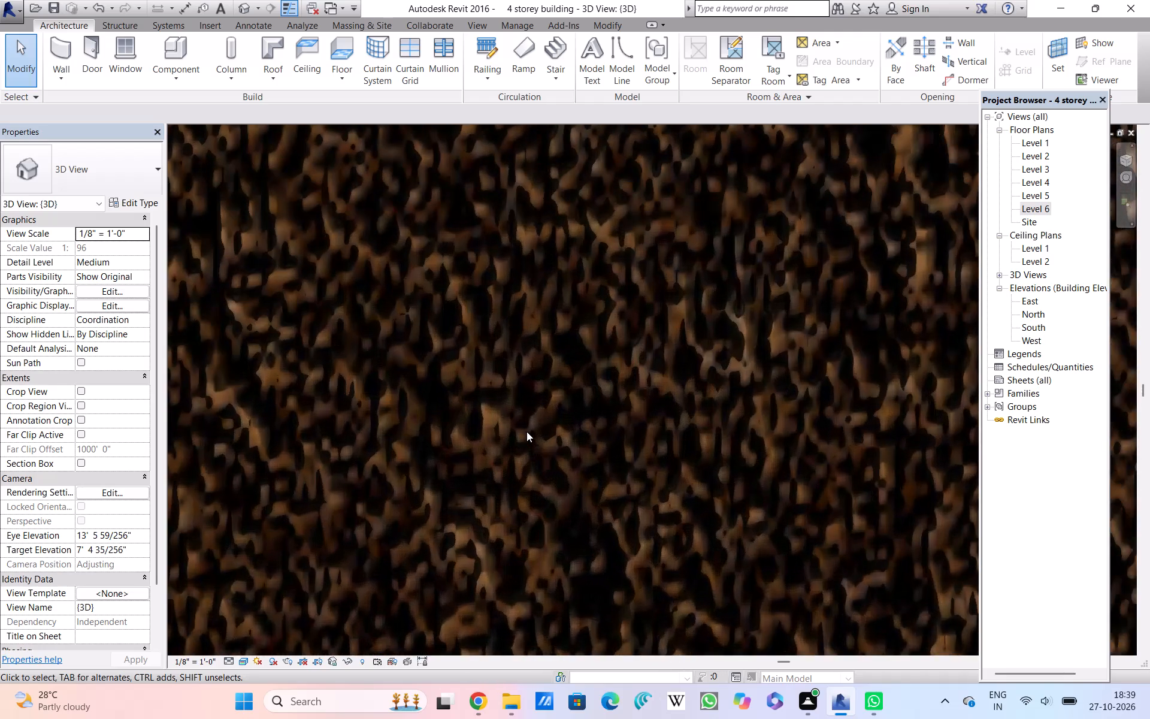
scroll(526, 431, "up", 7)
scroll(526, 431, "down", 6)
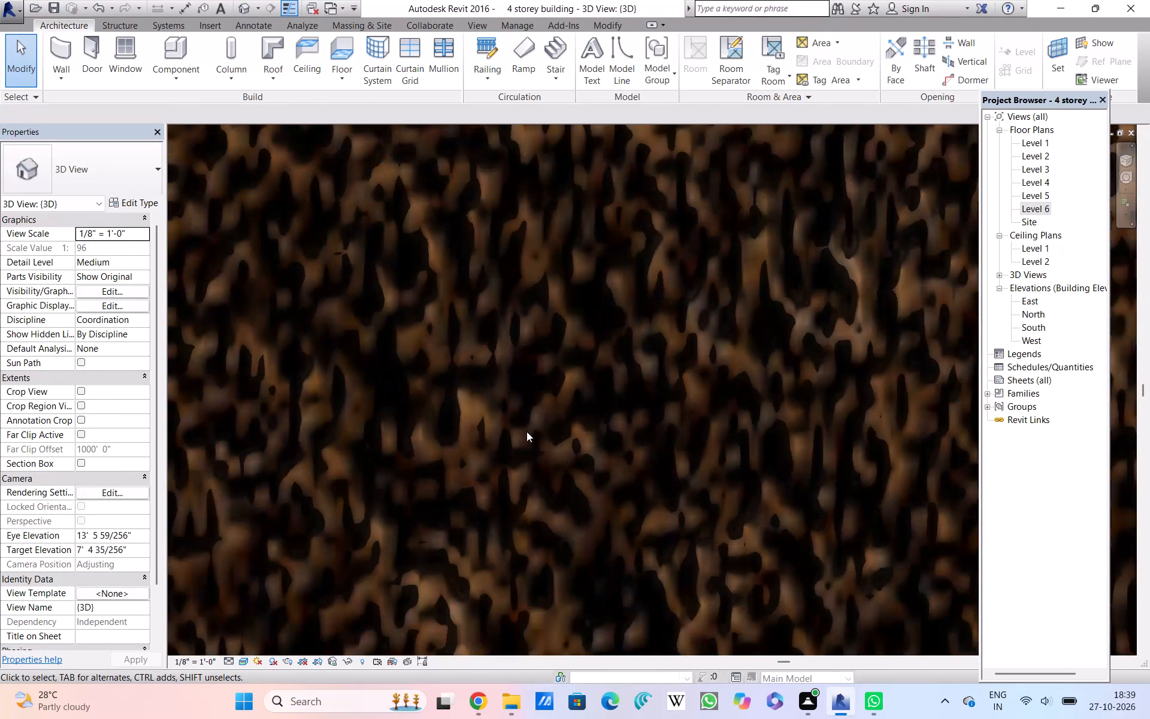
scroll(526, 431, "down", 5)
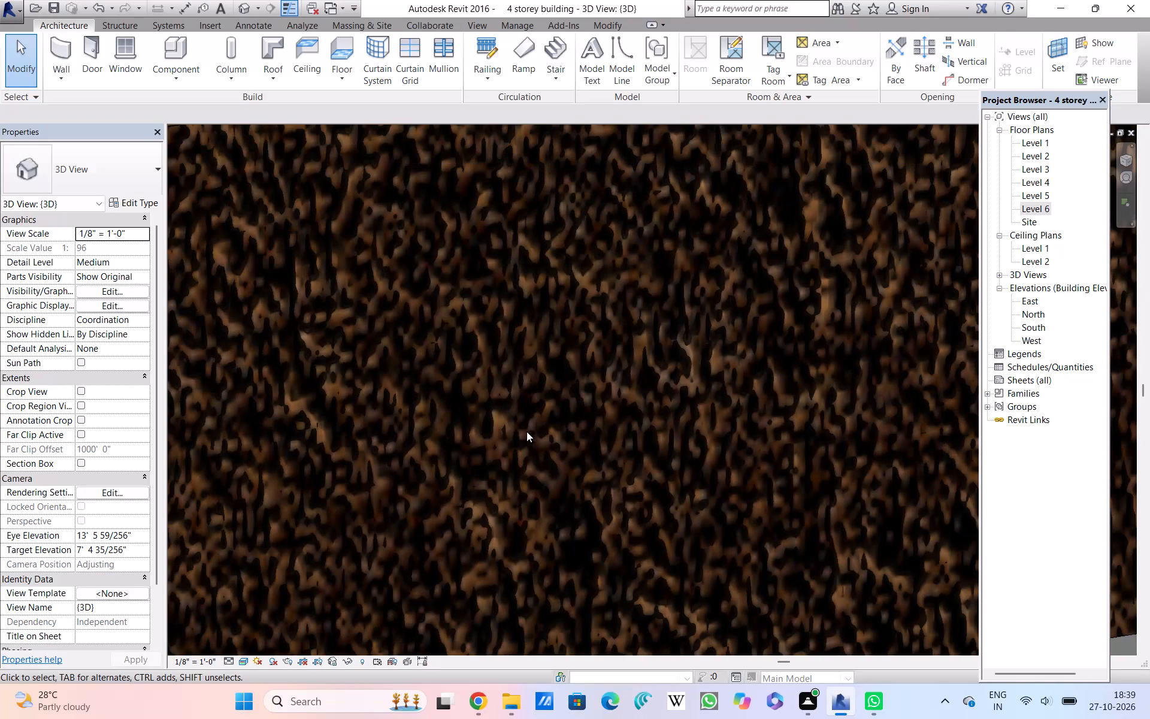
scroll(526, 431, "up", 2)
scroll(526, 431, "down", 7)
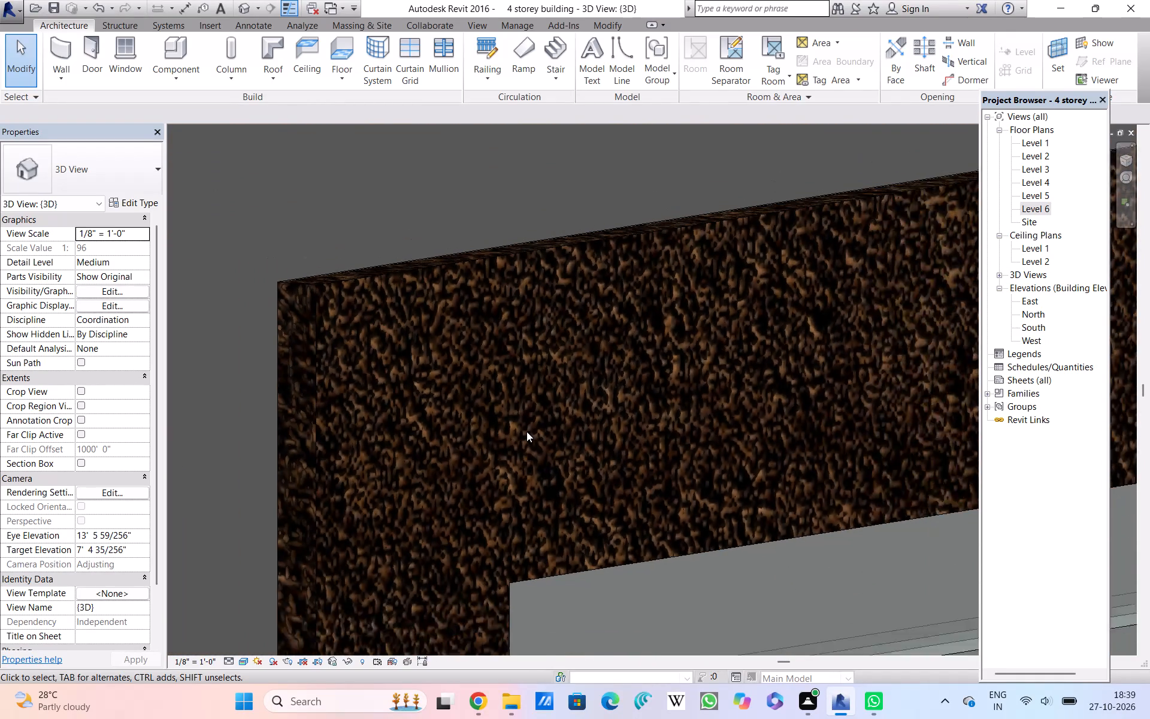
scroll(526, 431, "down", 1)
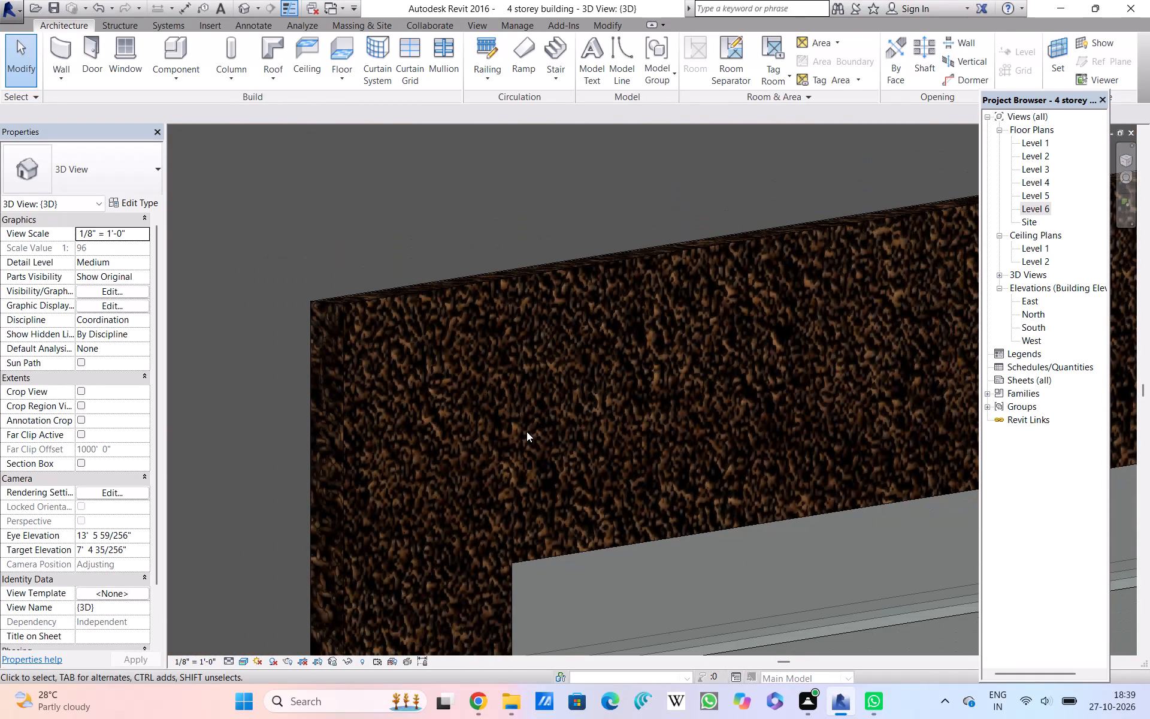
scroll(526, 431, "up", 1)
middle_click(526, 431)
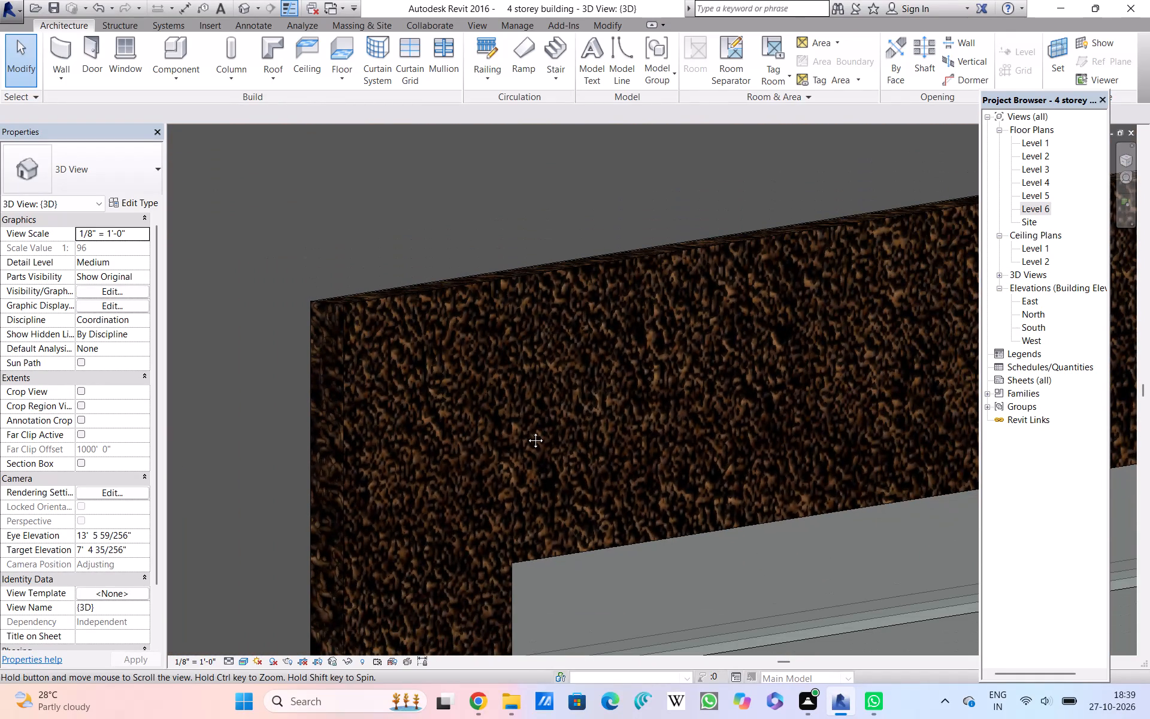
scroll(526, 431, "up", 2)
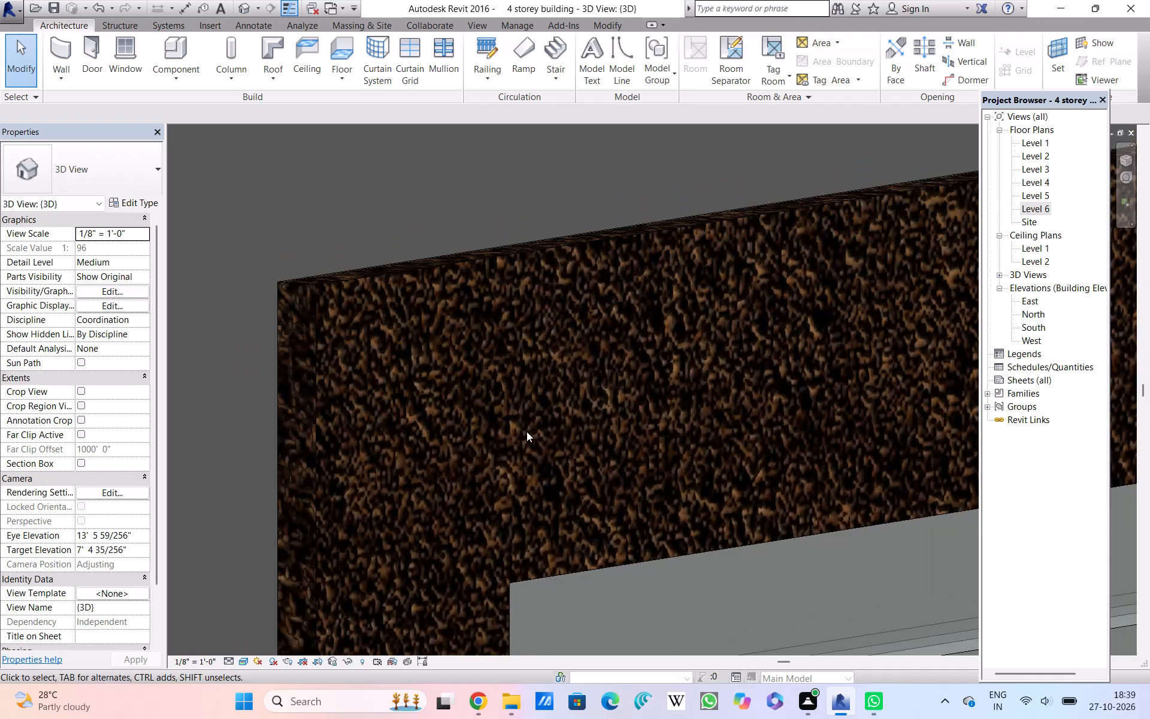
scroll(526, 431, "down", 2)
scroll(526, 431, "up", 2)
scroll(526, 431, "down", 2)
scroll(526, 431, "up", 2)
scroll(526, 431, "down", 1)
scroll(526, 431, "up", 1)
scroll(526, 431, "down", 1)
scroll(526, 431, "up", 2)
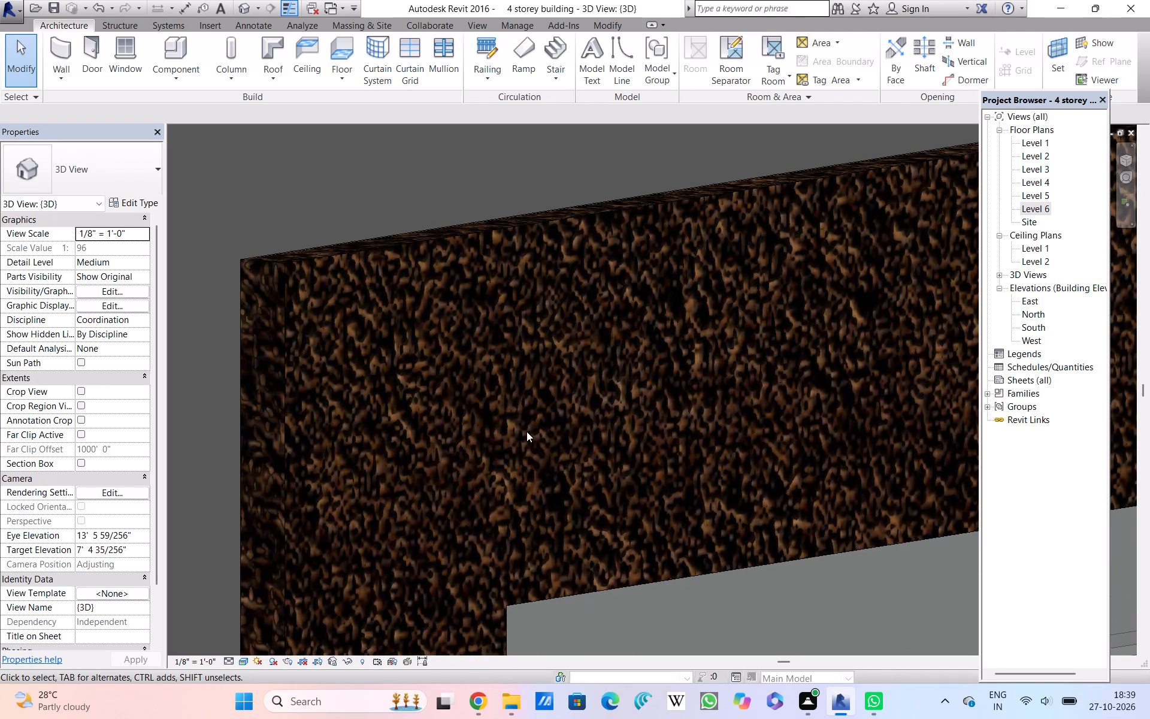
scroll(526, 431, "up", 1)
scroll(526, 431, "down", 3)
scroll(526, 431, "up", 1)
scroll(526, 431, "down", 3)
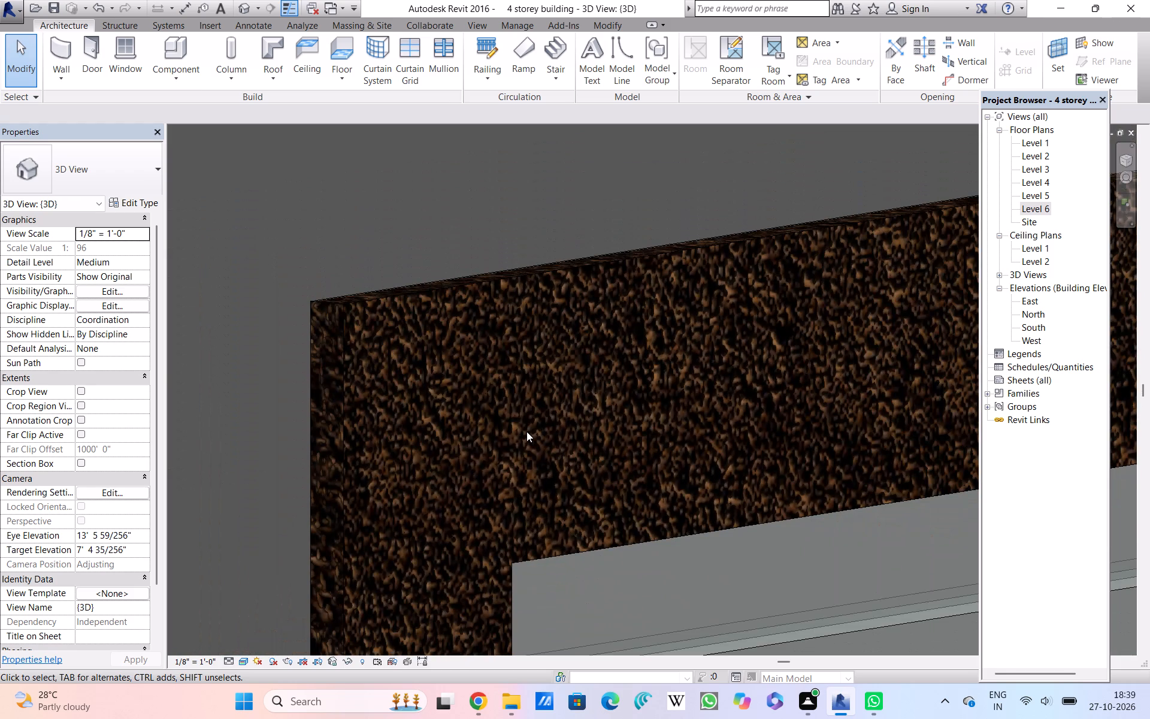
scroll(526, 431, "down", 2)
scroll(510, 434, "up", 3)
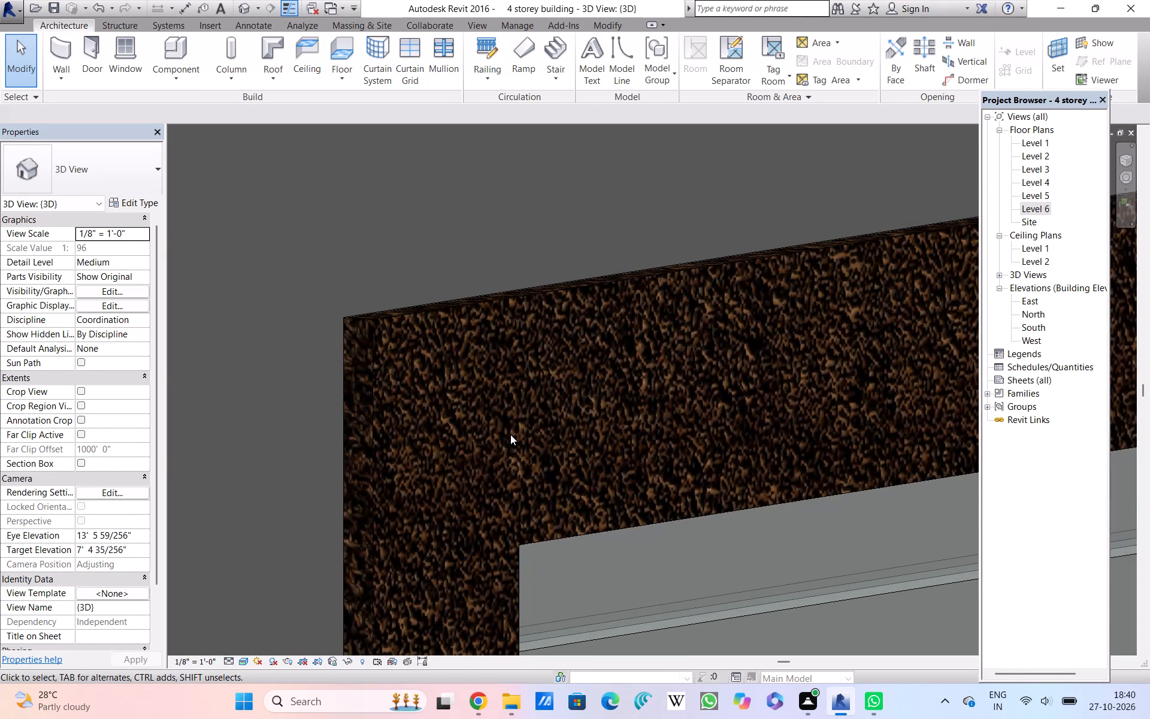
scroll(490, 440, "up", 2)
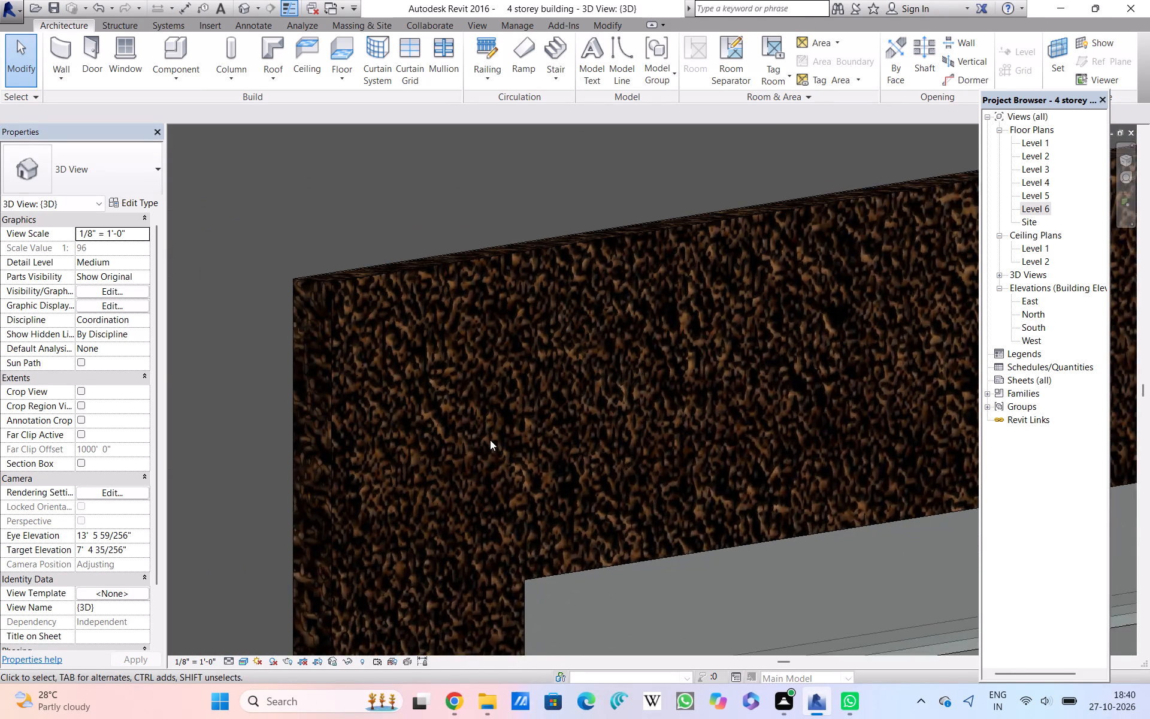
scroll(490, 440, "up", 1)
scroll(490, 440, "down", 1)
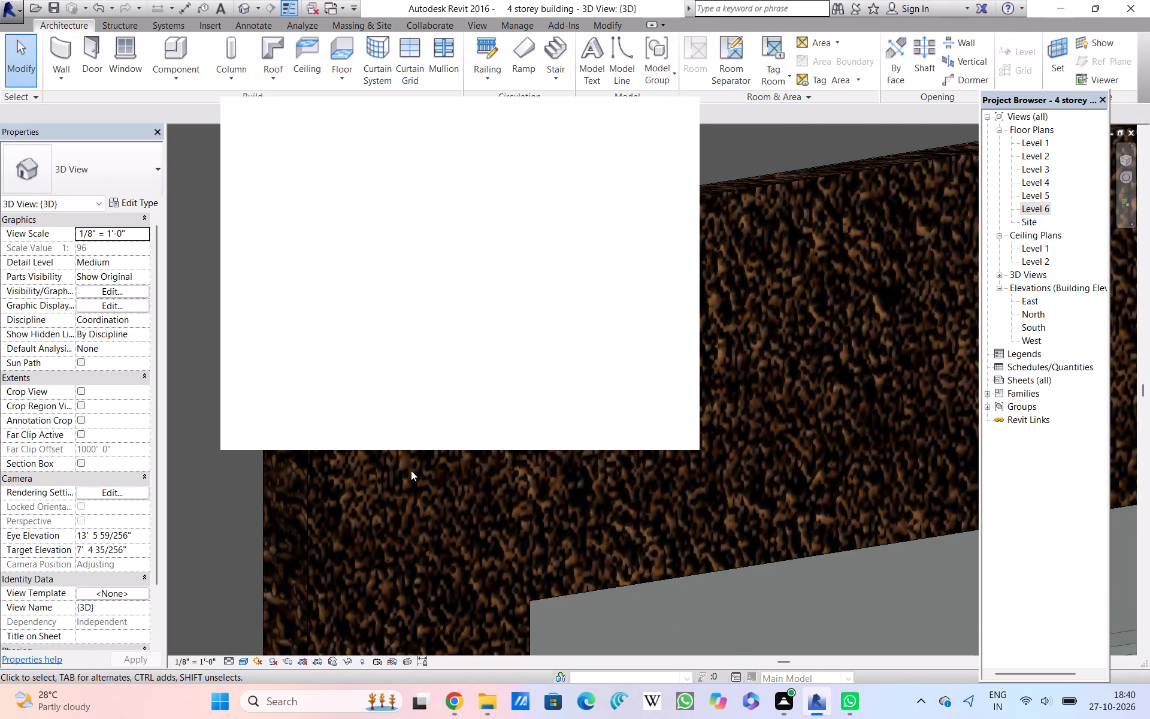
Close the blank pop-up covering the window trim.
scroll(411, 470, "down", 1)
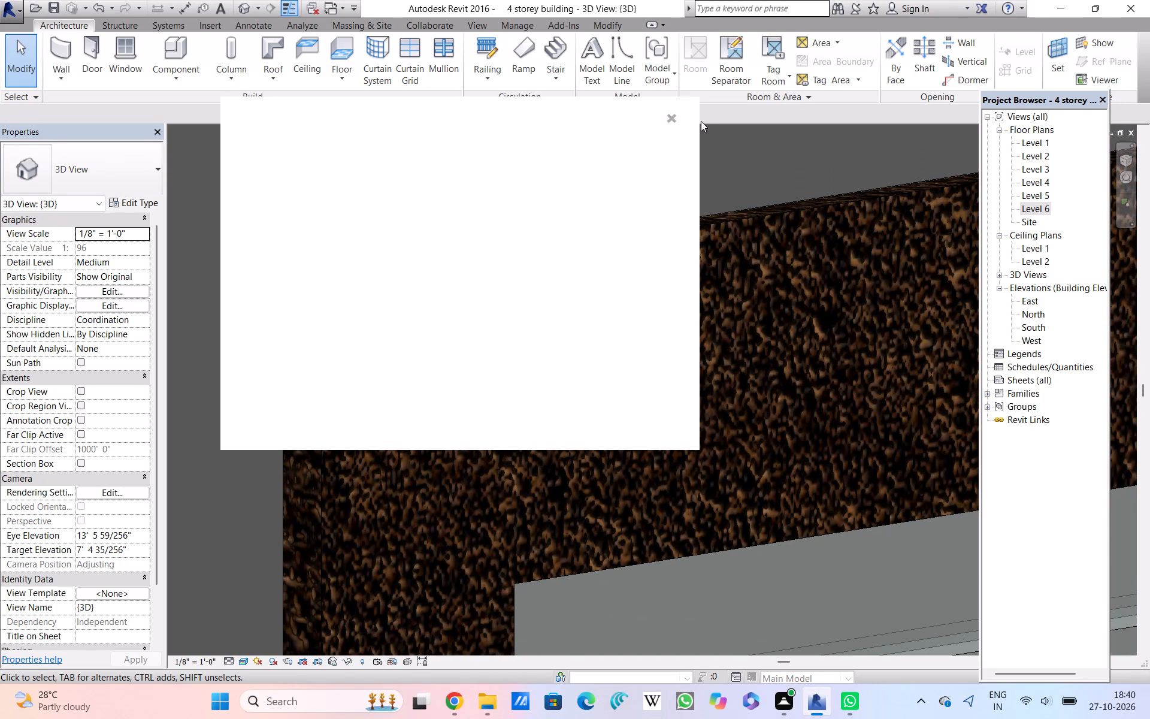
triple_click(666, 119)
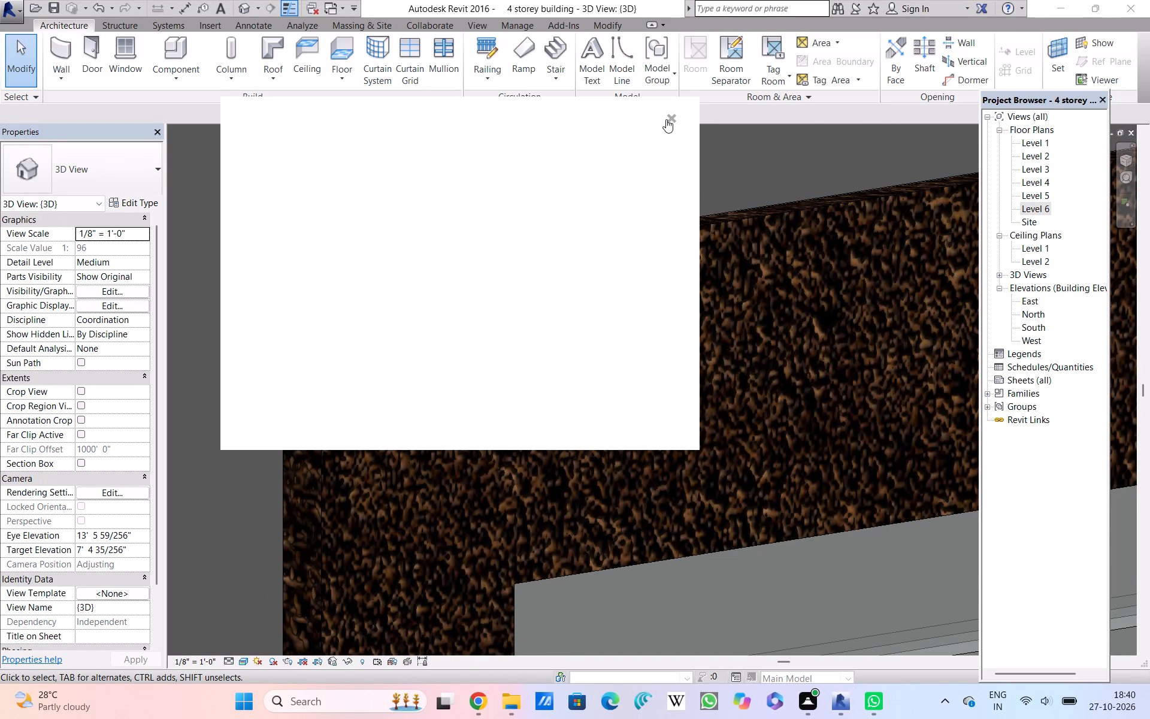
Examine the brown texture on the top trim and around its outer corner at several close viewing distances.
scroll(613, 374, "up", 6)
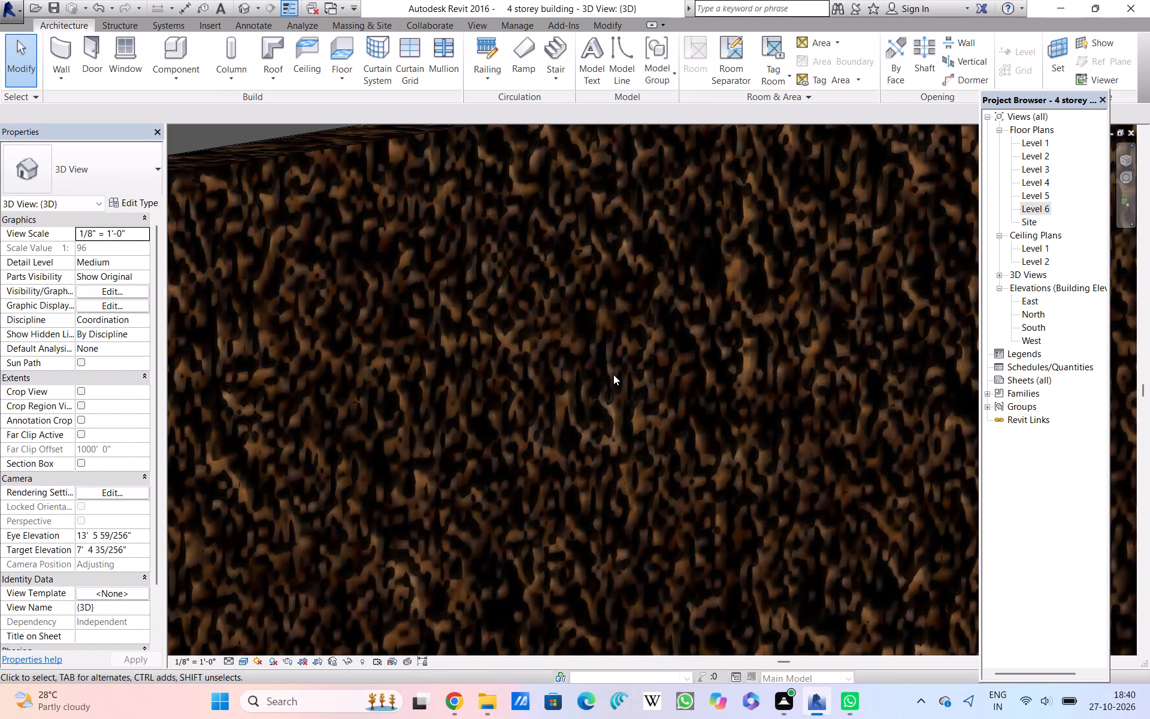
scroll(613, 374, "down", 9)
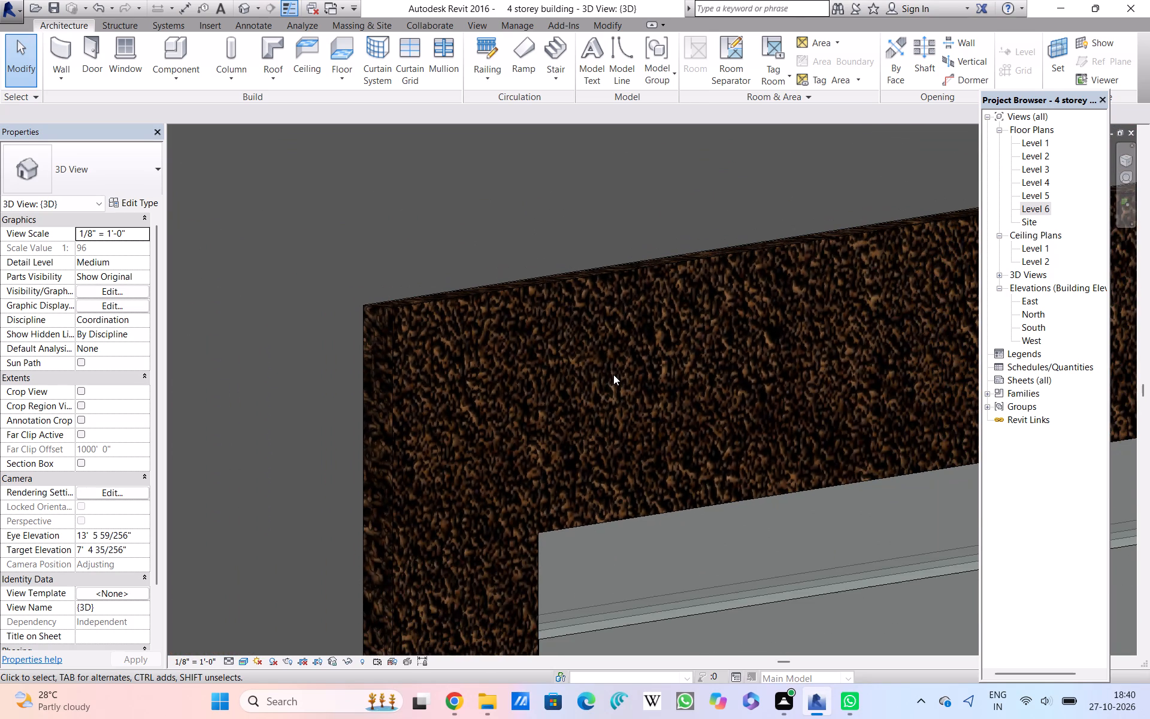
scroll(613, 374, "up", 2)
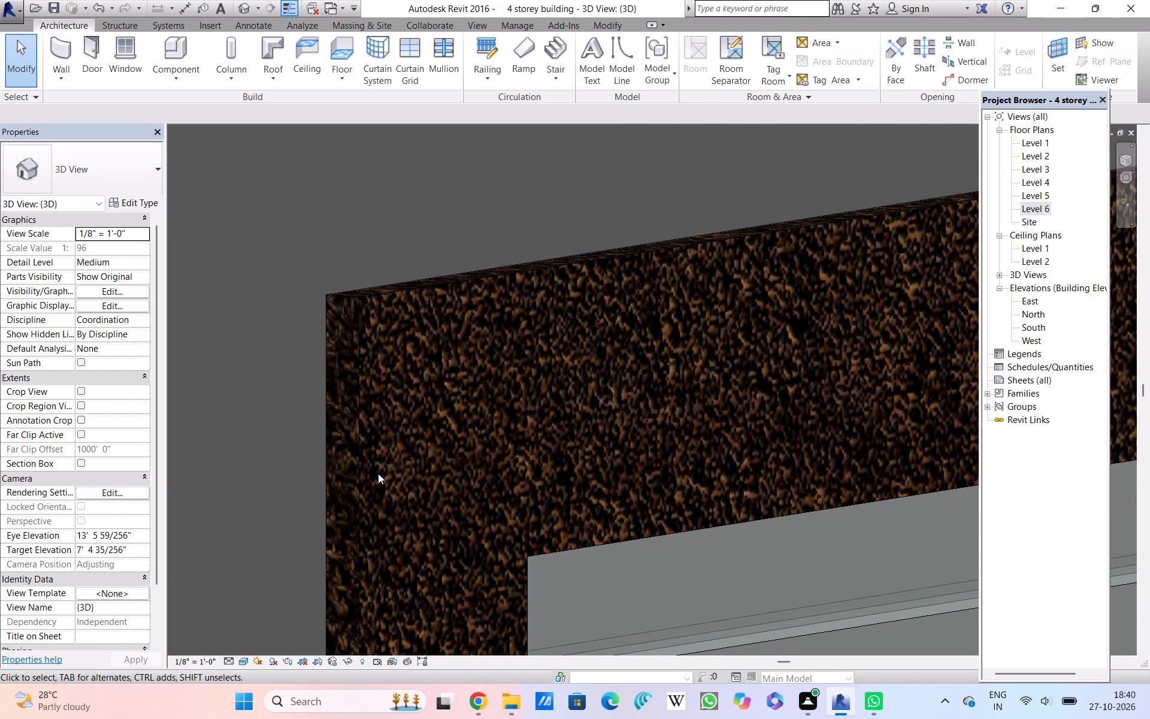
scroll(365, 469, "up", 2)
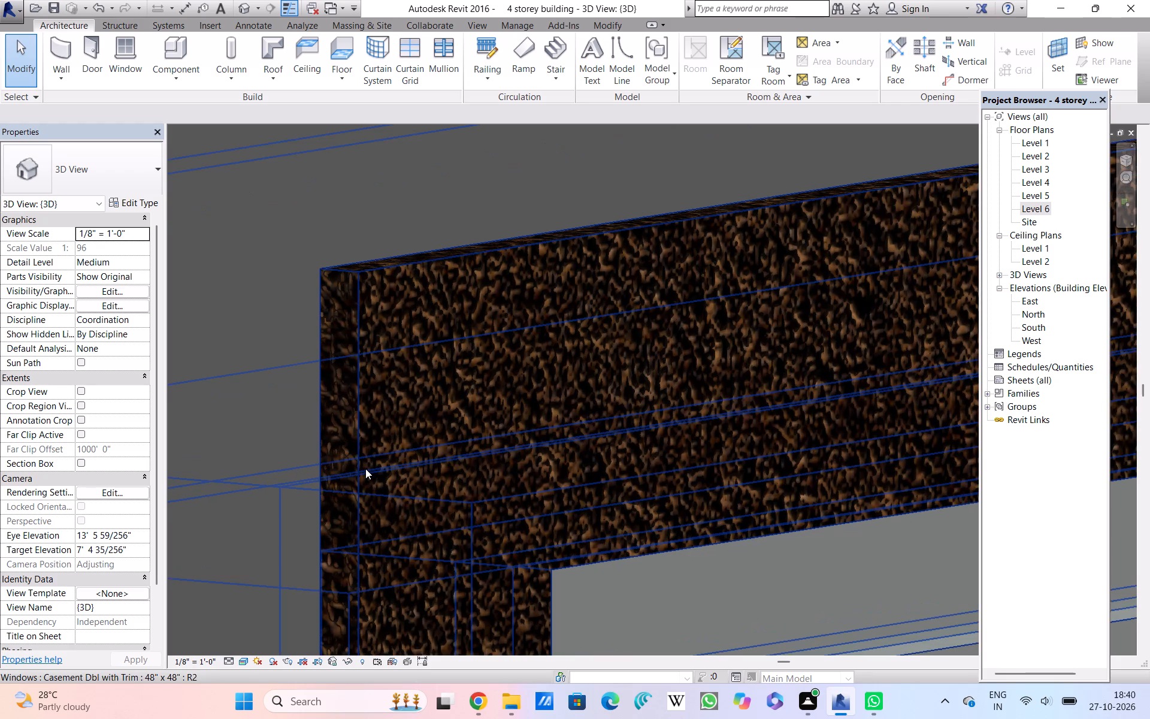
scroll(365, 469, "up", 5)
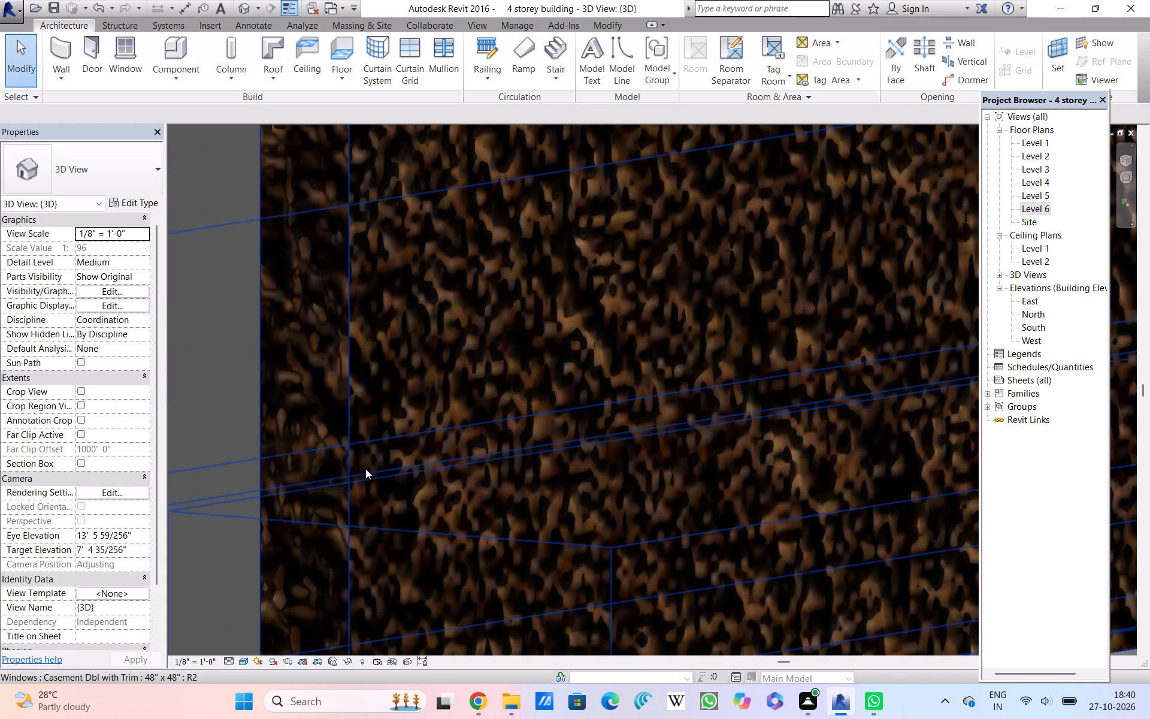
Review the upper part of the casement window behind the balcony railing, including its trim, sashes and glass.
scroll(365, 469, "down", 16)
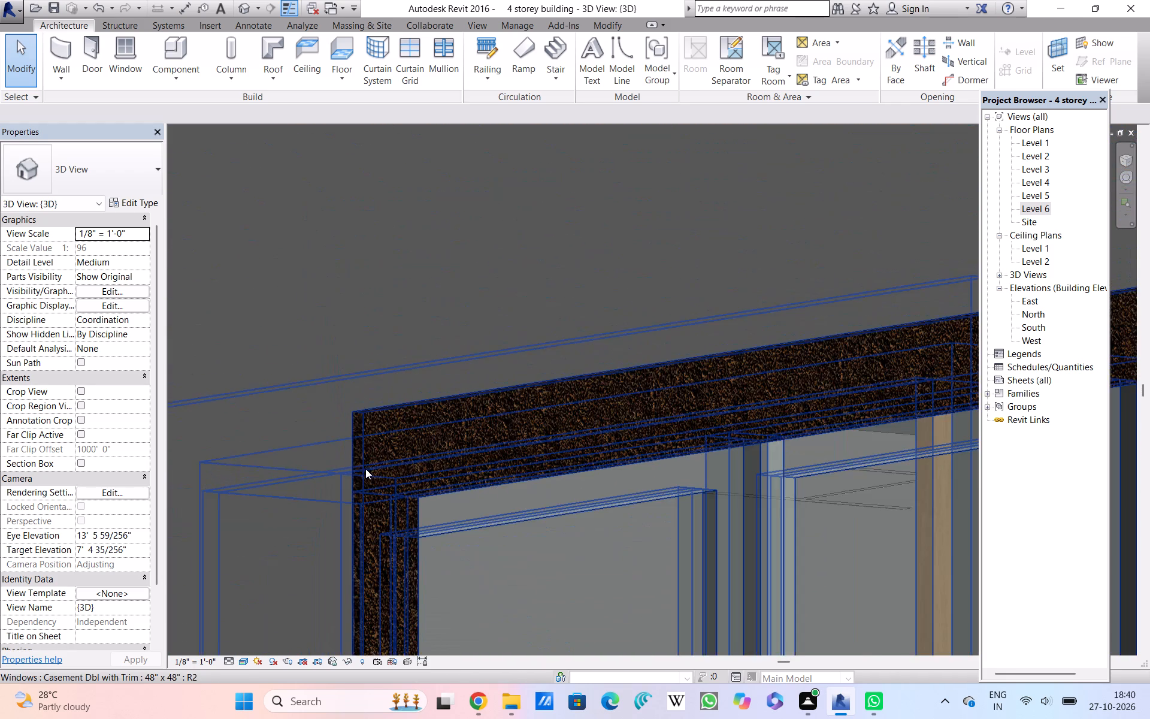
scroll(365, 469, "down", 8)
middle_click_drag(365, 469, 441, 396)
scroll(465, 470, "up", 3)
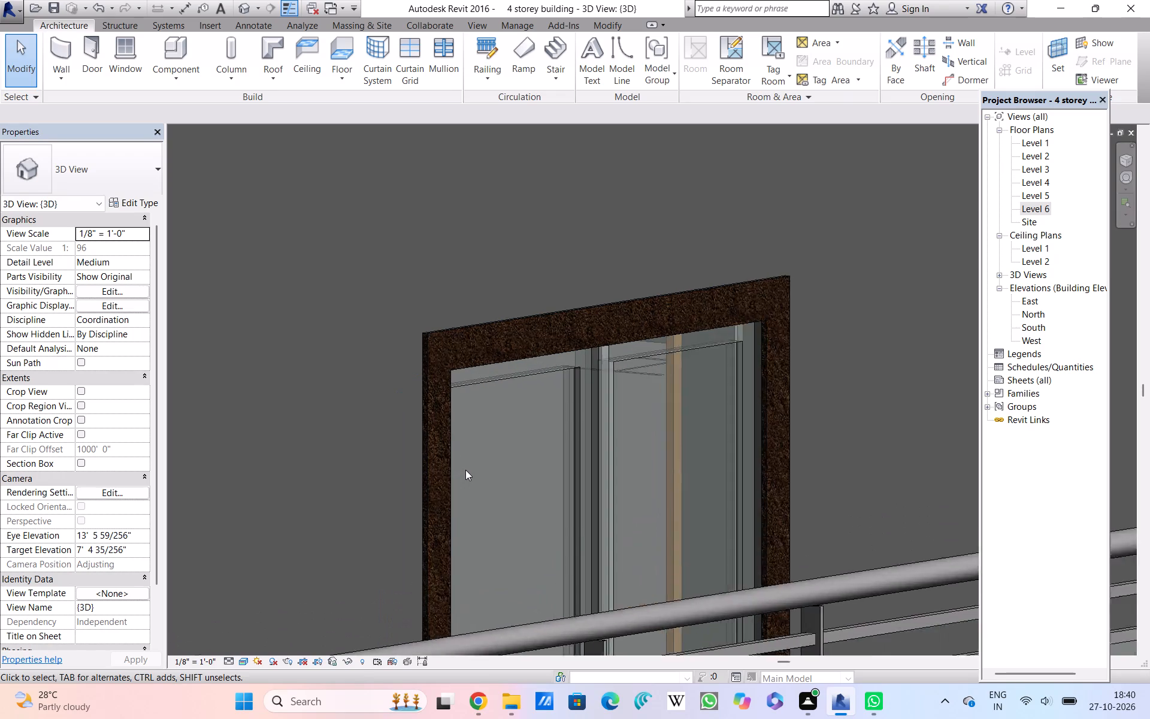
scroll(465, 470, "up", 4)
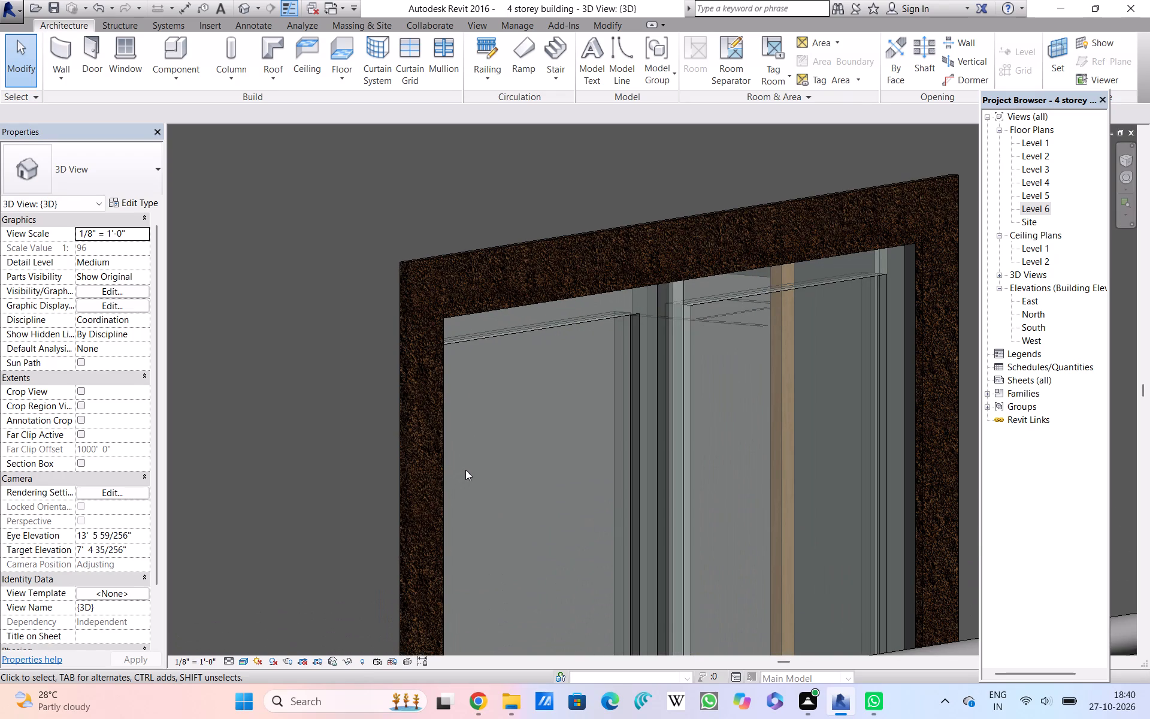
Examine the window's vertical side trim where its brown texture meets the glass.
scroll(465, 470, "up", 3)
scroll(465, 470, "down", 4)
scroll(465, 470, "up", 6)
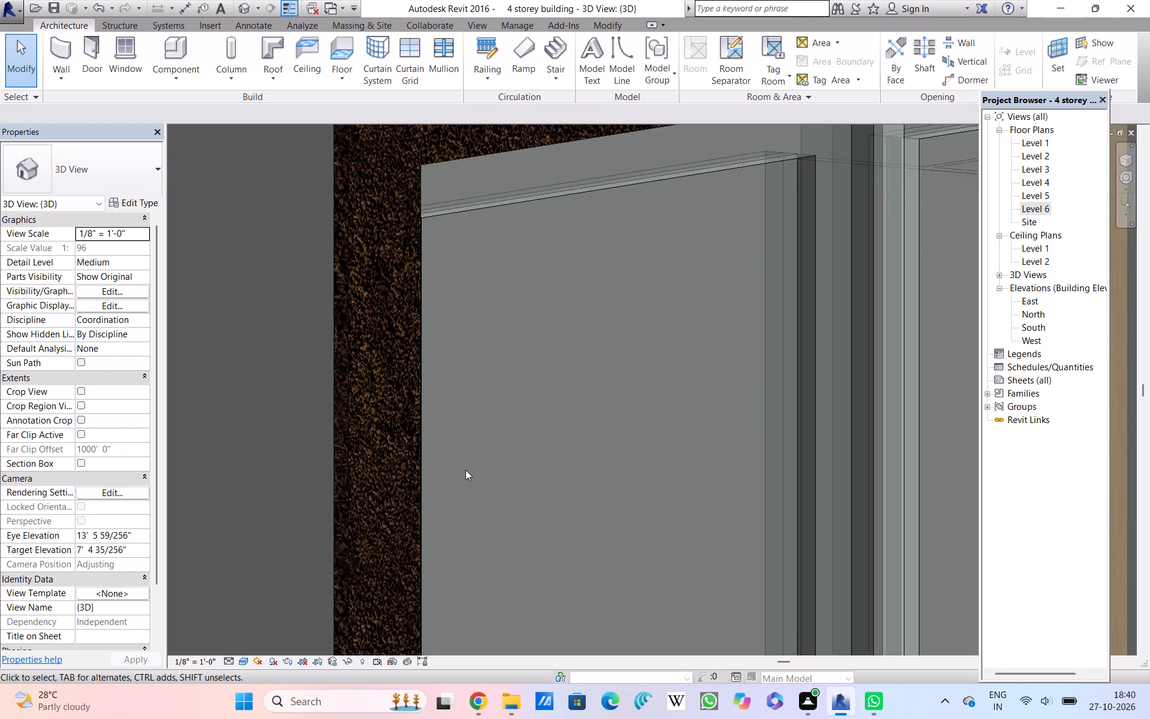
scroll(465, 470, "up", 1)
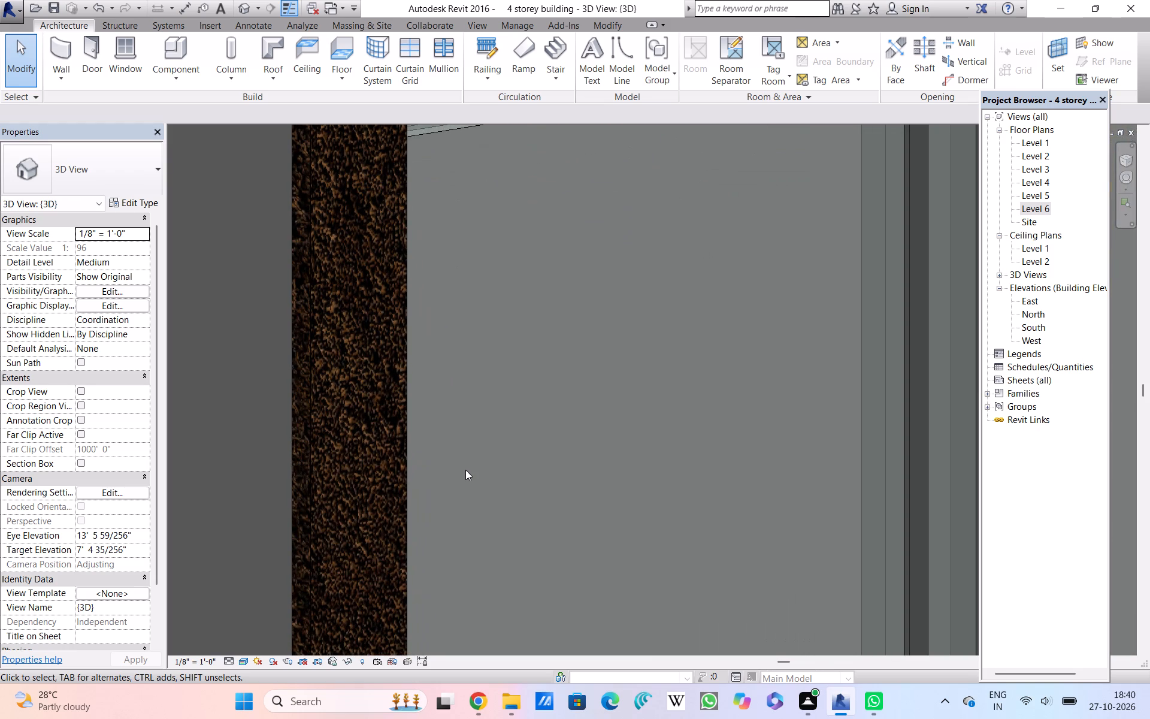
scroll(465, 470, "up", 5)
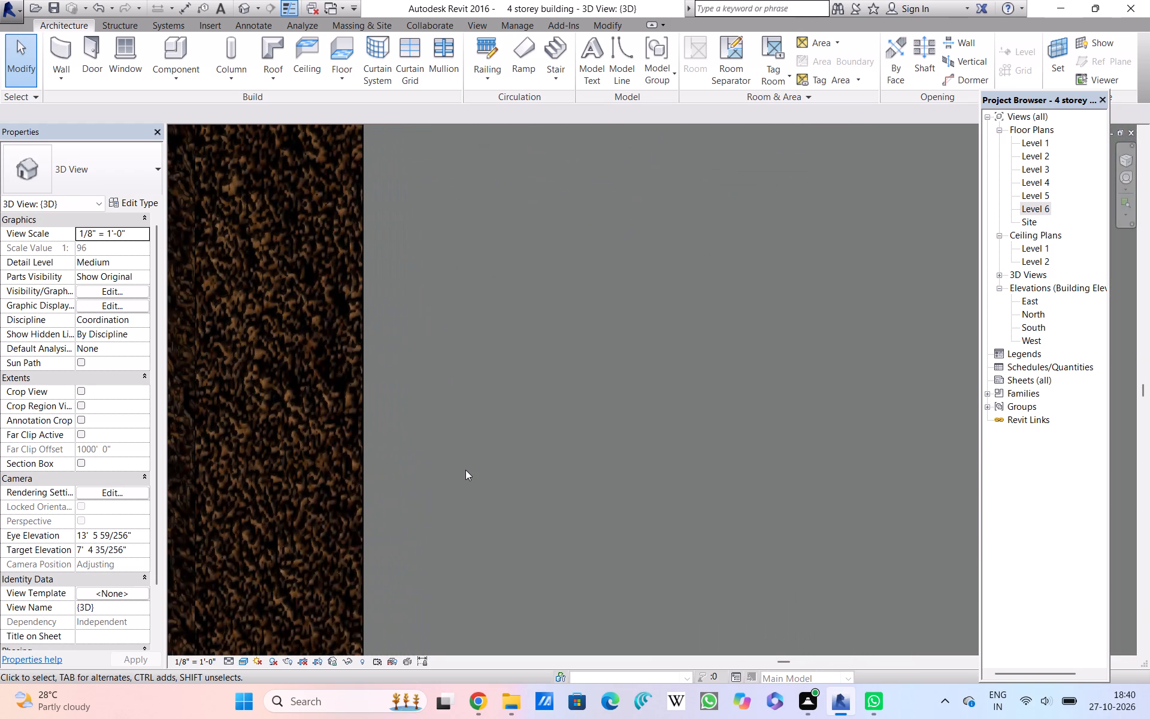
scroll(465, 470, "down", 2)
scroll(465, 470, "up", 3)
scroll(465, 470, "down", 3)
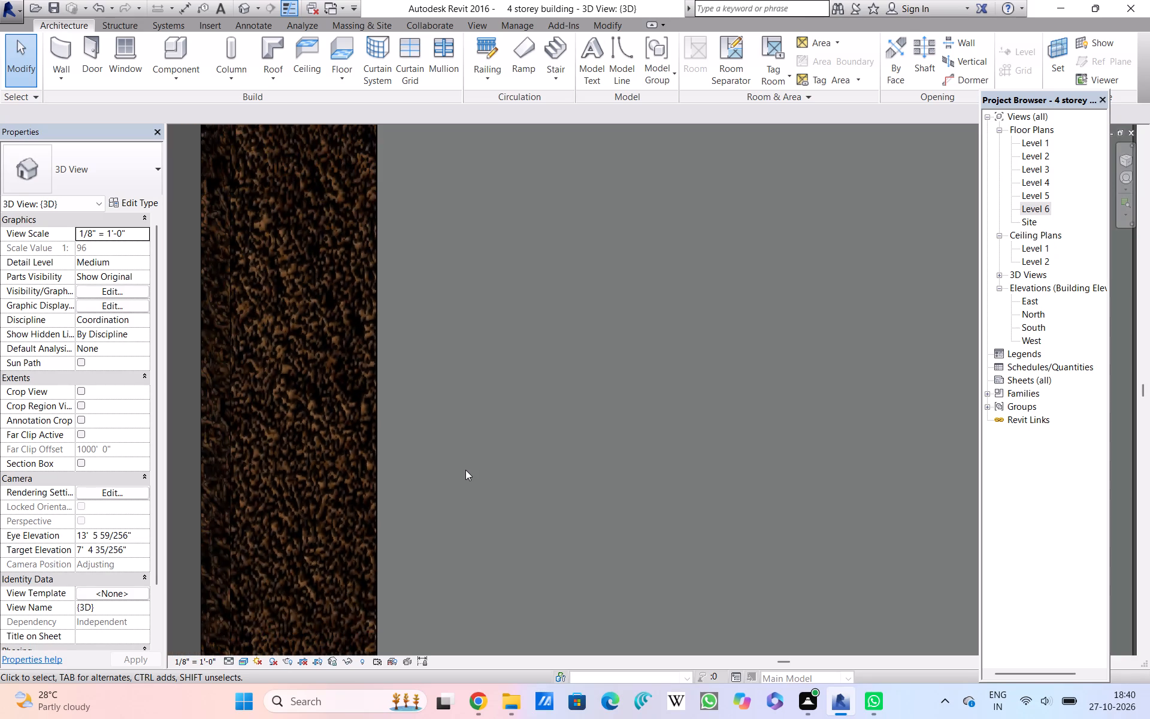
scroll(465, 470, "down", 6)
Inspect the grain of the vertical trim's brown texture at extreme close range, and review the trim corner with the adjoining sash.
middle_click_drag(465, 470, 459, 504)
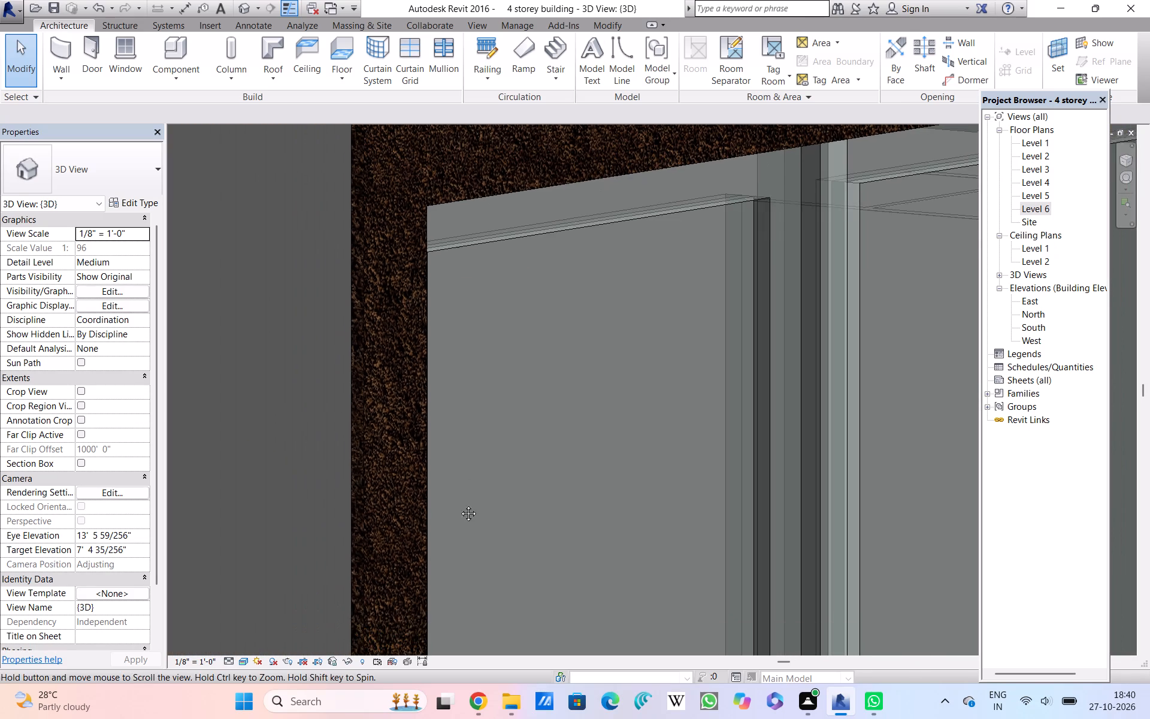
middle_click_drag(459, 504, 458, 510)
scroll(434, 532, "down", 1)
scroll(405, 540, "up", 5)
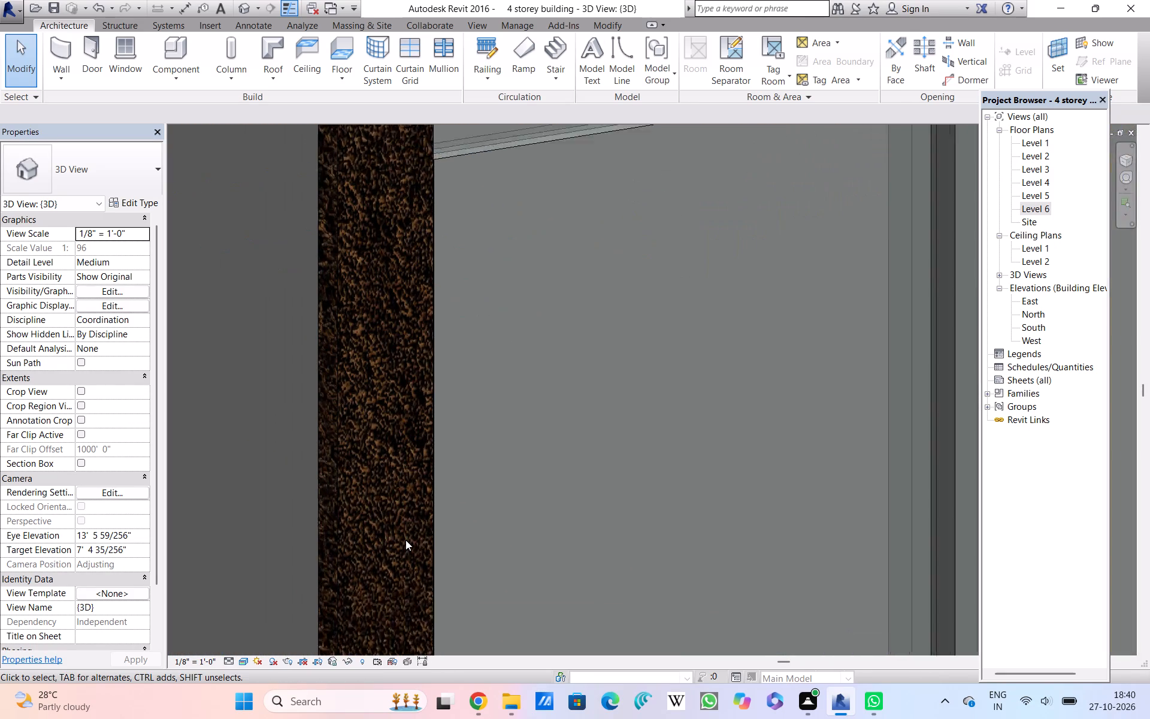
scroll(405, 540, "up", 4)
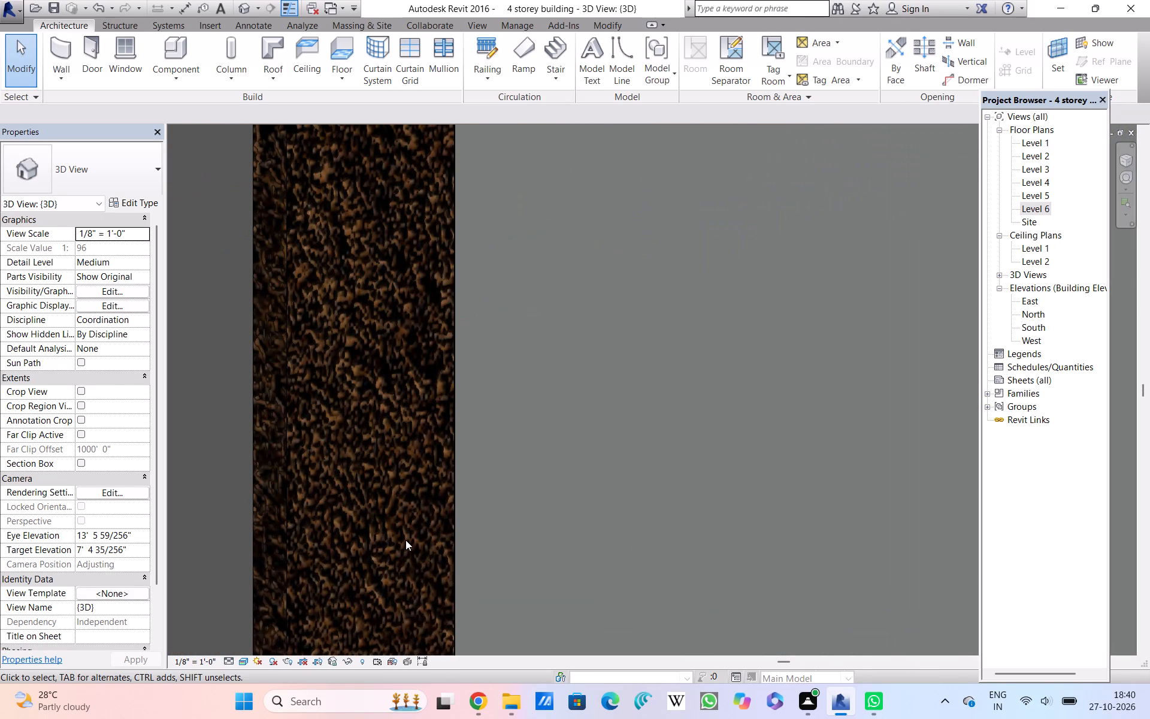
scroll(405, 540, "up", 5)
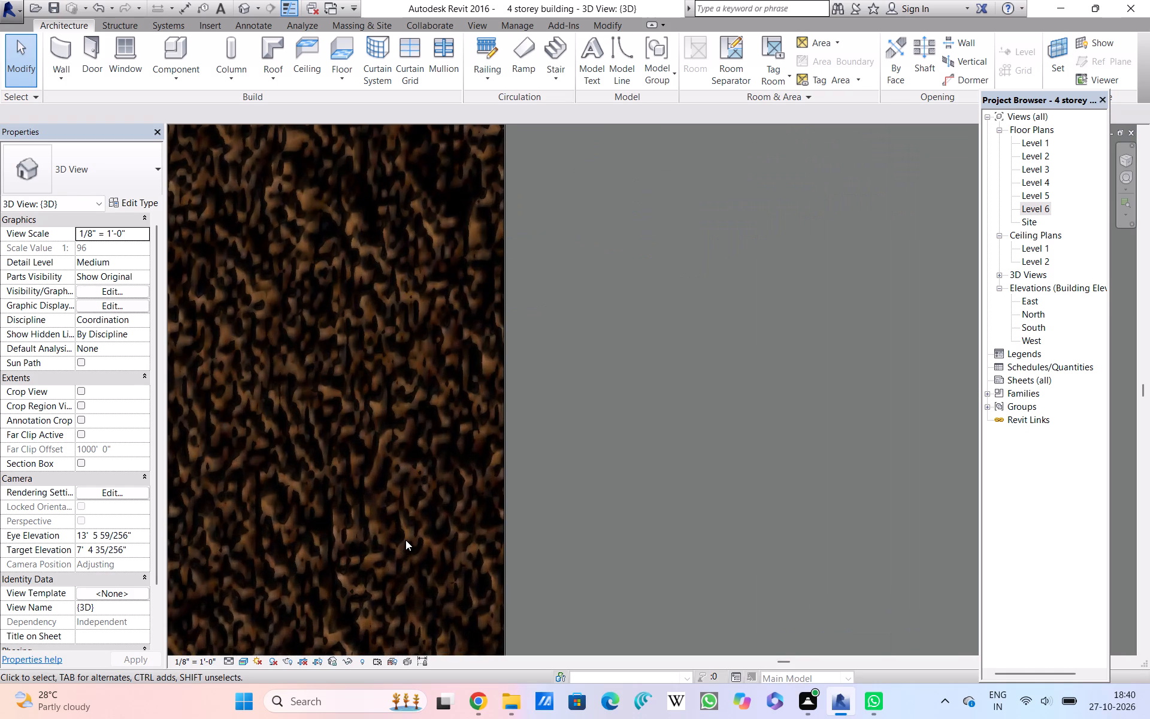
scroll(405, 540, "up", 7)
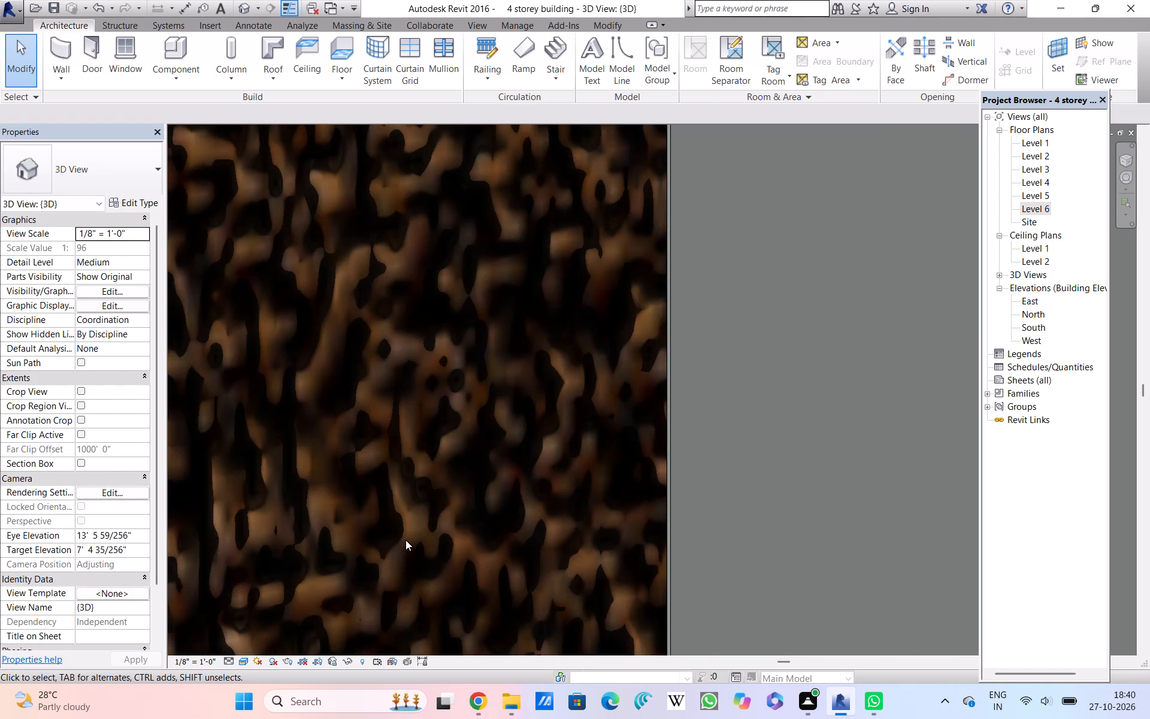
scroll(405, 540, "down", 17)
scroll(405, 540, "down", 4)
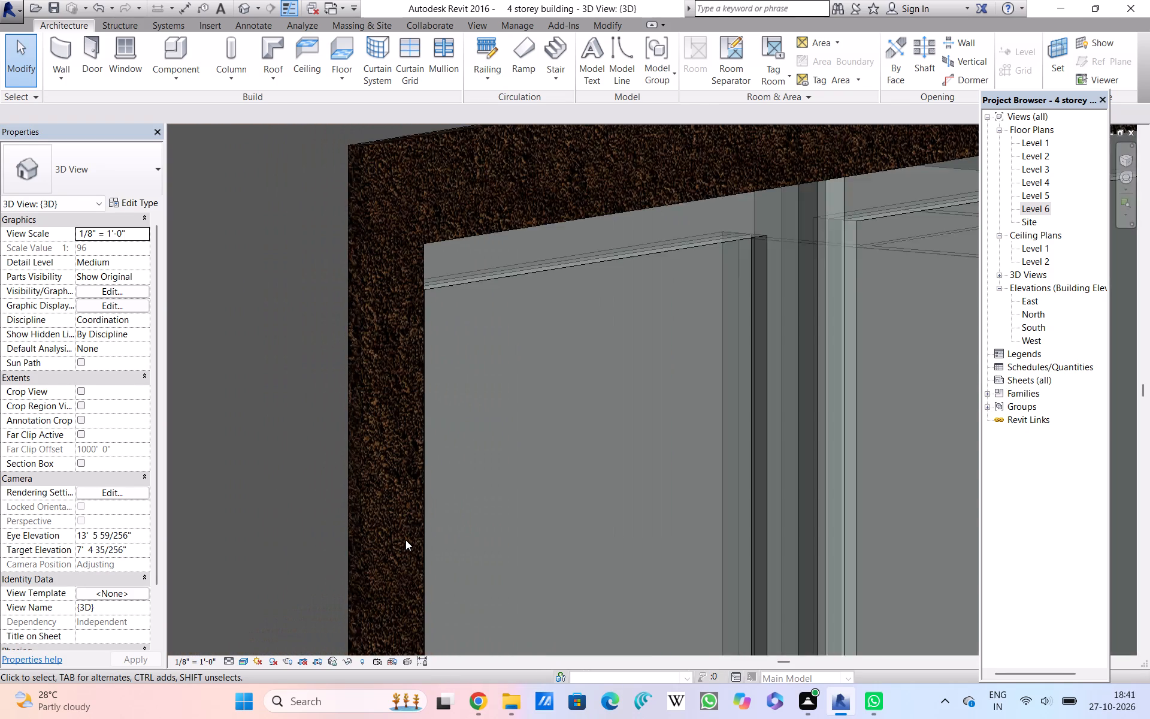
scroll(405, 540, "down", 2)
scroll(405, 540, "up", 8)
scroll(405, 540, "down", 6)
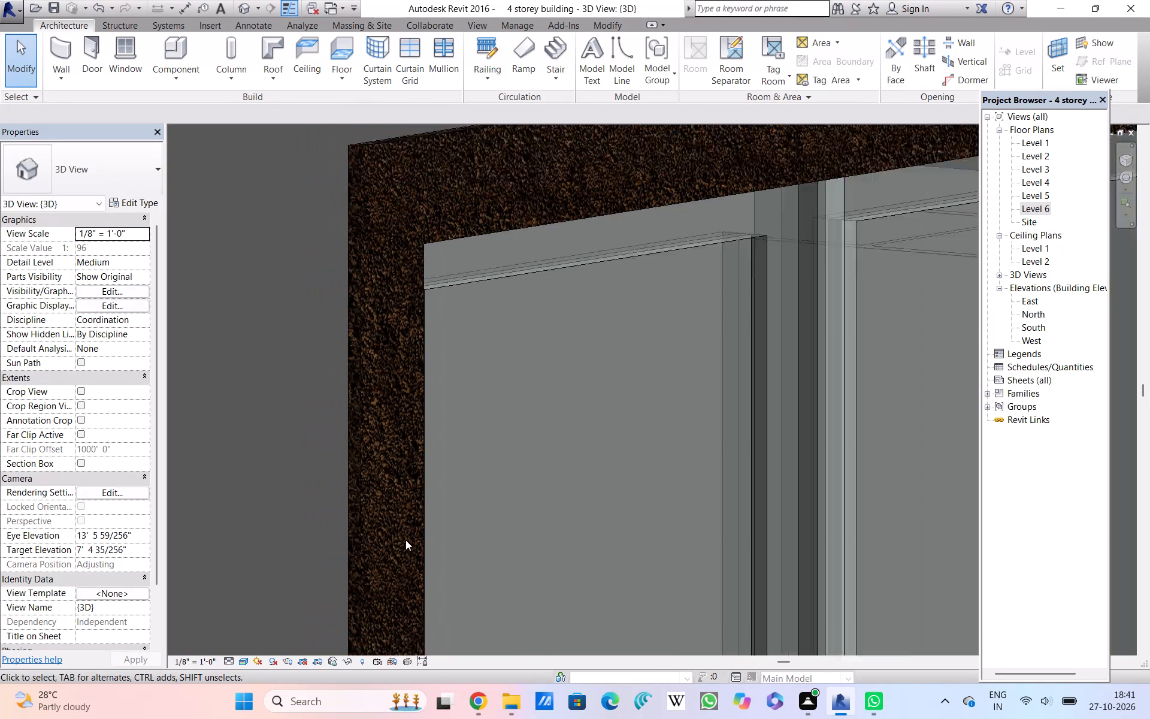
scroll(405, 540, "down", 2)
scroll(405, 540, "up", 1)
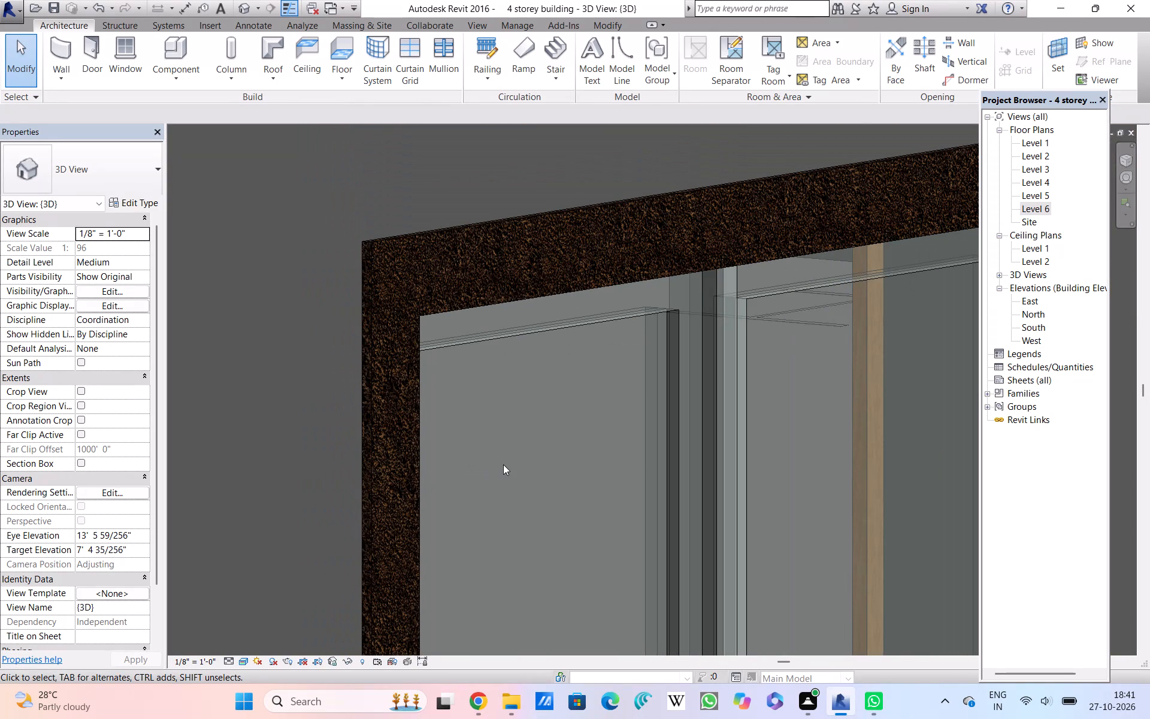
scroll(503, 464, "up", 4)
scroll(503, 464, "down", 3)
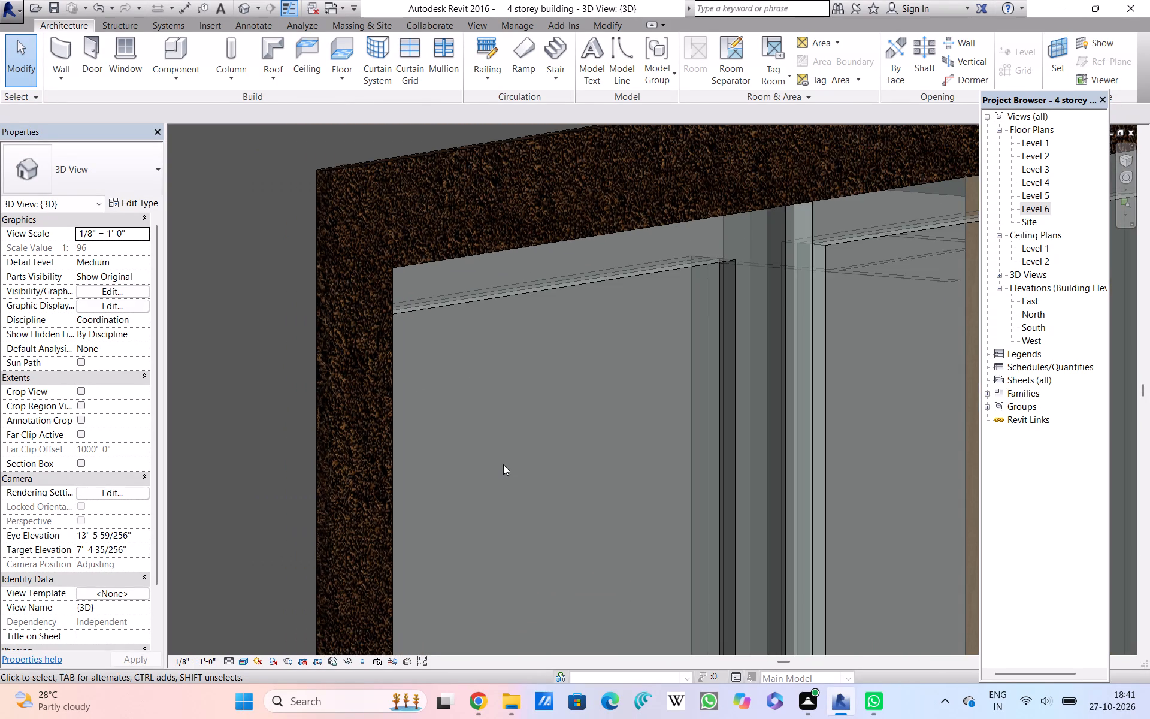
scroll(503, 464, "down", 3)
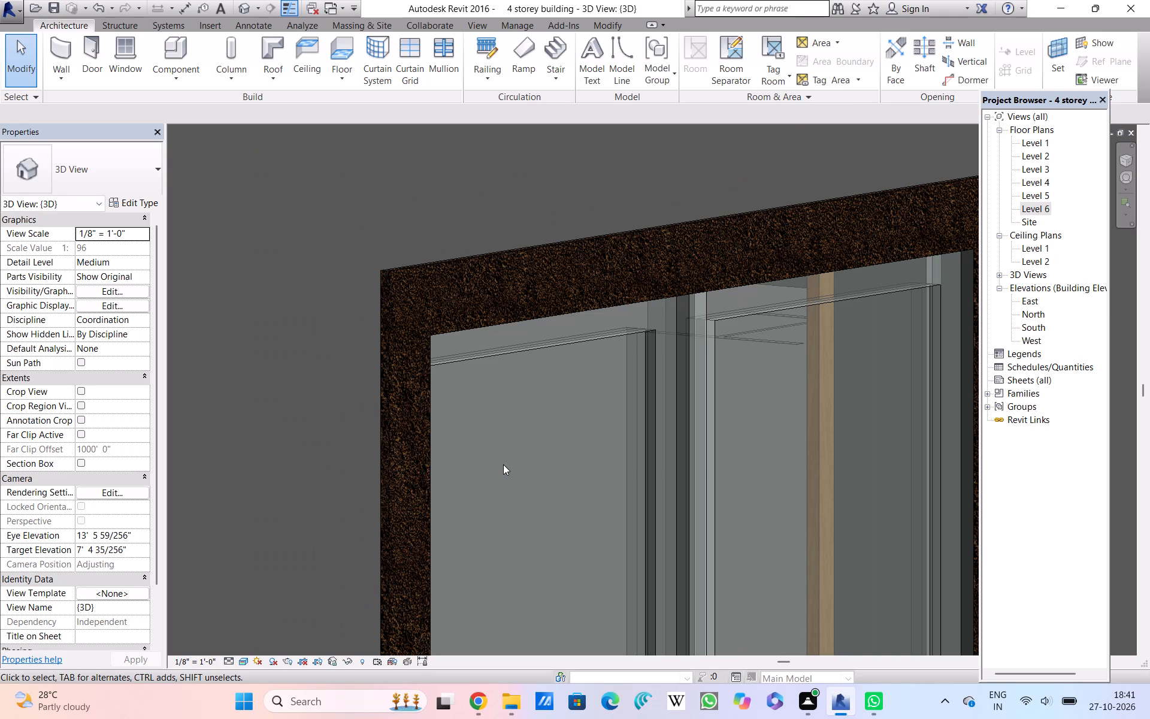
Close the blank pop-up covering the window above the balcony railing.
scroll(503, 464, "down", 5)
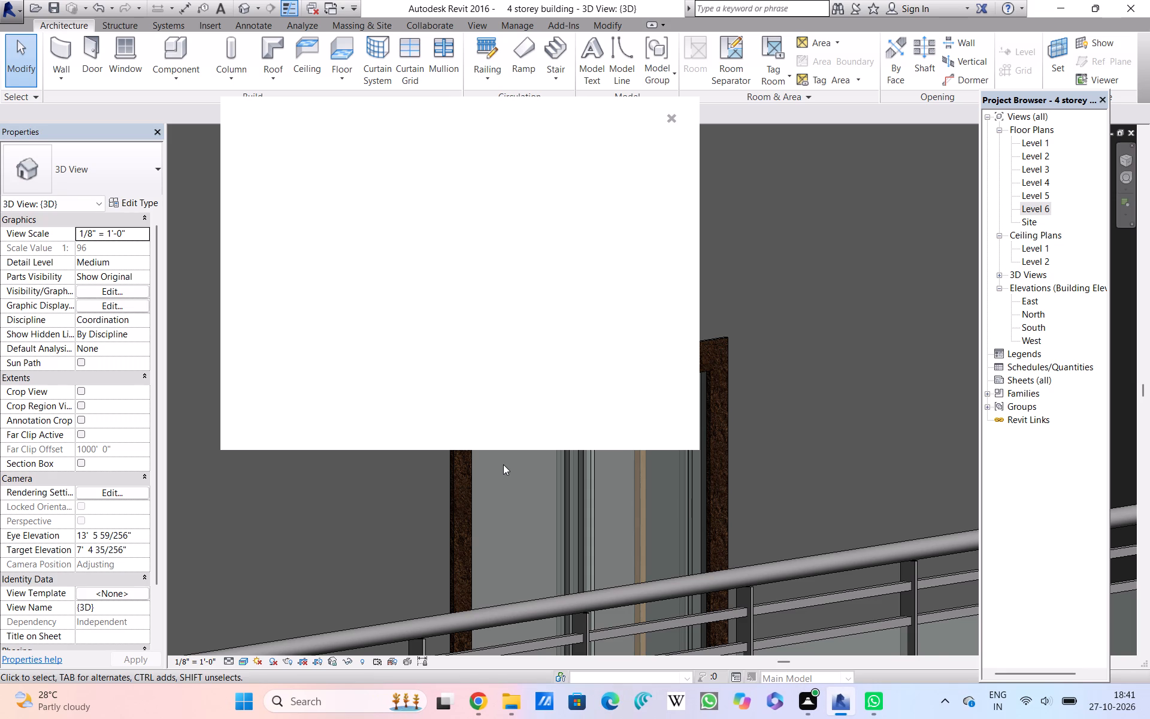
scroll(503, 464, "down", 2)
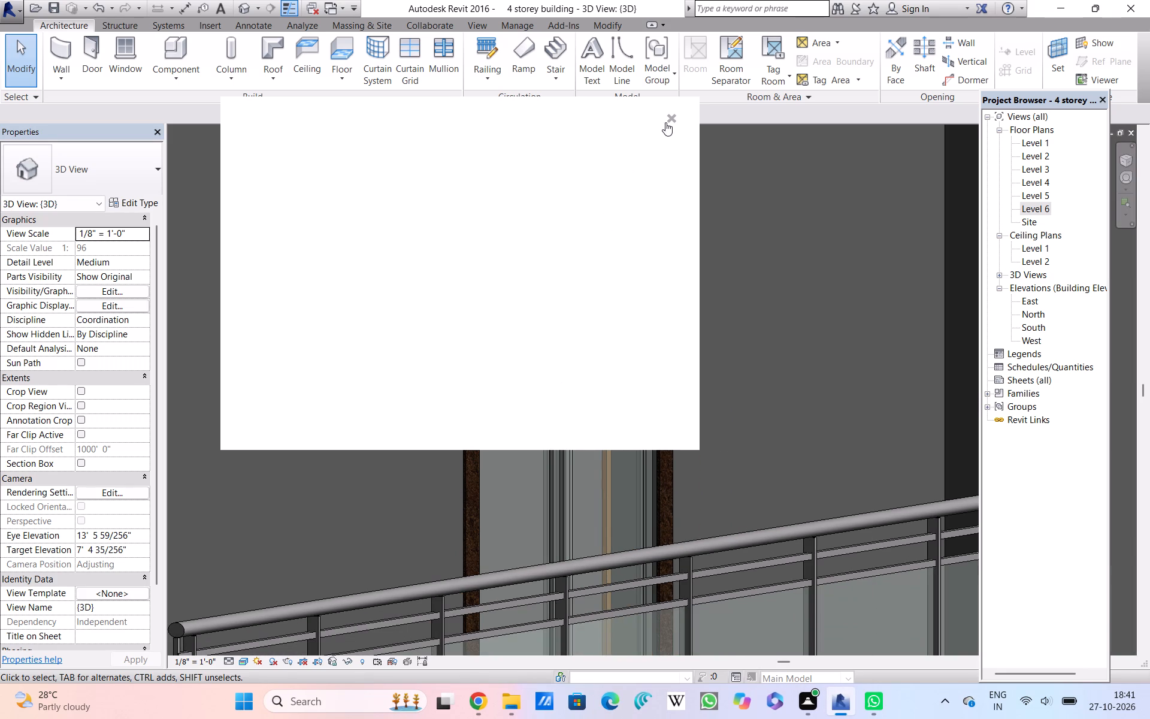
left_click(671, 115)
left_click(671, 115)
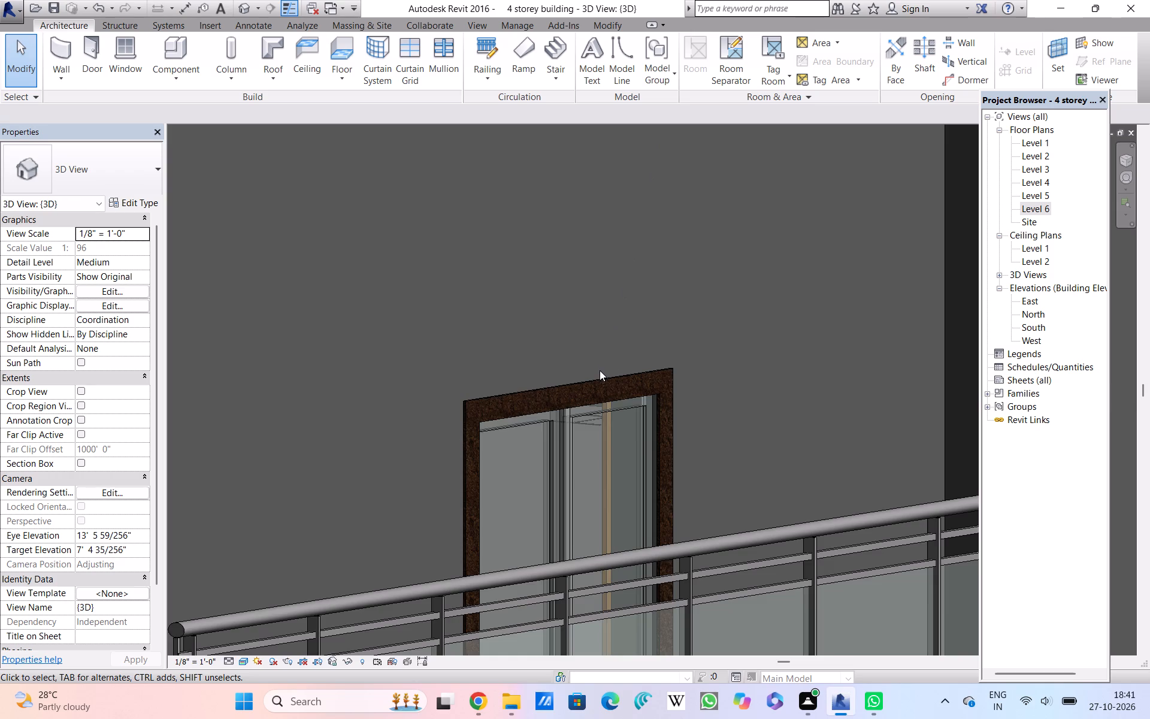
Examine the double door behind the lowest balcony railing, including its head and the joint between its panels.
scroll(600, 370, "down", 9)
middle_click_drag(600, 370, 480, 431)
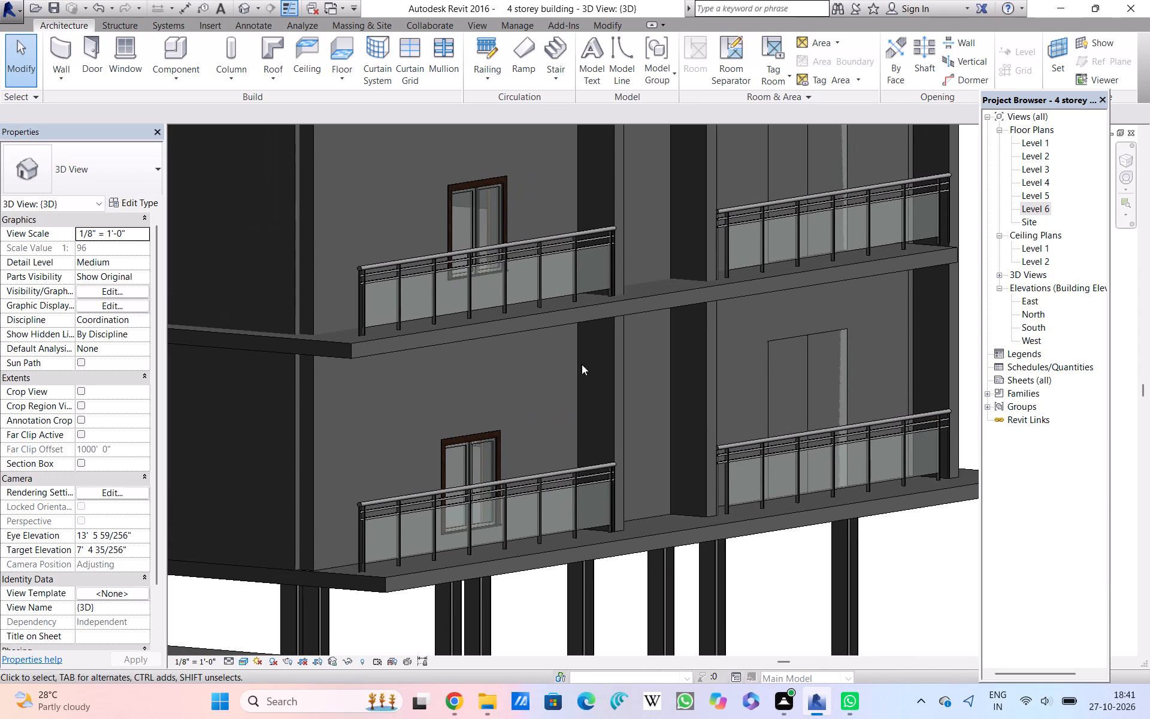
scroll(789, 356, "down", 1)
middle_click_drag(788, 371, 686, 426)
scroll(685, 427, "up", 4)
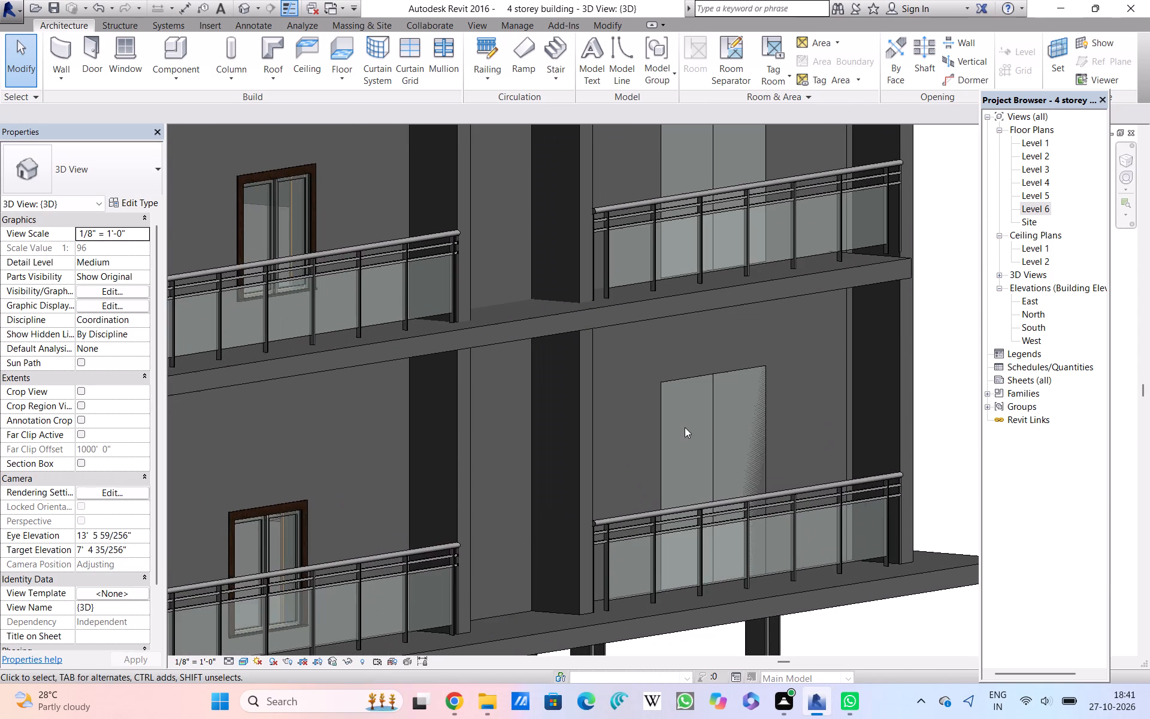
scroll(685, 427, "up", 2)
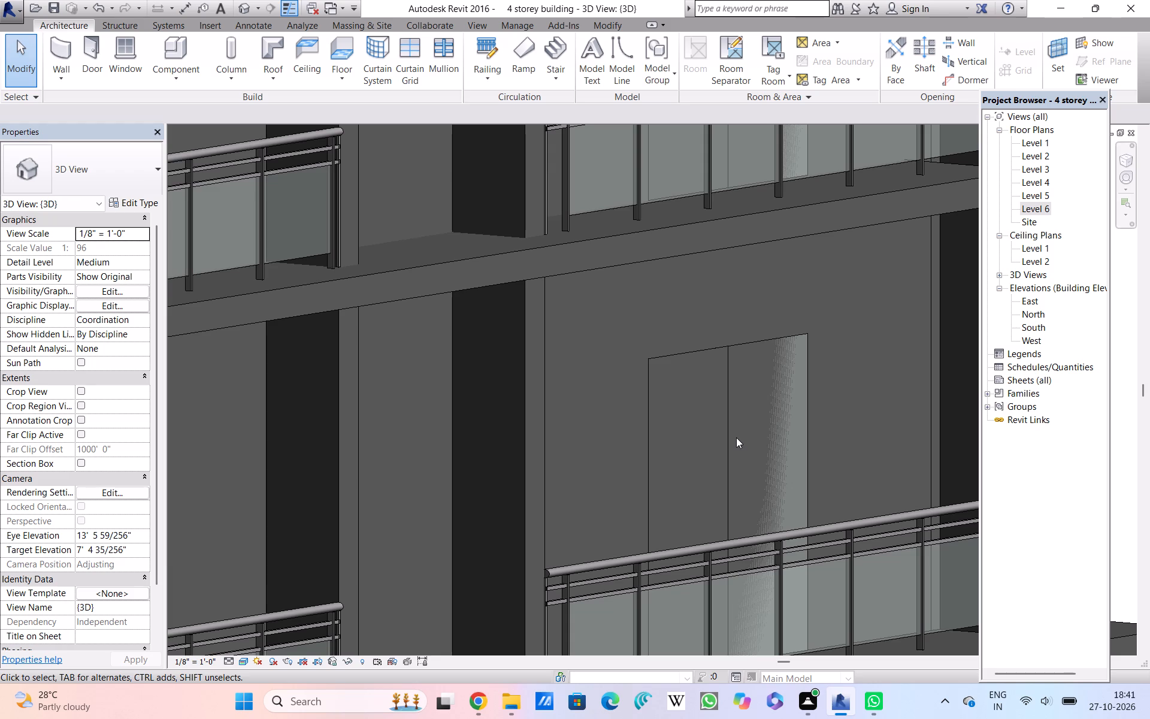
scroll(736, 437, "up", 2)
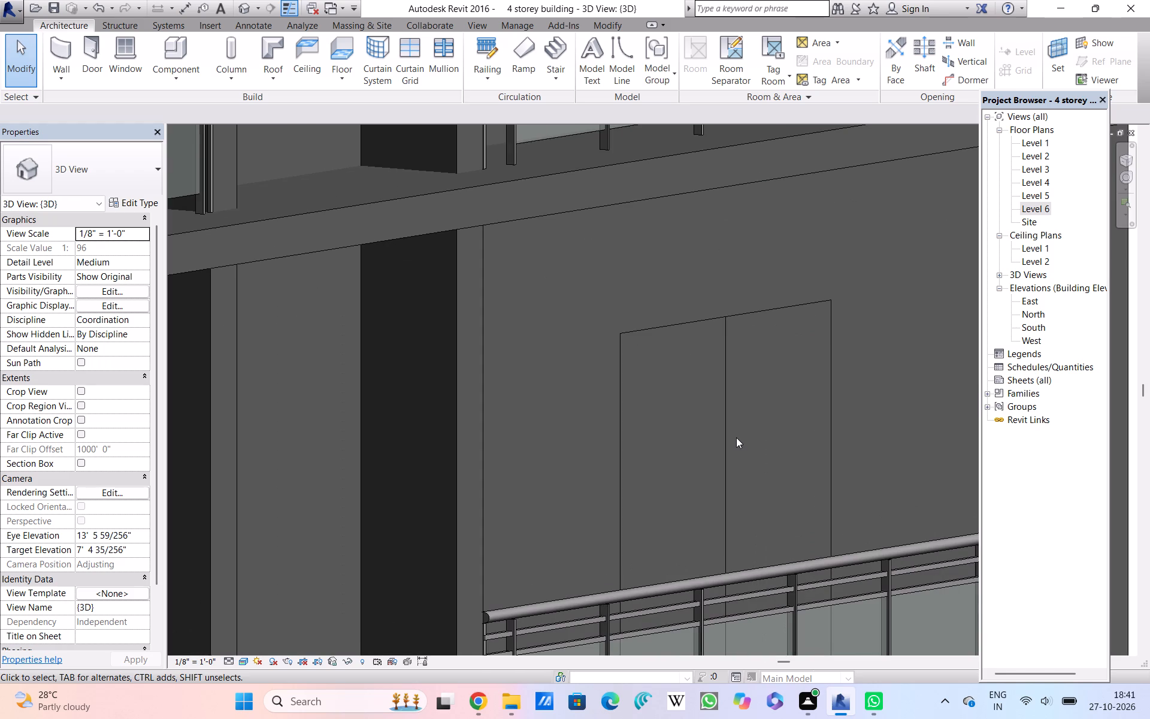
scroll(736, 437, "up", 4)
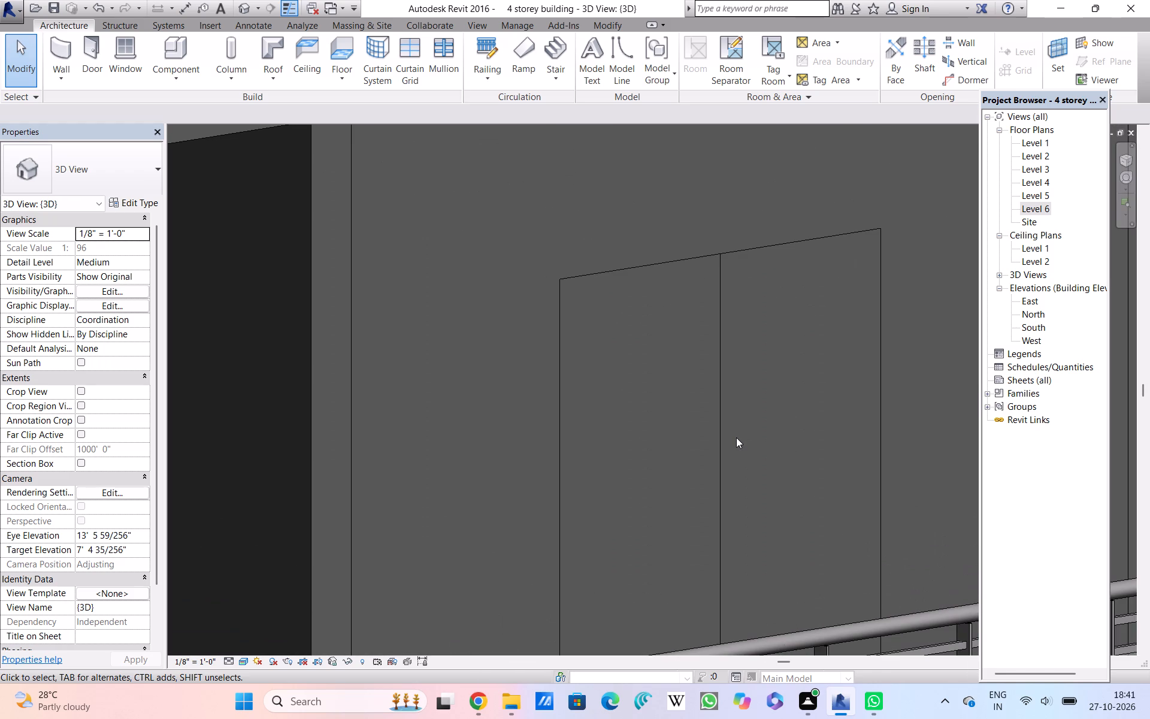
scroll(736, 437, "up", 4)
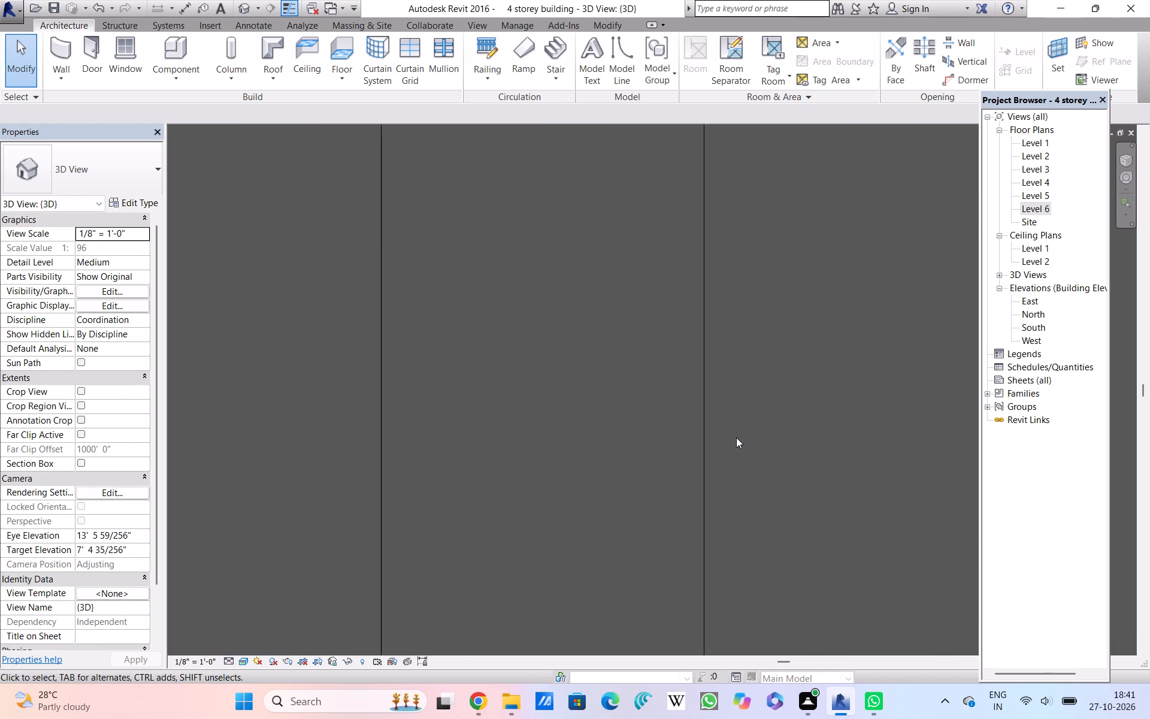
Inspect the shading of the double door's panels against the surrounding wall at varying distances.
scroll(736, 437, "down", 8)
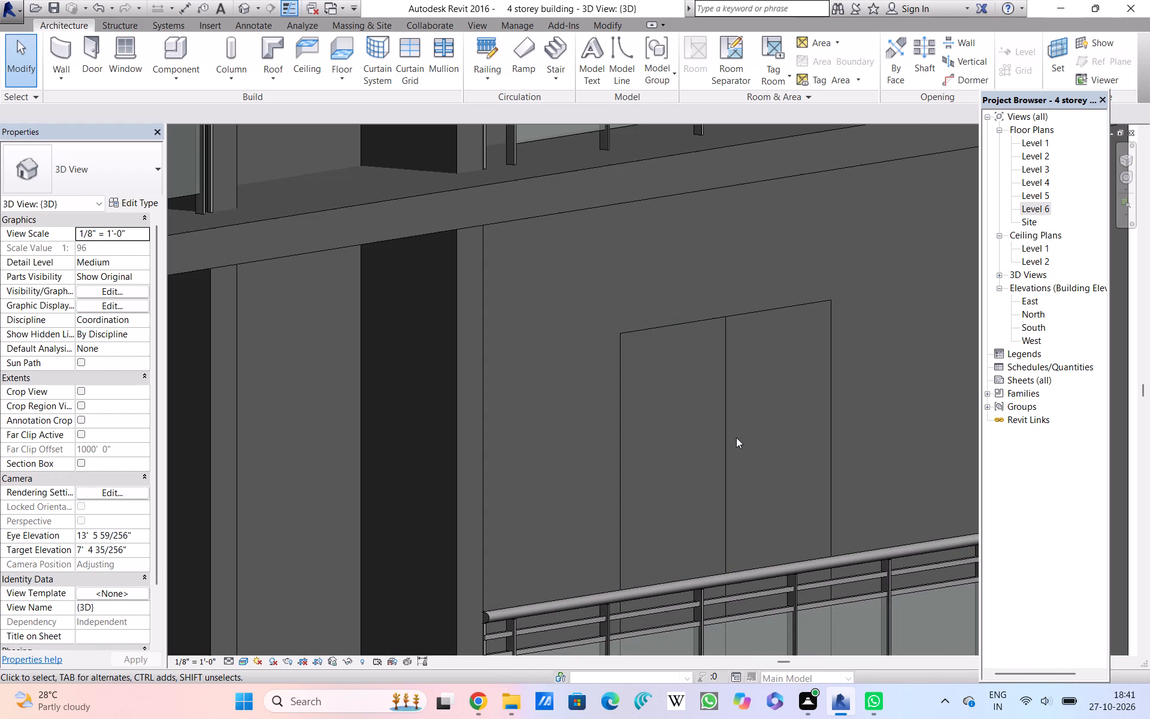
scroll(736, 437, "down", 3)
scroll(736, 437, "up", 6)
scroll(736, 437, "down", 1)
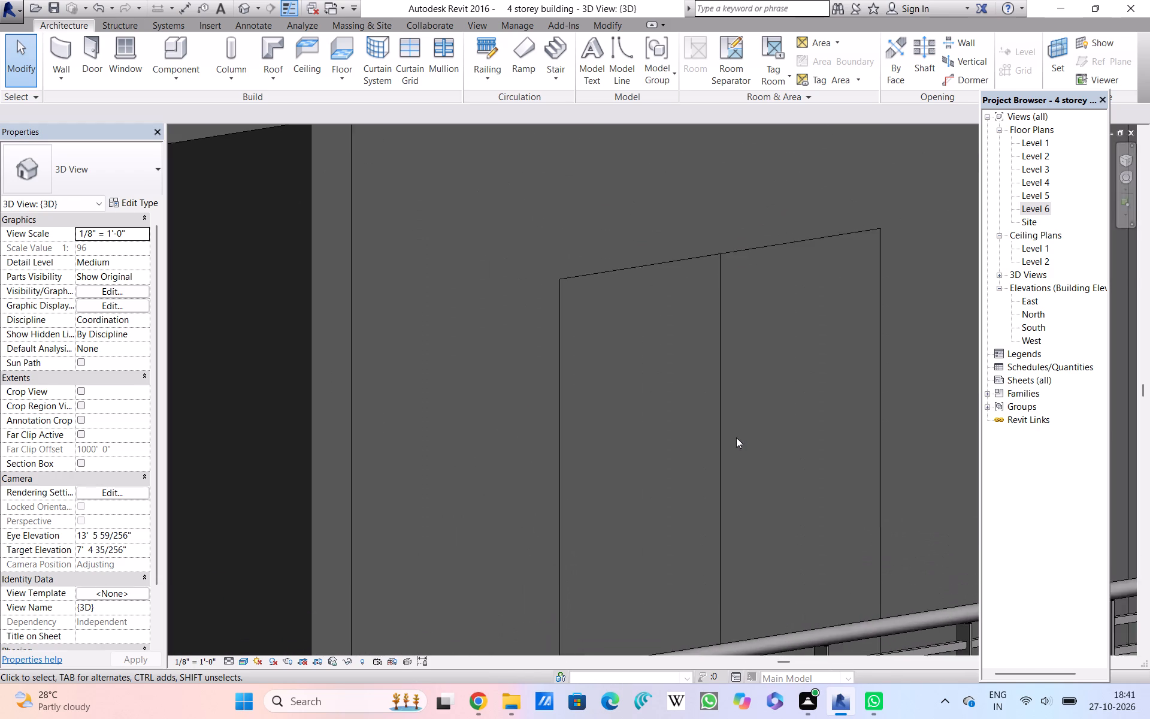
scroll(736, 437, "down", 2)
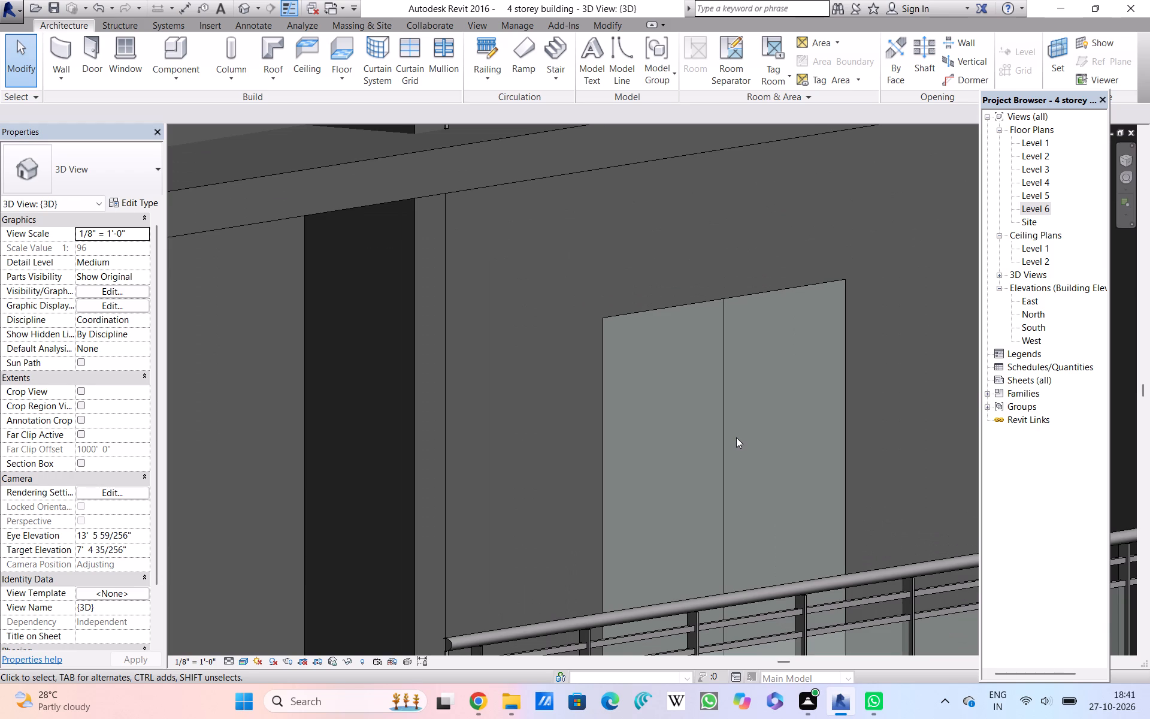
scroll(736, 437, "down", 5)
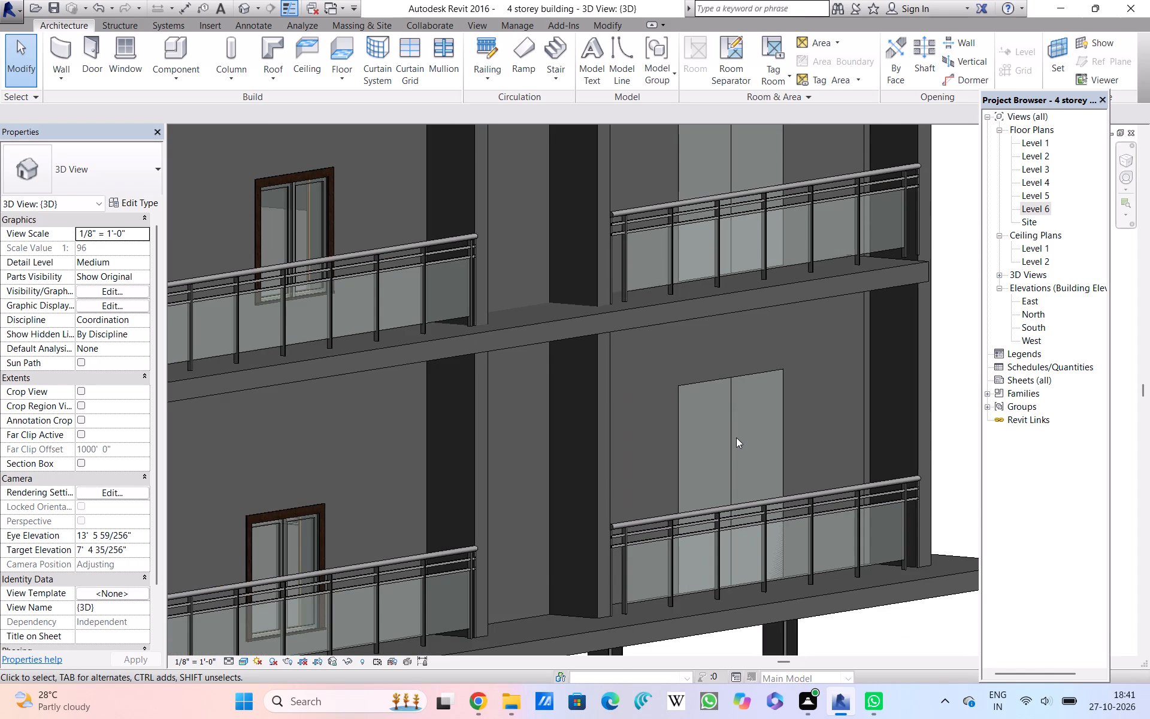
Review the lower balcony bays, comparing the casement windows and double doors on adjacent storeys.
scroll(736, 437, "up", 1)
scroll(736, 437, "down", 2)
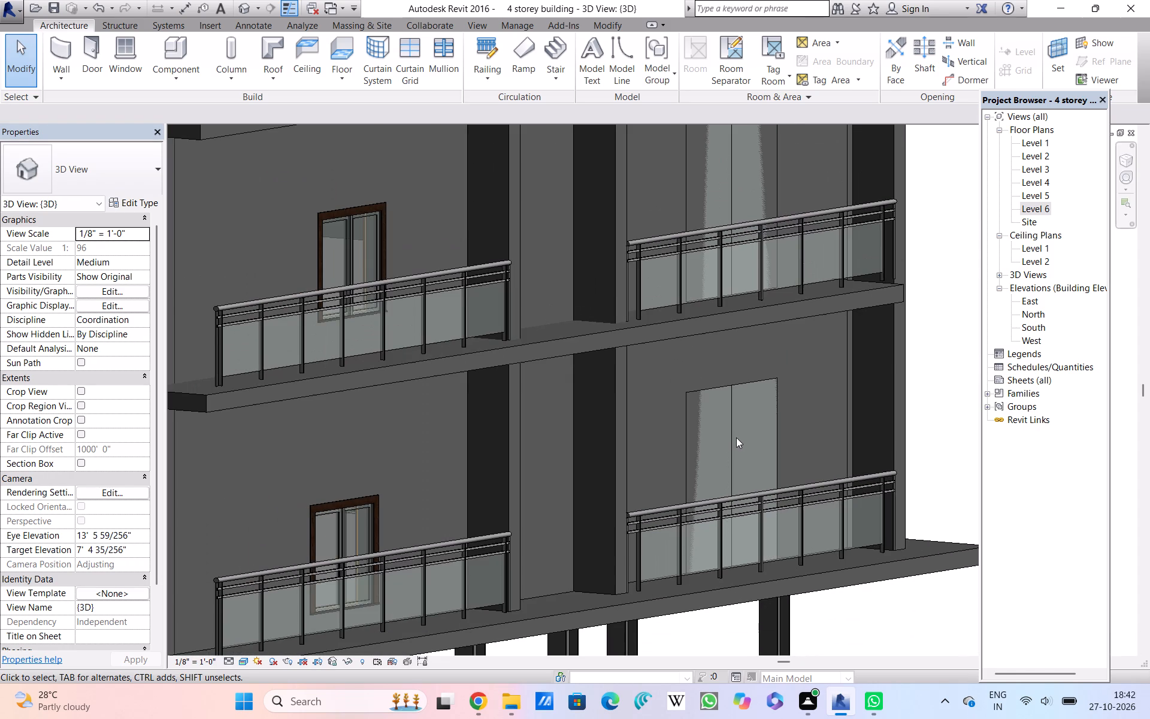
scroll(736, 437, "down", 1)
scroll(736, 437, "up", 1)
scroll(736, 437, "down", 2)
scroll(736, 437, "up", 1)
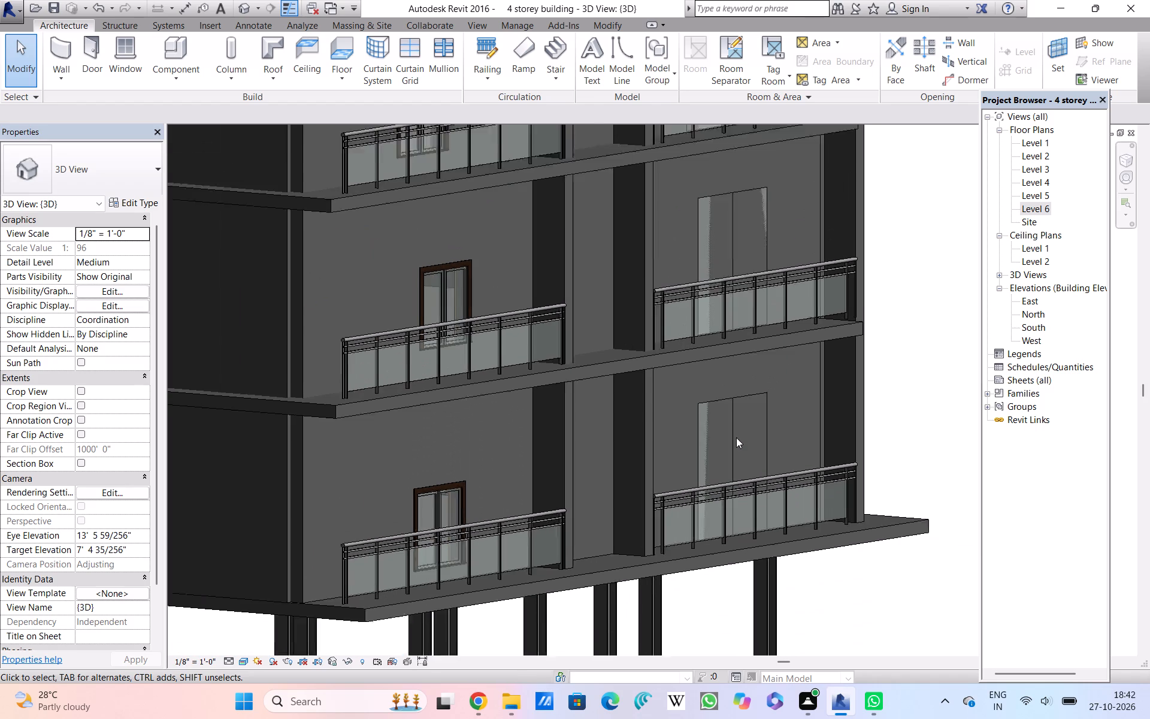
middle_click_drag(736, 437, 711, 473)
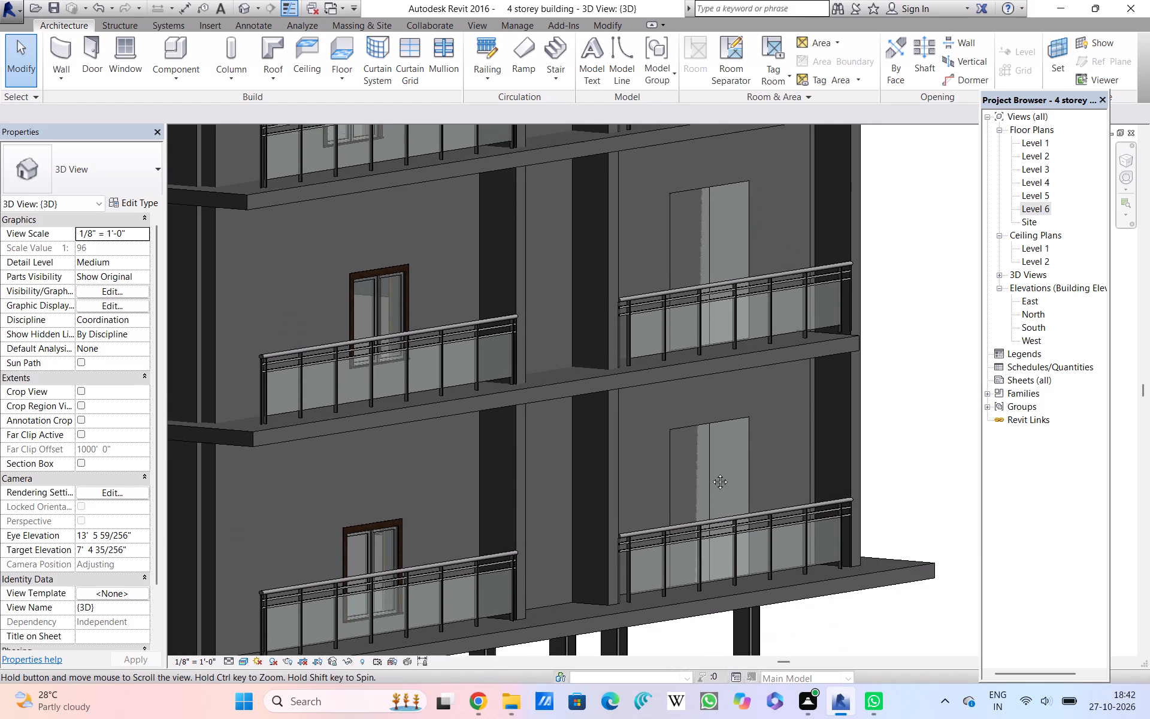
middle_click_drag(711, 473, 706, 485)
Inspect the outline of the lowest balcony's double door at close range, including its head, jambs and centre joint.
scroll(706, 485, "up", 10)
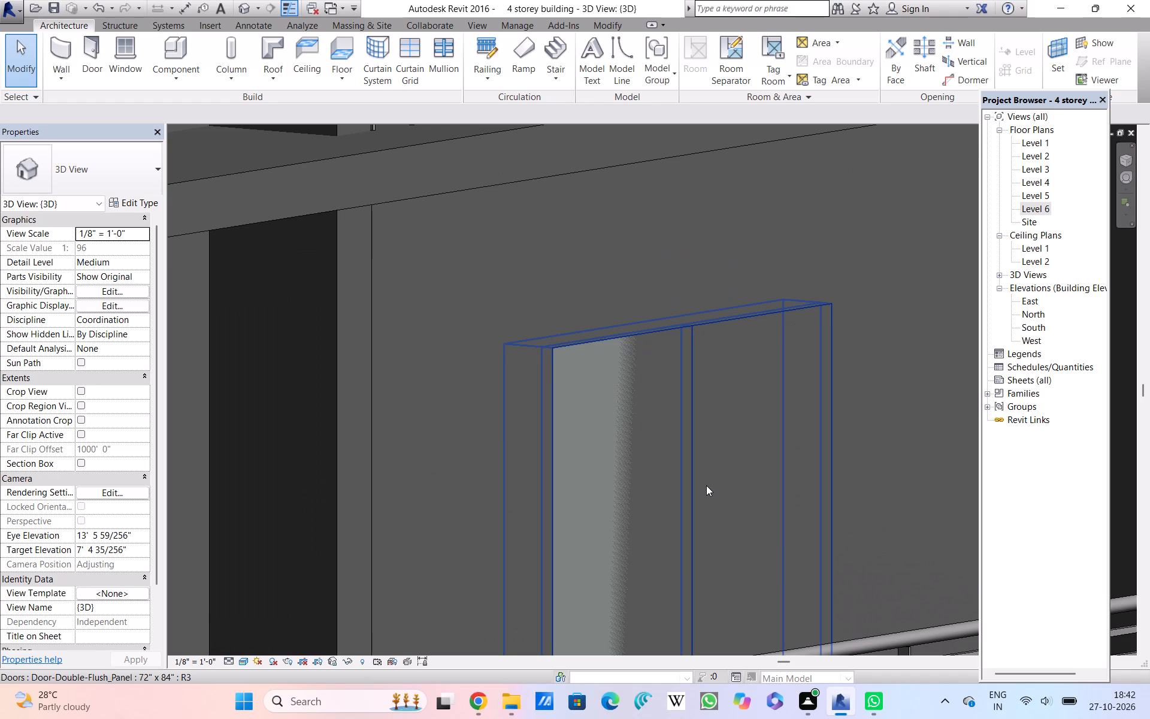
scroll(706, 485, "up", 2)
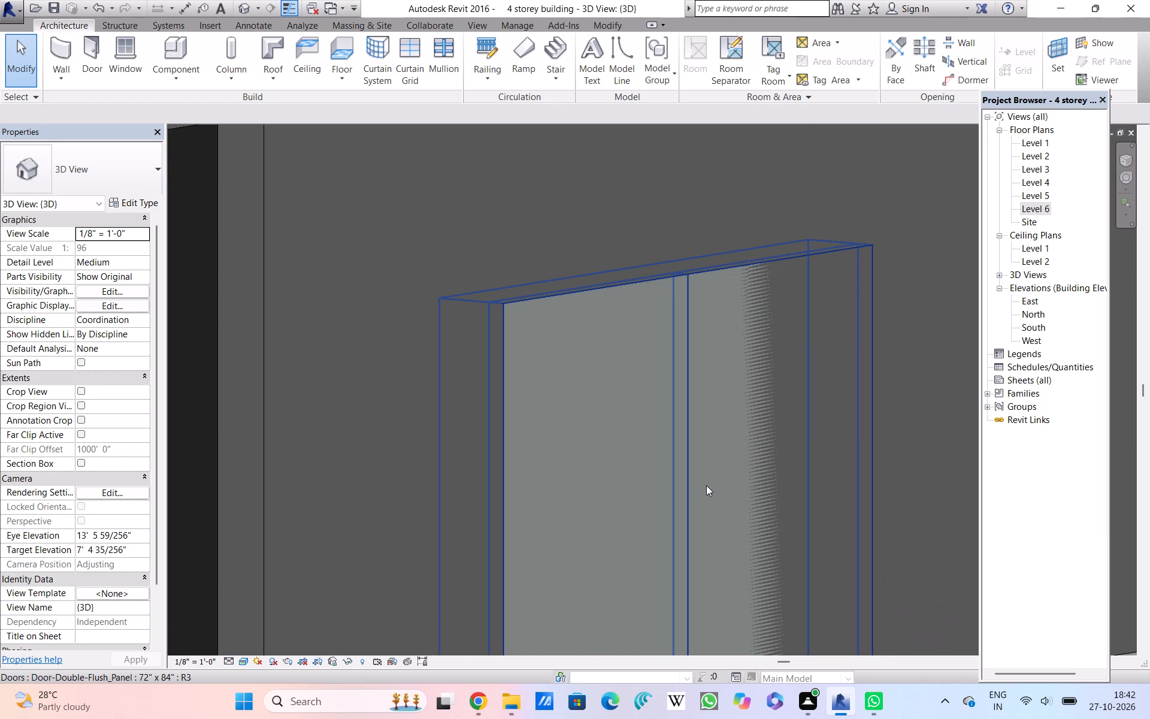
scroll(706, 485, "up", 2)
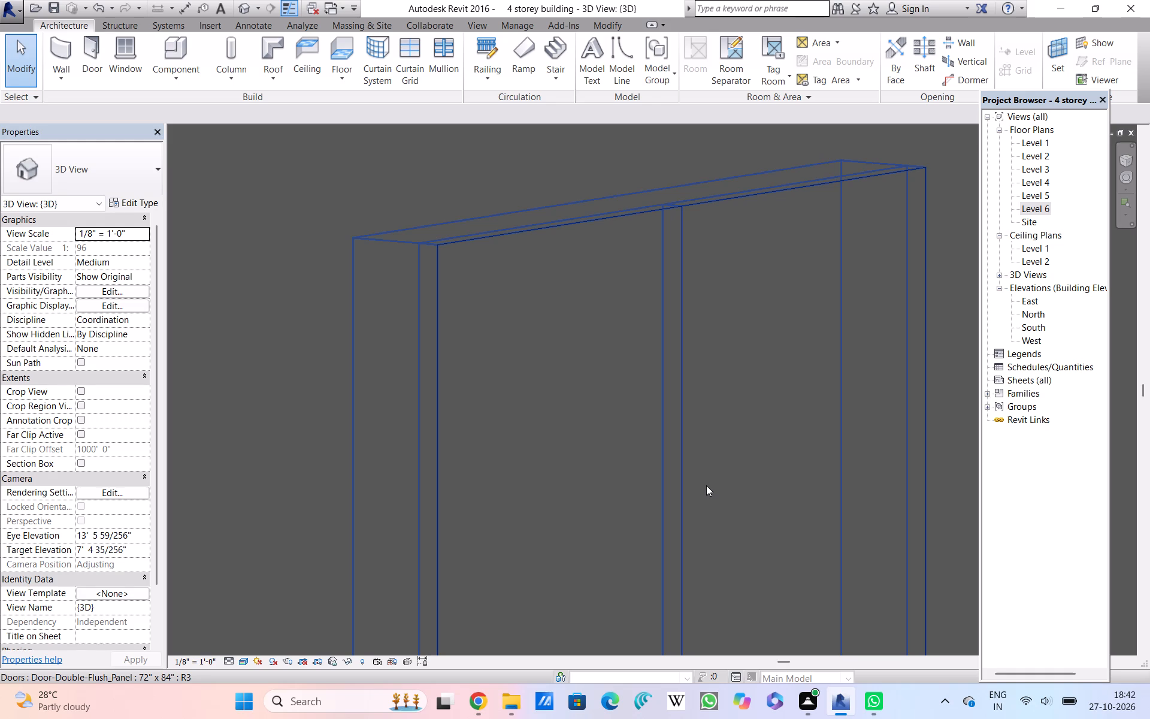
scroll(706, 485, "up", 4)
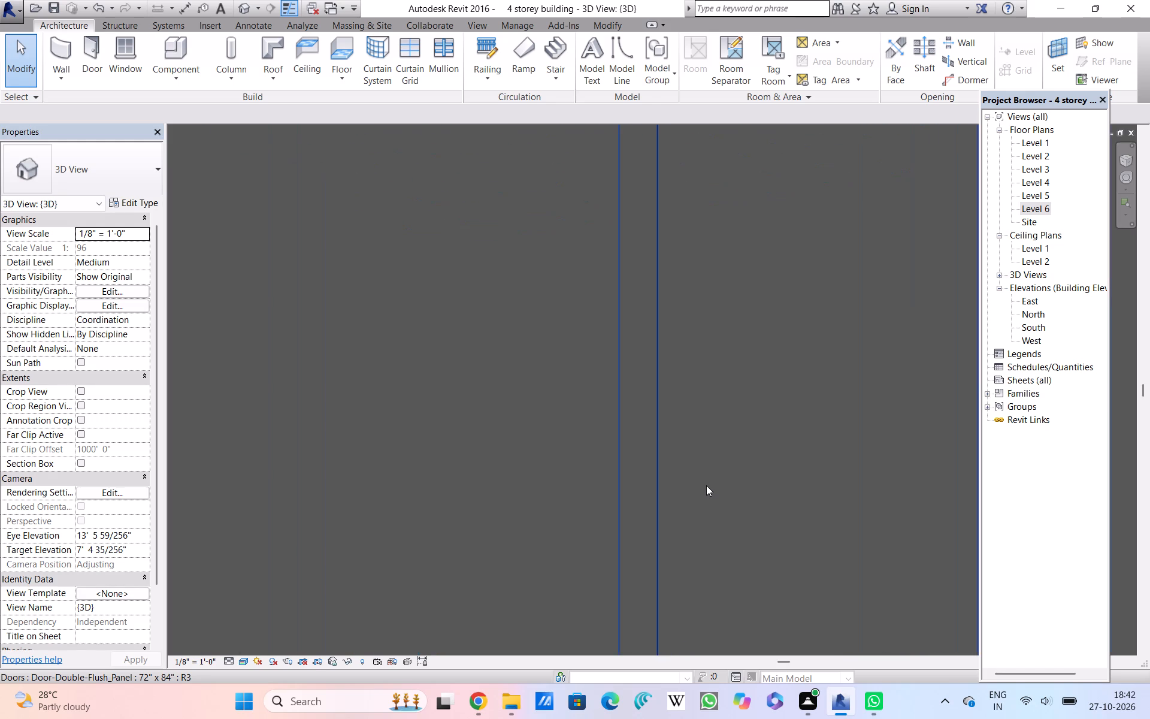
scroll(706, 485, "down", 8)
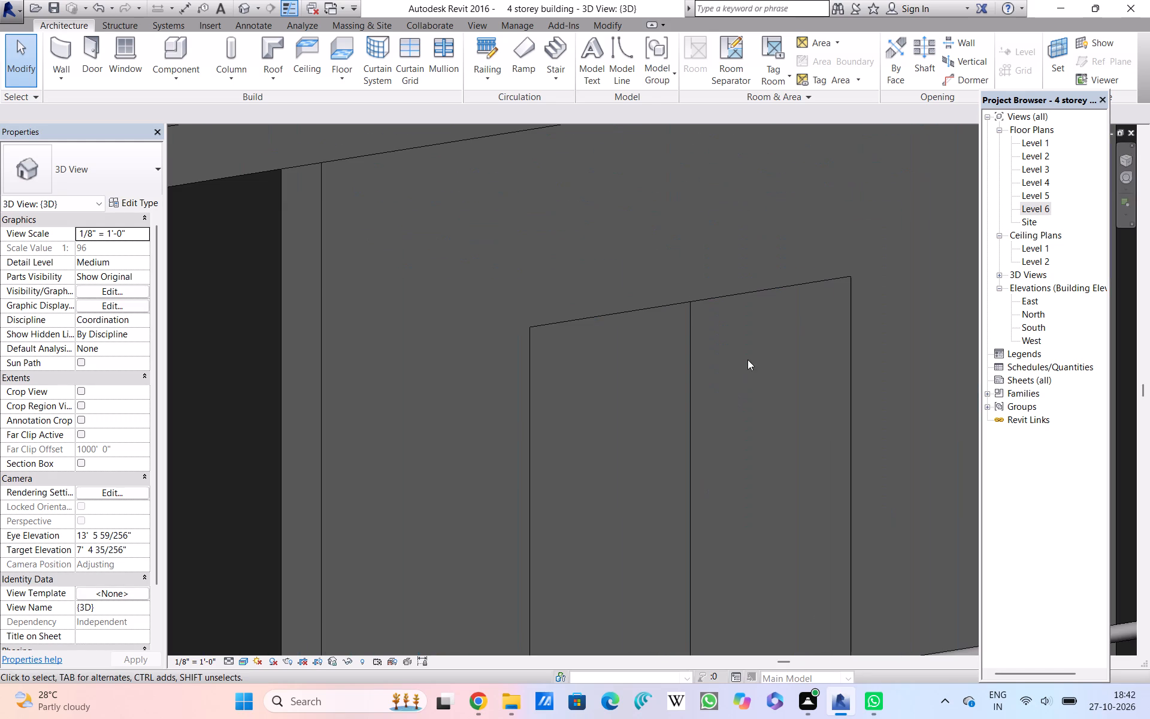
Select the 72" x 84" Door-Double-Flush_Panel on Level 2 and review it within its balcony bay.
left_click(589, 325)
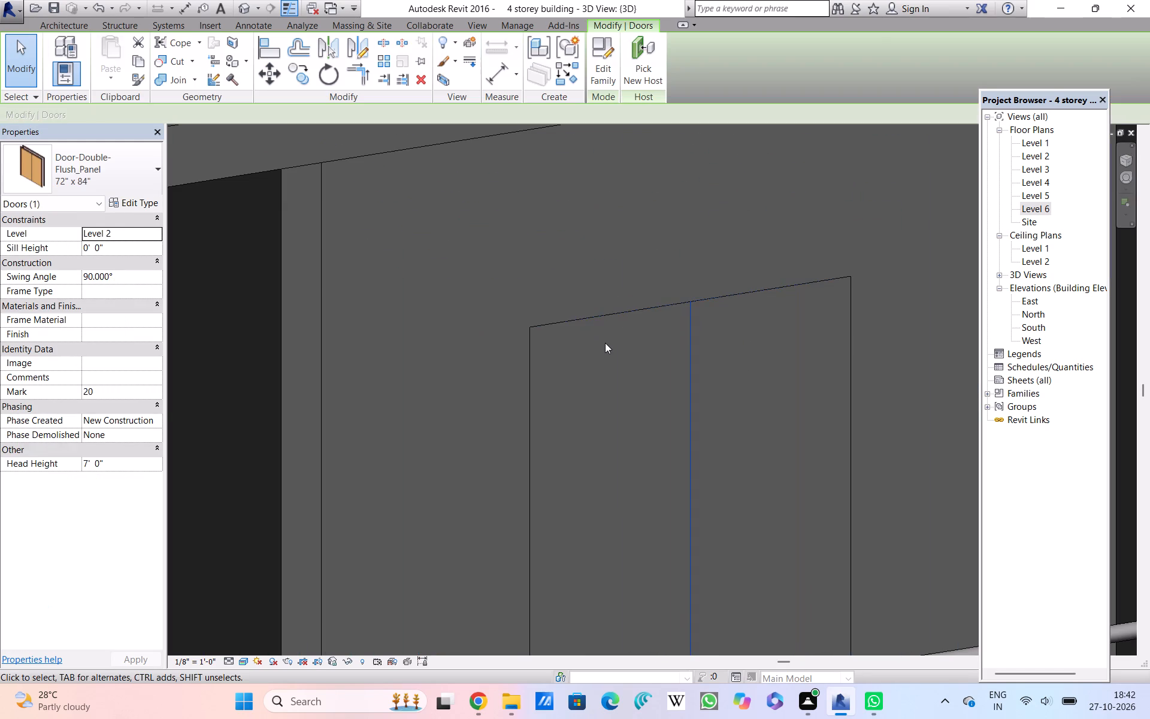
scroll(605, 343, "down", 6)
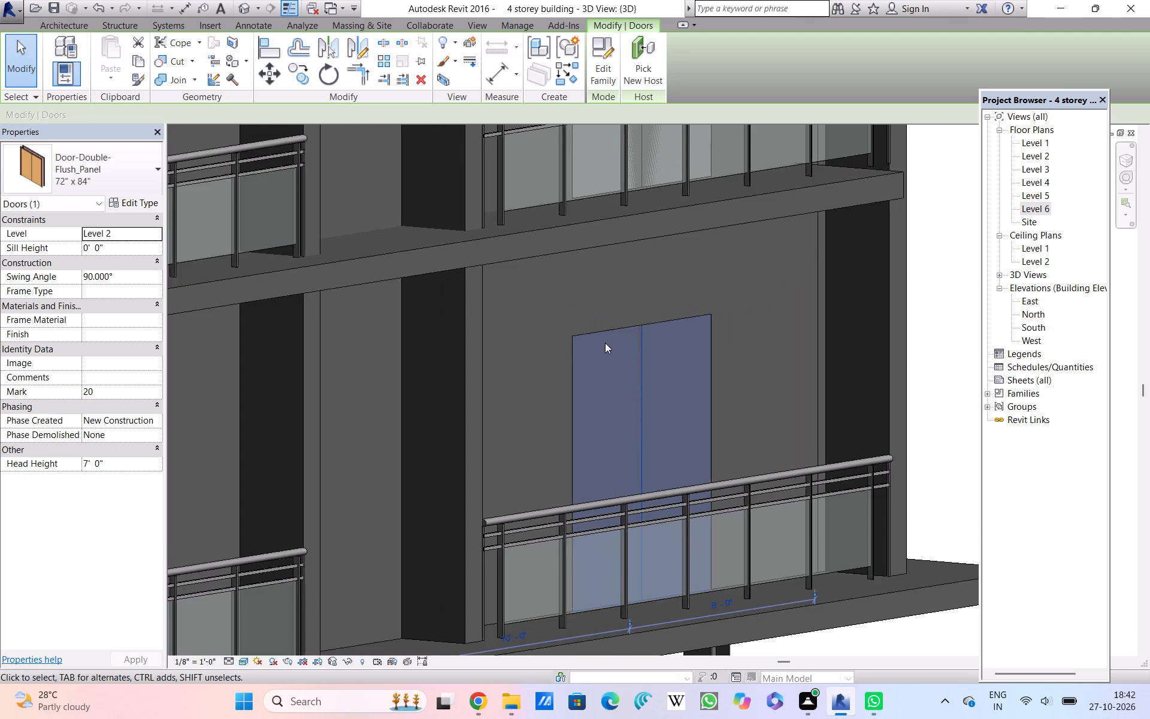
scroll(605, 343, "down", 3)
scroll(605, 343, "up", 3)
scroll(605, 343, "down", 2)
scroll(605, 343, "up", 1)
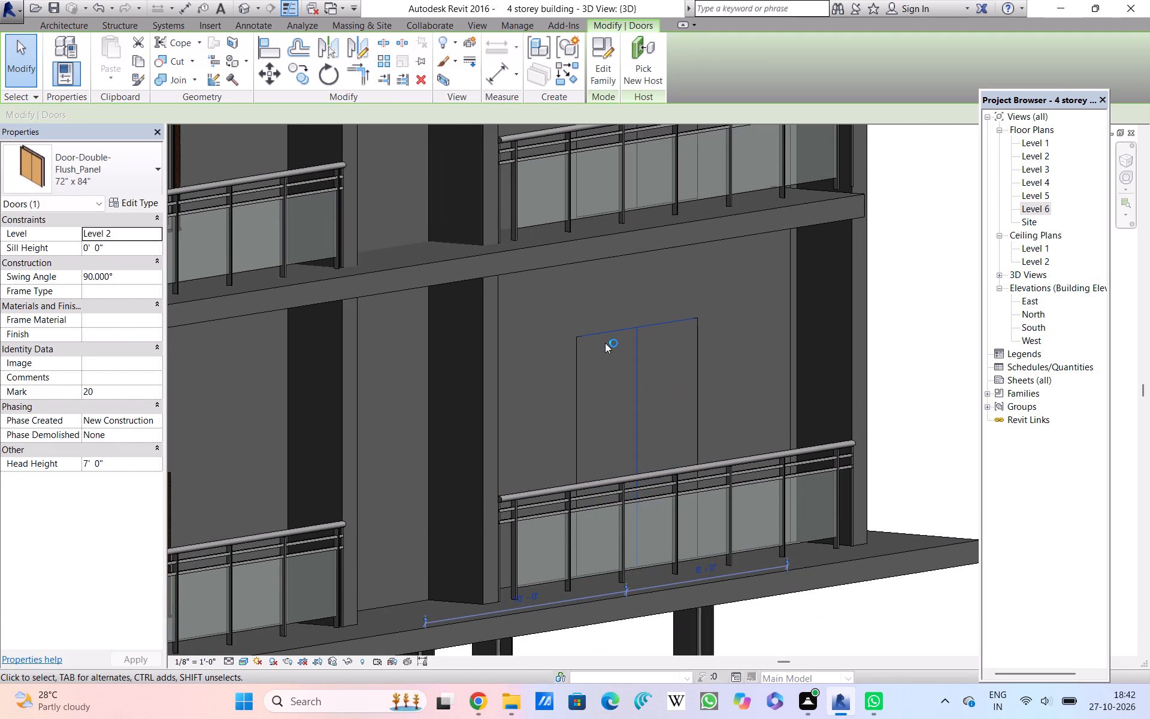
scroll(605, 343, "up", 2)
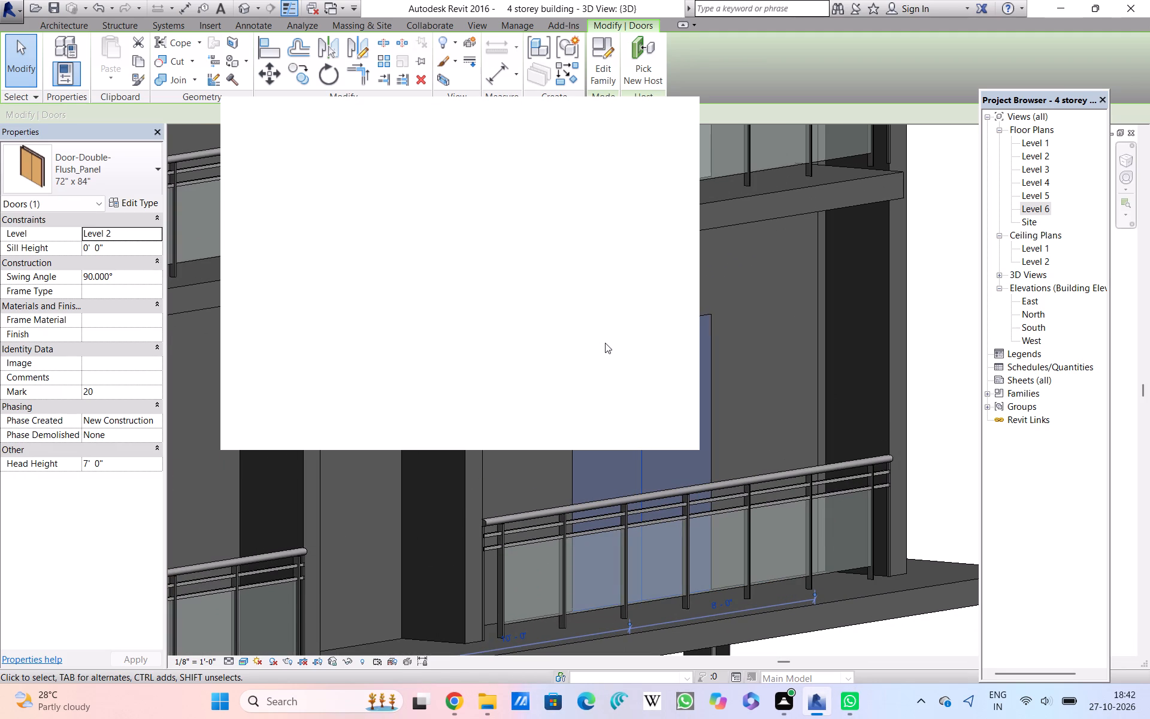
scroll(605, 343, "up", 2)
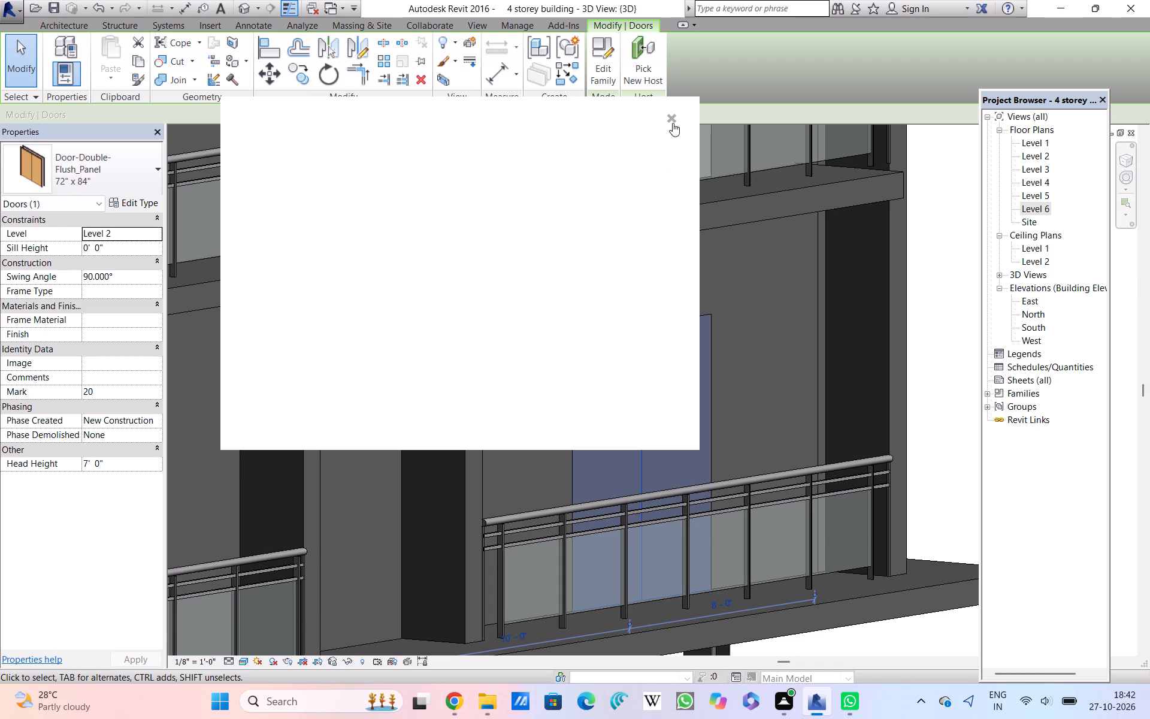
Close the blank pop-up covering the selected double door.
left_click(673, 118)
left_click(673, 118)
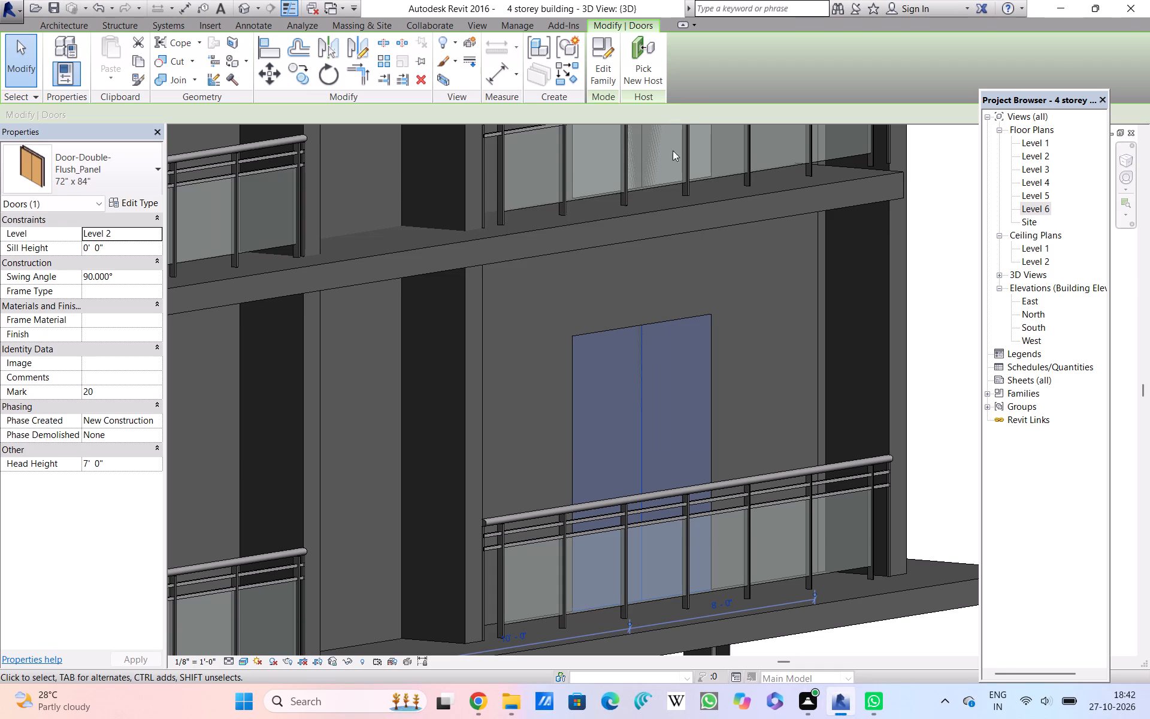
Examine the selected Level 2 double door's upper corner and panels where they meet the wall.
scroll(720, 354, "up", 1)
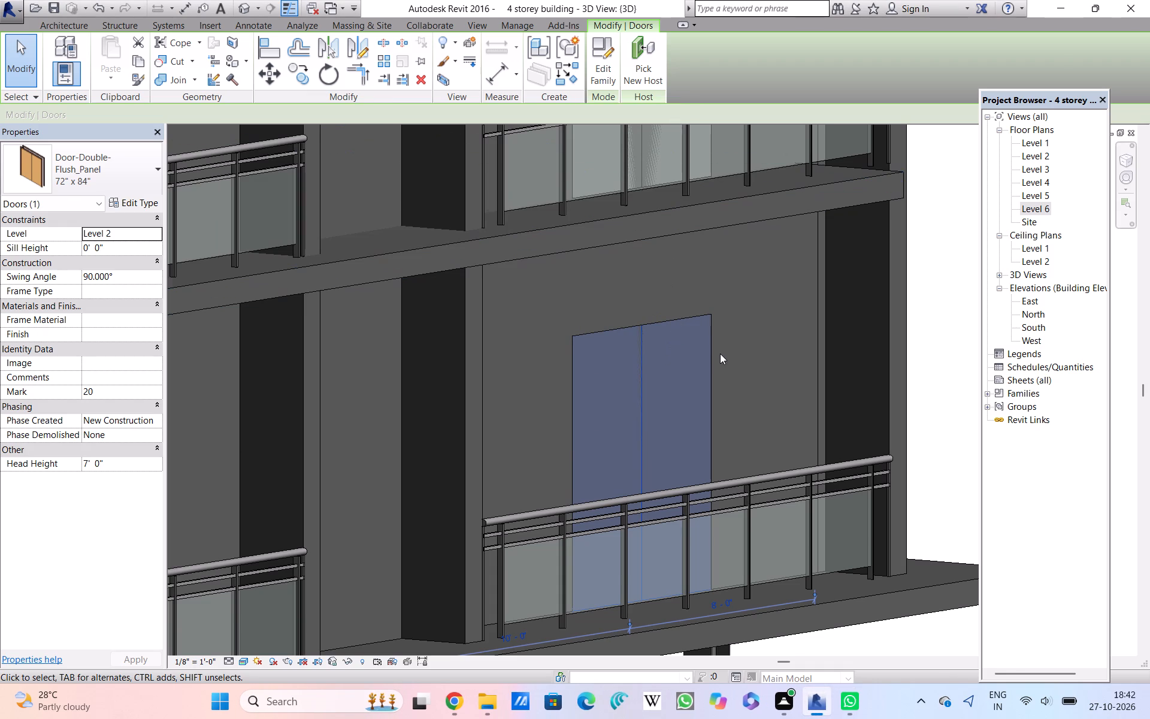
scroll(720, 354, "up", 11)
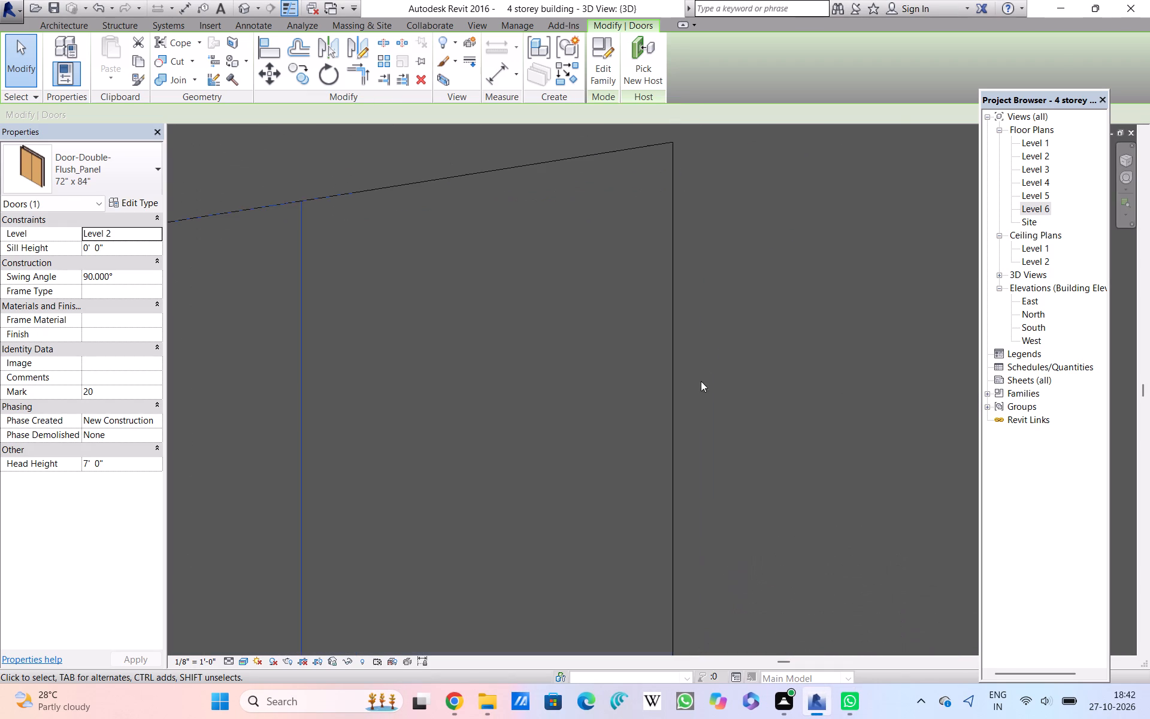
scroll(381, 505, "down", 6)
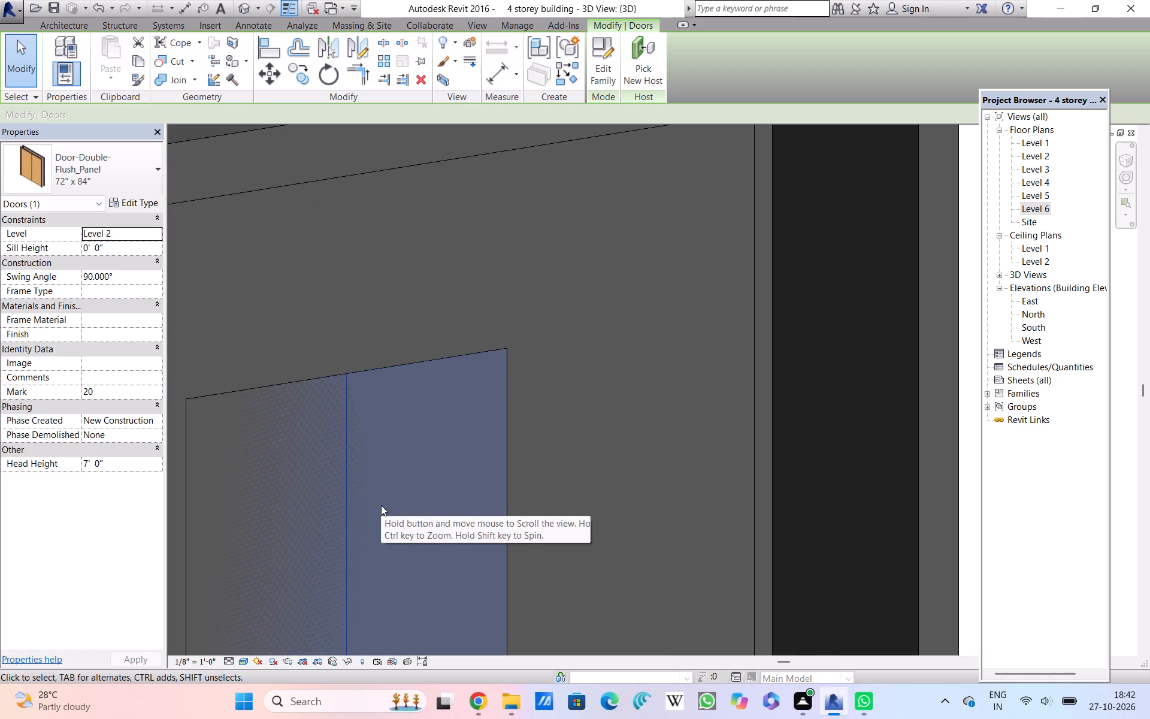
scroll(381, 505, "down", 3)
middle_click_drag(381, 505, 549, 400)
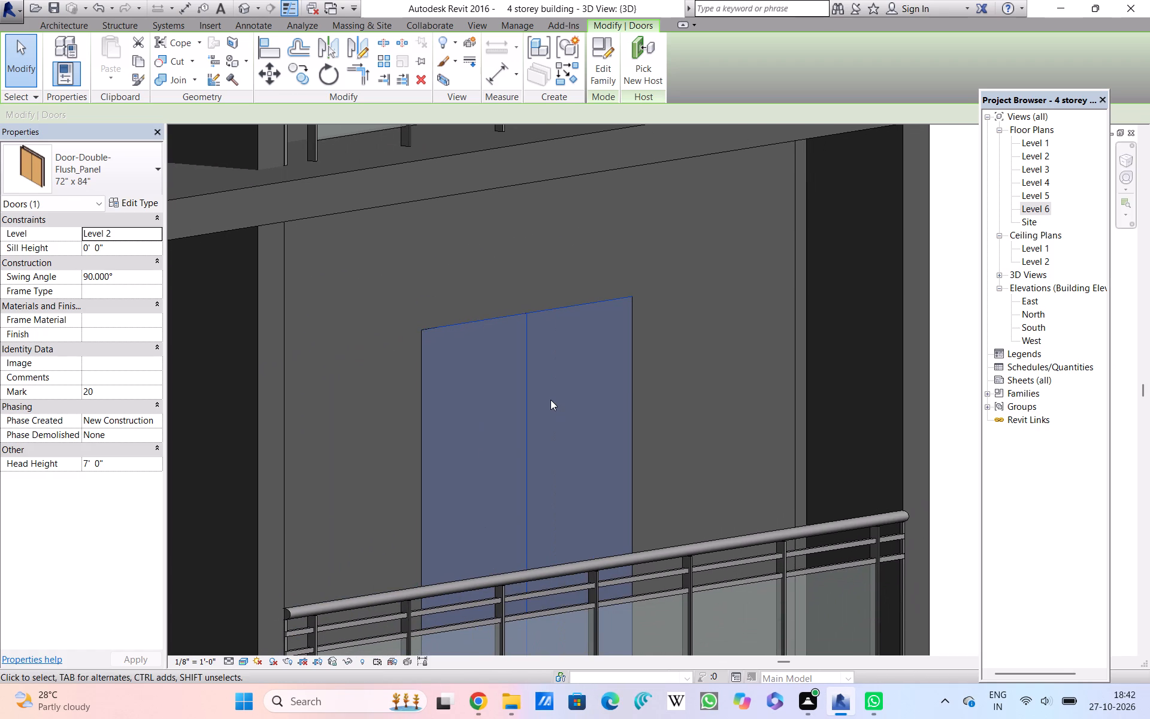
Review the selected Level 2 door together with its balcony railing and the matching door bay on the storey above.
scroll(550, 400, "up", 2)
scroll(550, 400, "down", 6)
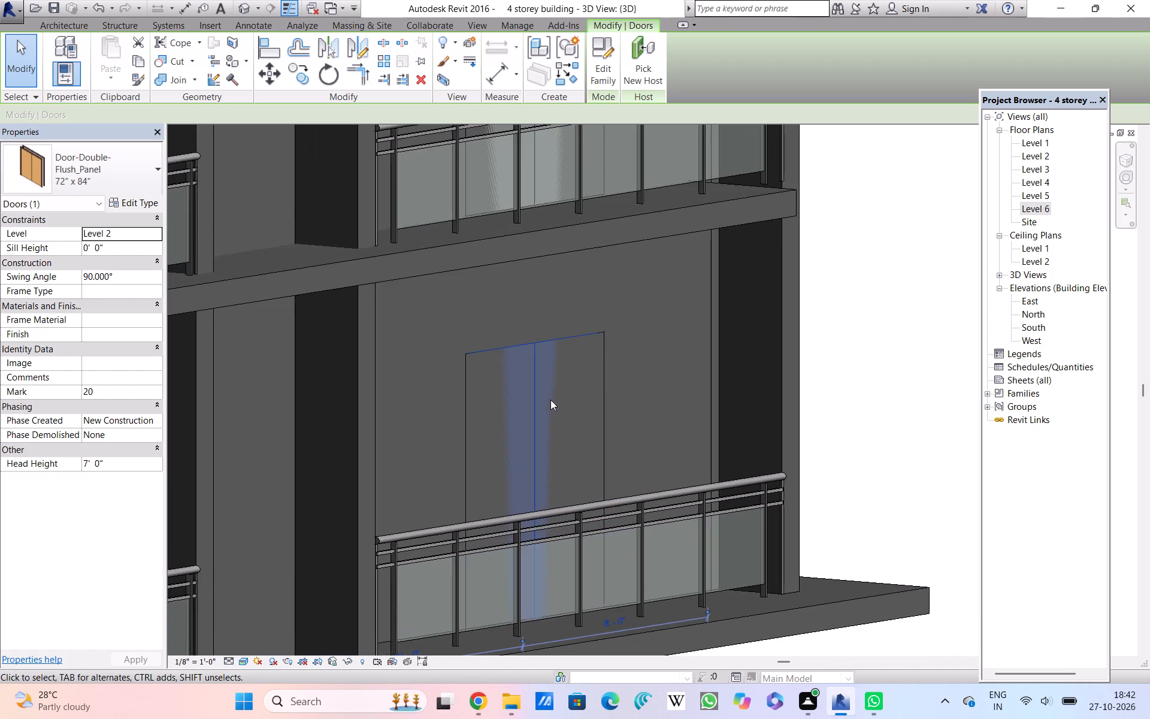
scroll(550, 400, "down", 2)
middle_click_drag(550, 400, 676, 424)
scroll(550, 400, "down", 1)
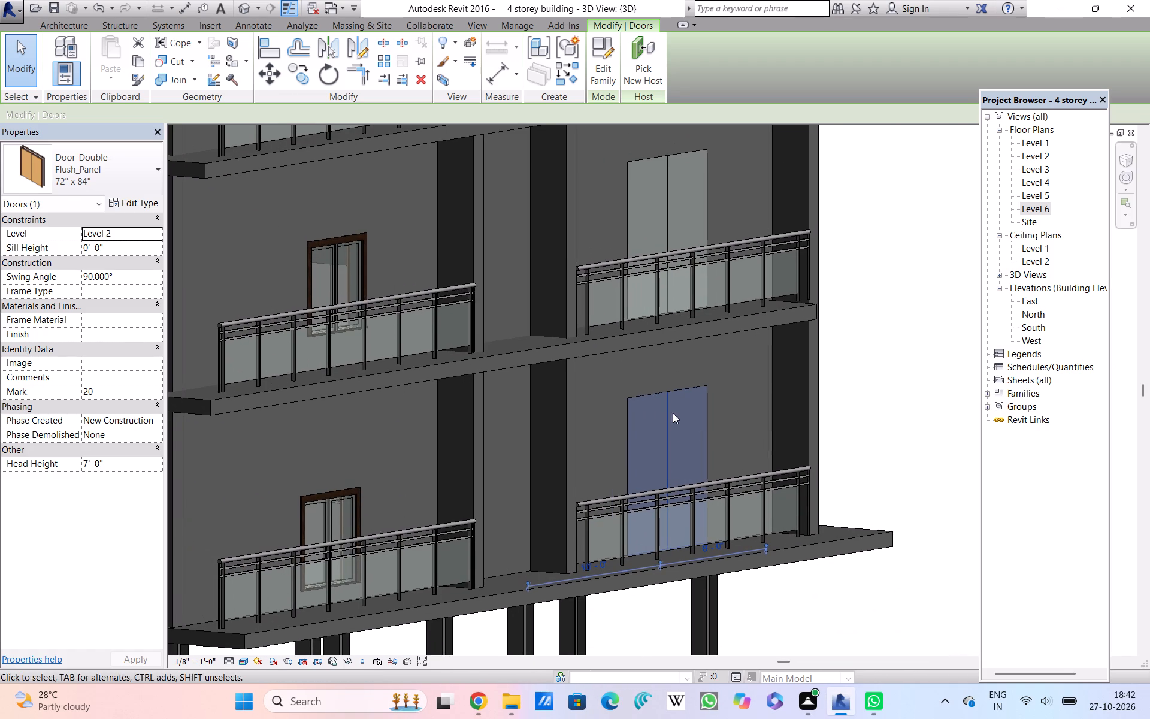
scroll(655, 375, "up", 3)
middle_click_drag(655, 375, 655, 414)
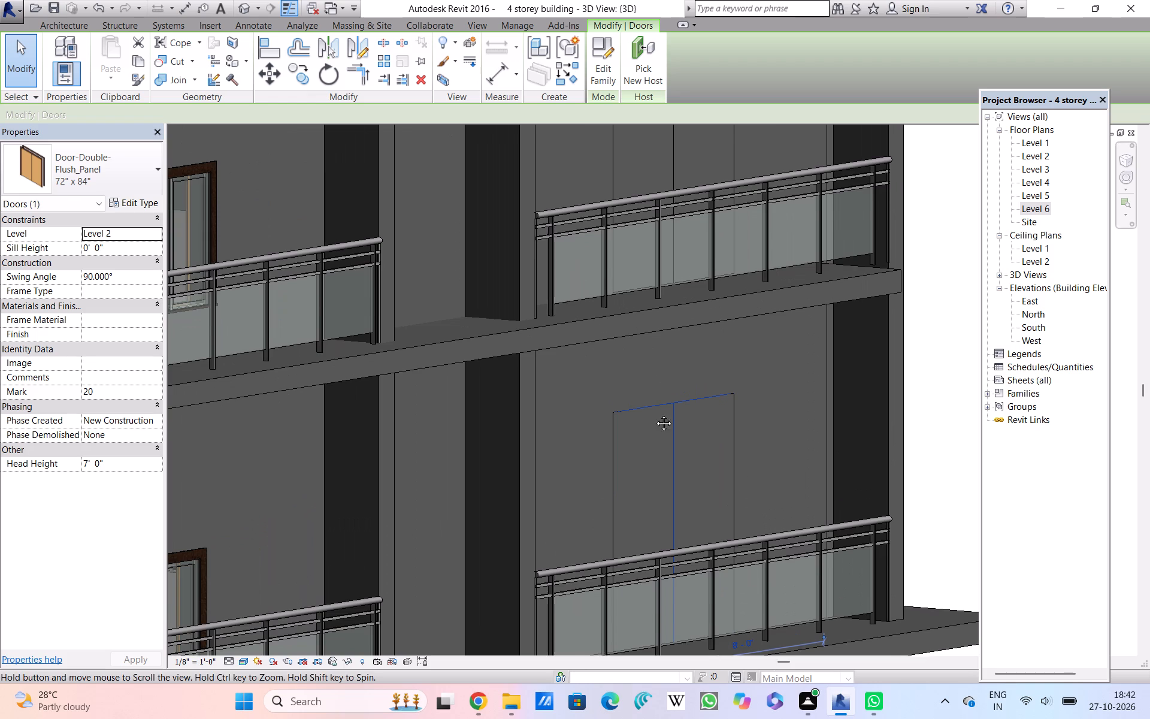
middle_click_drag(655, 414, 649, 439)
scroll(649, 440, "up", 4)
scroll(649, 440, "down", 3)
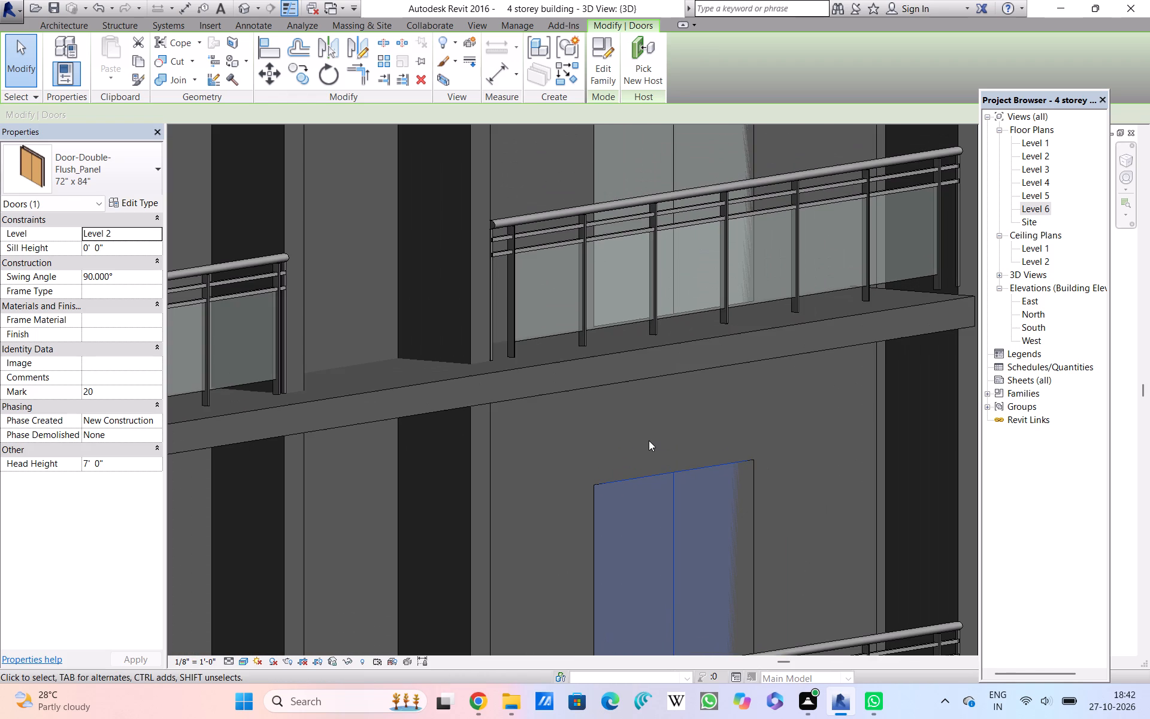
Compare the selected Level 2 double door with the balcony doors and windows on the storeys above.
scroll(649, 440, "down", 5)
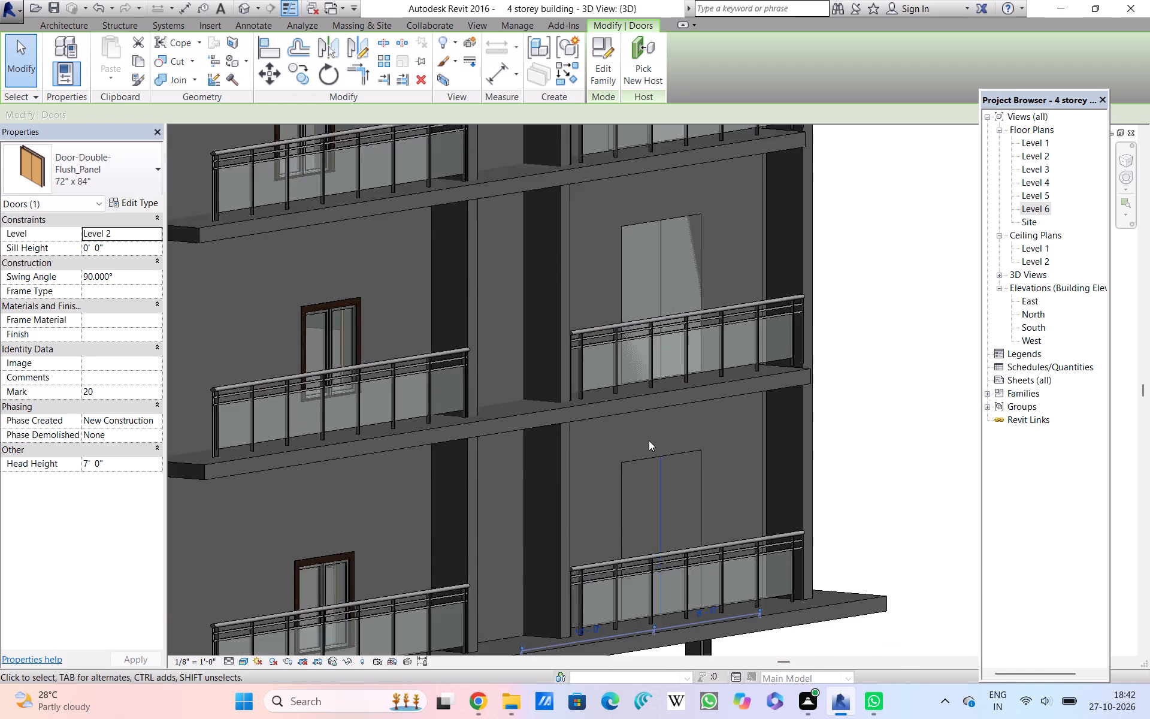
scroll(649, 440, "down", 1)
scroll(649, 440, "up", 4)
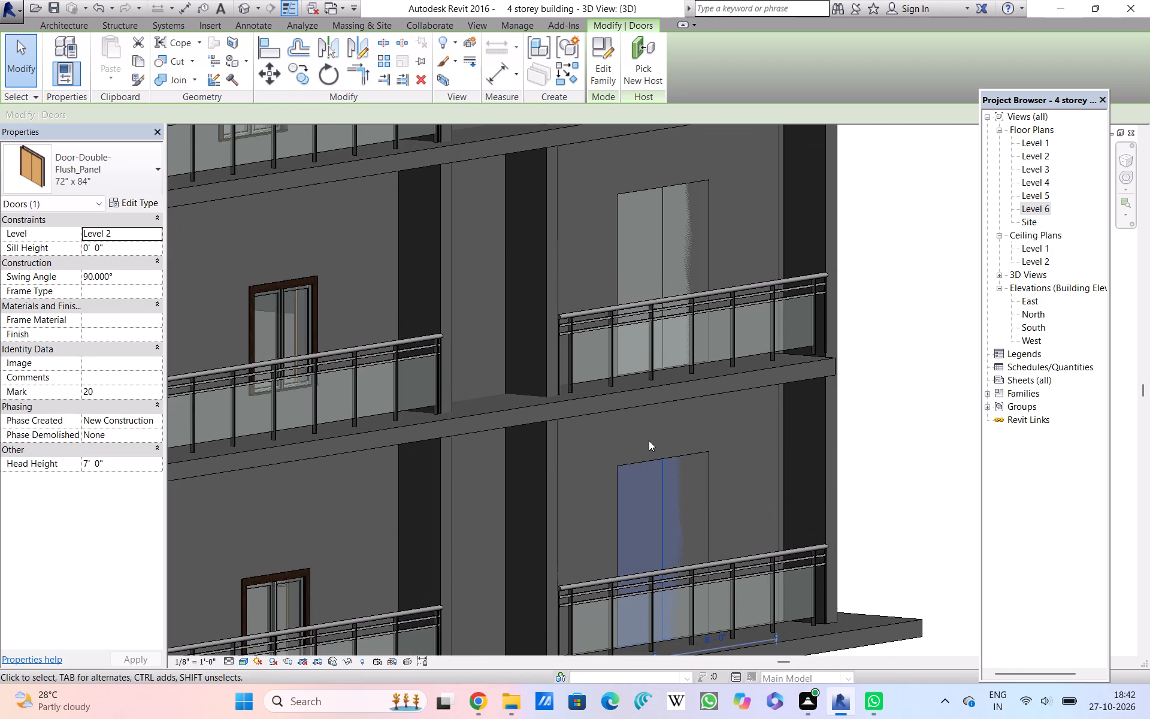
scroll(649, 440, "up", 5)
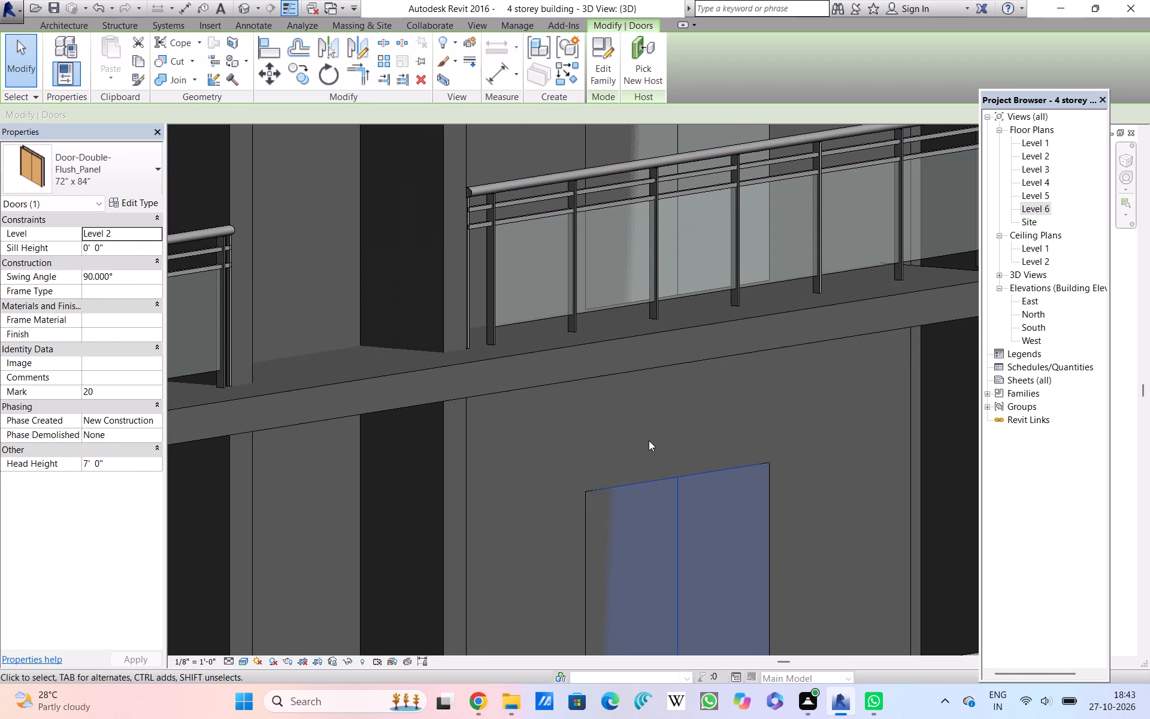
scroll(649, 440, "down", 3)
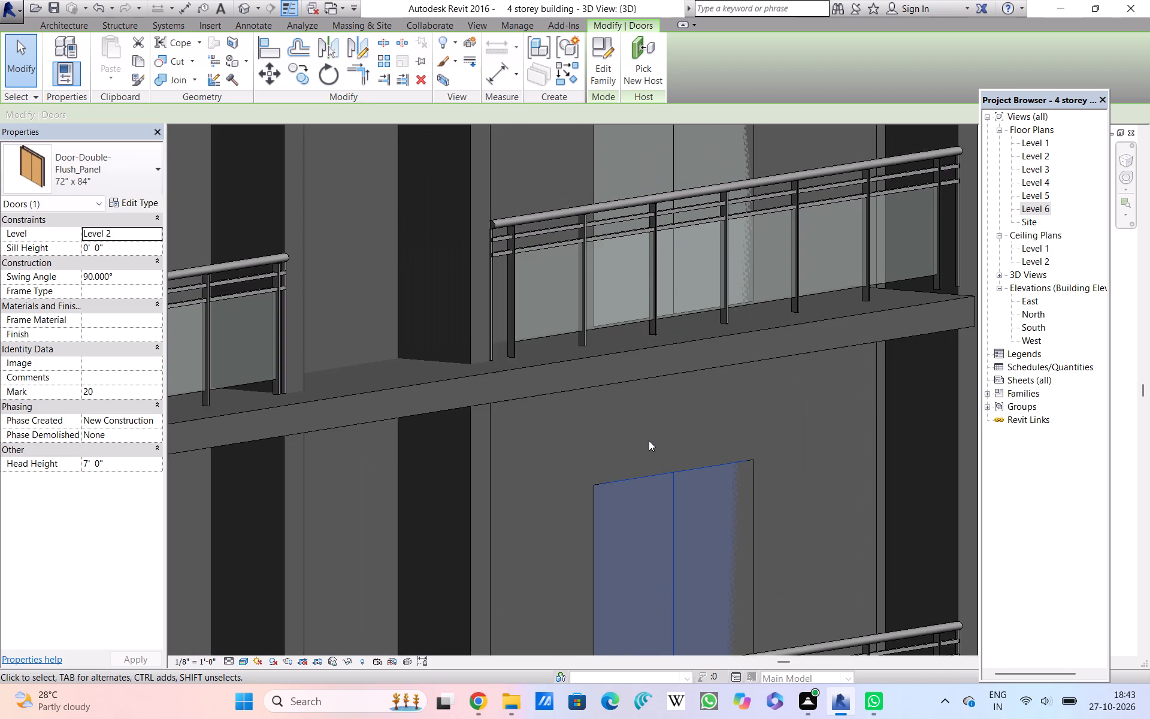
scroll(649, 440, "down", 2)
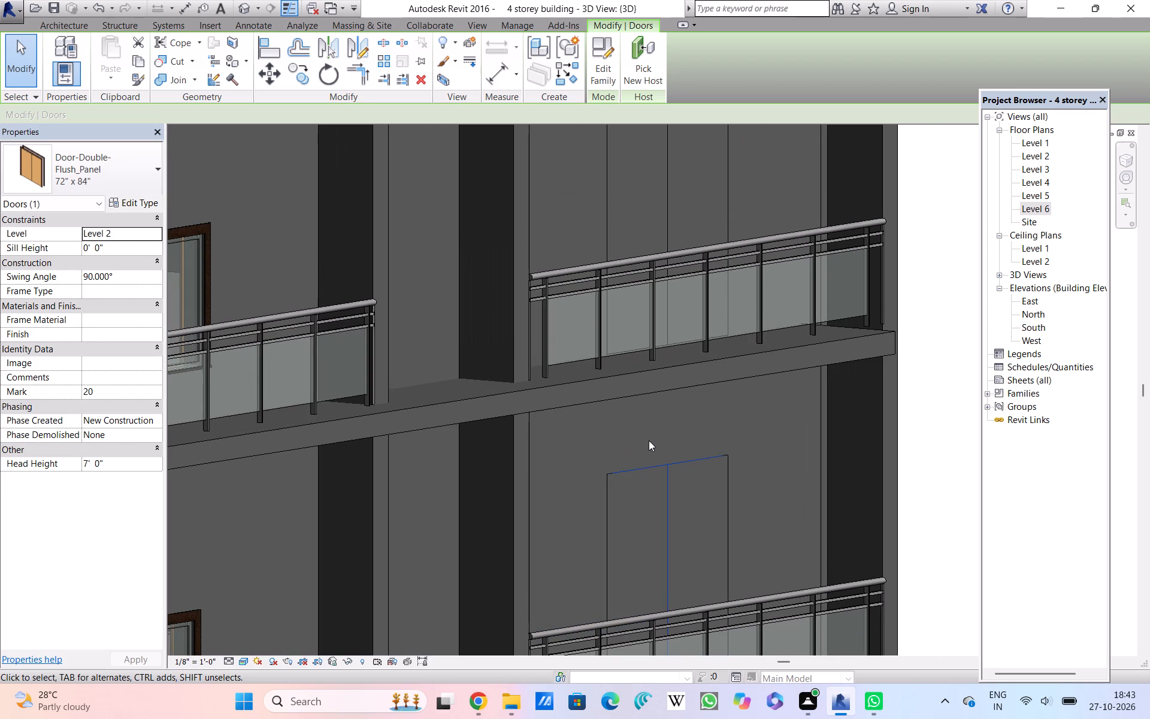
scroll(649, 440, "down", 5)
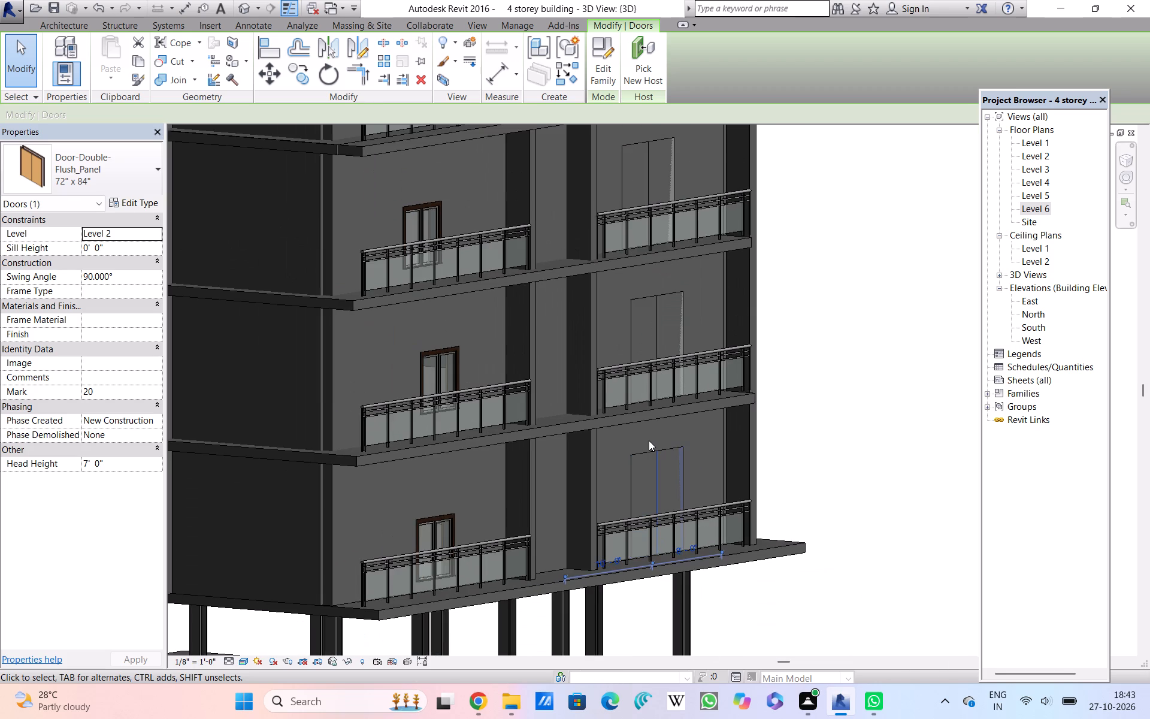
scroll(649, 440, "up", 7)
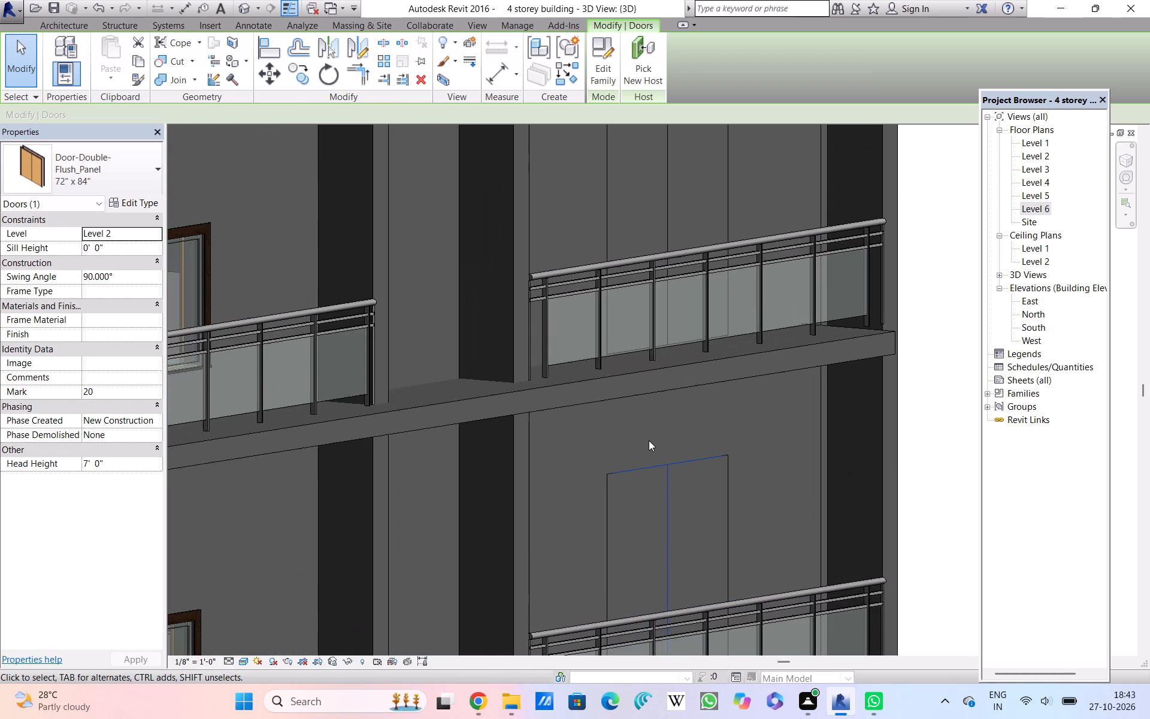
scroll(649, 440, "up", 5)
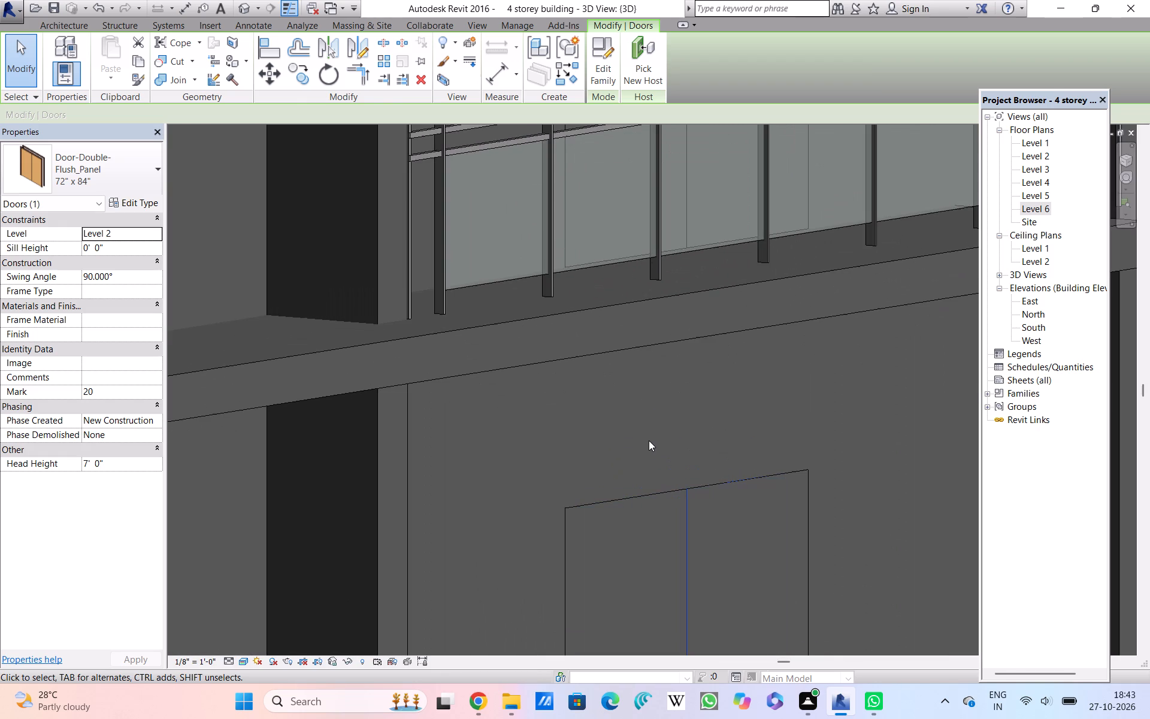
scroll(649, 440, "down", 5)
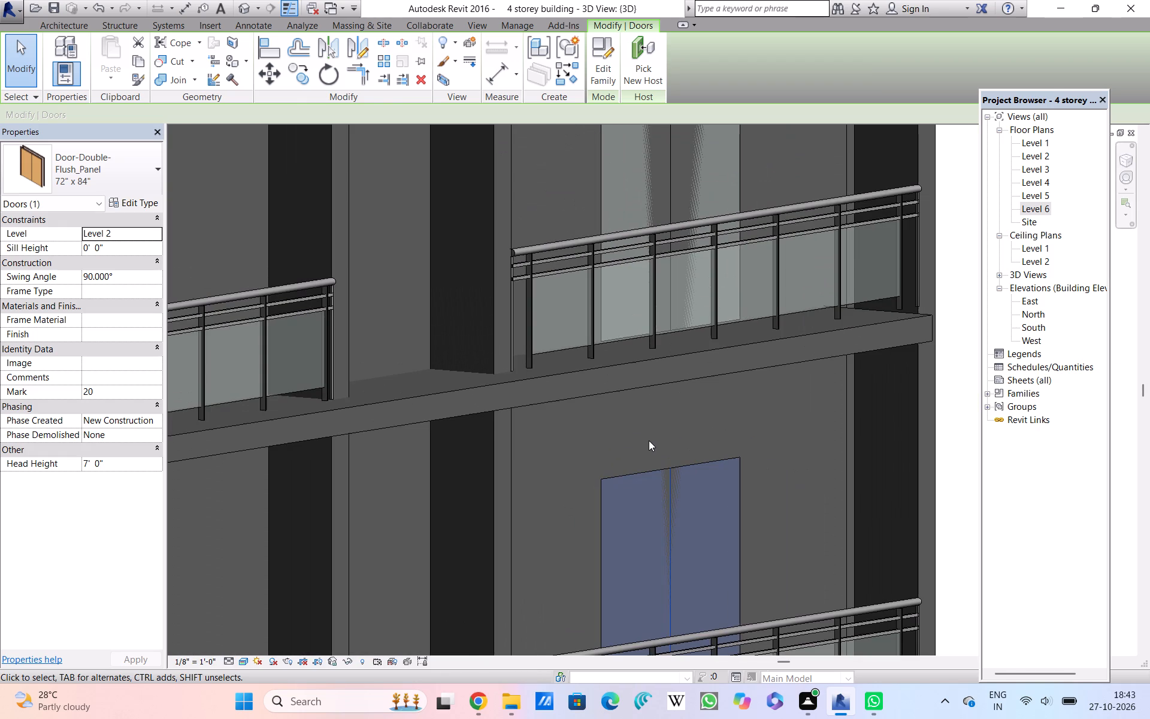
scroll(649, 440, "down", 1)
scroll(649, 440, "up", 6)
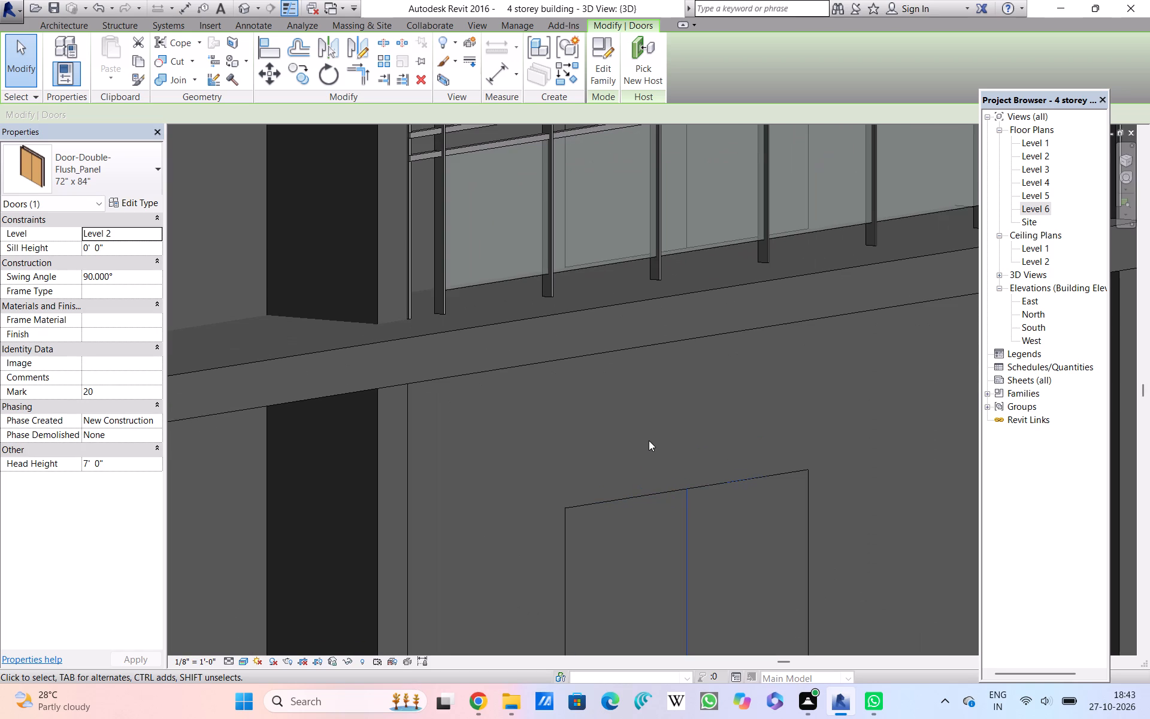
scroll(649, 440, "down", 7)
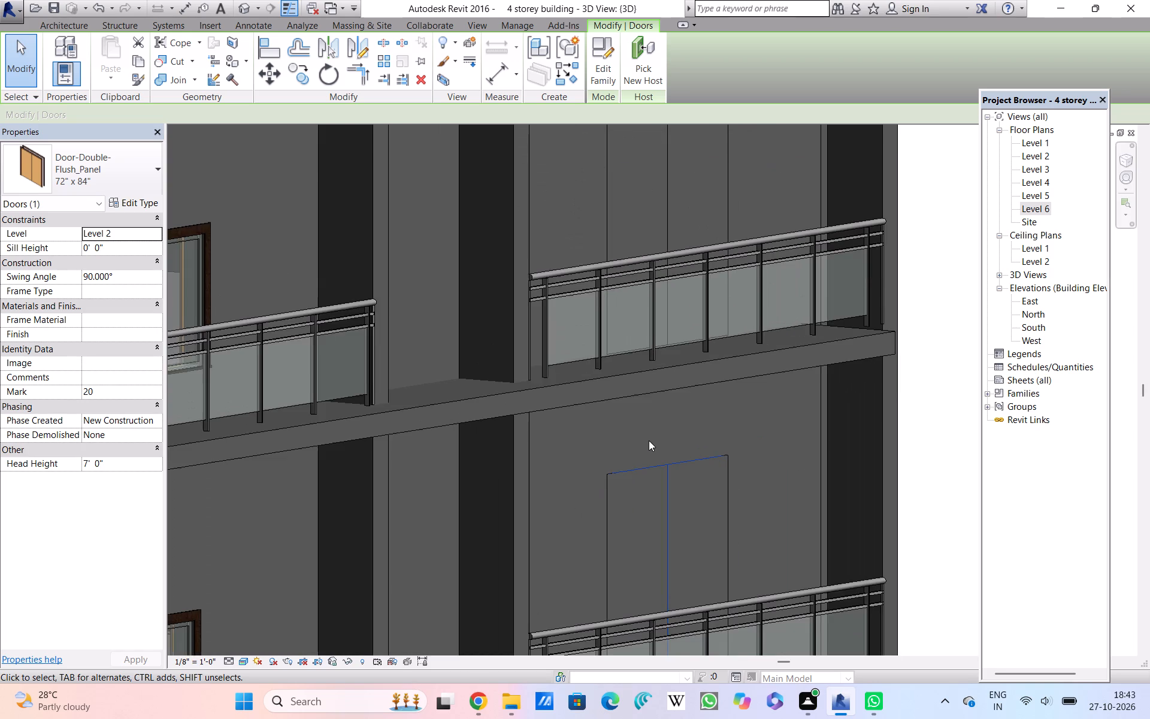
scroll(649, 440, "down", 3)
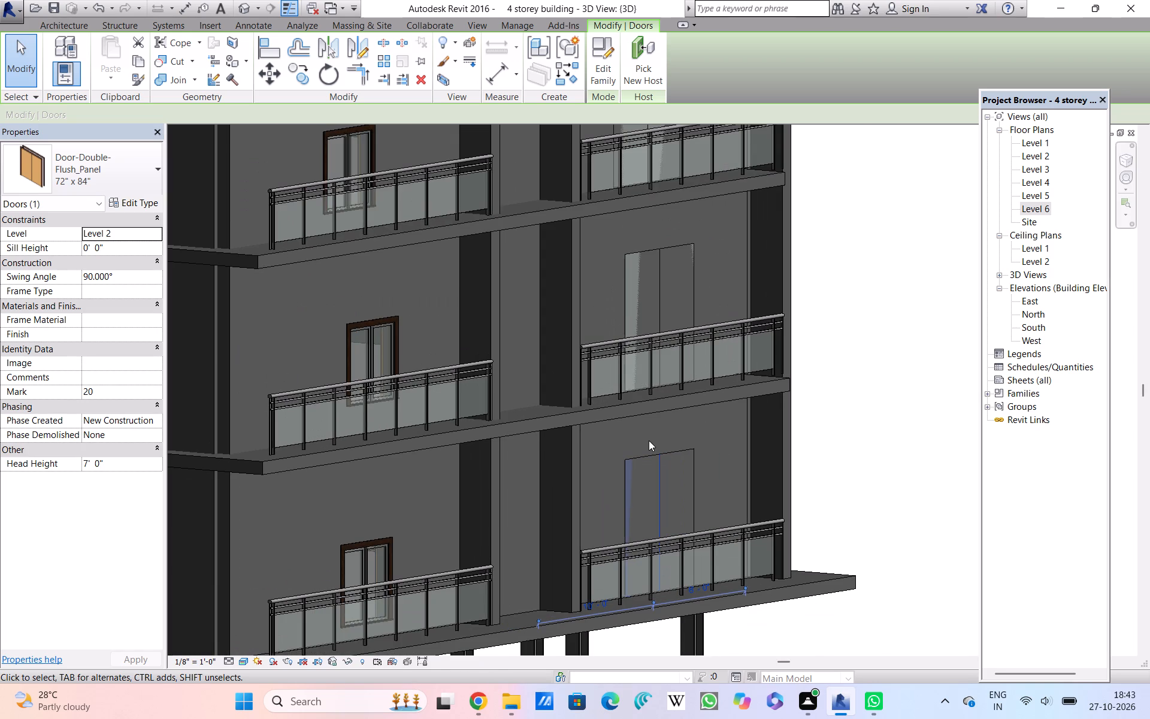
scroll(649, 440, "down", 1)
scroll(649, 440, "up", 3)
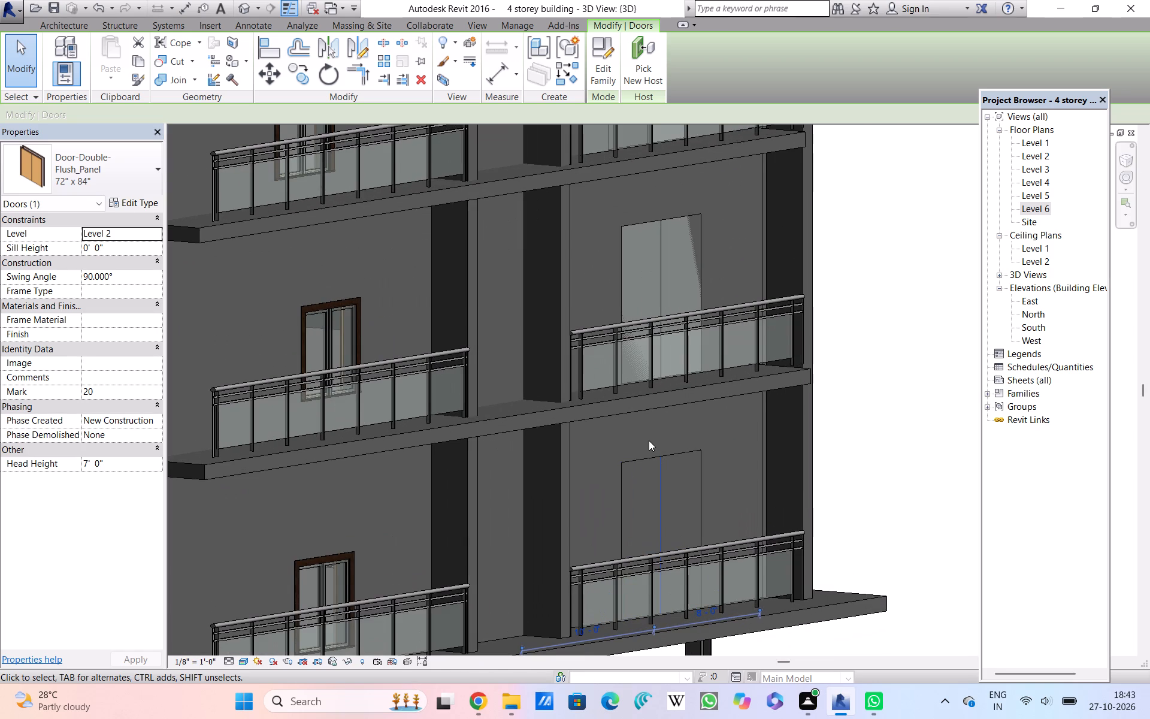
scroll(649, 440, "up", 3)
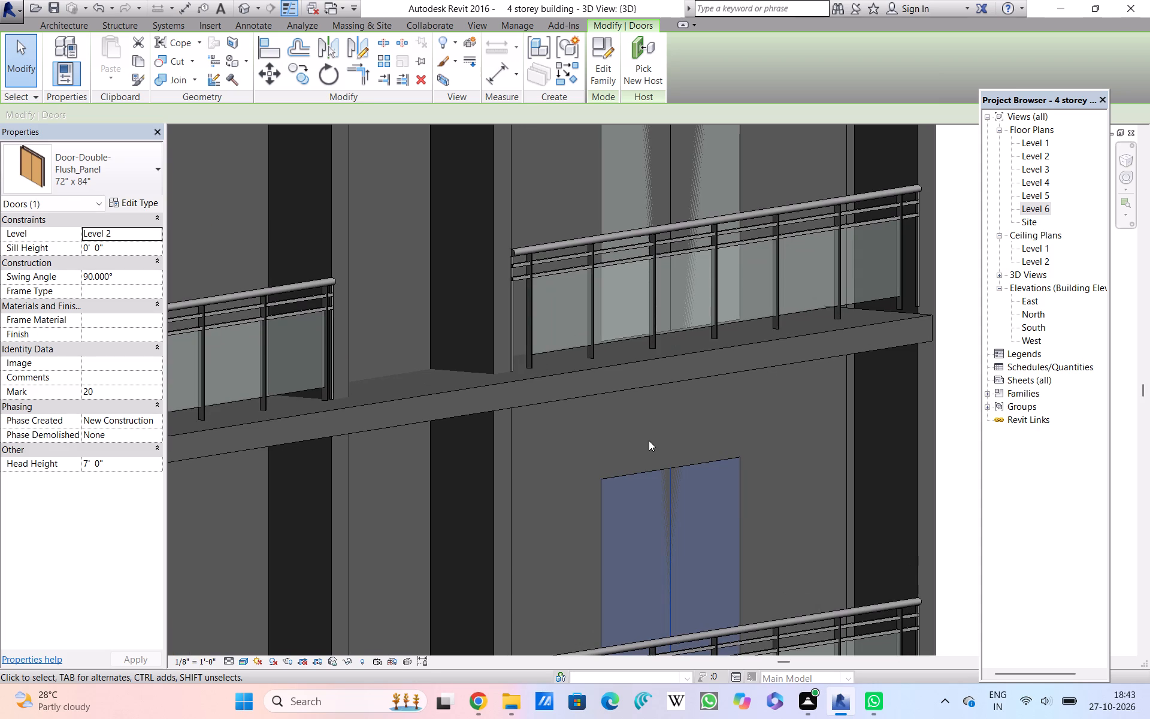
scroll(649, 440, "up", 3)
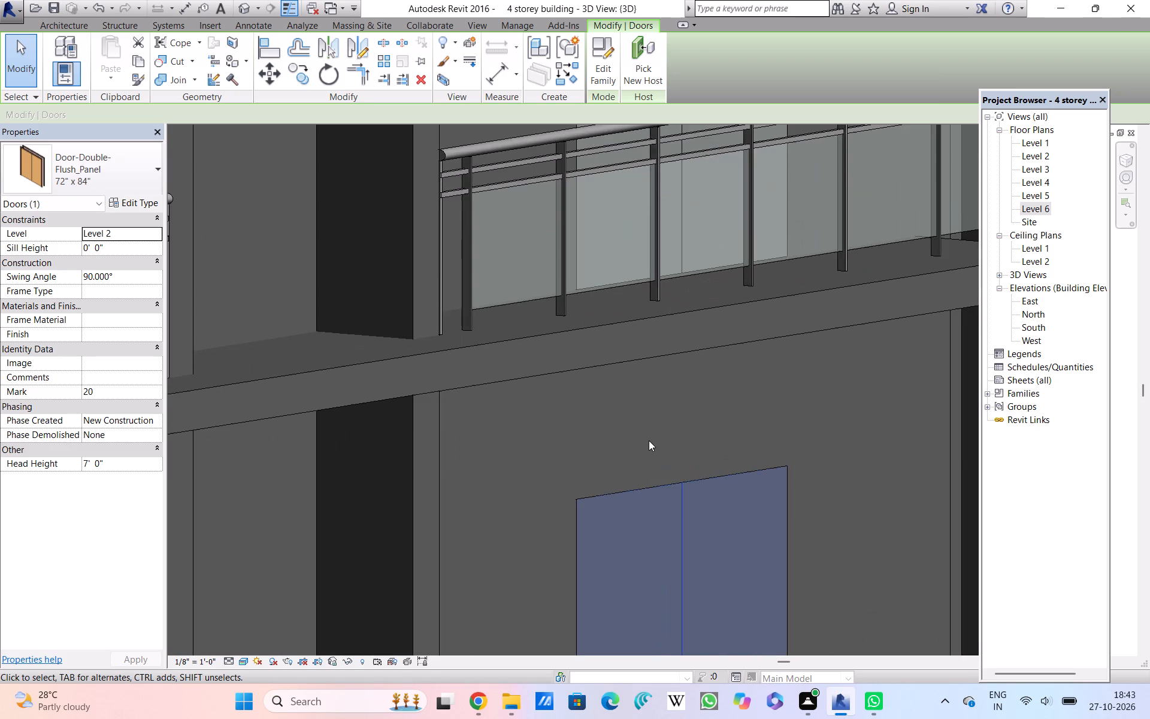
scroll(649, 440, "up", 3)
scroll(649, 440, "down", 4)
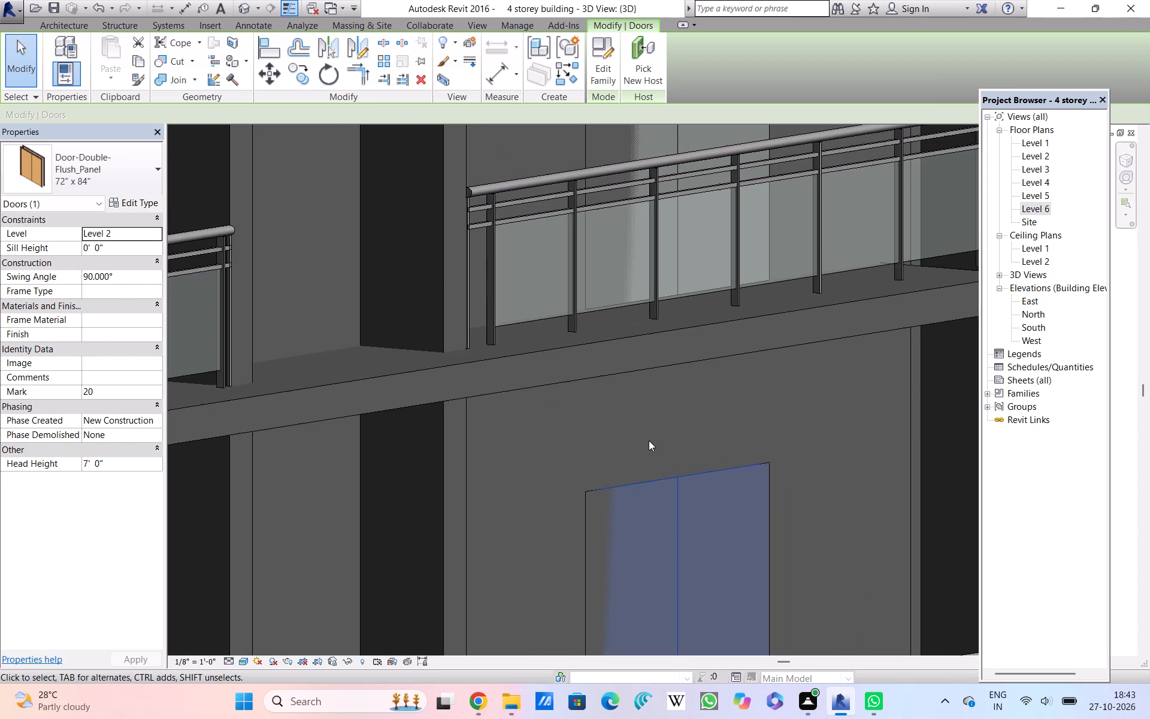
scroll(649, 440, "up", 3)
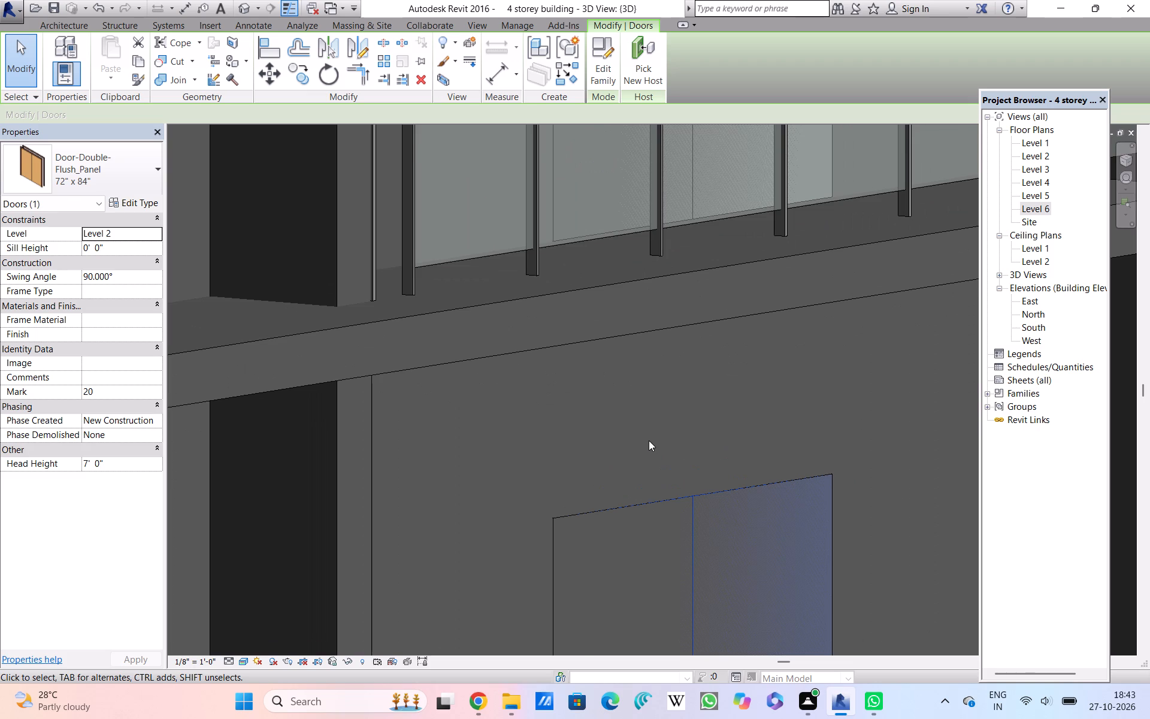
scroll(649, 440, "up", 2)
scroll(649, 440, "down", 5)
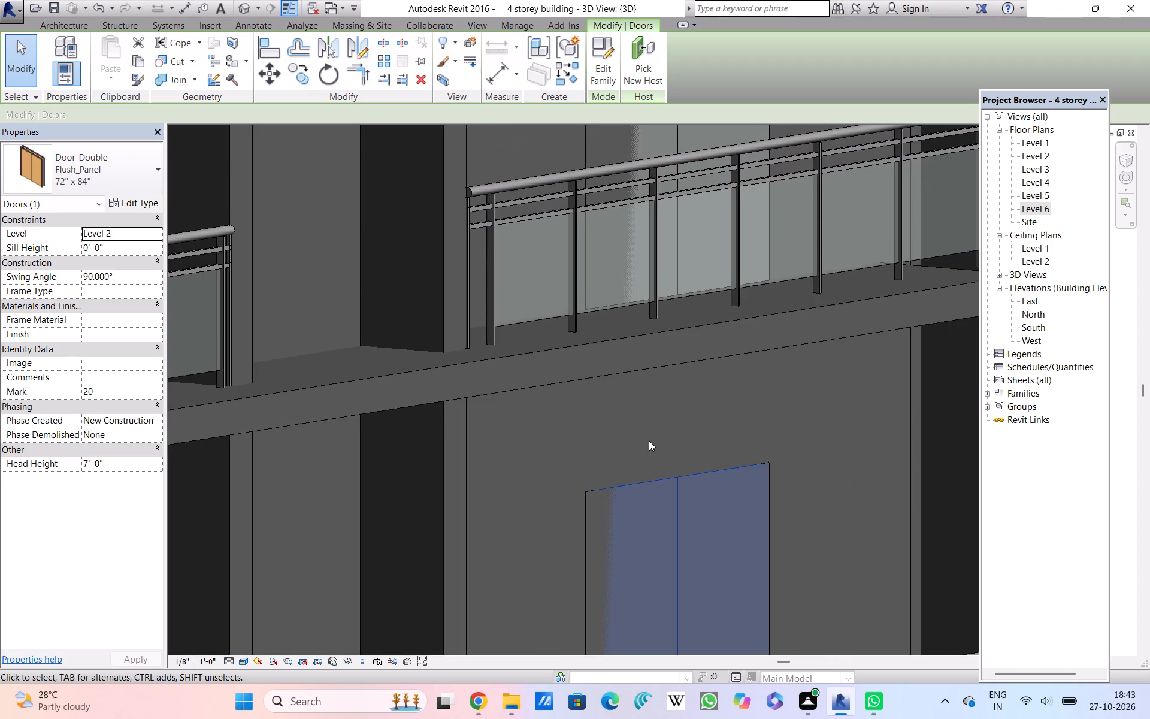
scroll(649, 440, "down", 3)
Examine the top edge and panel joint of the selected Level 2 double door up close.
scroll(649, 440, "up", 2)
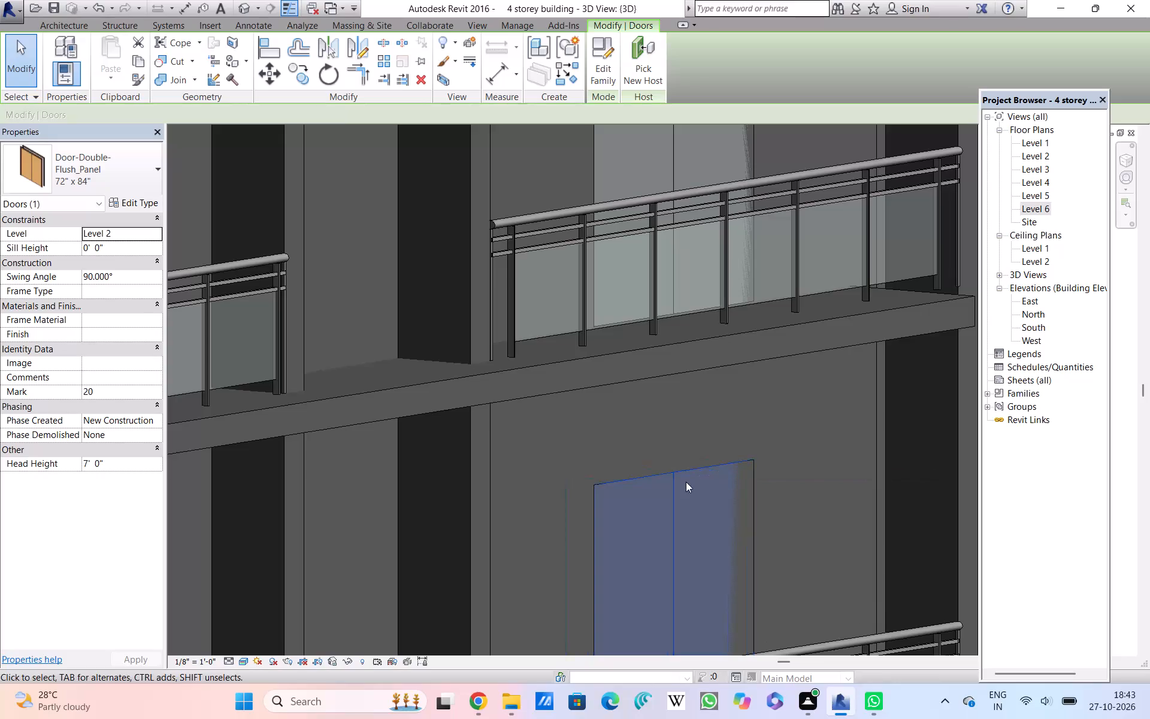
scroll(662, 476, "up", 11)
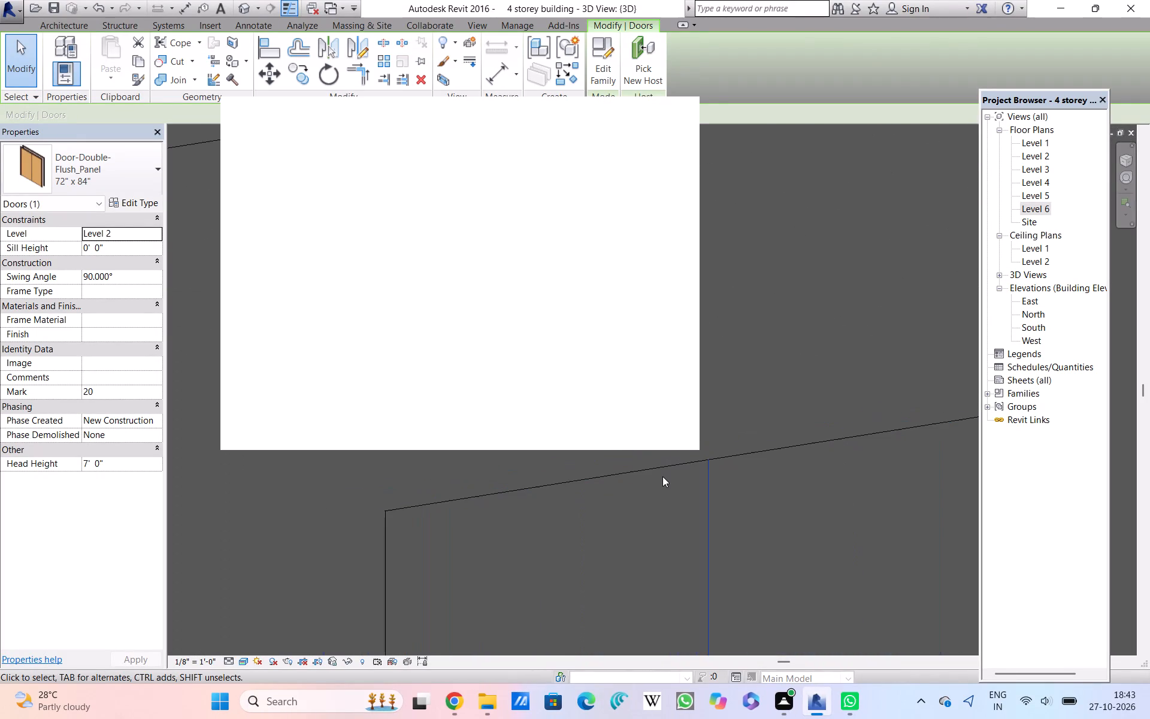
scroll(662, 476, "up", 2)
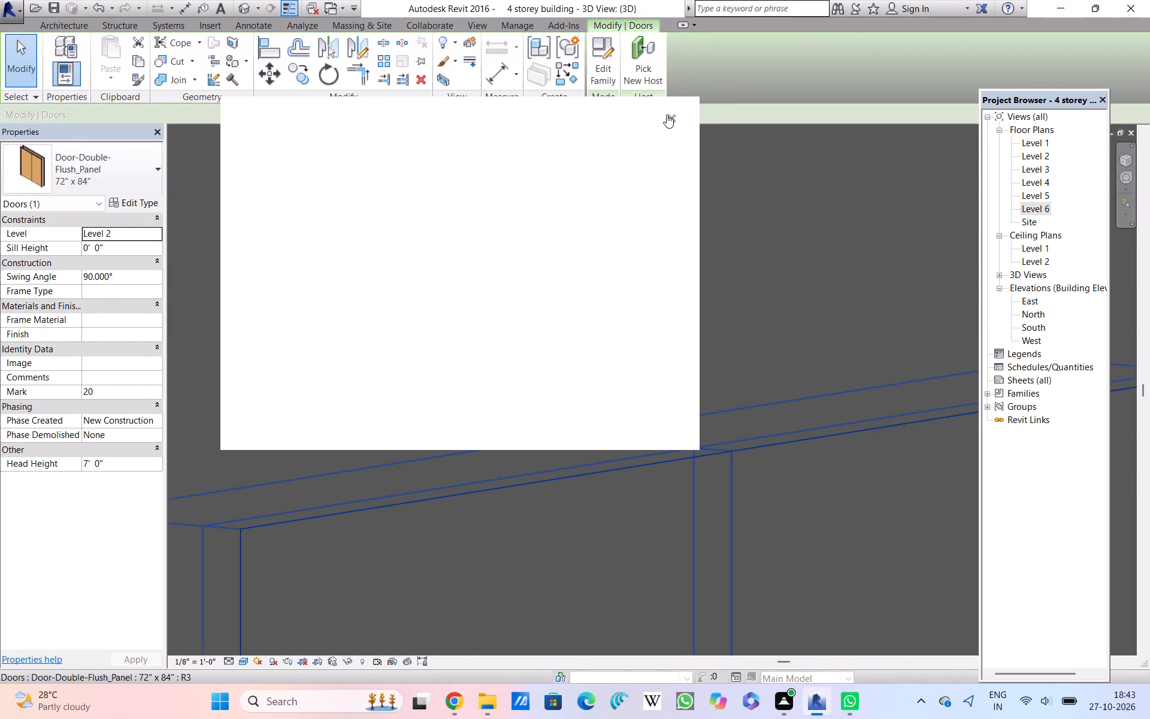
Close the blank pop-up covering the selected double door.
left_click(667, 114)
Inspect the wall around the selected Level 2 double door and the adjoining wall recess.
scroll(688, 277, "down", 2)
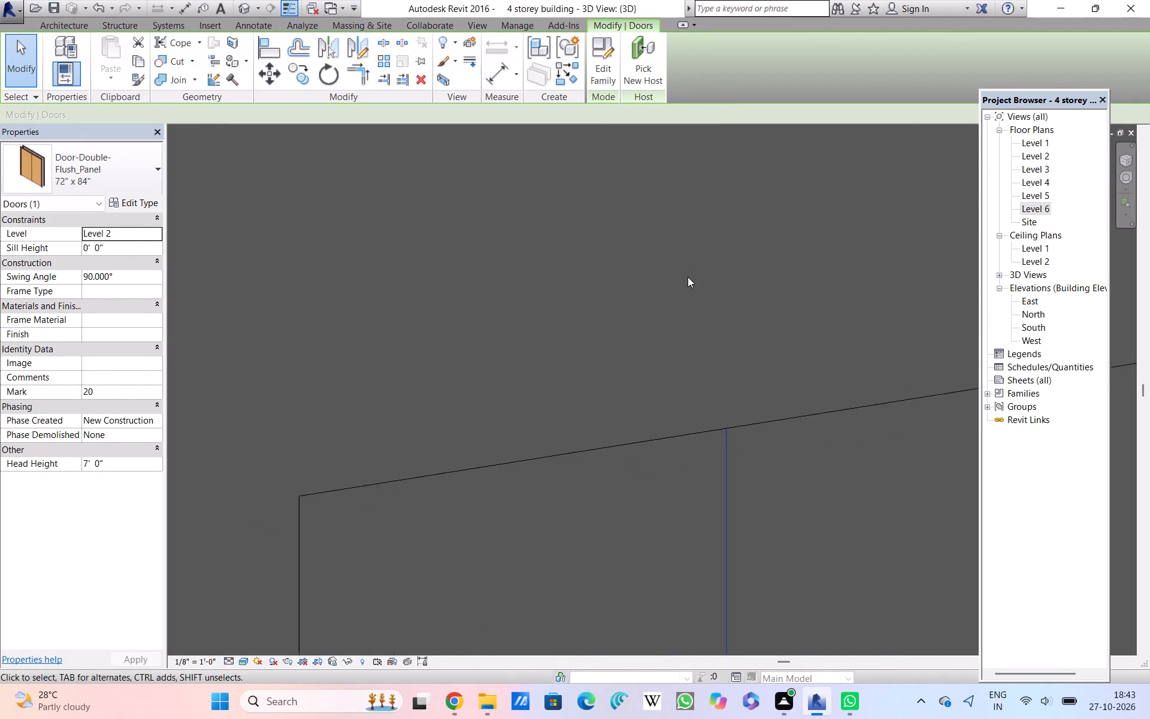
scroll(688, 277, "down", 9)
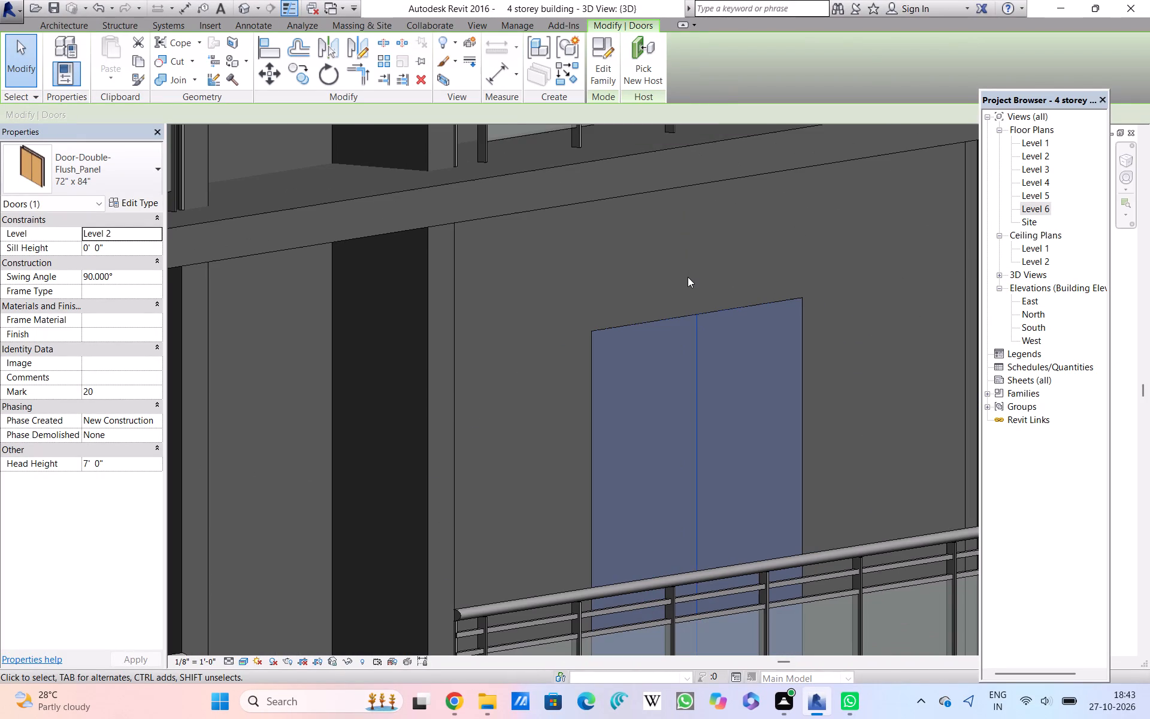
middle_click_drag(688, 277, 612, 427)
scroll(630, 373, "down", 2)
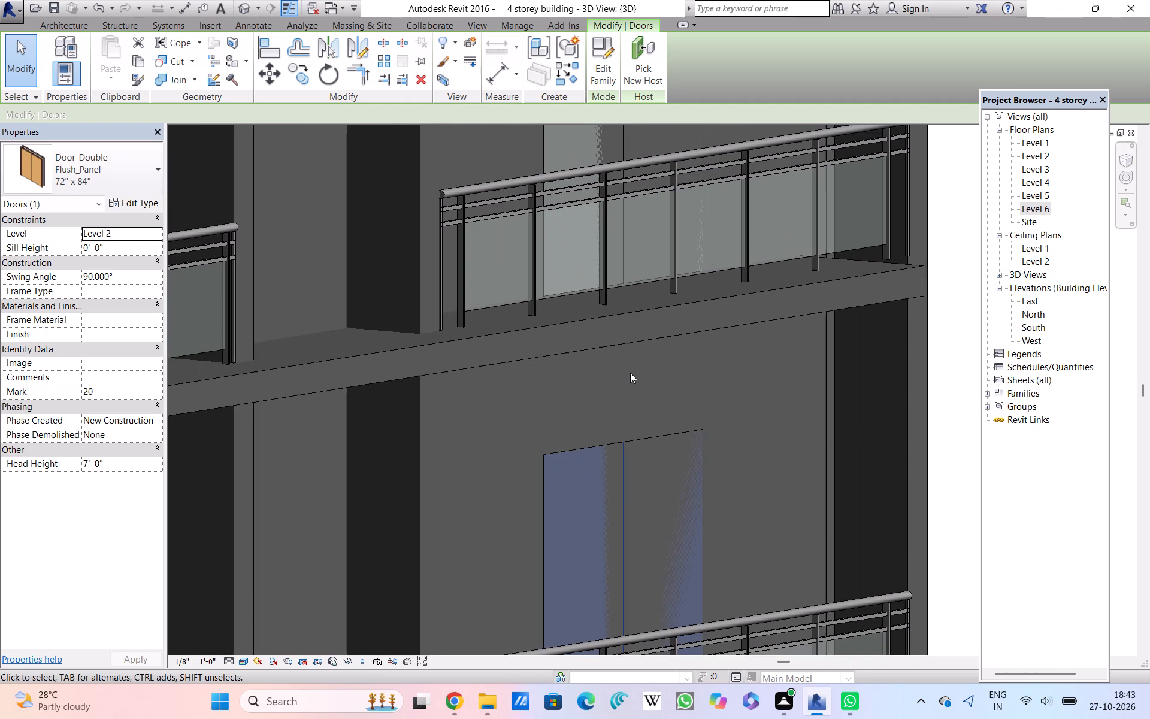
scroll(630, 373, "up", 2)
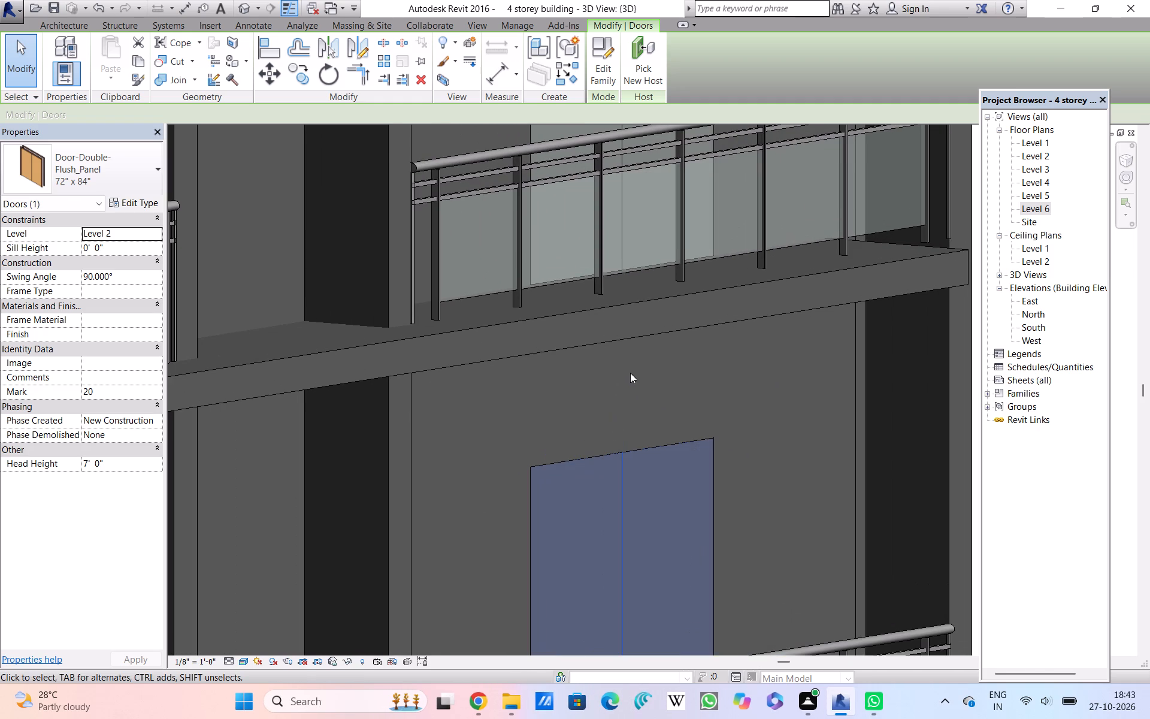
middle_click(630, 373)
middle_click_drag(640, 369, 650, 395)
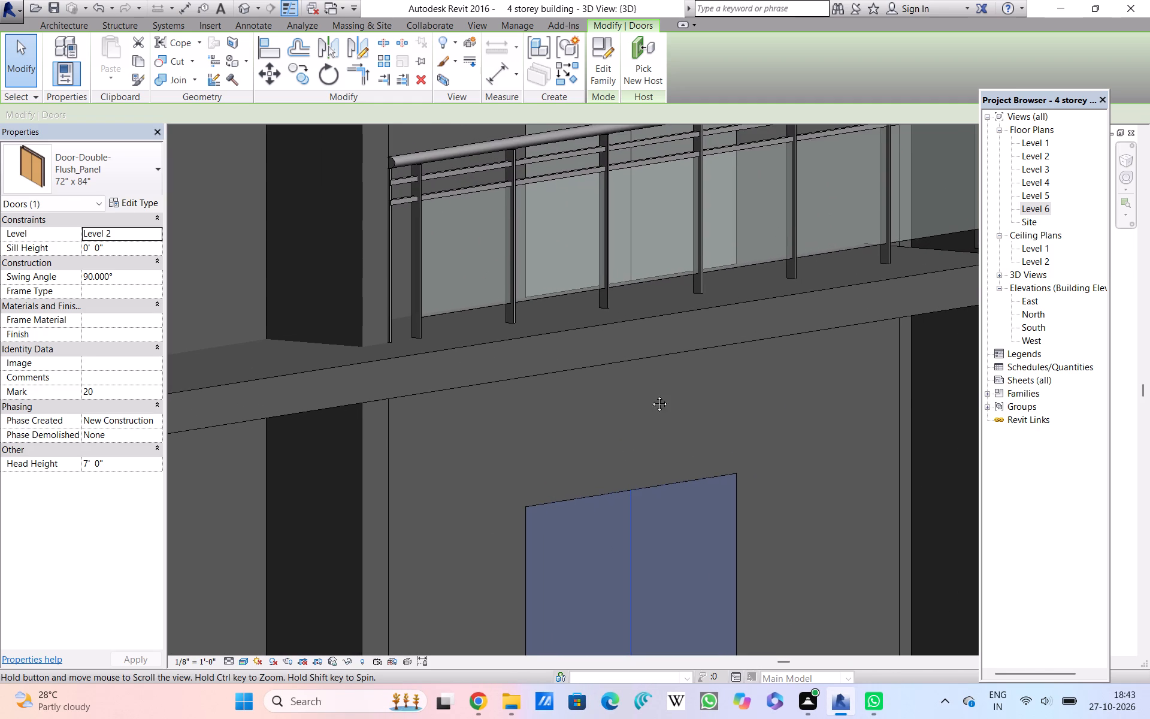
middle_click_drag(650, 395, 777, 325)
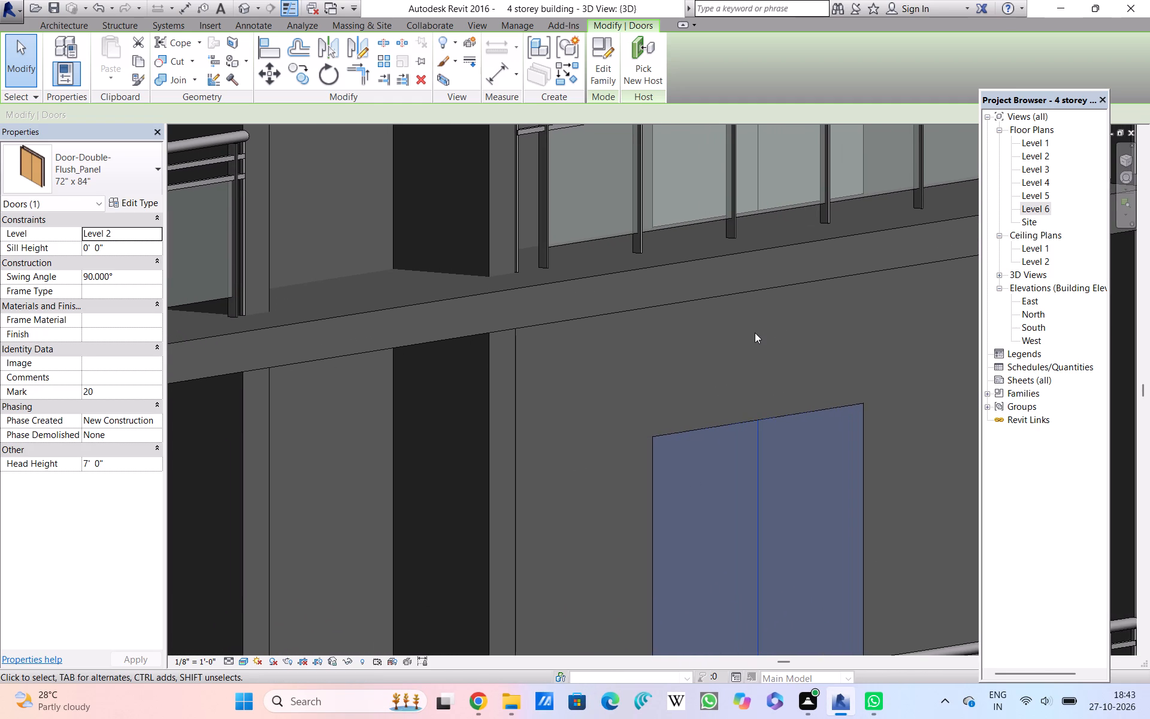
middle_click_drag(573, 378, 663, 346)
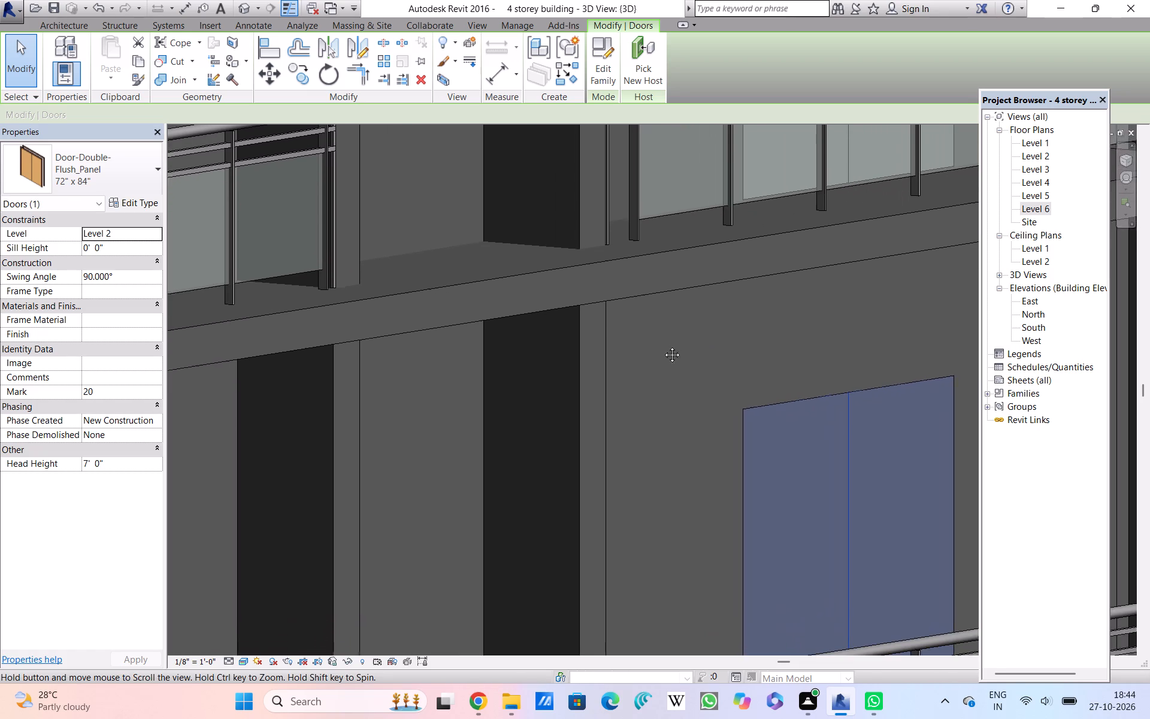
middle_click_drag(663, 346, 515, 349)
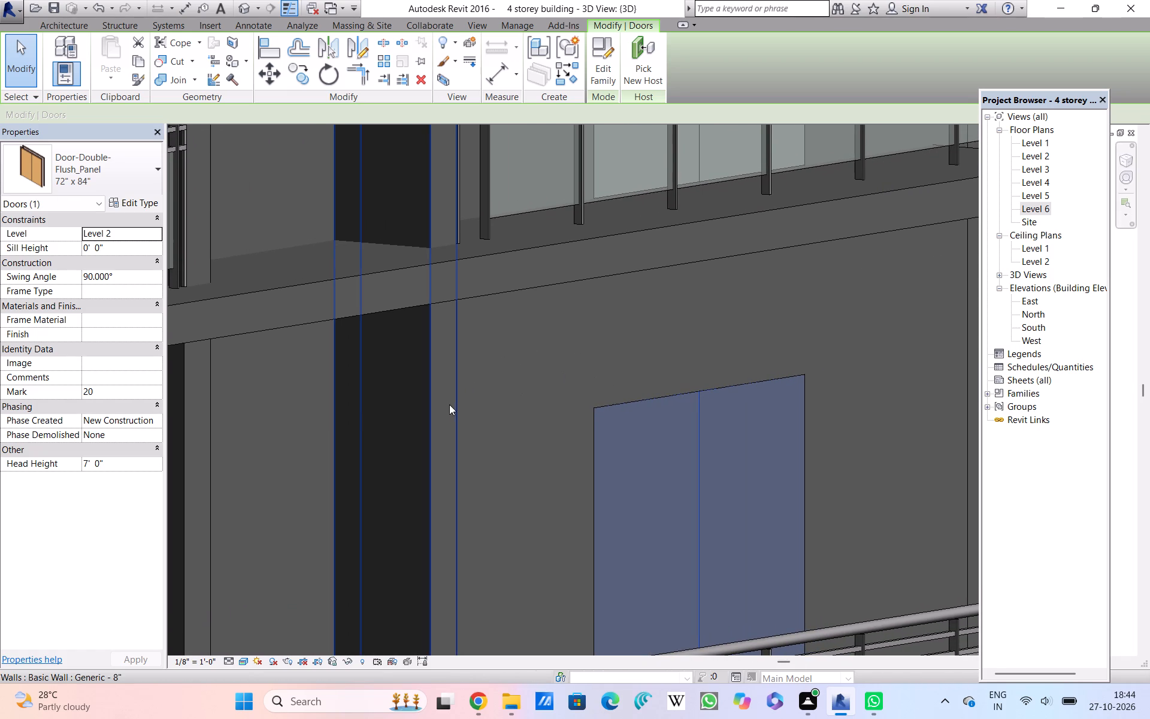
scroll(565, 361, "down", 1)
scroll(565, 361, "up", 1)
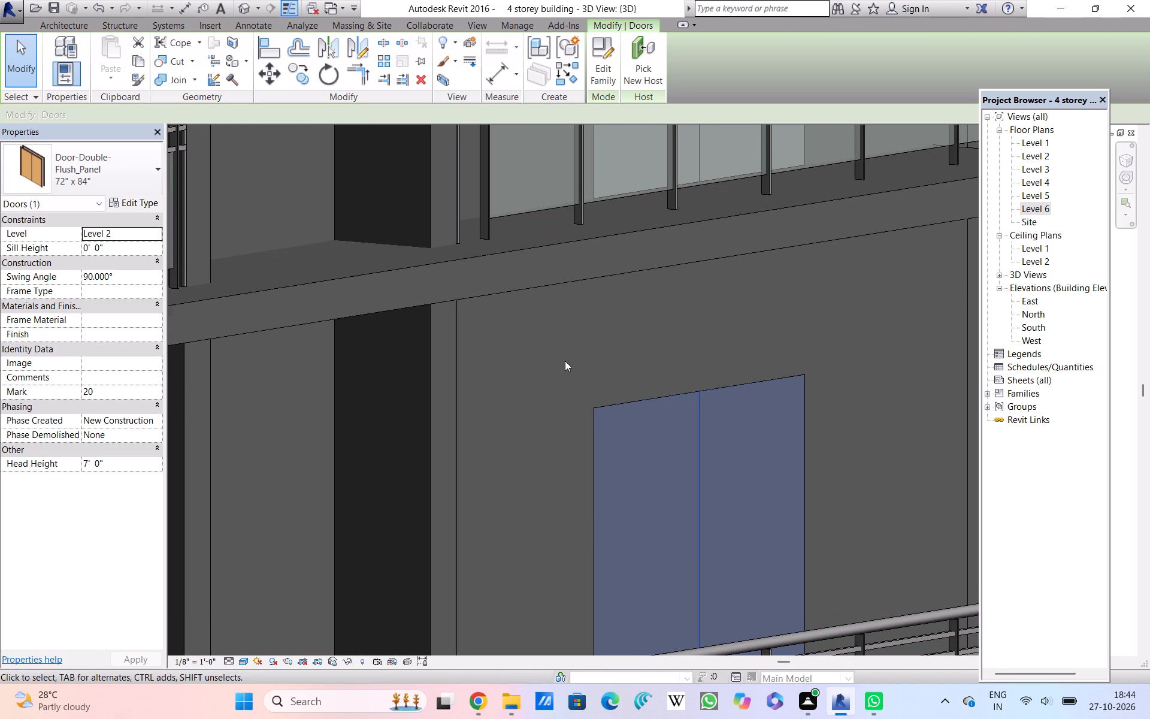
Inspect the balcony slab's outer end and the glass railing directly above the selected Level 2 door.
middle_click_drag(565, 361, 546, 367)
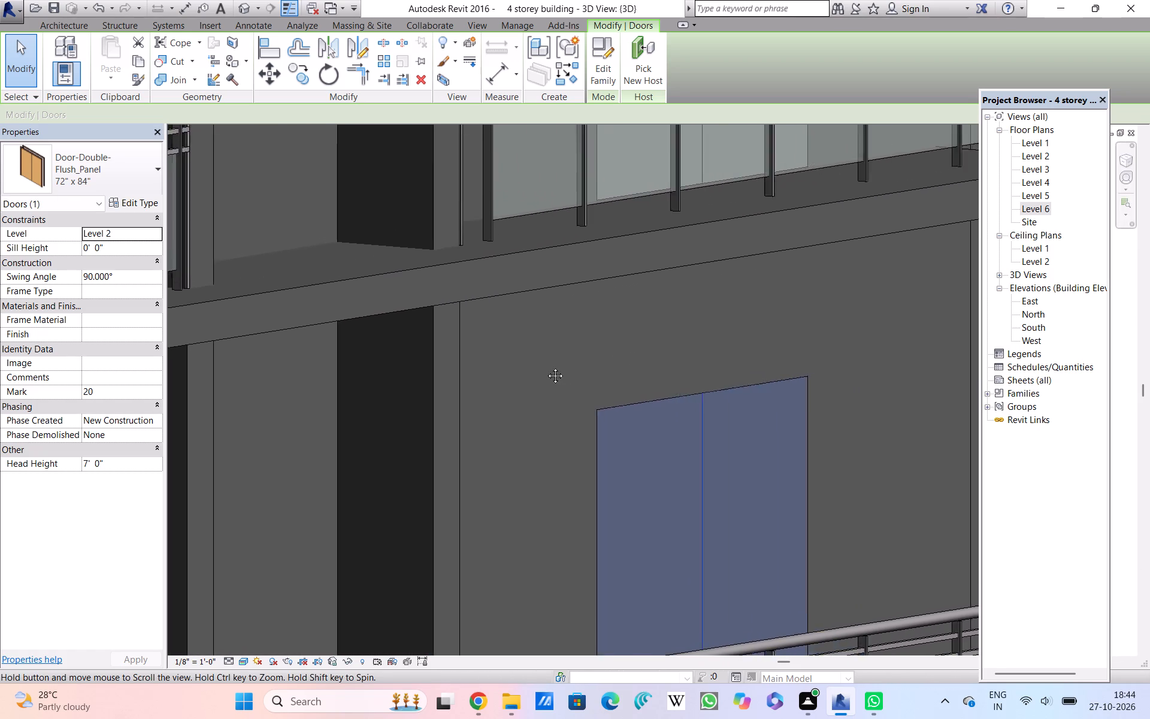
middle_click_drag(546, 367, 402, 403)
middle_click_drag(782, 336, 780, 349)
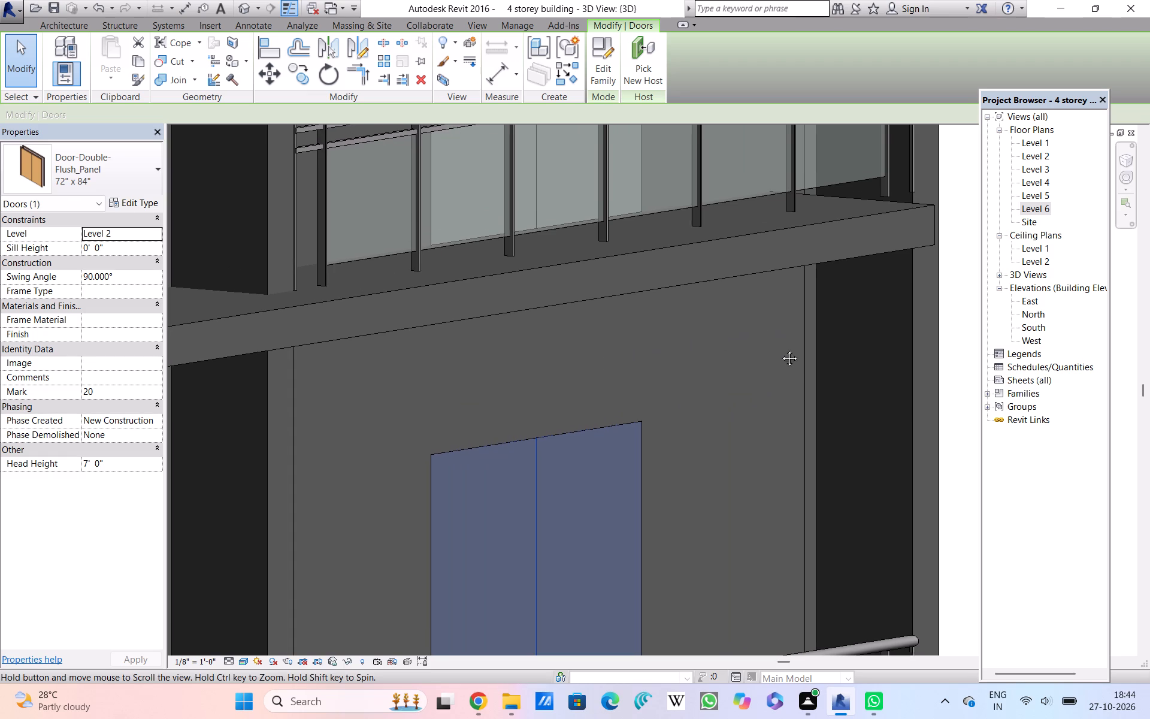
middle_click_drag(780, 349, 652, 396)
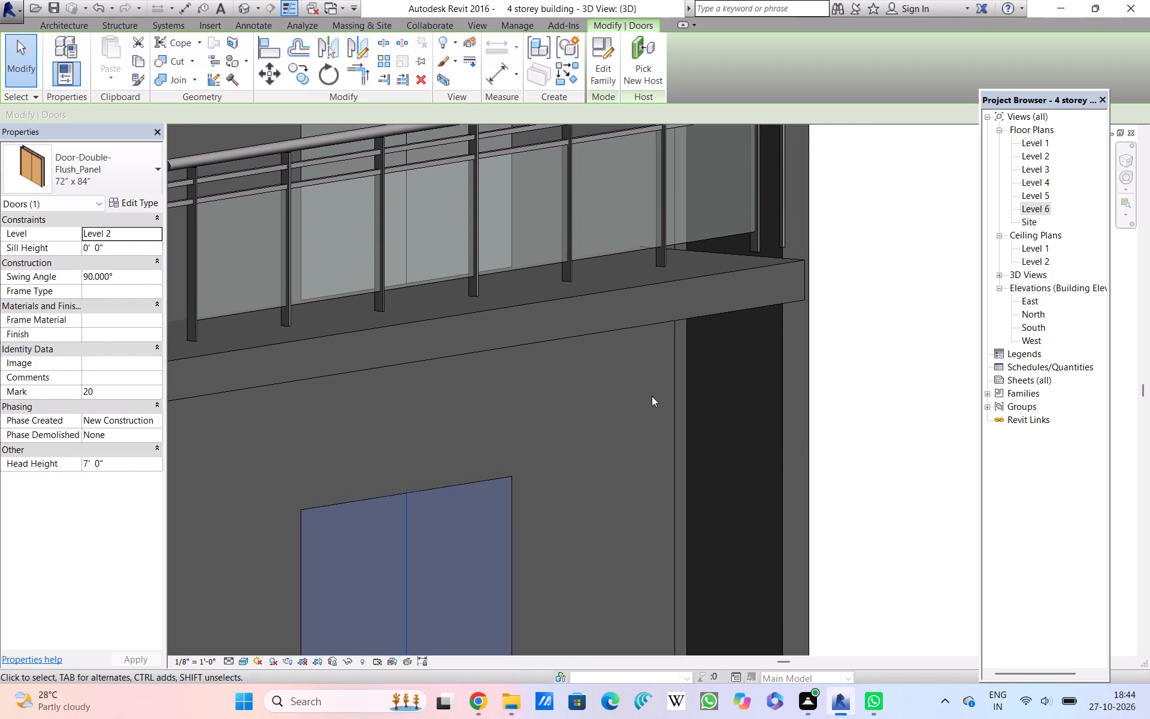
middle_click_drag(466, 345, 666, 484)
scroll(466, 345, "down", 1)
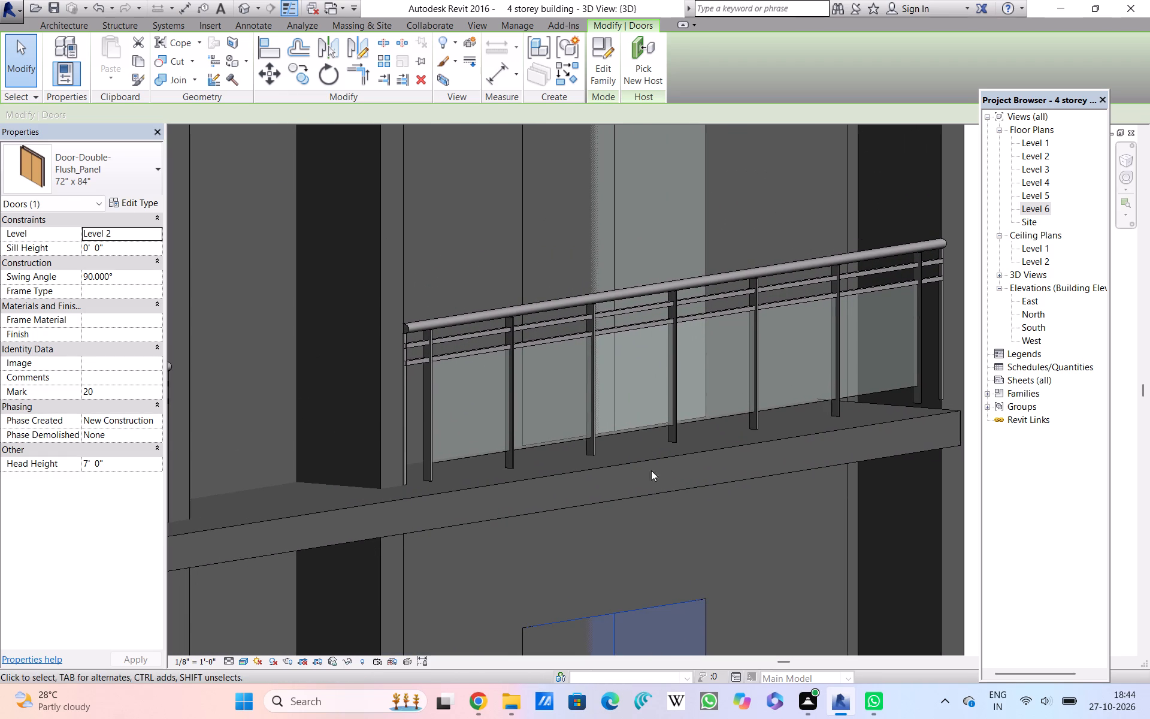
Check the type properties of the r1 railing group on the Level 3 balcony, leaving its type as it is.
scroll(497, 382, "up", 4)
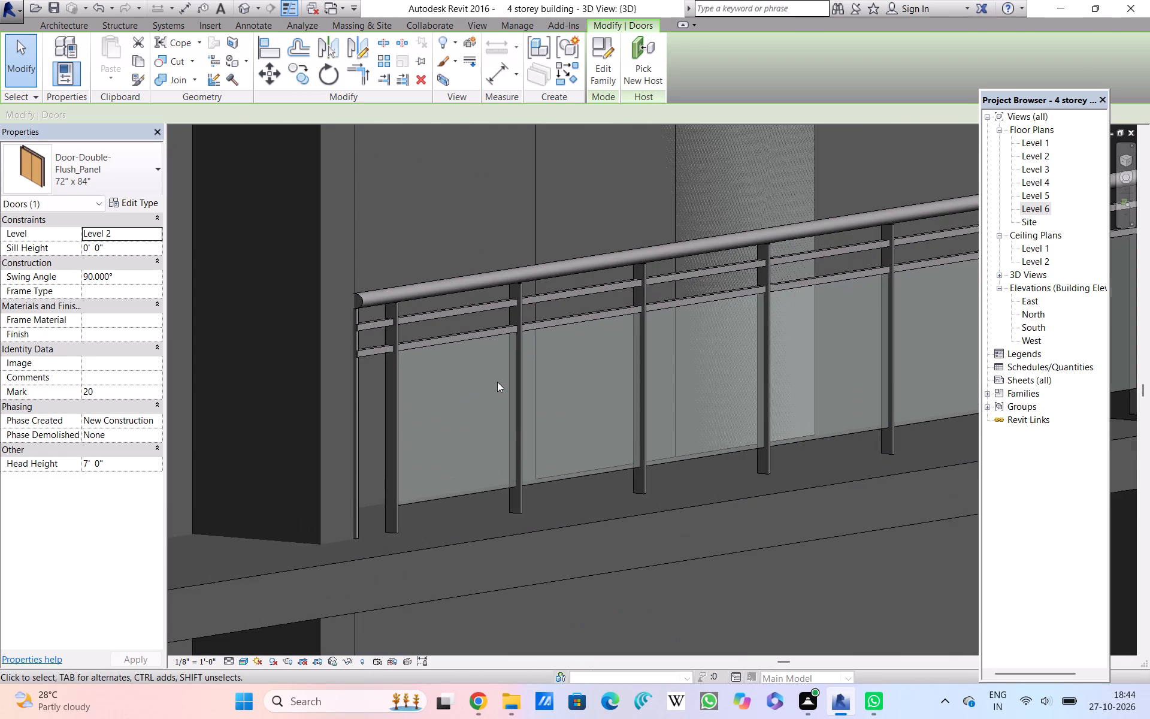
scroll(497, 382, "up", 3)
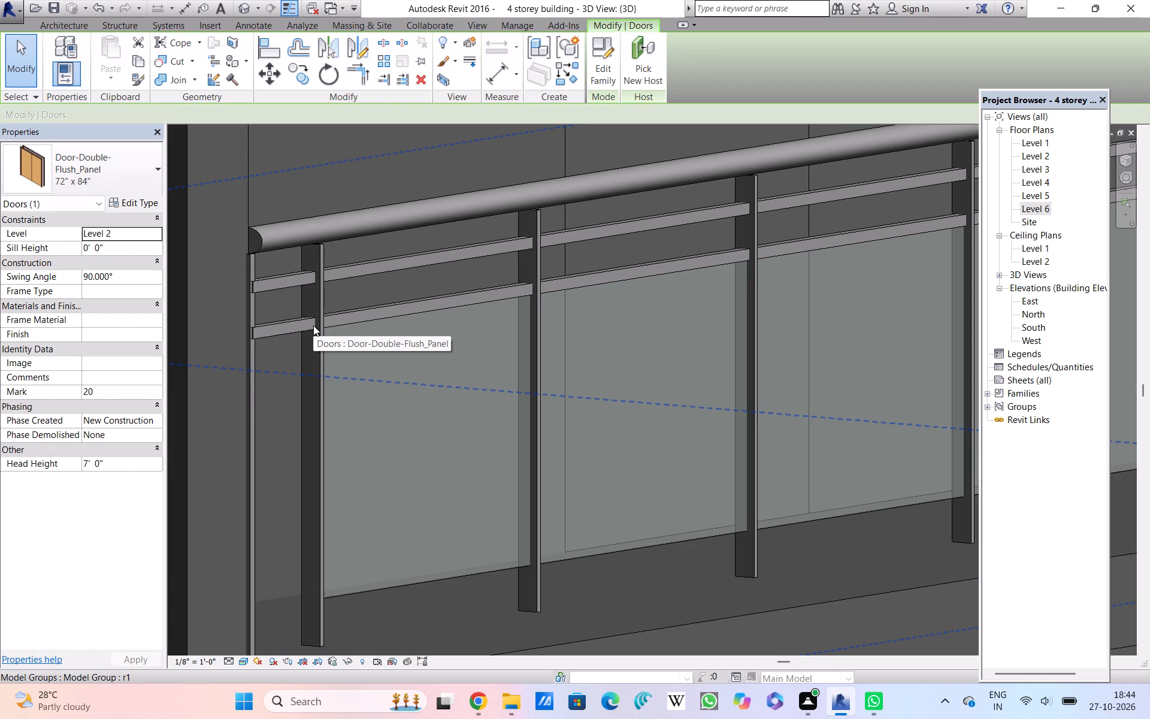
left_click(337, 316)
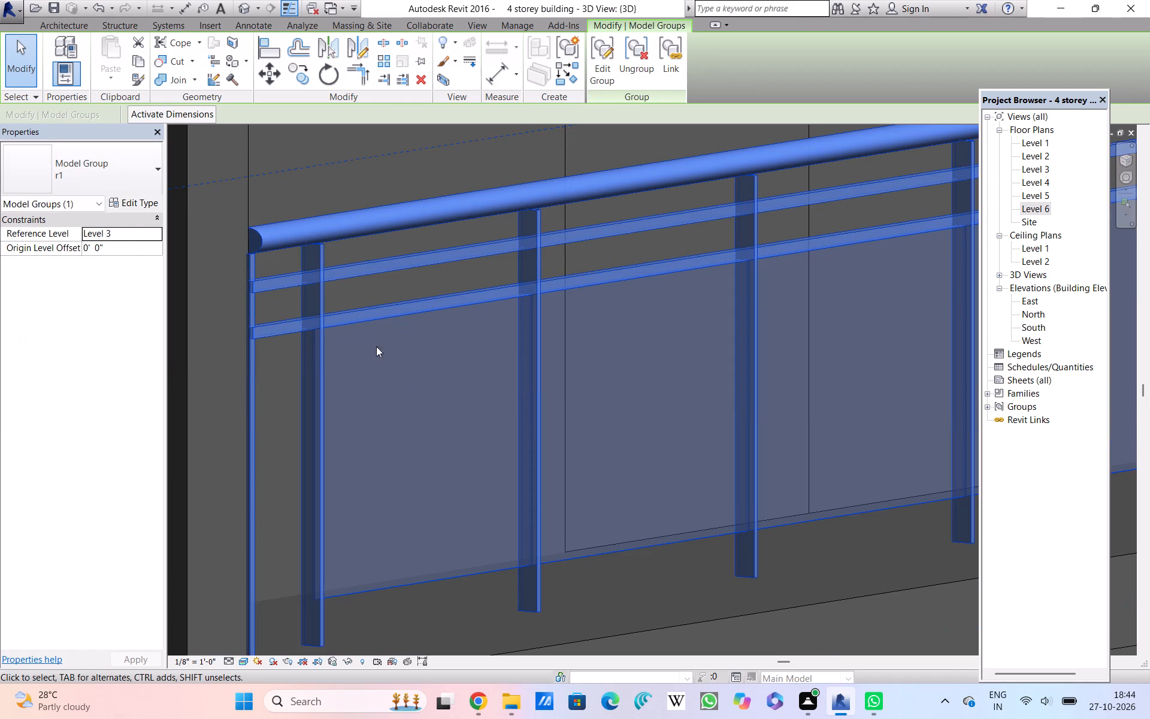
left_click(135, 200)
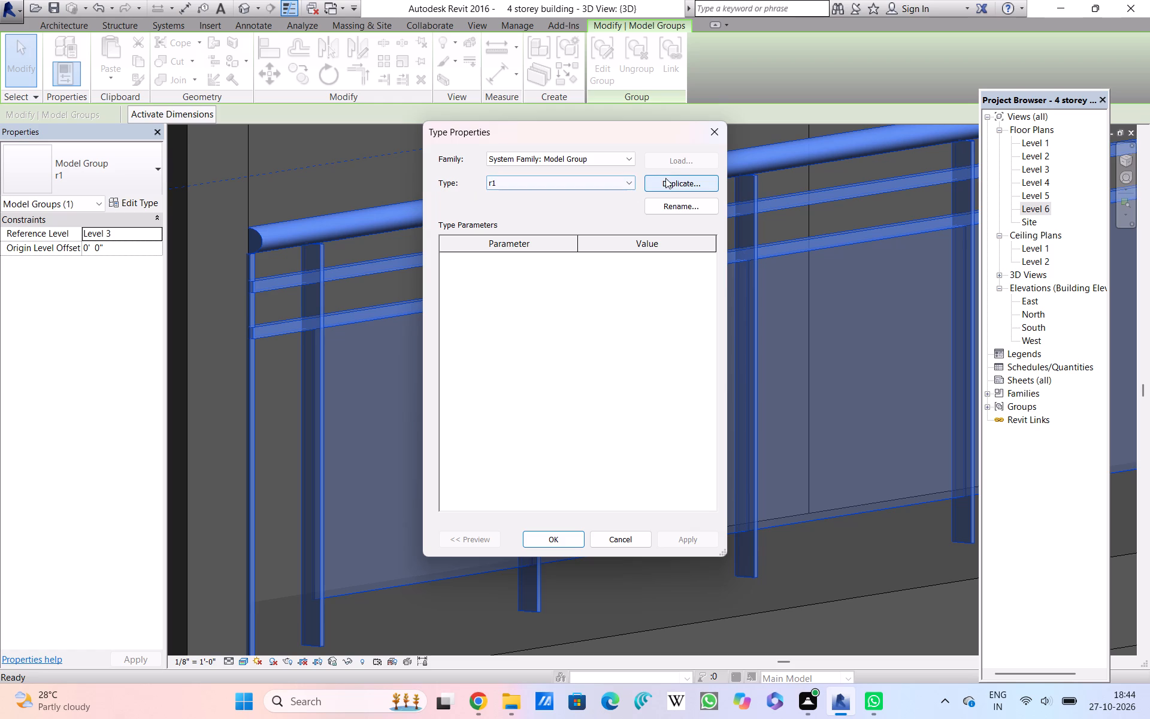
left_click(667, 178)
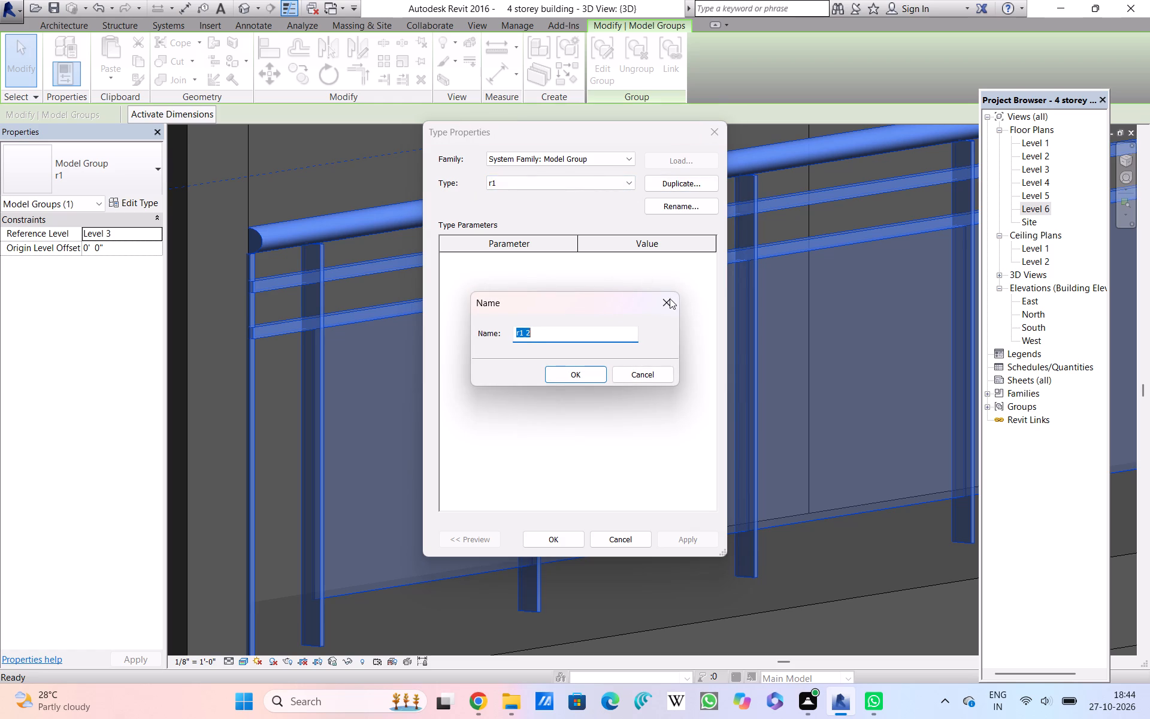
left_click(669, 298)
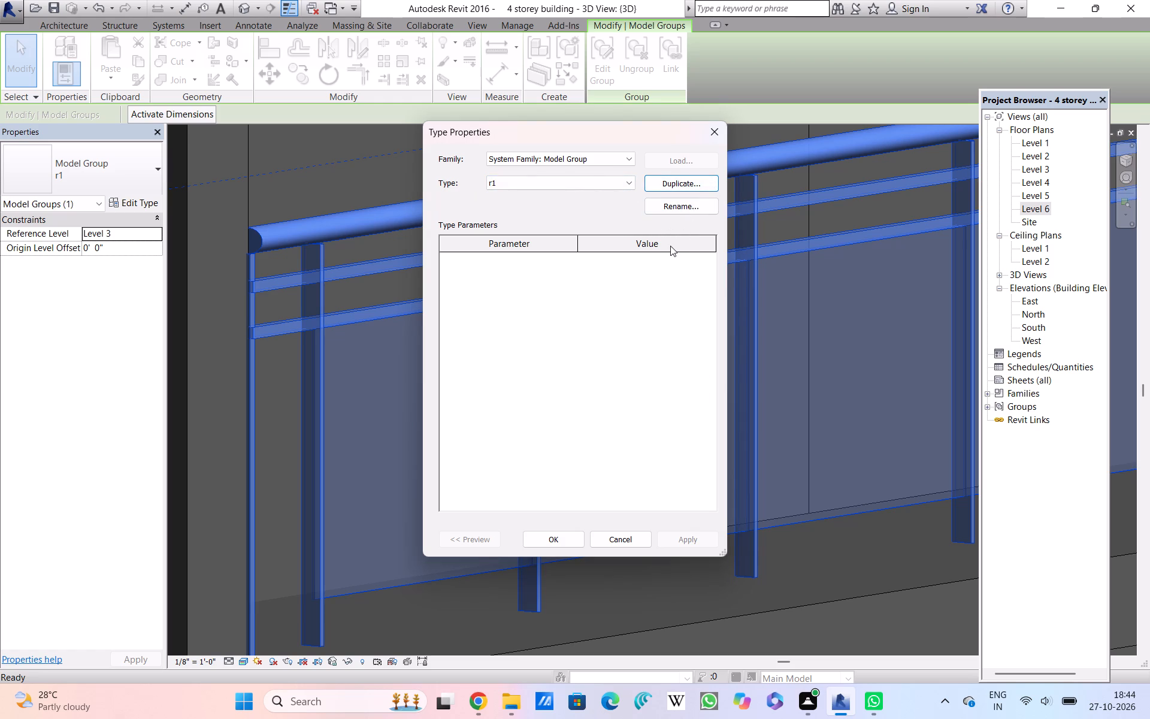
left_click(670, 246)
double_click(670, 246)
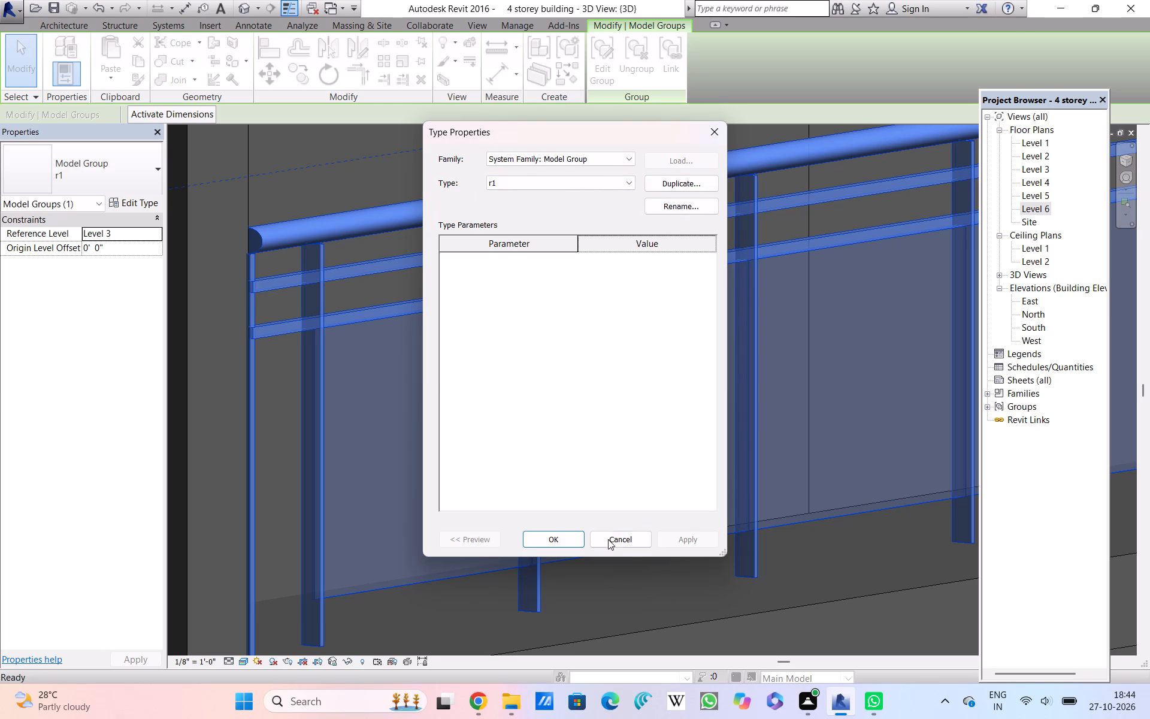
left_click(613, 541)
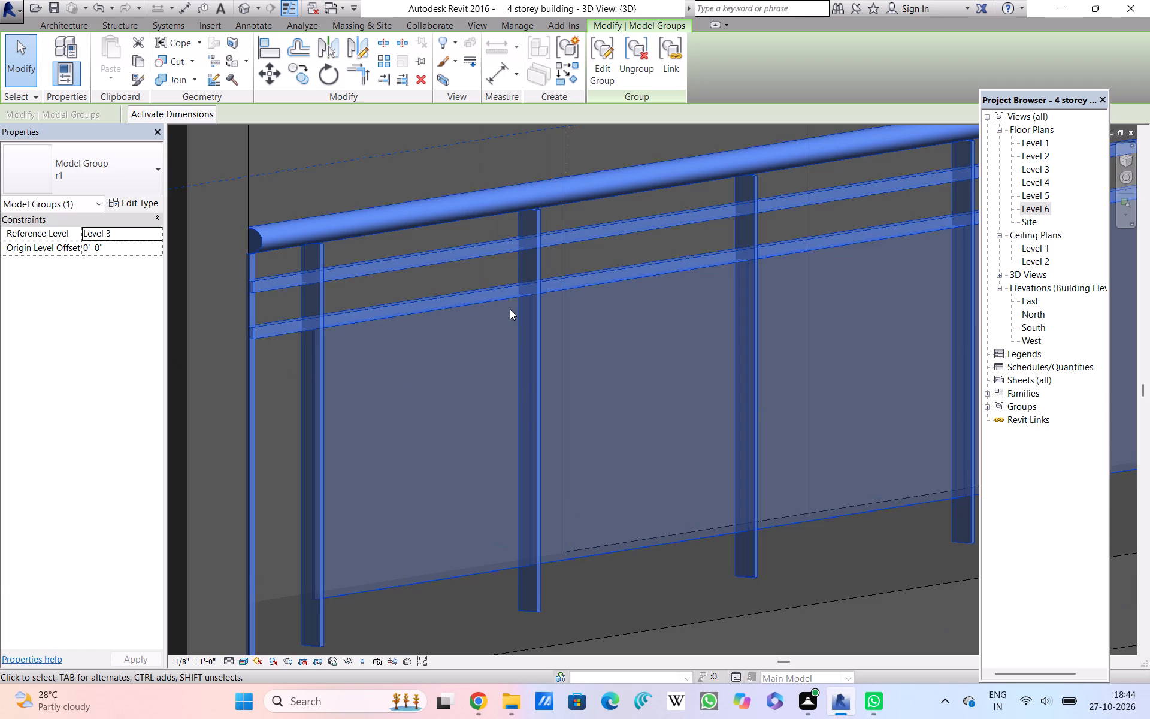
Examine the Level 3 balcony railing's handrail, rails and posts up close and clear the railing group selection.
scroll(510, 309, "up", 6)
scroll(510, 309, "down", 3)
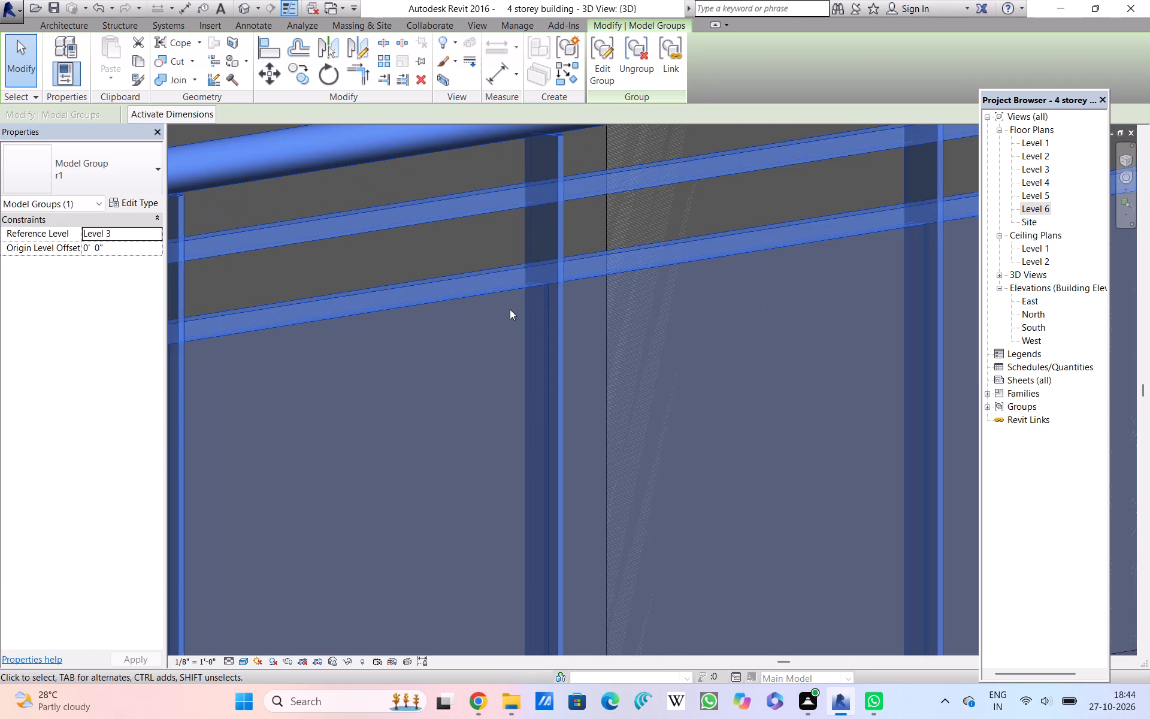
scroll(510, 309, "down", 1)
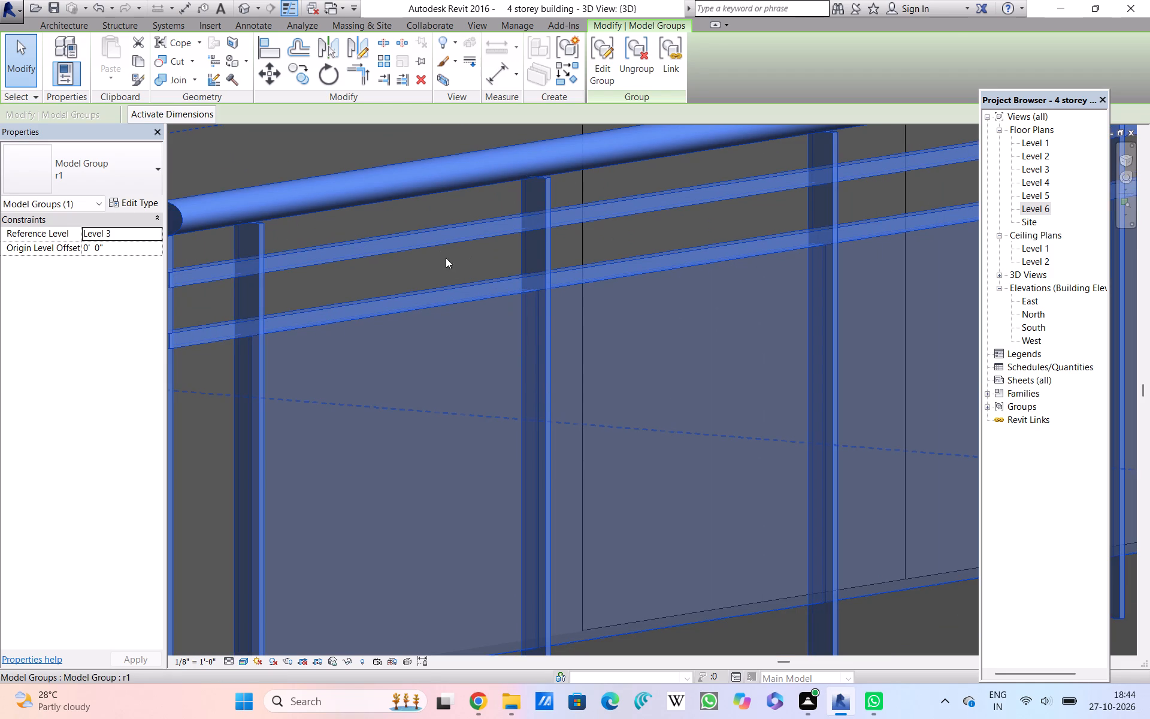
left_click(449, 273)
scroll(449, 273, "down", 2)
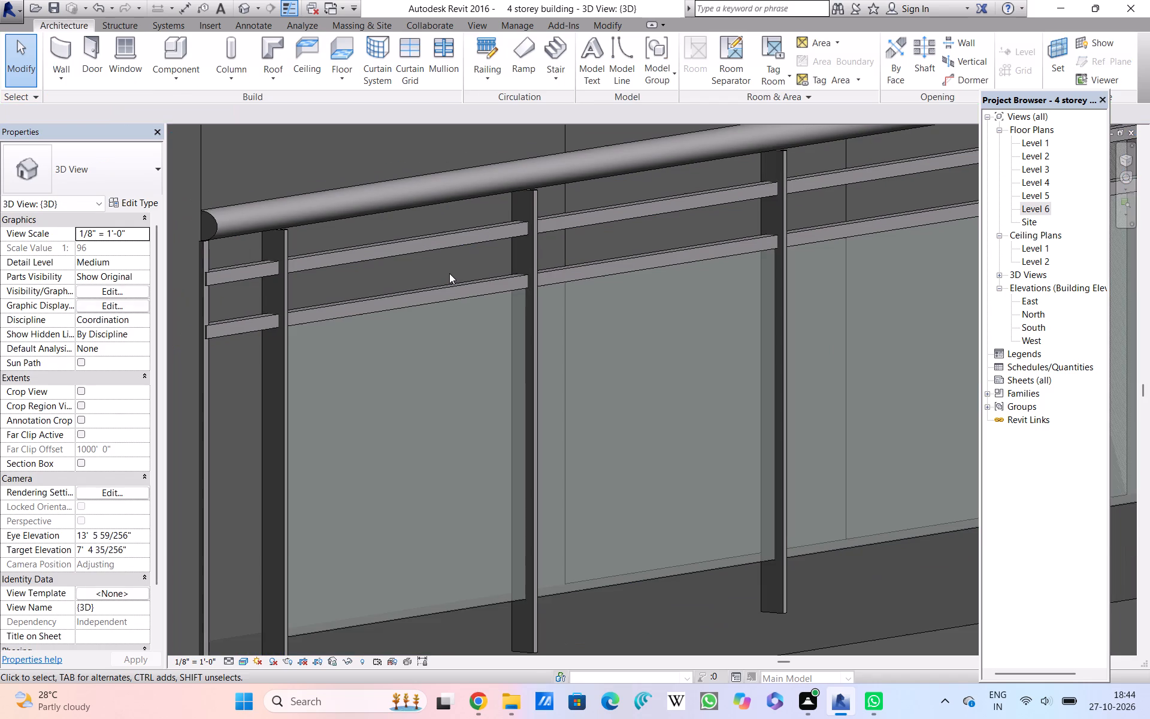
scroll(449, 273, "down", 1)
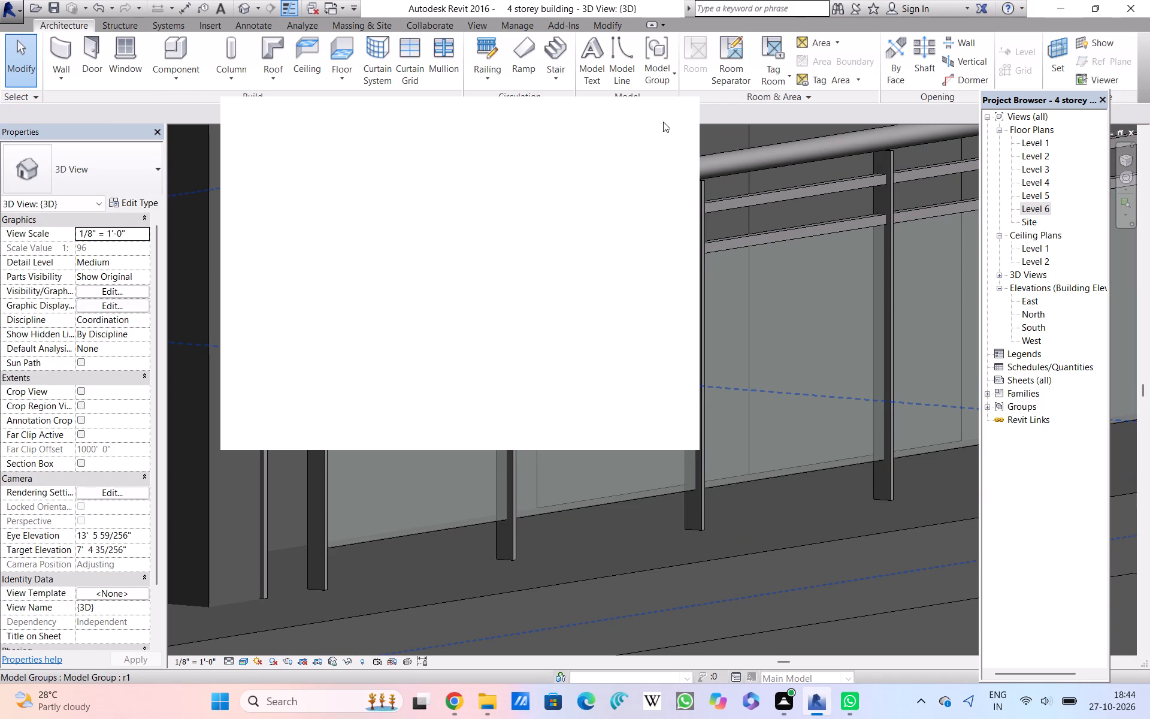
Close the blank pop-up covering the Level 3 balcony railing.
left_click_drag(668, 123, 668, 117)
left_click(668, 116)
left_click(668, 116)
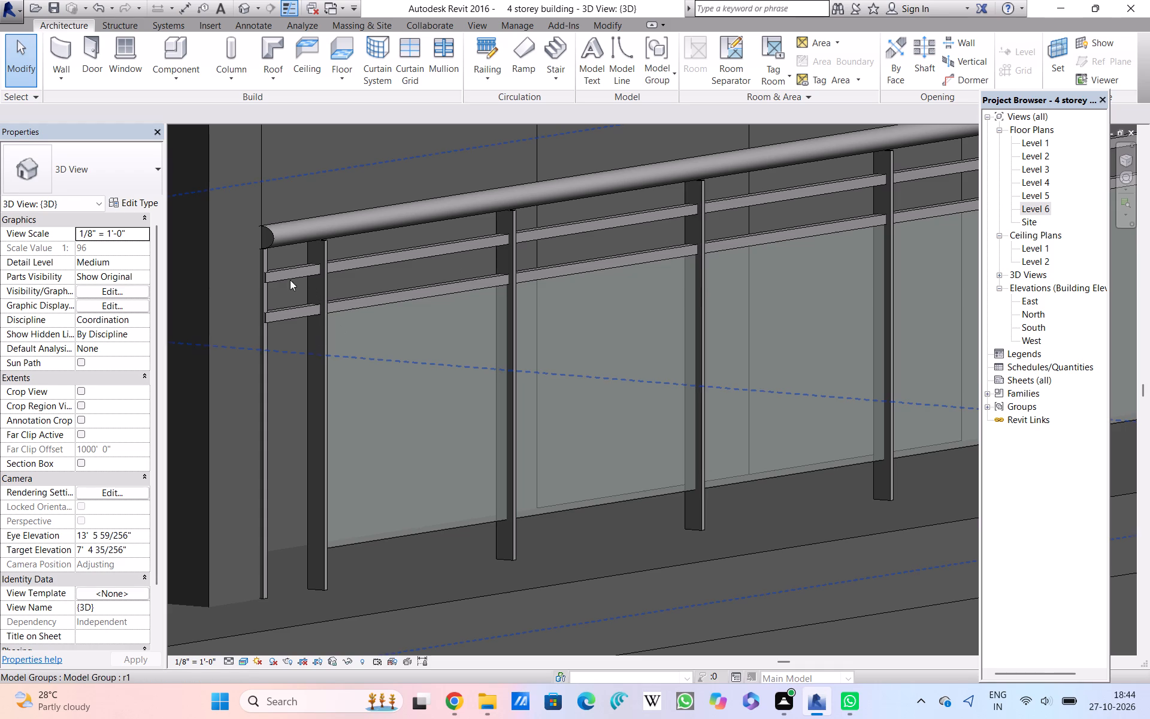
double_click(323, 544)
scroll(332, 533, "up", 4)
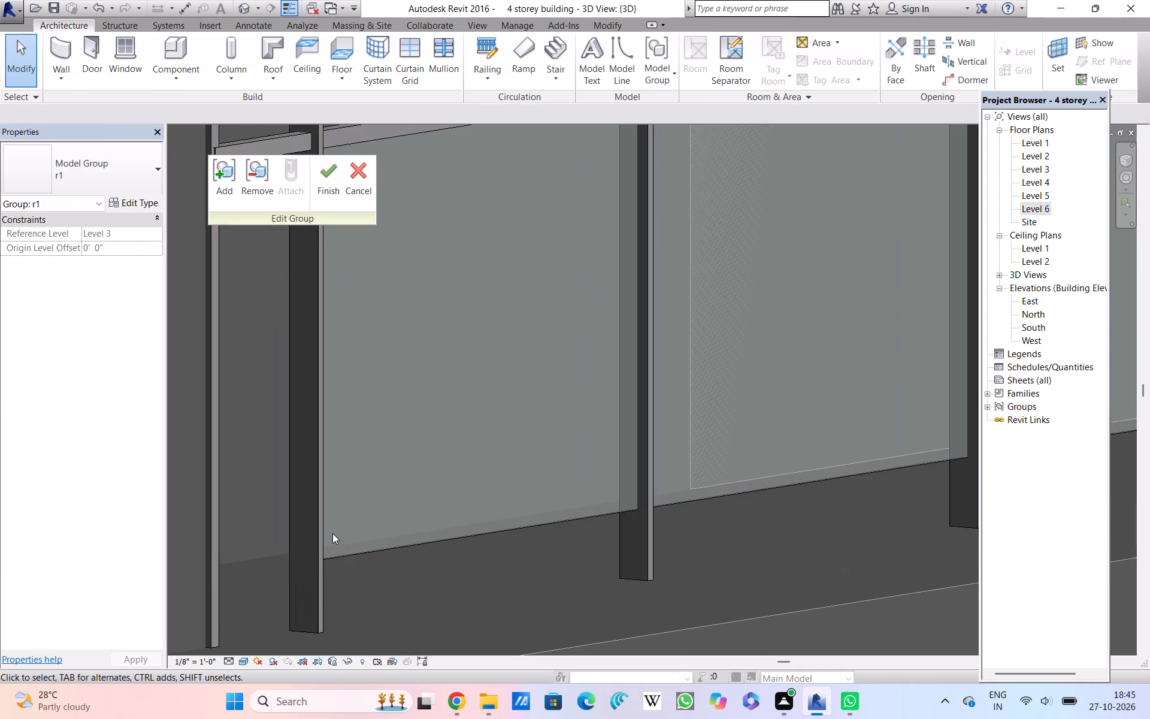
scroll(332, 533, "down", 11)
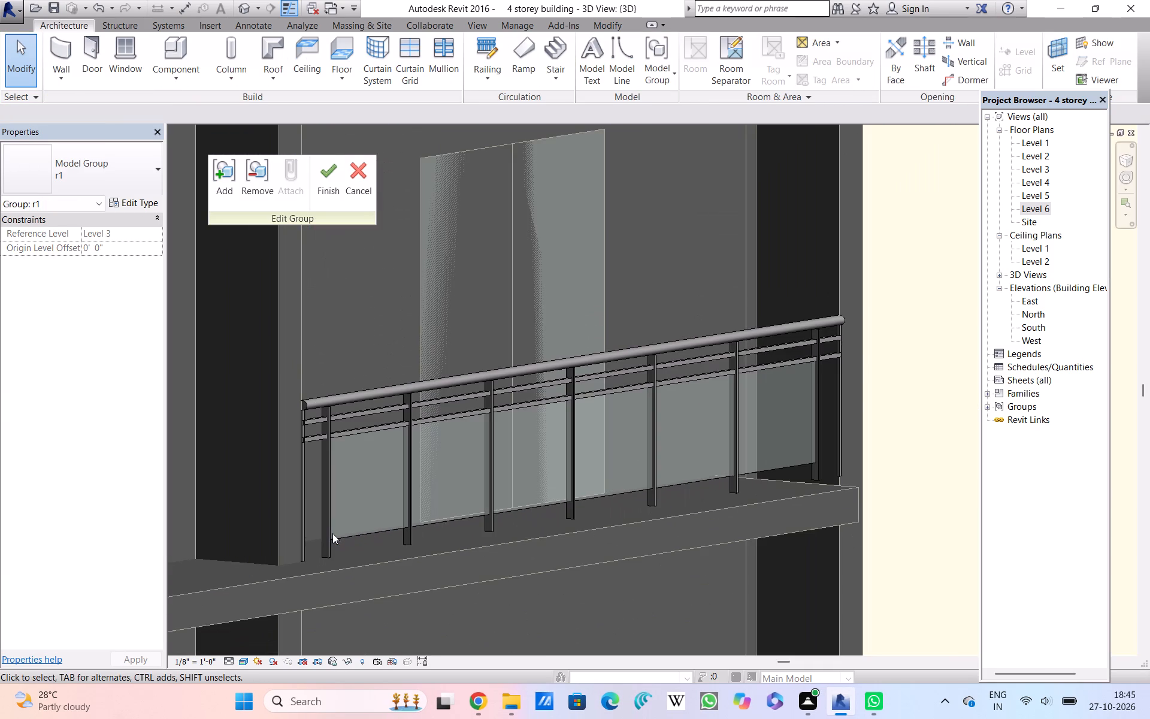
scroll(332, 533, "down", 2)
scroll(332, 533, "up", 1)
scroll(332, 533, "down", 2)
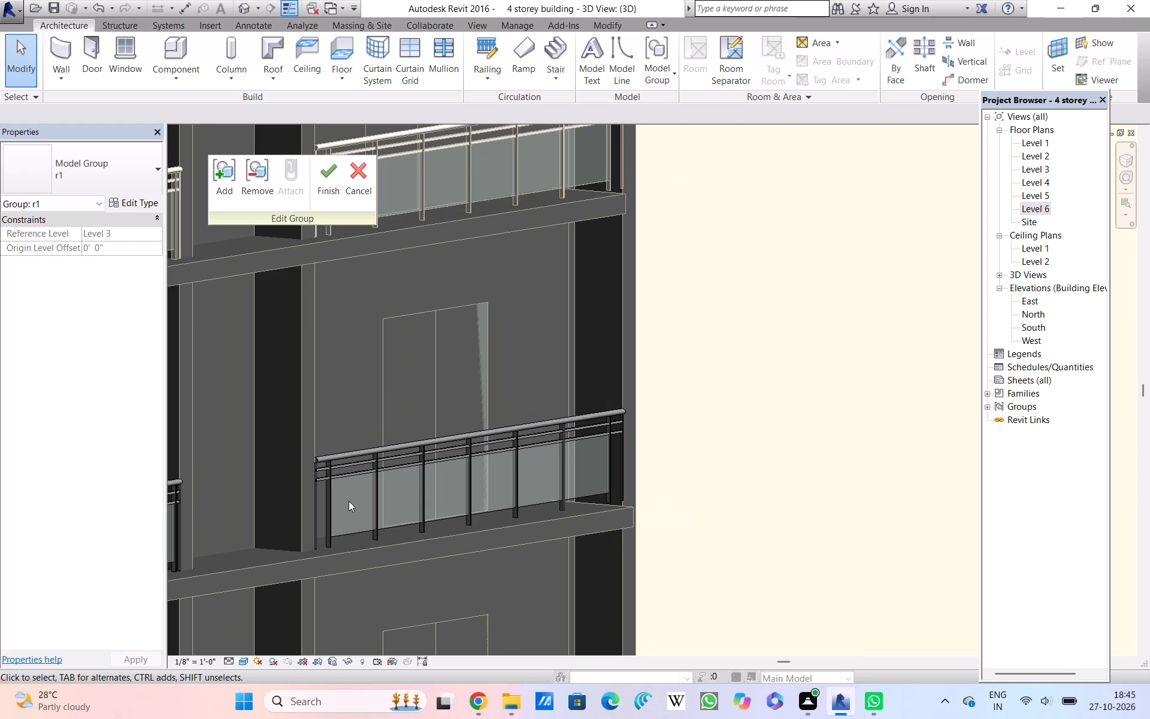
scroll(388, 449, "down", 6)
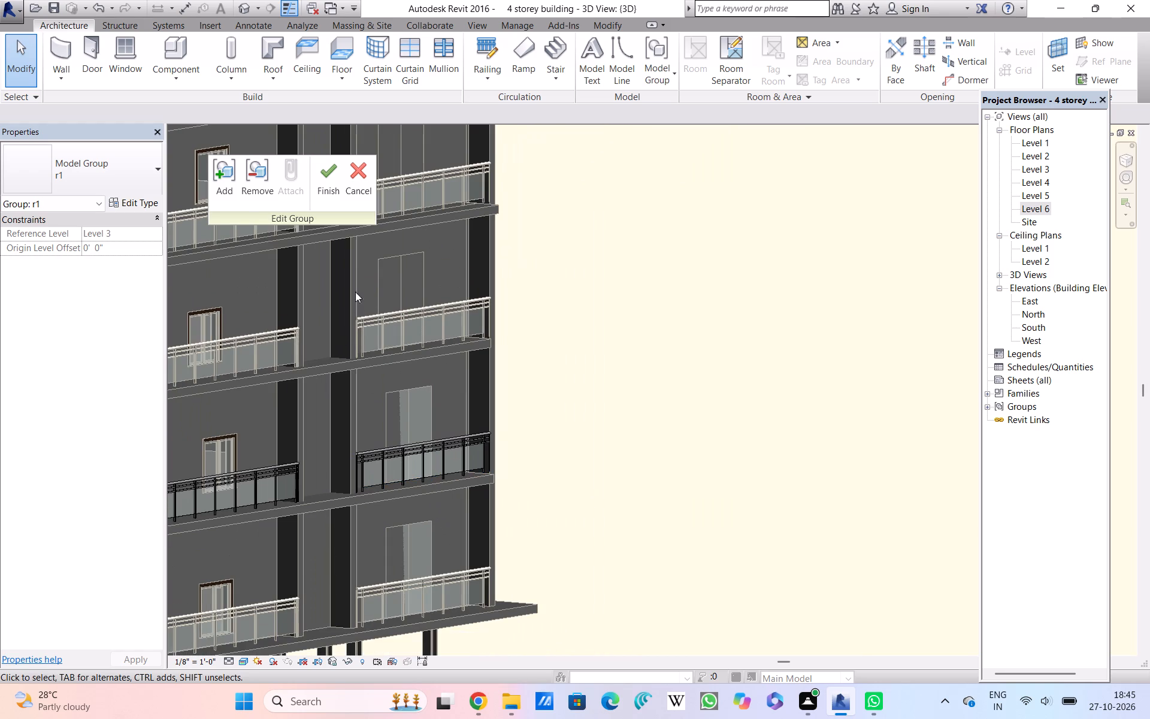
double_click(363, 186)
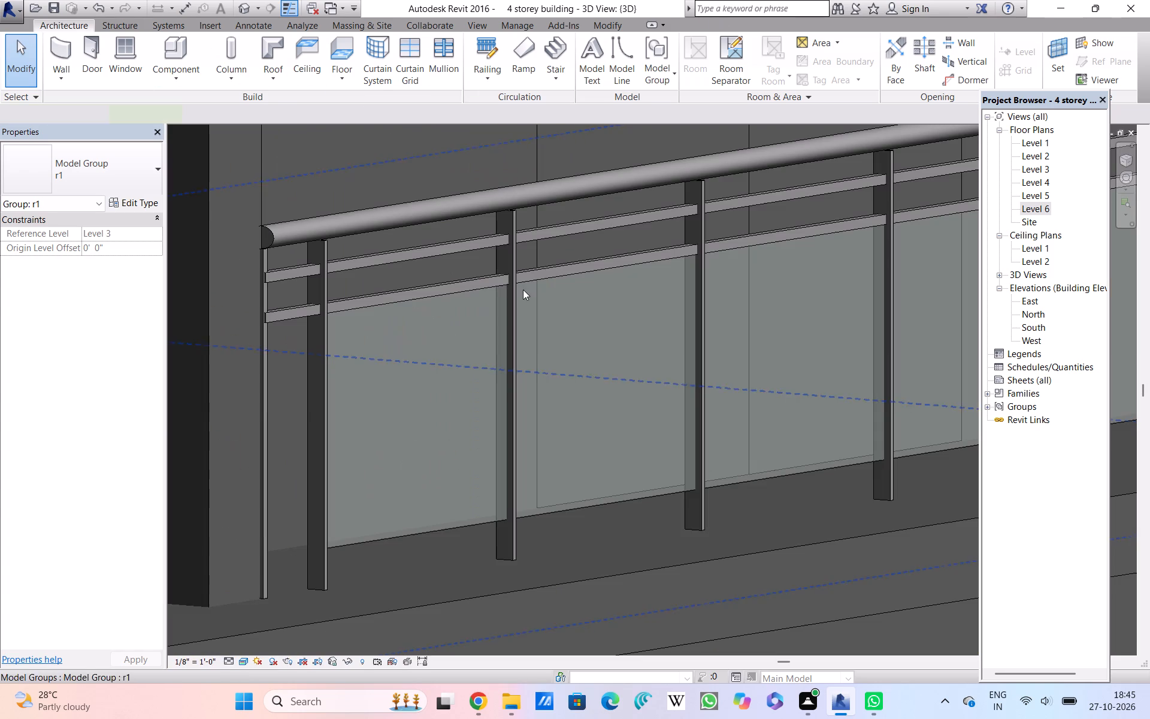
Examine the glass infill panels of the Level 3 balcony railing and the double door behind them.
scroll(601, 321, "down", 1)
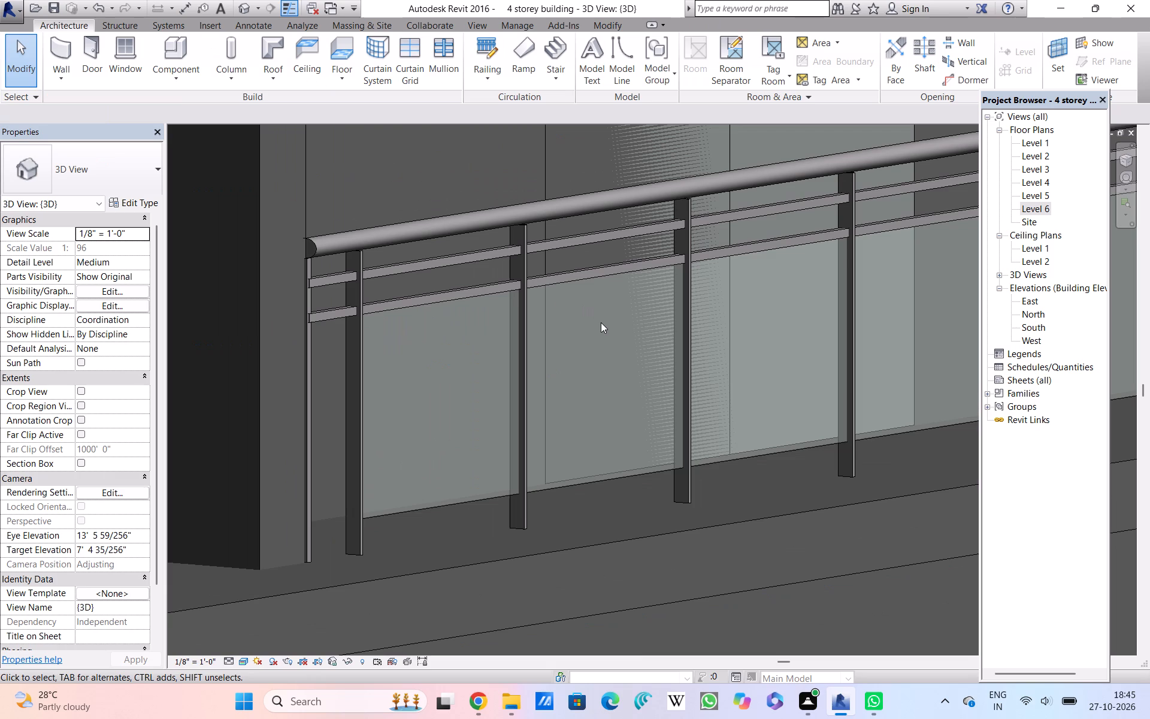
scroll(601, 322, "up", 5)
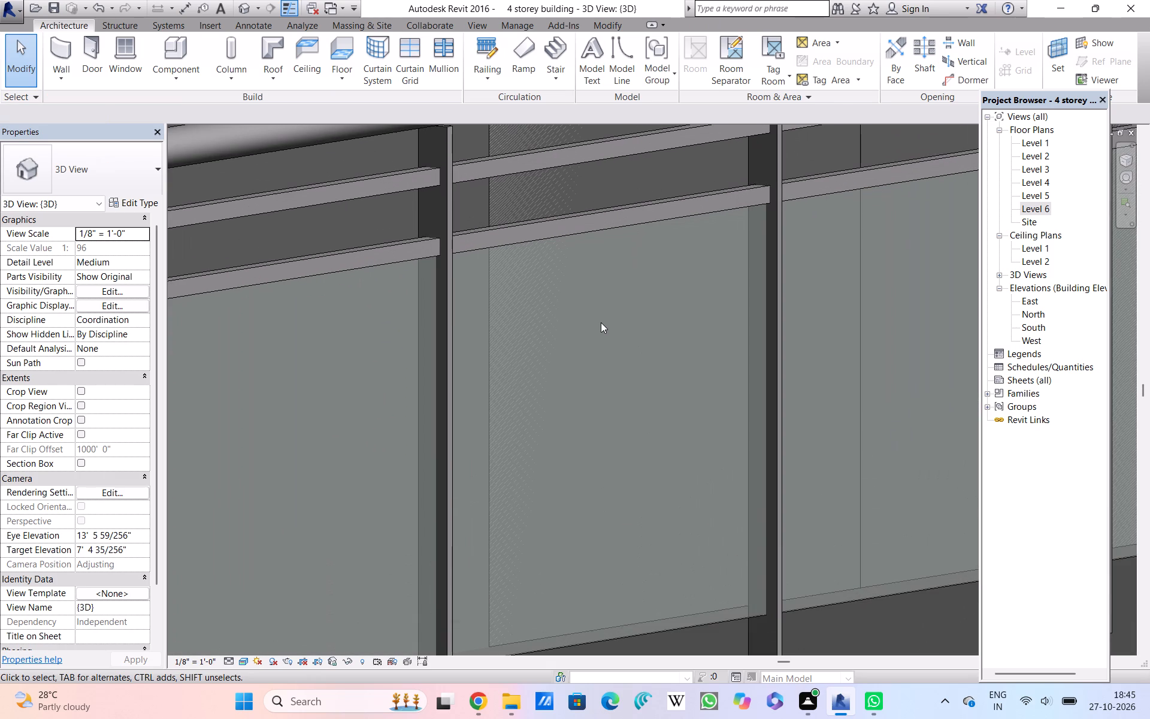
scroll(601, 322, "up", 3)
scroll(601, 322, "down", 3)
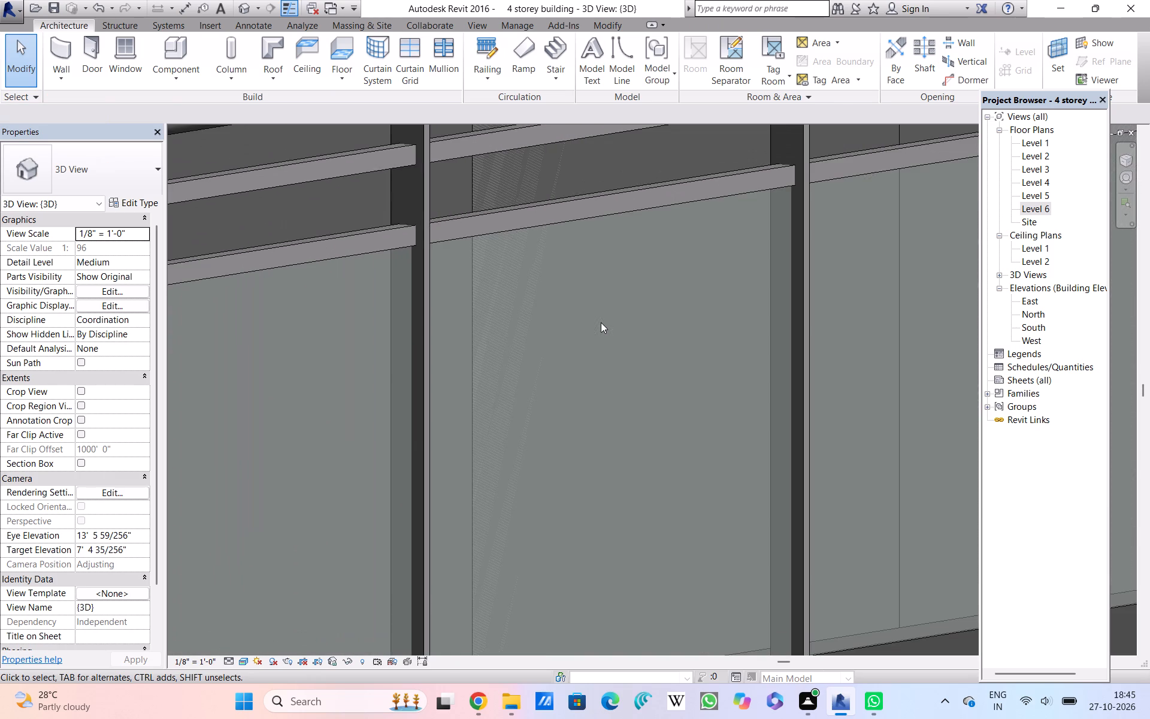
scroll(601, 322, "up", 14)
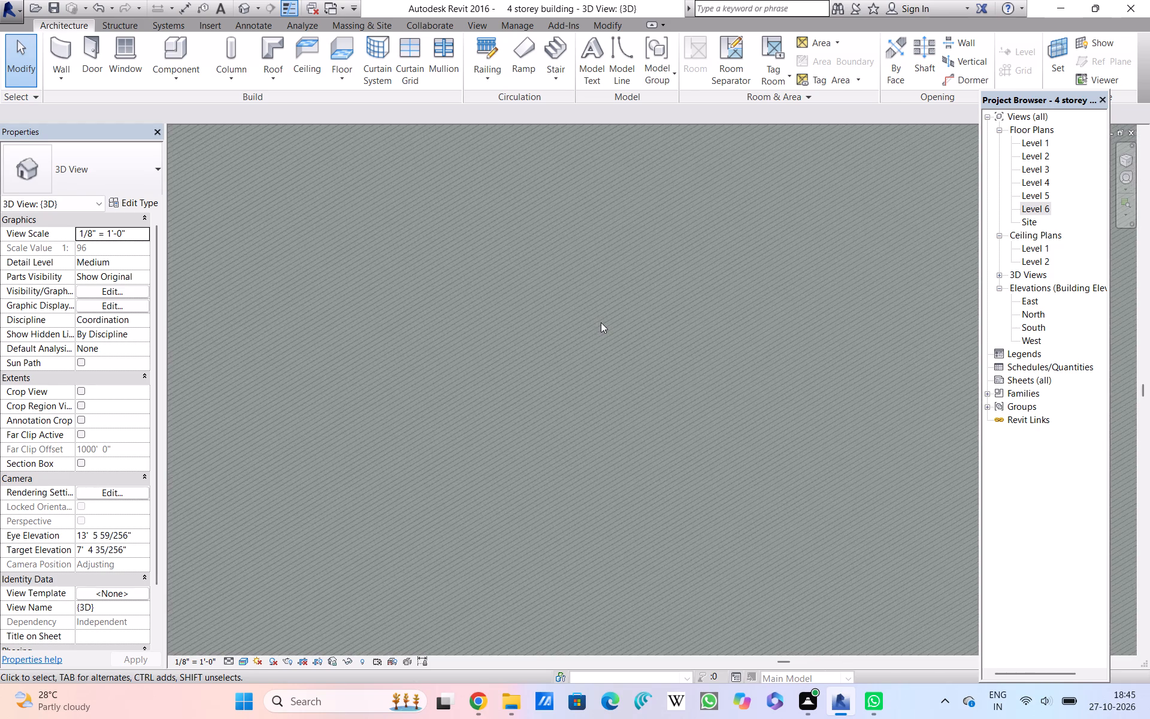
scroll(601, 322, "down", 14)
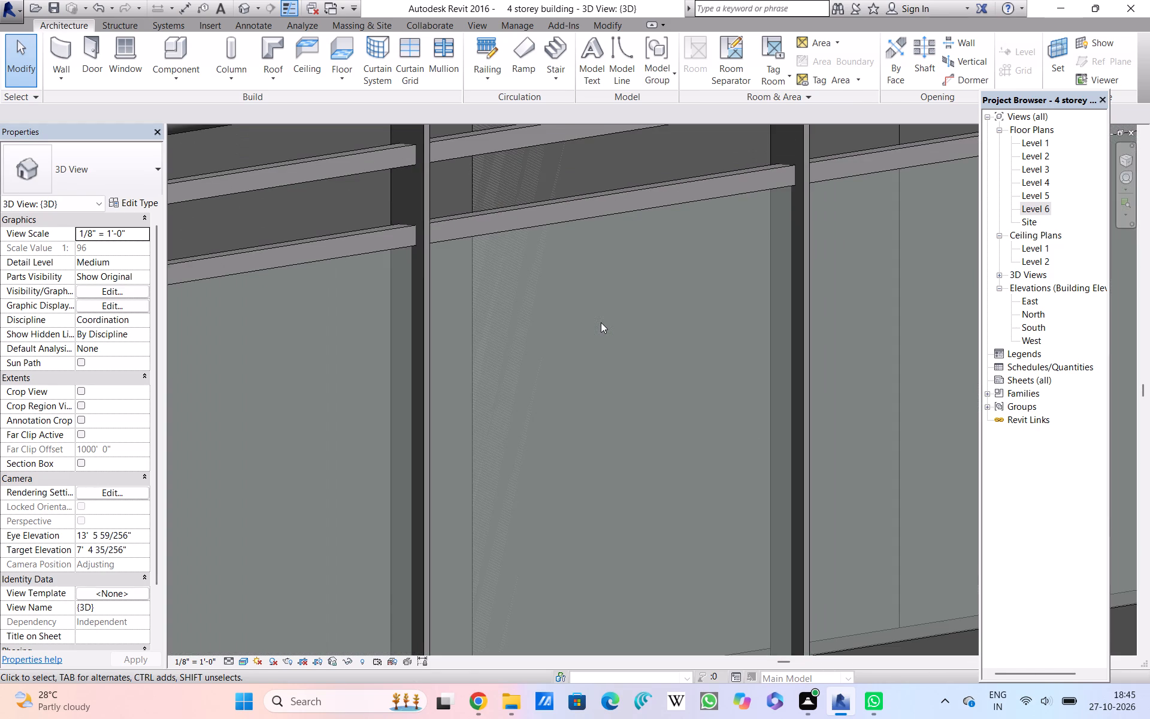
scroll(601, 322, "down", 2)
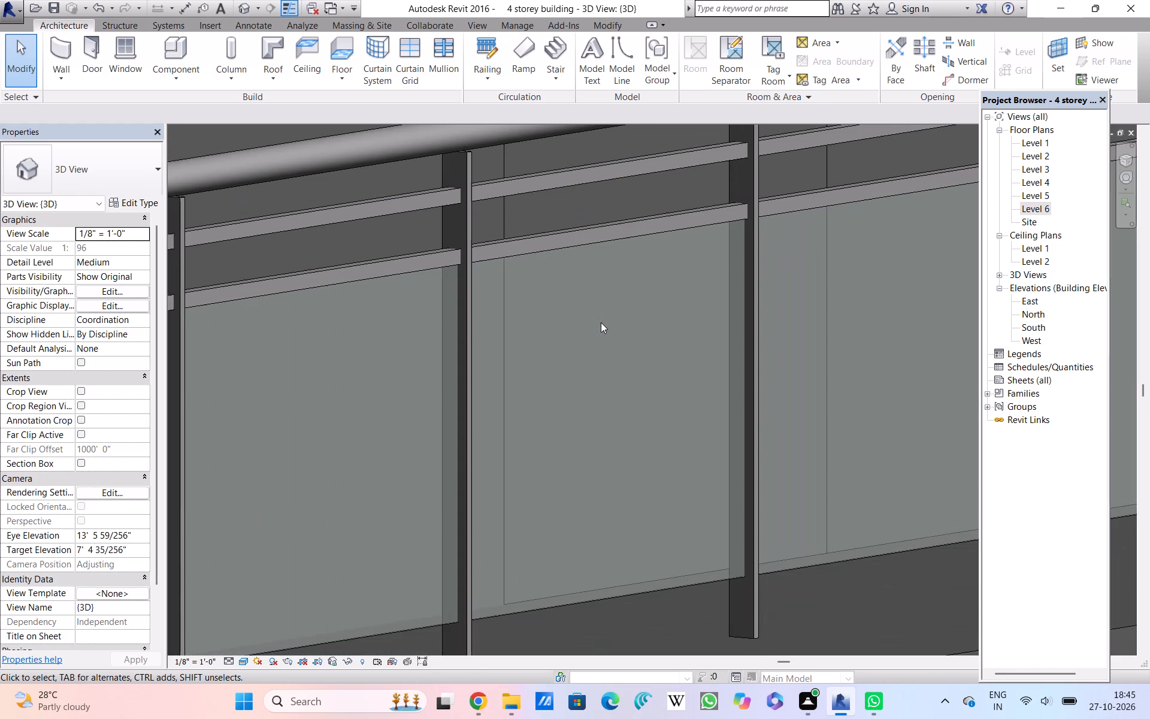
scroll(601, 322, "down", 3)
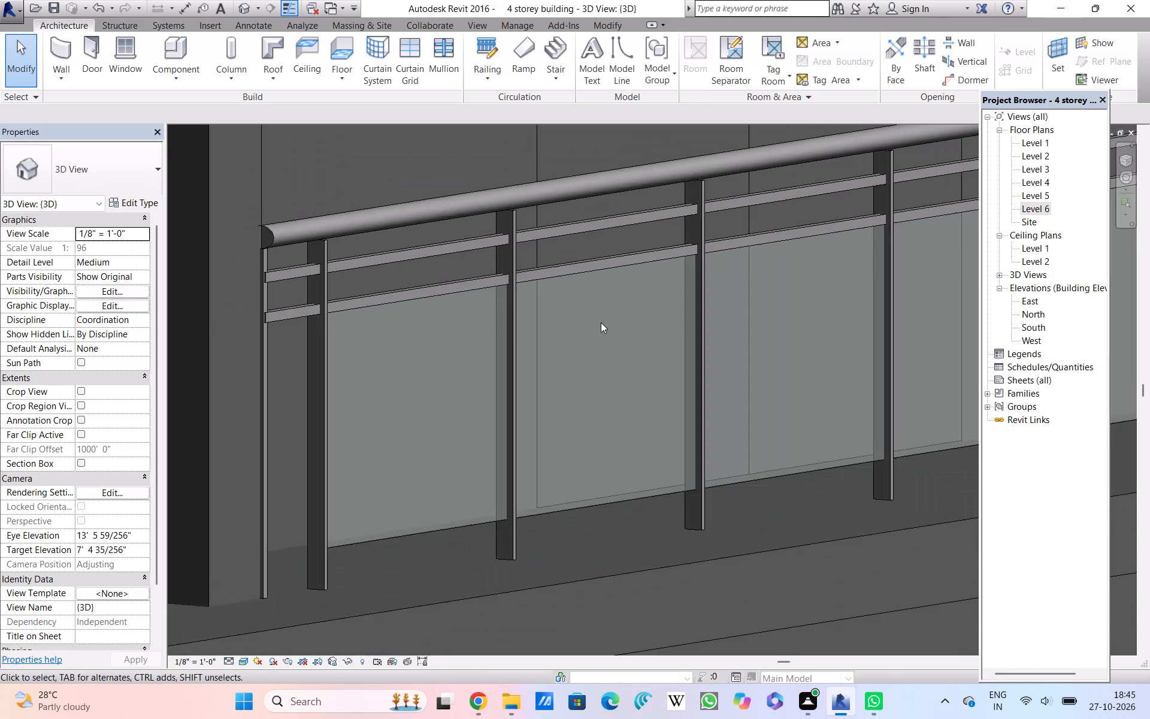
scroll(601, 322, "down", 1)
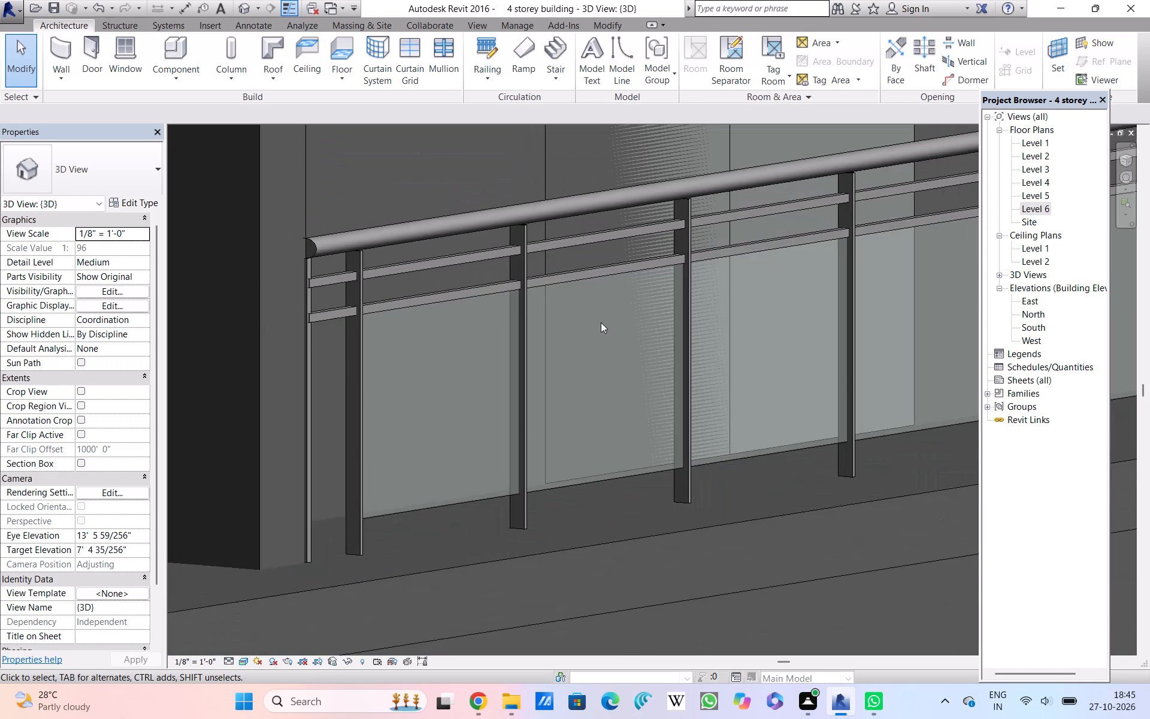
scroll(601, 322, "down", 3)
Inspect the Level 3 railing's horizontal rails where they meet the posts and glass, and the balcony around it.
middle_click_drag(601, 322, 618, 371)
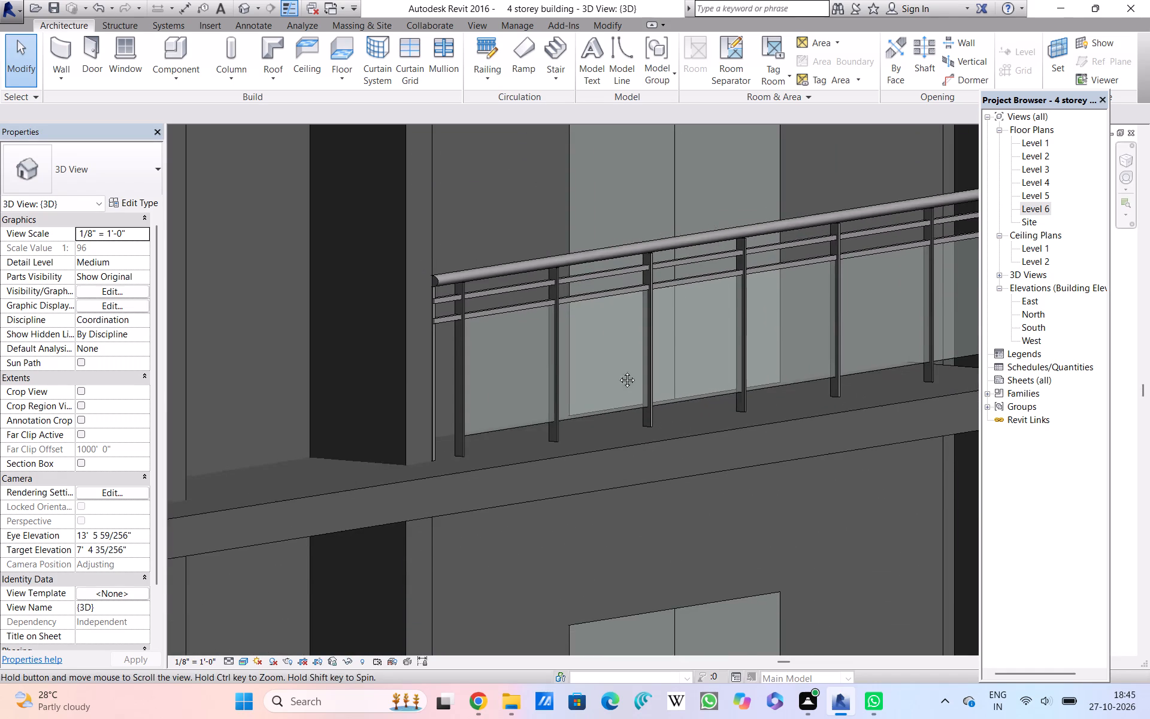
middle_click_drag(618, 371, 621, 411)
scroll(621, 411, "up", 3)
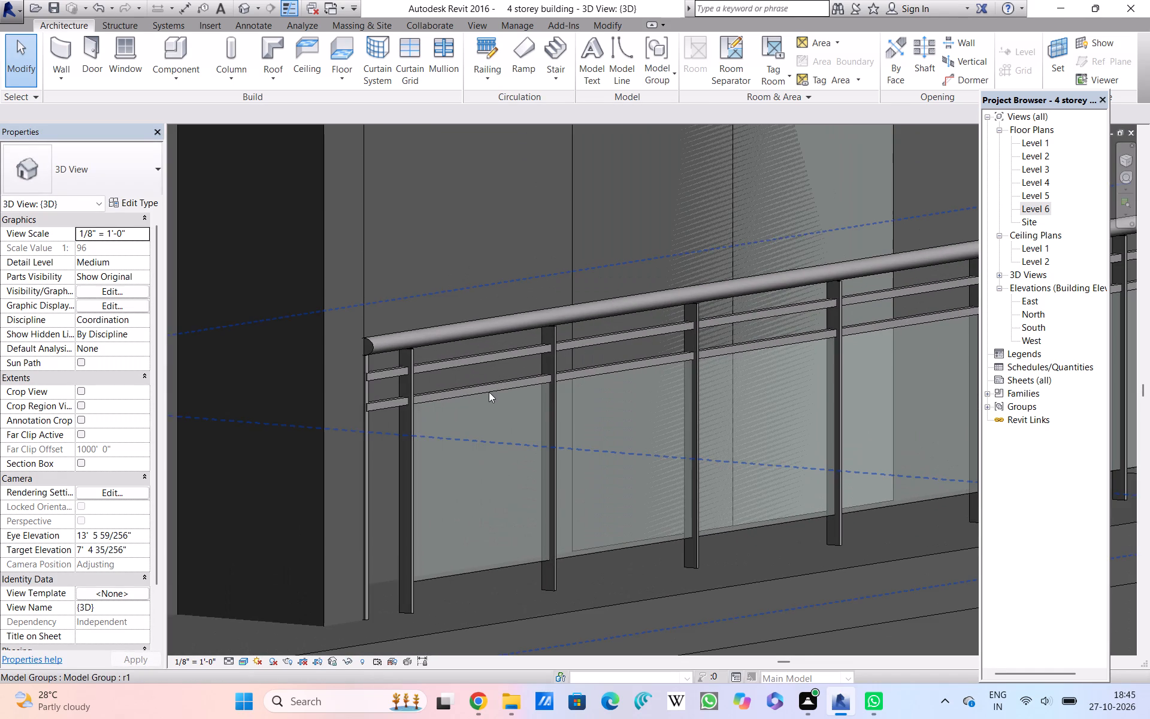
scroll(489, 392, "up", 10)
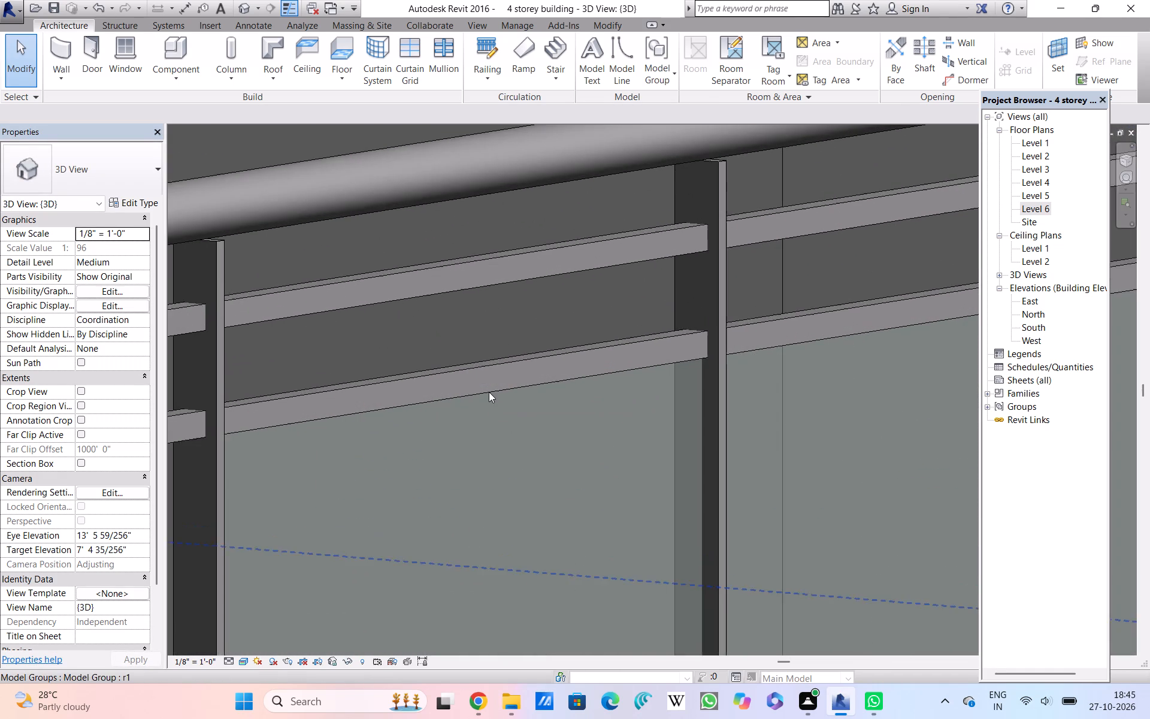
middle_click_drag(489, 392, 559, 437)
middle_click_drag(522, 449, 525, 448)
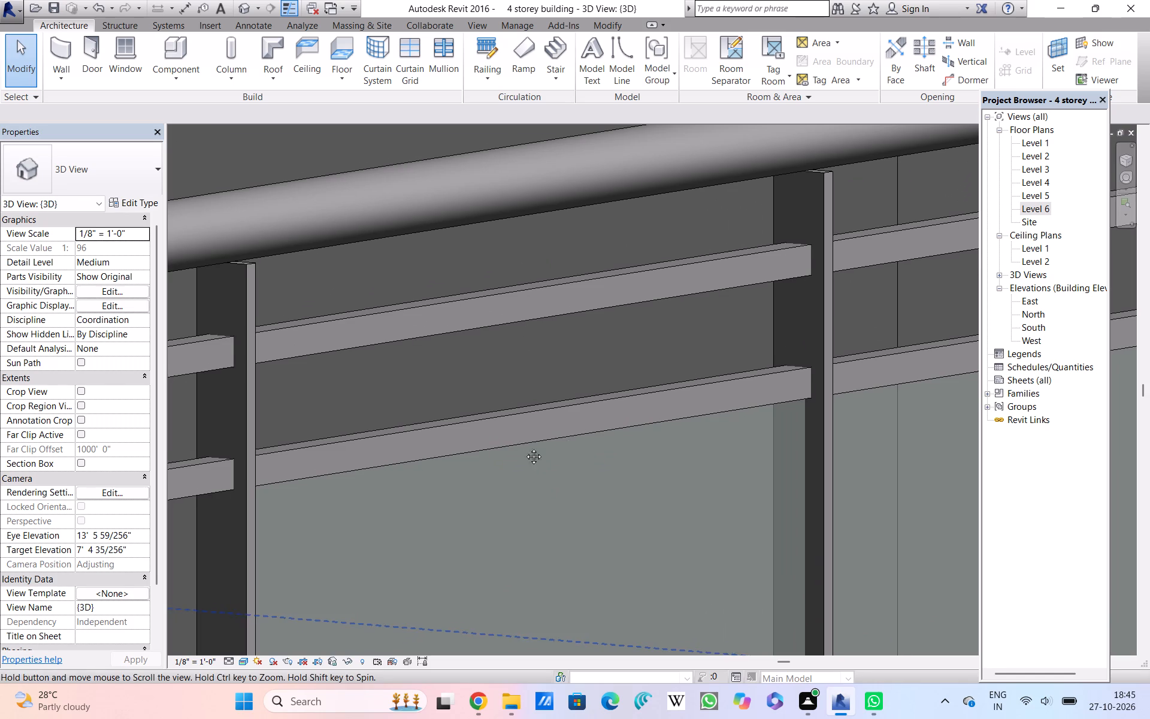
middle_click_drag(525, 448, 519, 281)
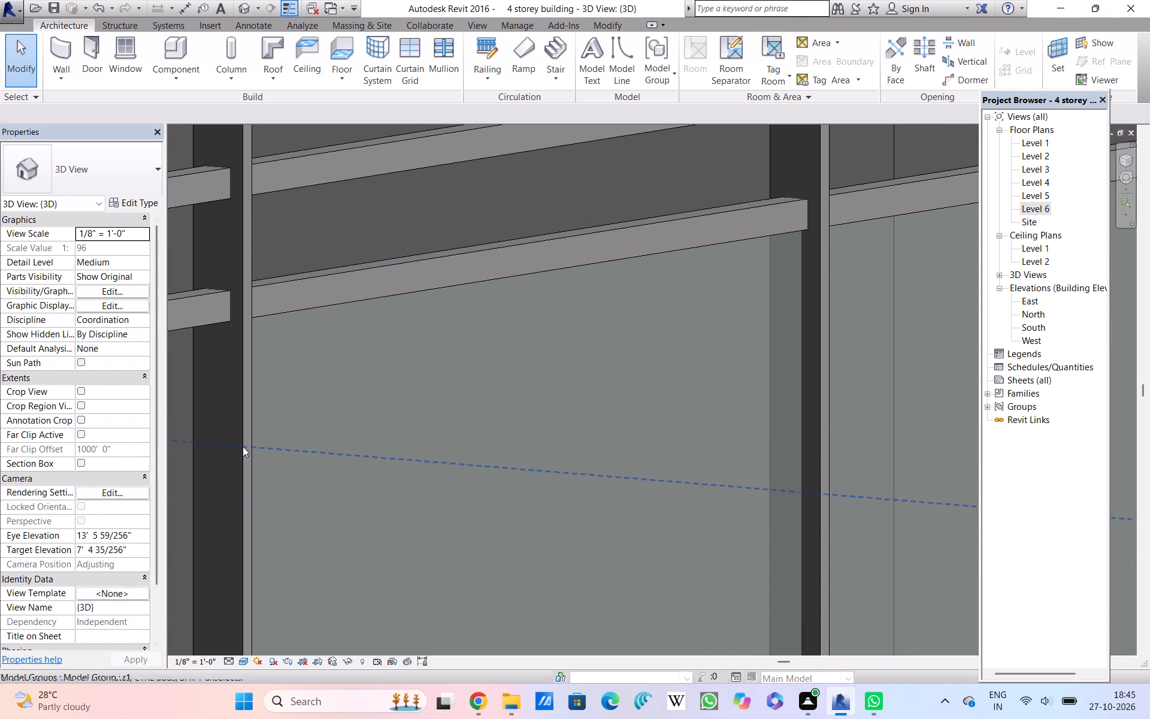
scroll(277, 365, "up", 3)
scroll(277, 365, "down", 5)
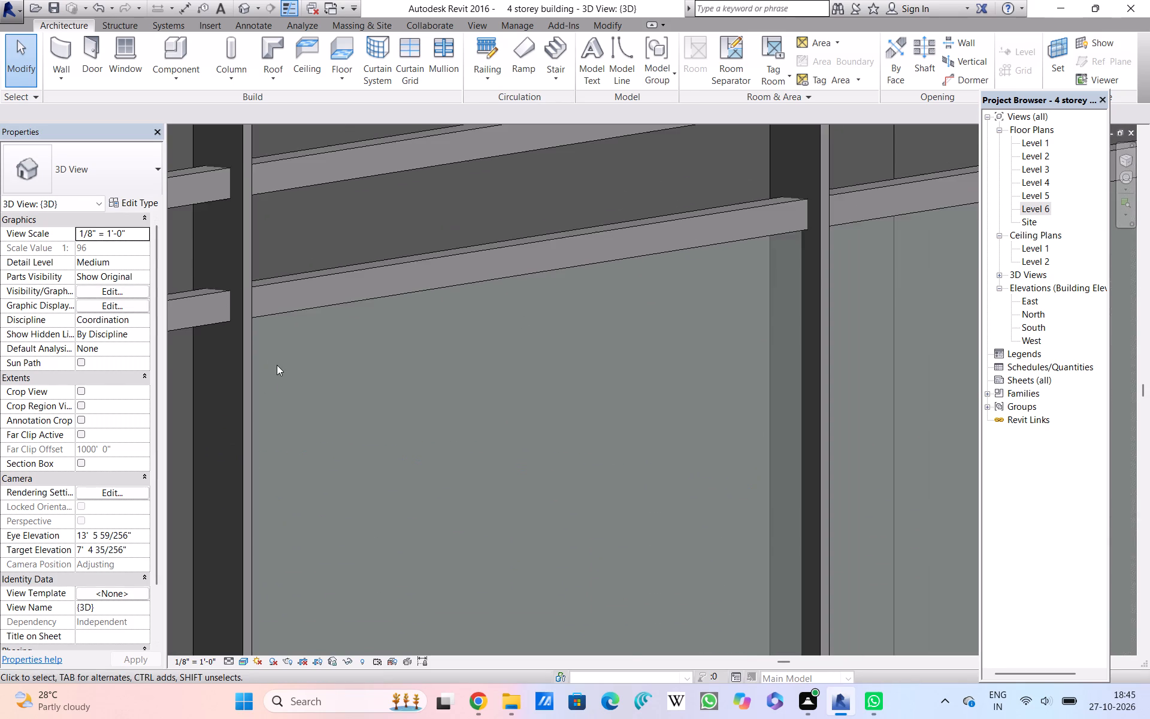
scroll(277, 365, "down", 10)
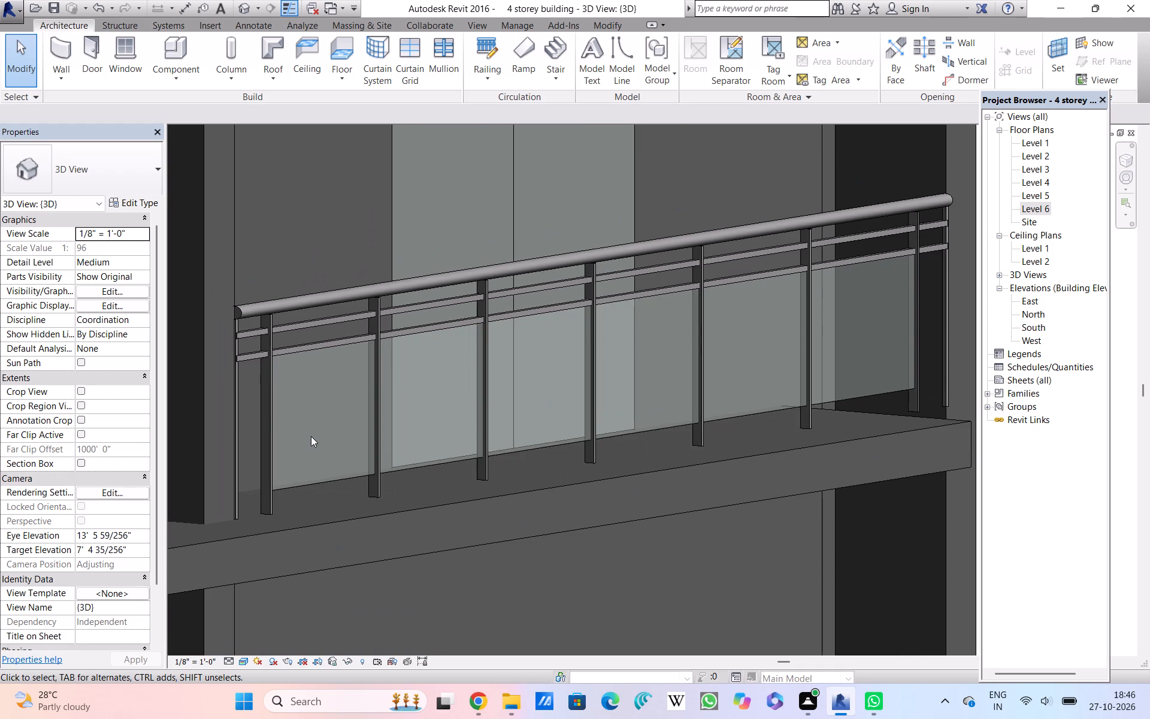
scroll(311, 436, "up", 4)
scroll(311, 436, "down", 10)
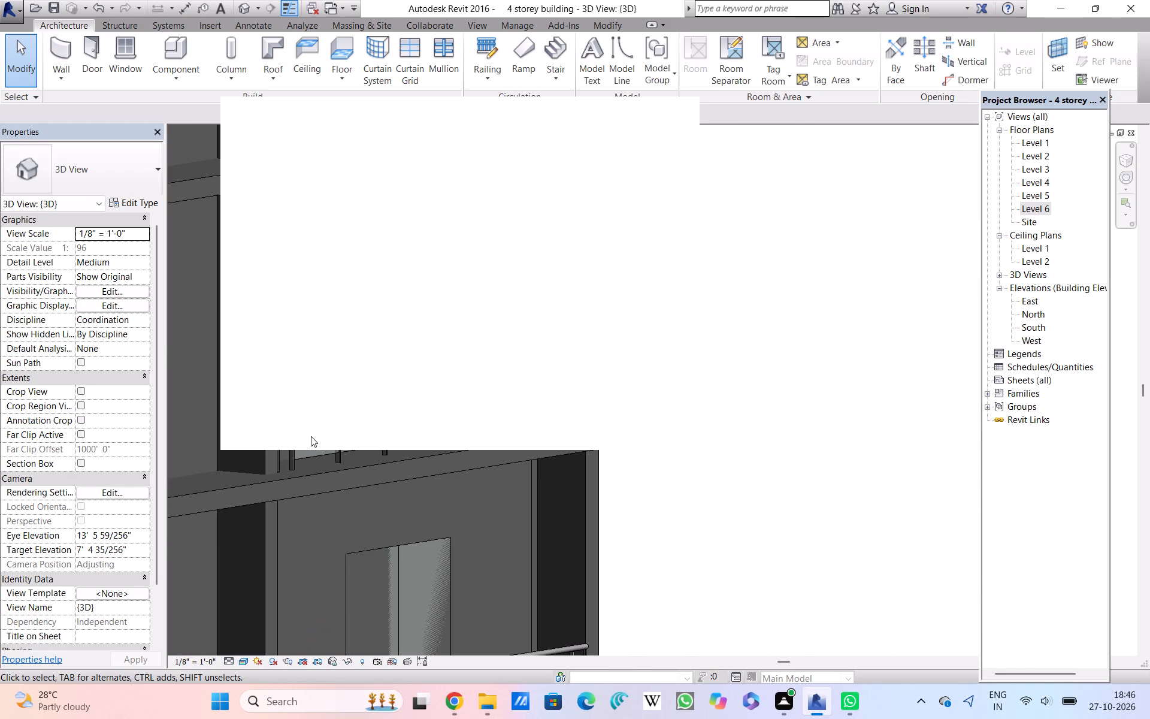
Close the blank pop-up covering the 3D view and cancel the accidentally started Room Separator command.
left_click_drag(716, 94, 718, 83)
left_click(718, 83)
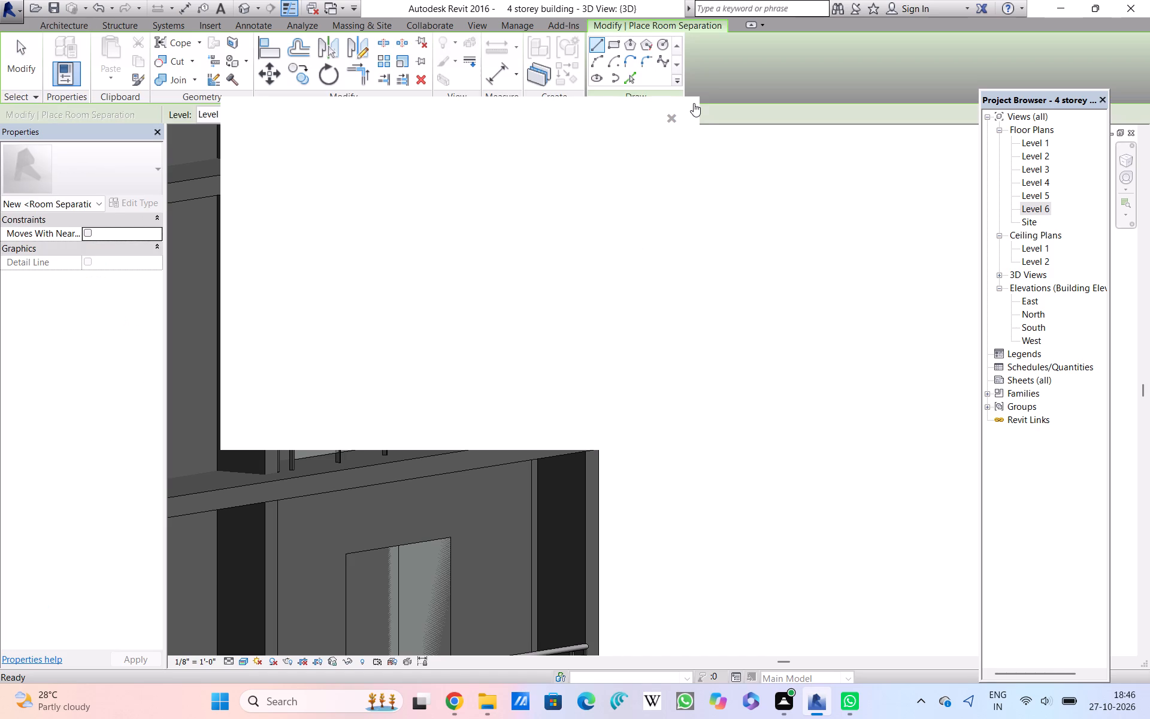
left_click(676, 120)
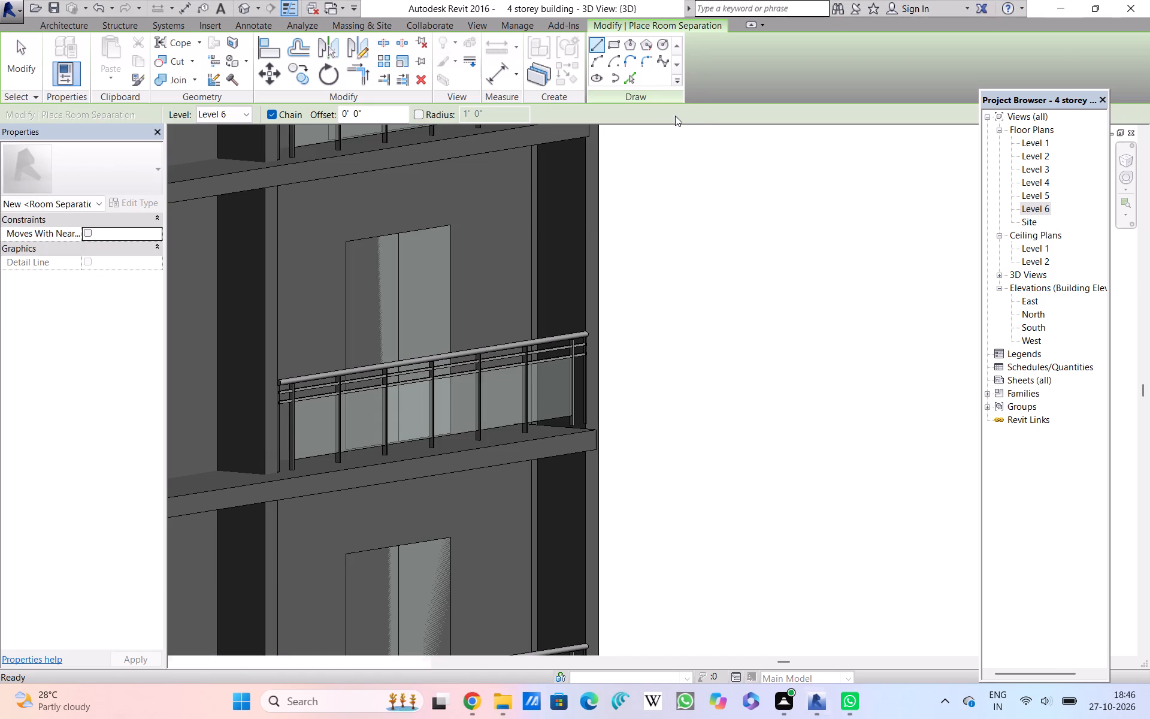
left_click(675, 116)
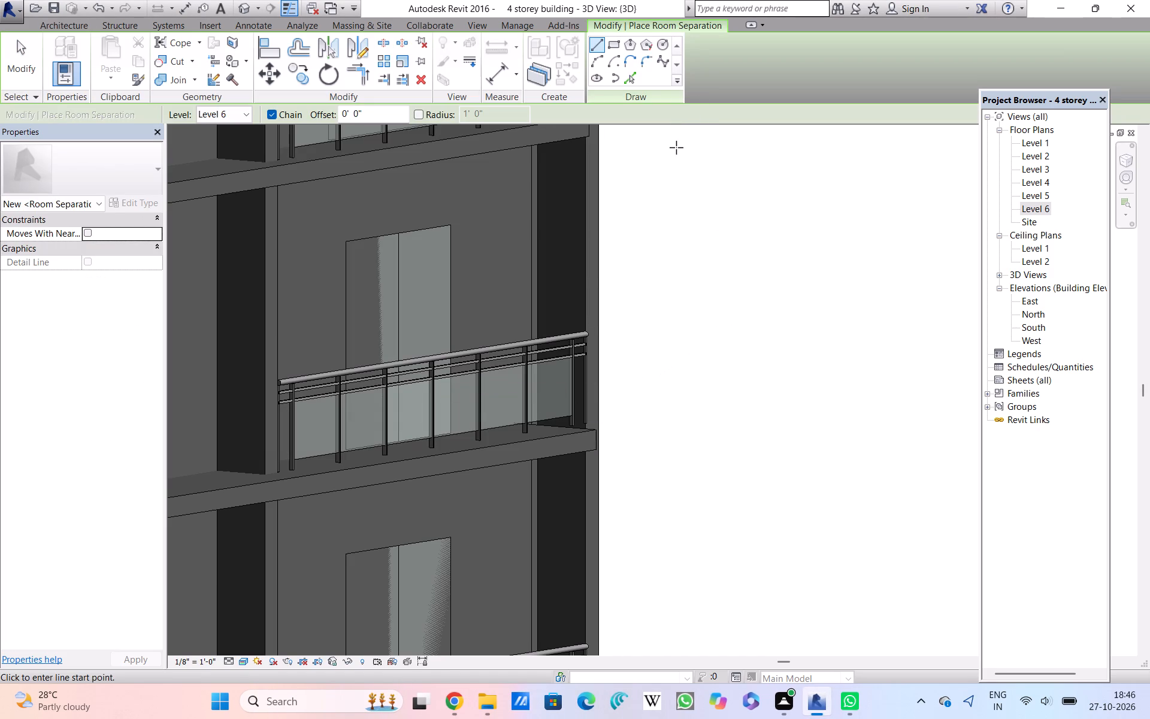
left_click(674, 25)
left_click(674, 25)
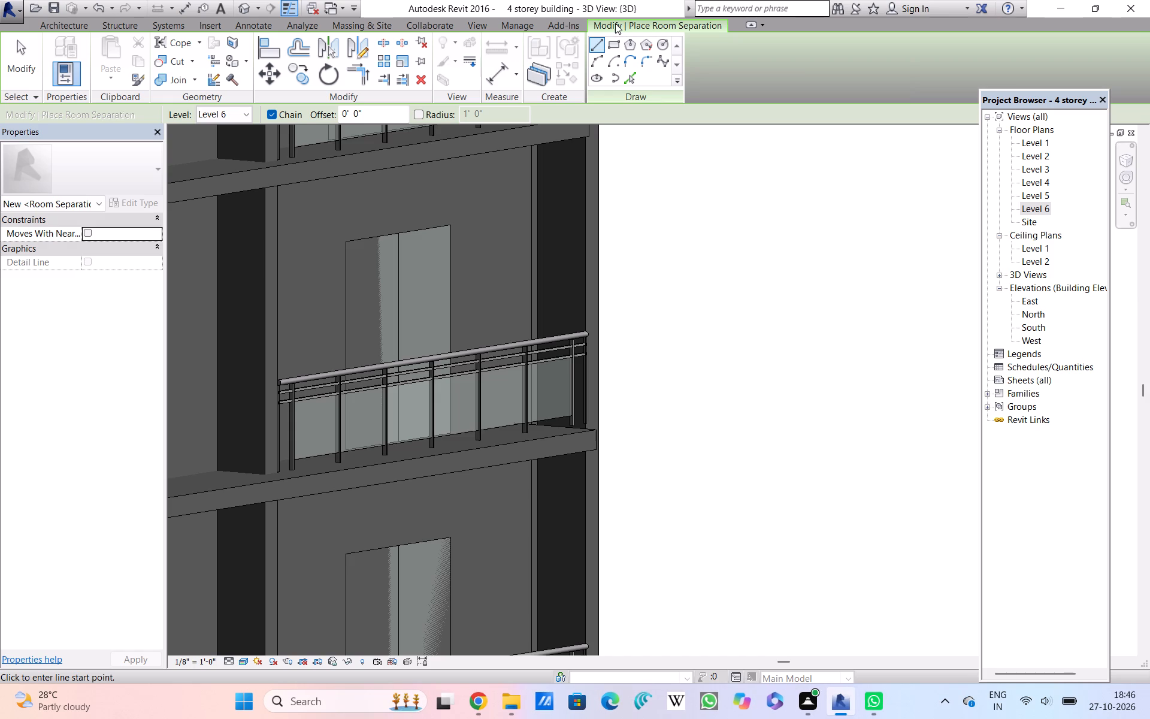
left_click(615, 23)
key("Escape")
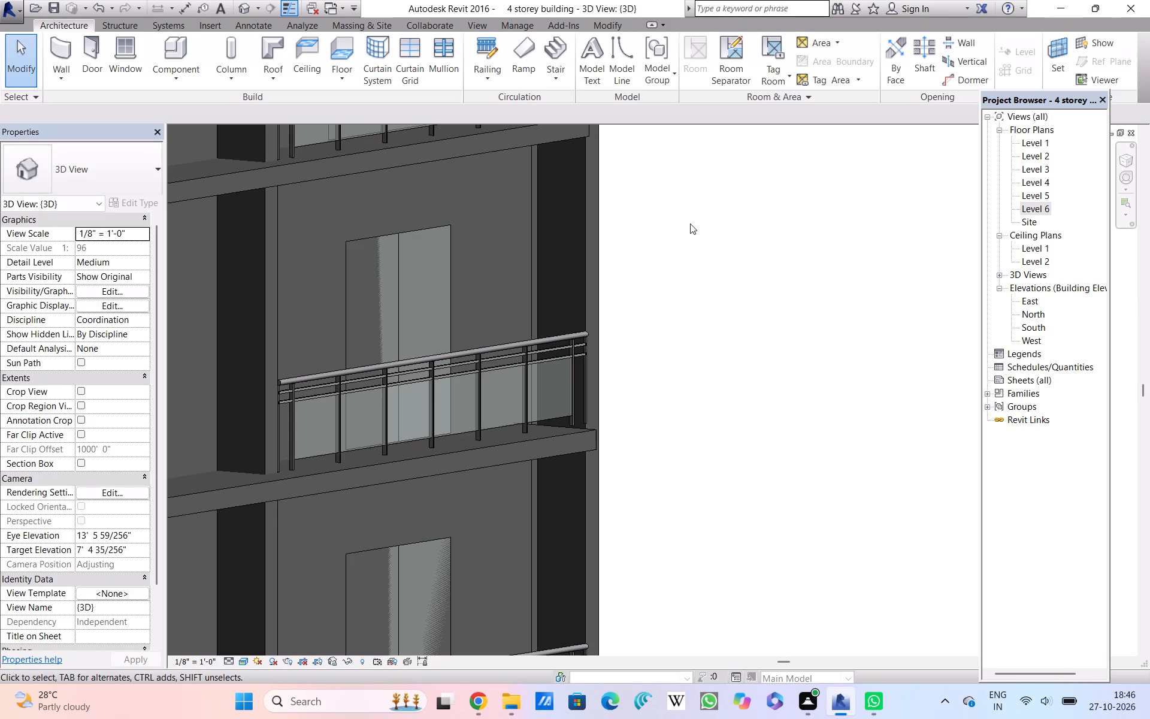
Examine the glass balcony railings along the facade, from the double-door balcony to the neighbouring casement-window balconies and the storeys below.
scroll(787, 350, "up", 5)
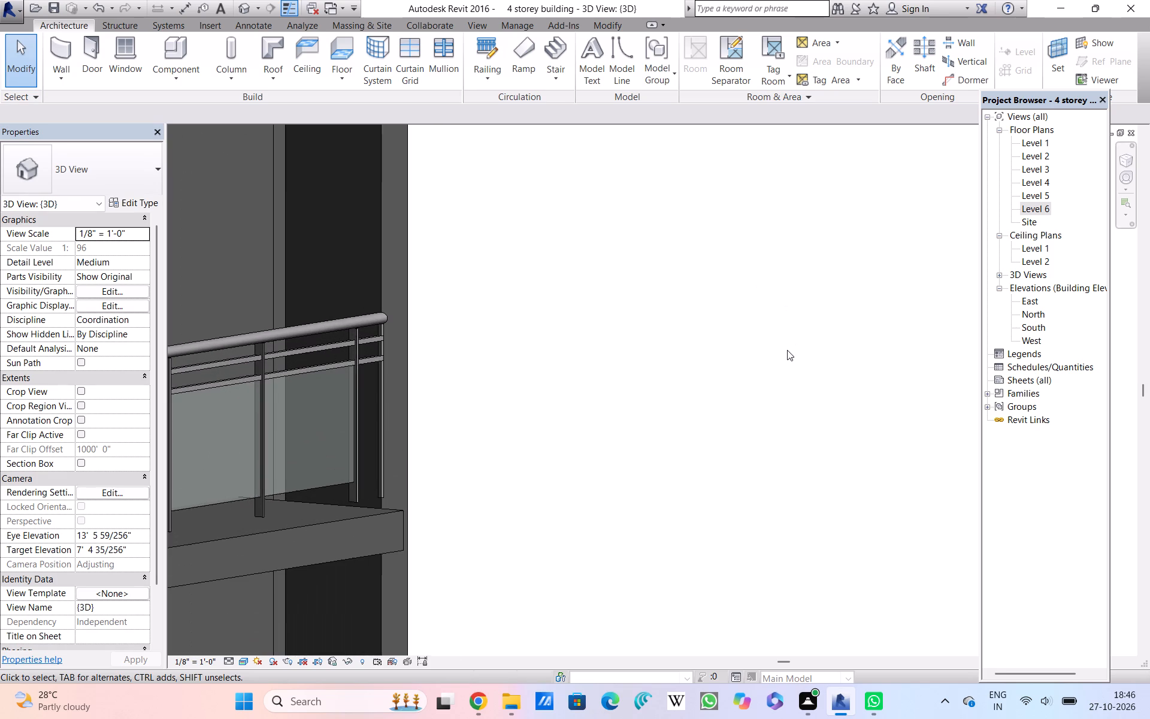
middle_click_drag(504, 419, 805, 393)
scroll(504, 419, "down", 1)
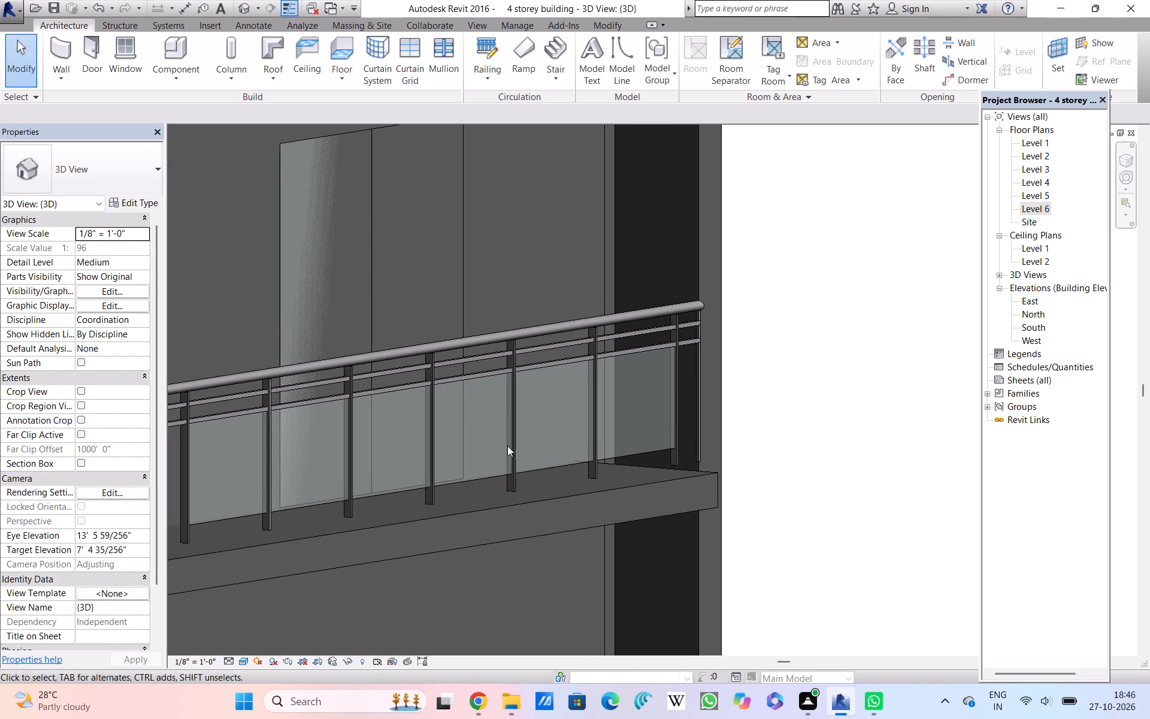
middle_click_drag(518, 463, 873, 425)
middle_click_drag(444, 433, 469, 428)
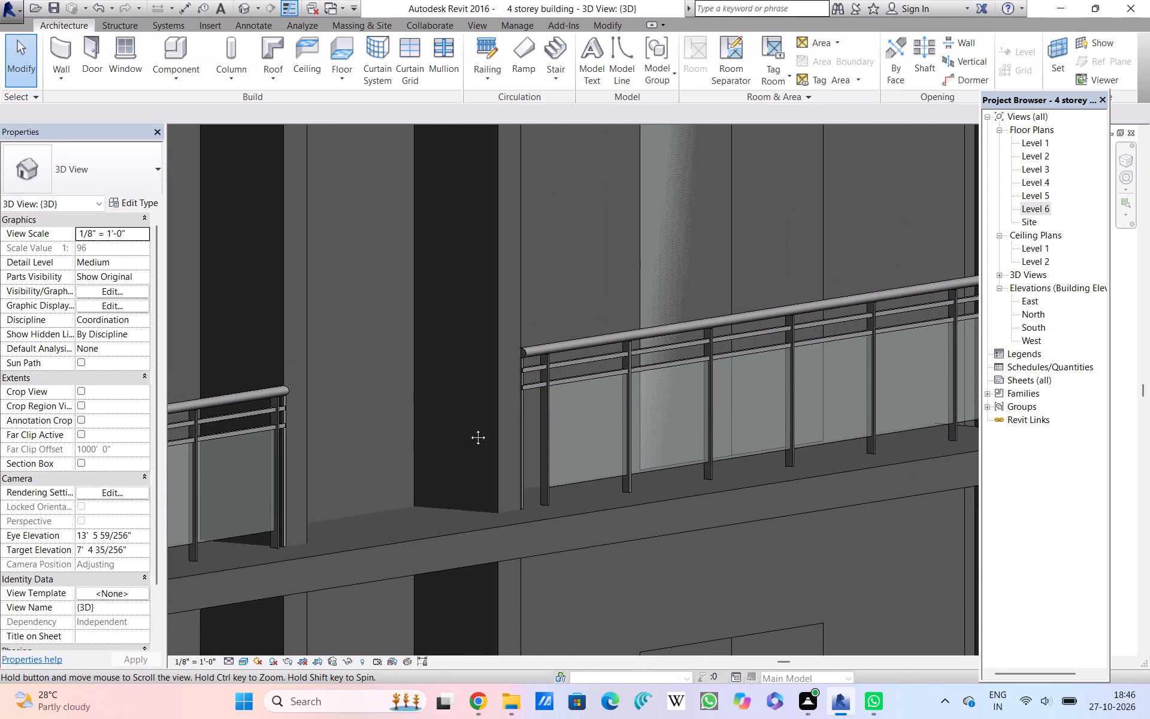
middle_click_drag(469, 428, 770, 361)
scroll(742, 371, "down", 6)
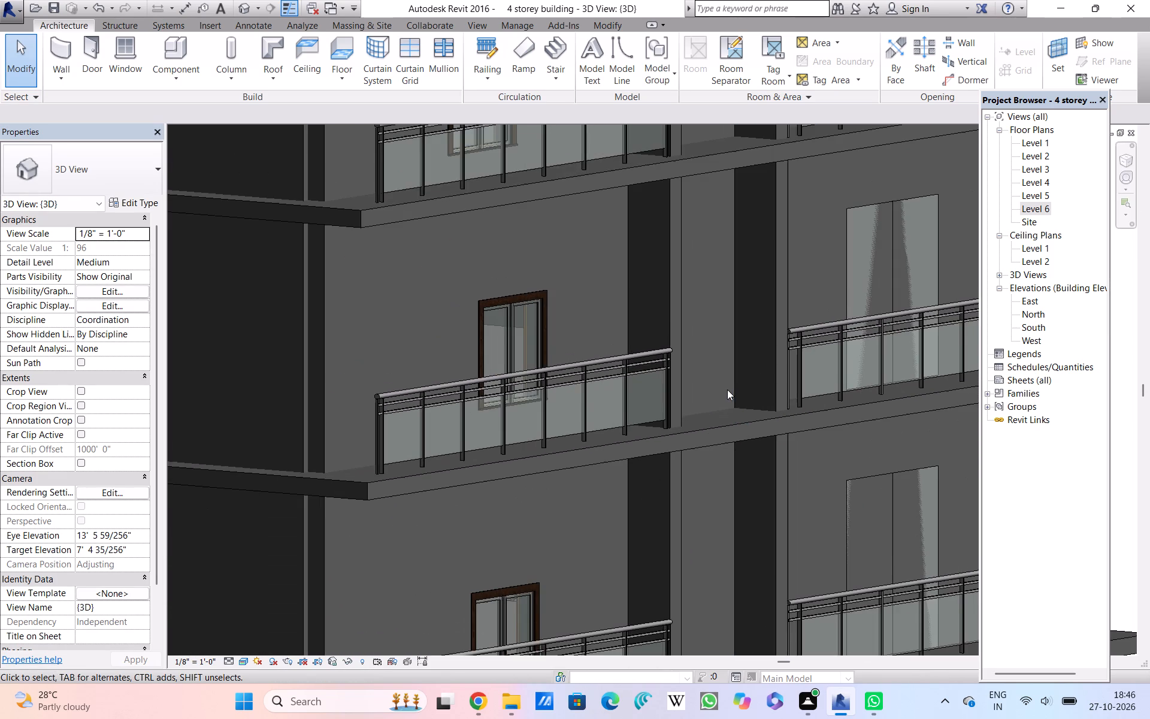
middle_click_drag(727, 389, 719, 293)
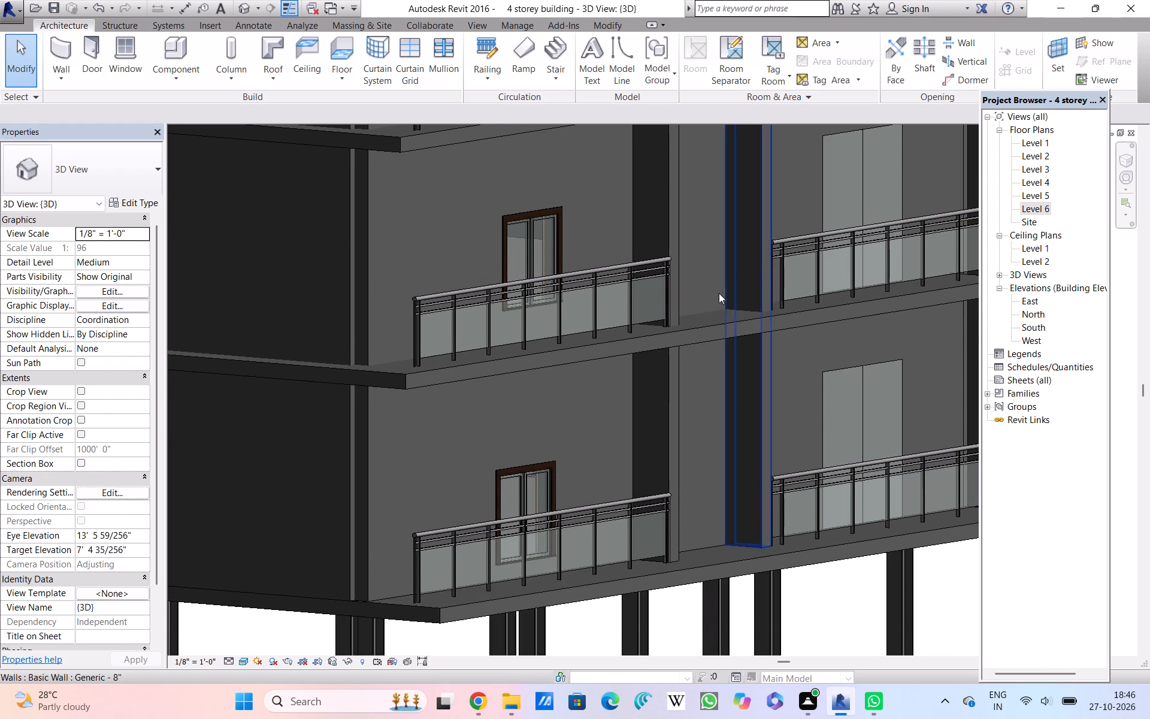
middle_click_drag(727, 321, 730, 328)
Inspect the casement window and its trim behind the lowest balcony railing up close.
scroll(716, 410, "up", 5)
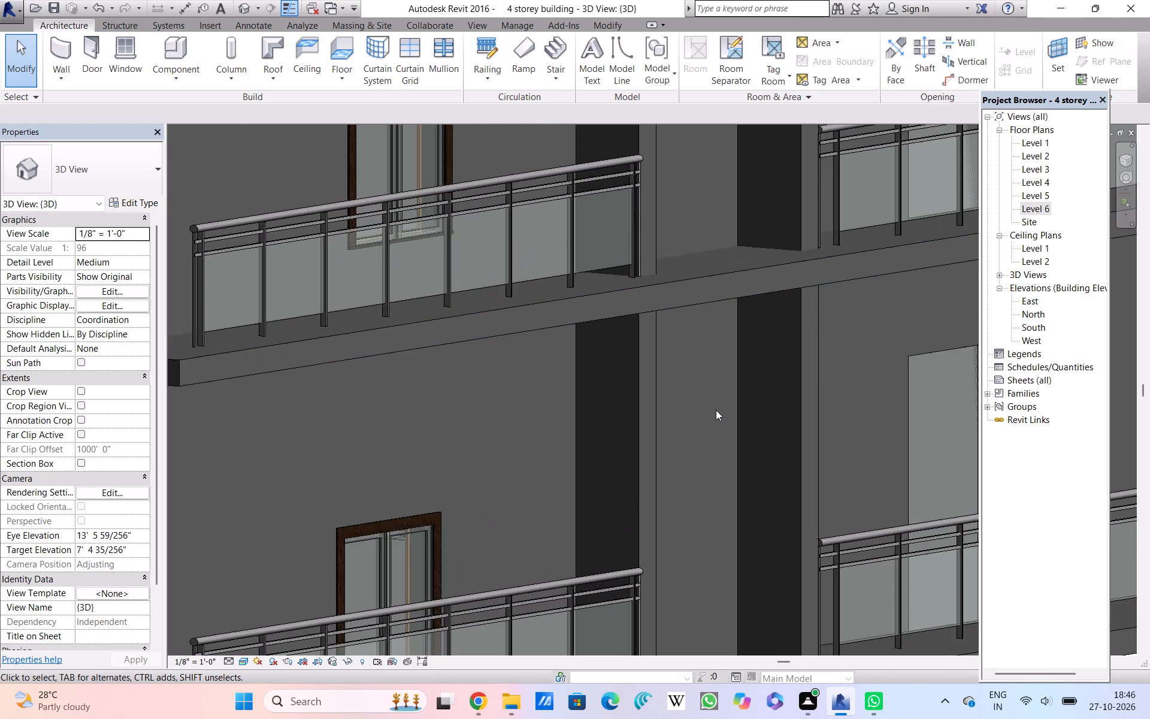
middle_click_drag(716, 410, 809, 289)
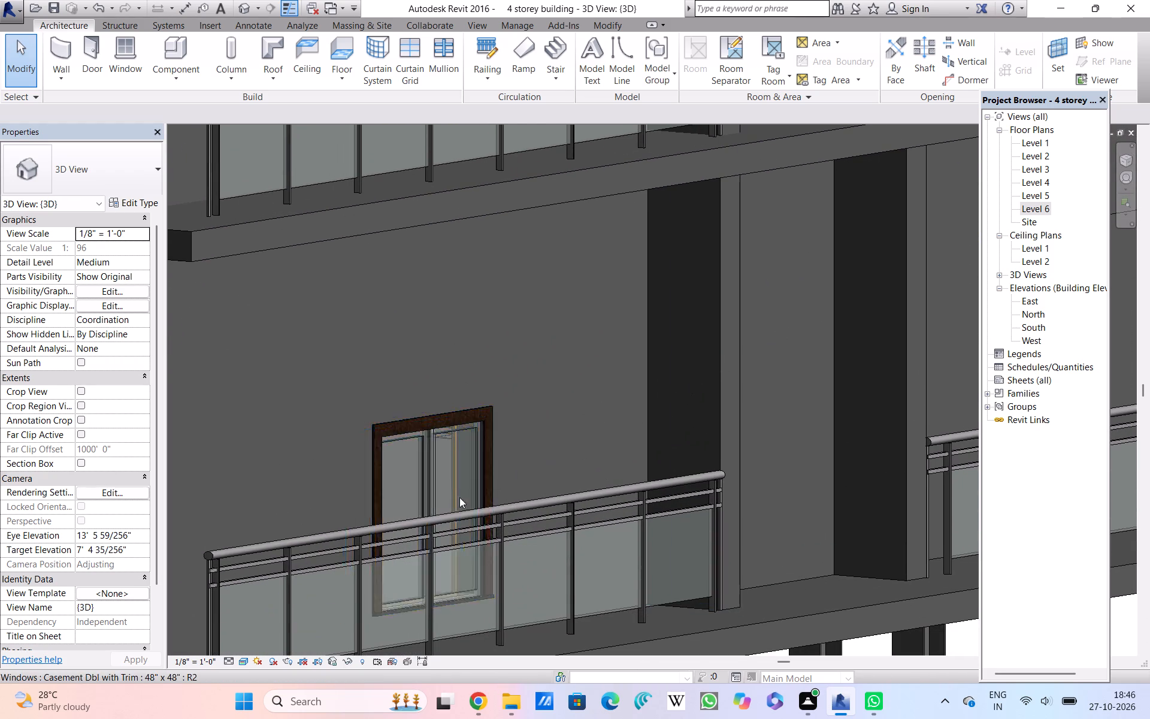
scroll(546, 448, "up", 4)
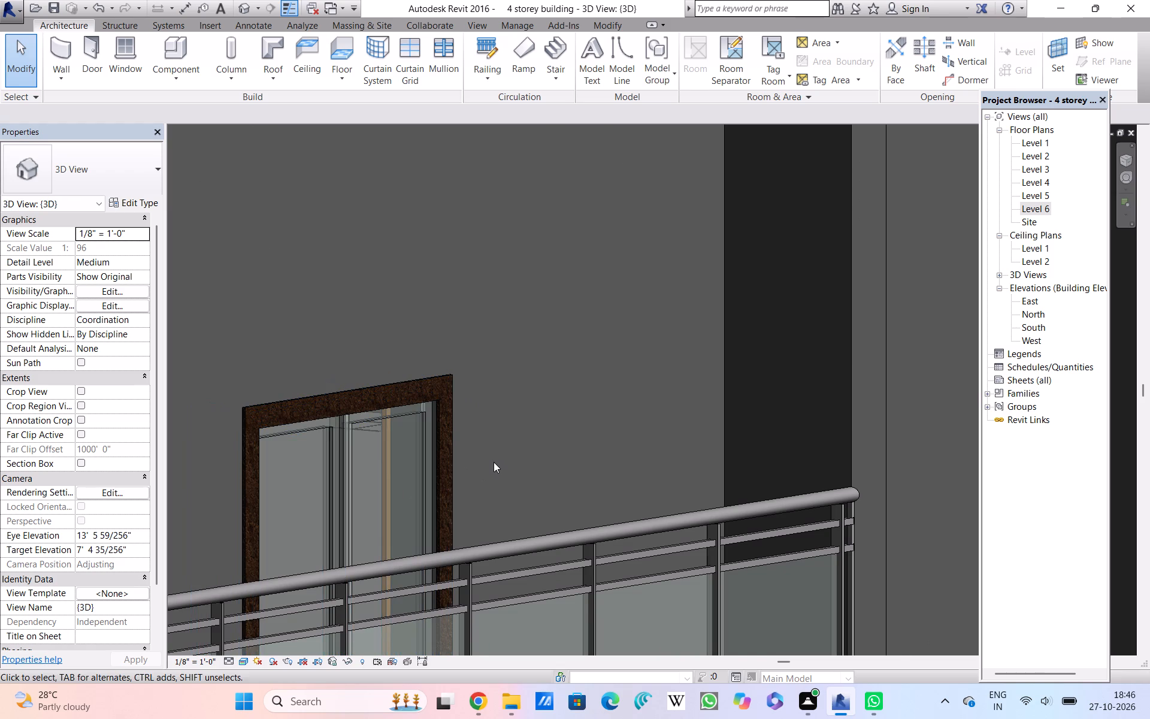
scroll(494, 462, "up", 2)
scroll(494, 462, "down", 5)
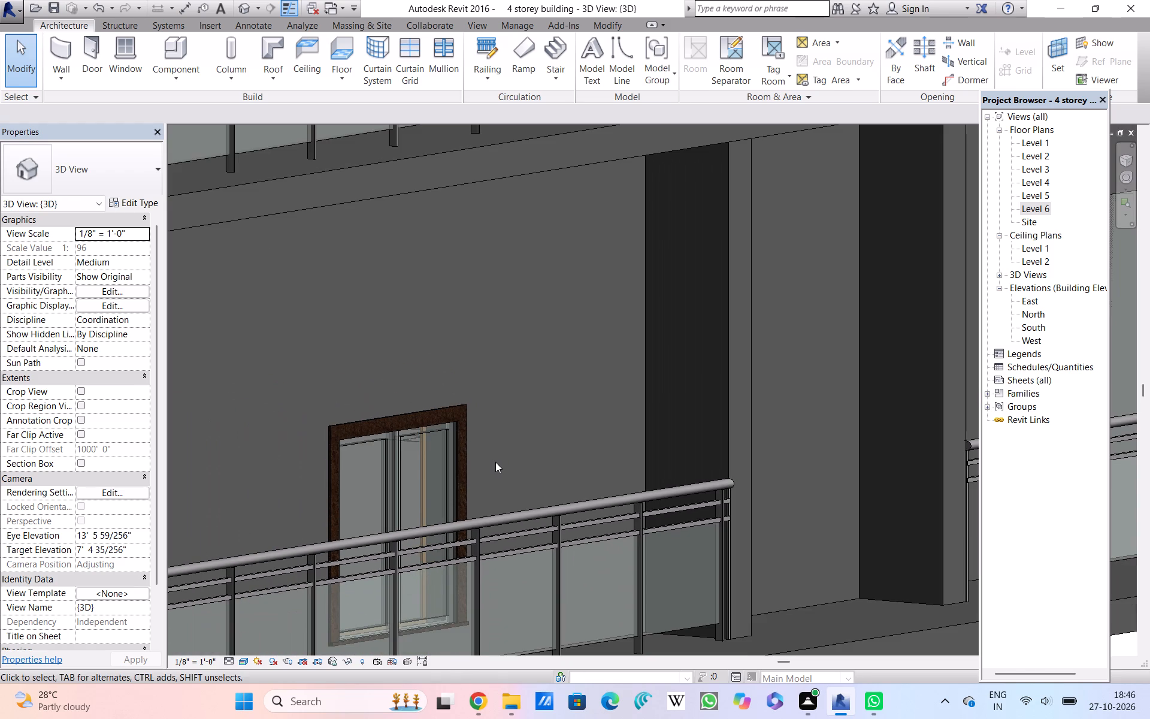
Review the facade straight on, comparing its stacked balconies, windows, doors, floor slabs and ground-level columns.
middle_click_drag(495, 462, 468, 428, "shift")
scroll(423, 406, "down", 3)
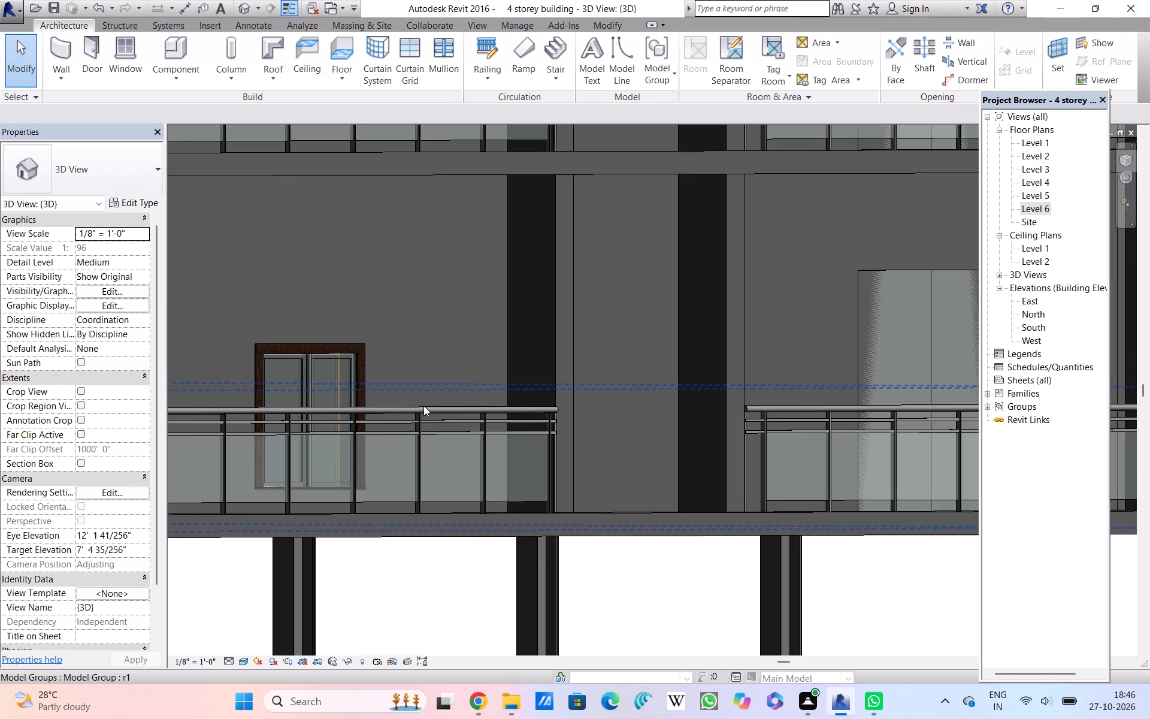
scroll(423, 406, "down", 1)
scroll(449, 325, "down", 1)
middle_click_drag(442, 348, 448, 493)
scroll(446, 475, "down", 4)
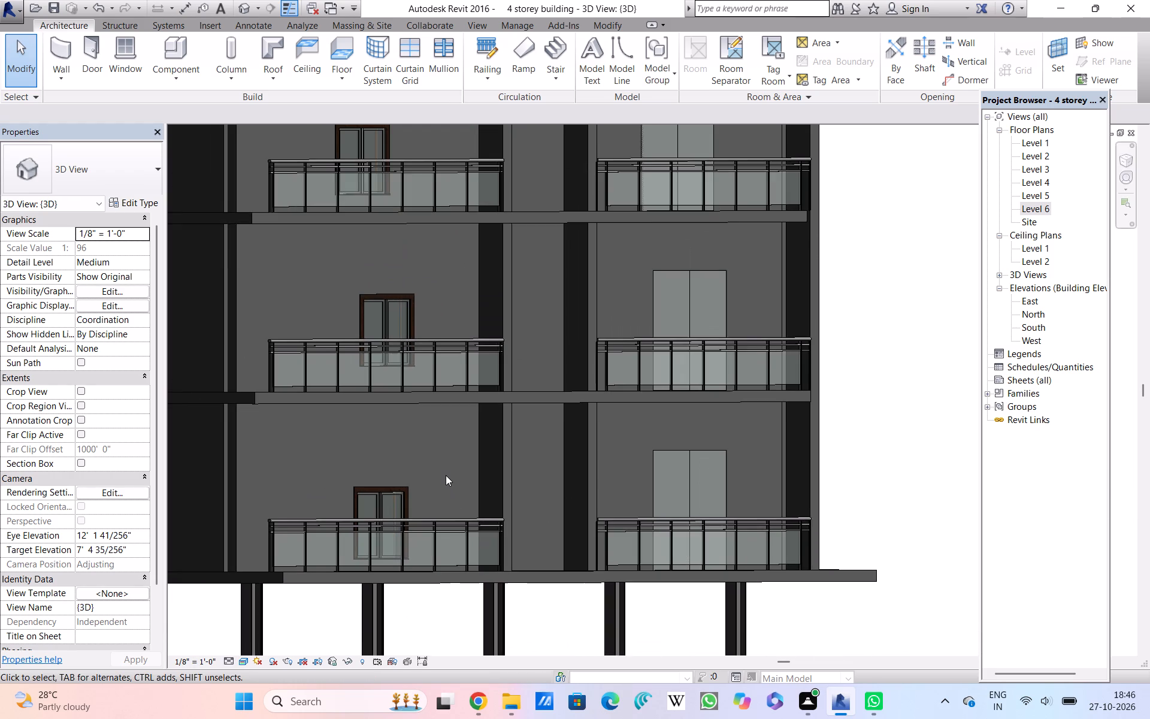
scroll(622, 398, "down", 3)
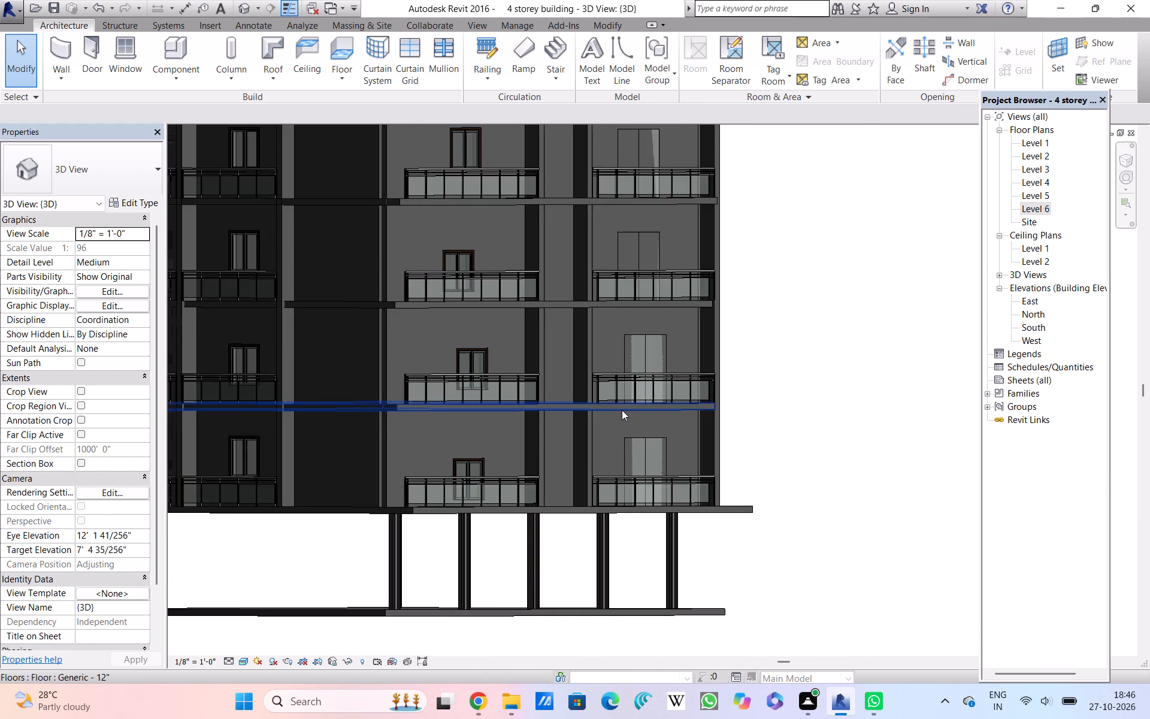
scroll(622, 410, "down", 1)
scroll(516, 414, "up", 5)
scroll(514, 427, "down", 1)
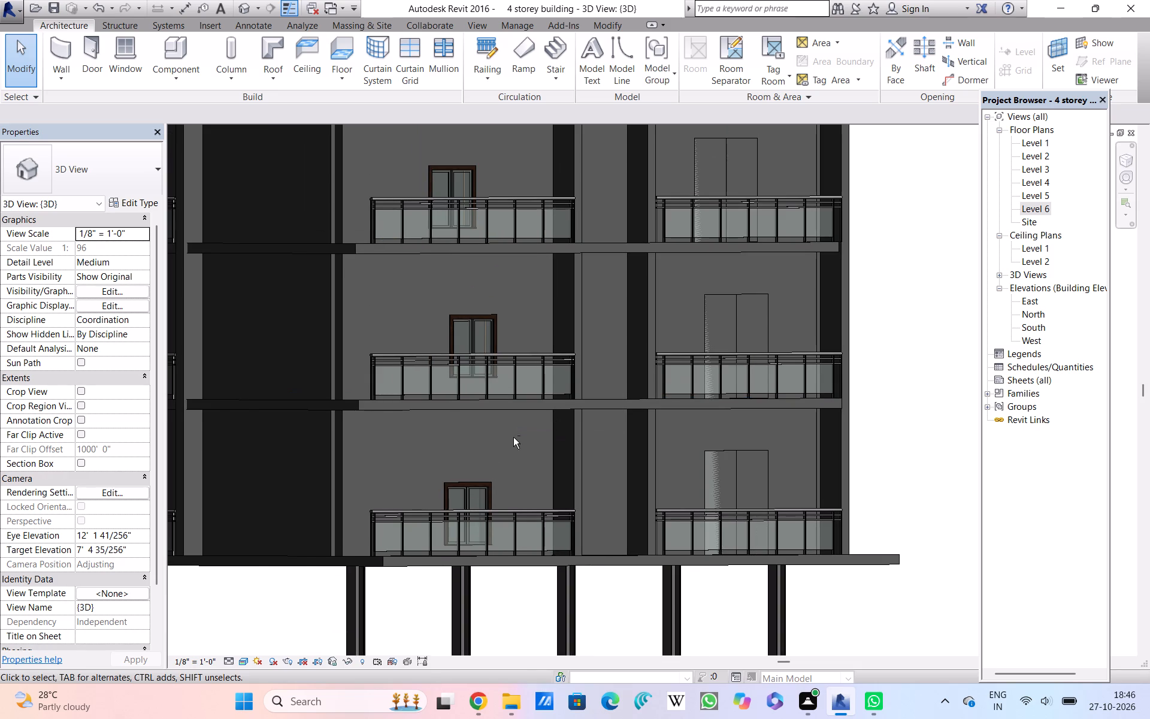
Orbit to another side of the building and examine its casement windows, double doors and balcony railings on each storey.
middle_click_drag(513, 437, 669, 422, "shift")
middle_click_drag(567, 422, 609, 446, "shift")
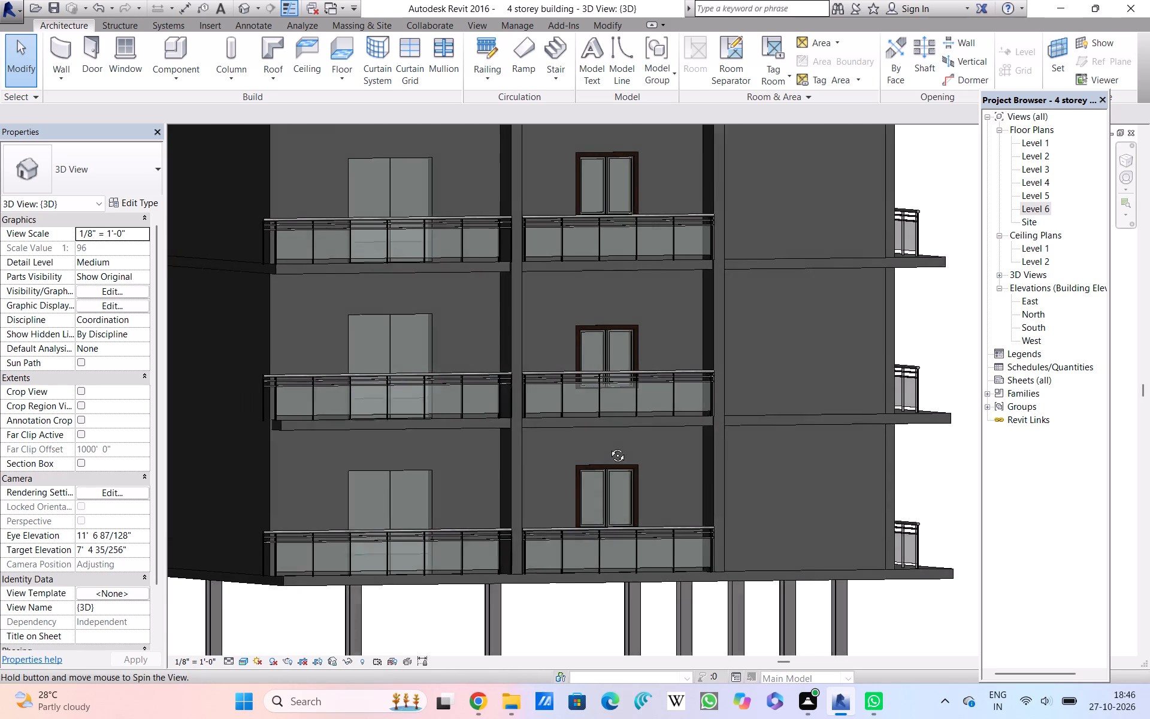
middle_click_drag(609, 446, 611, 449, "shift")
middle_click_drag(529, 434, 474, 428, "shift")
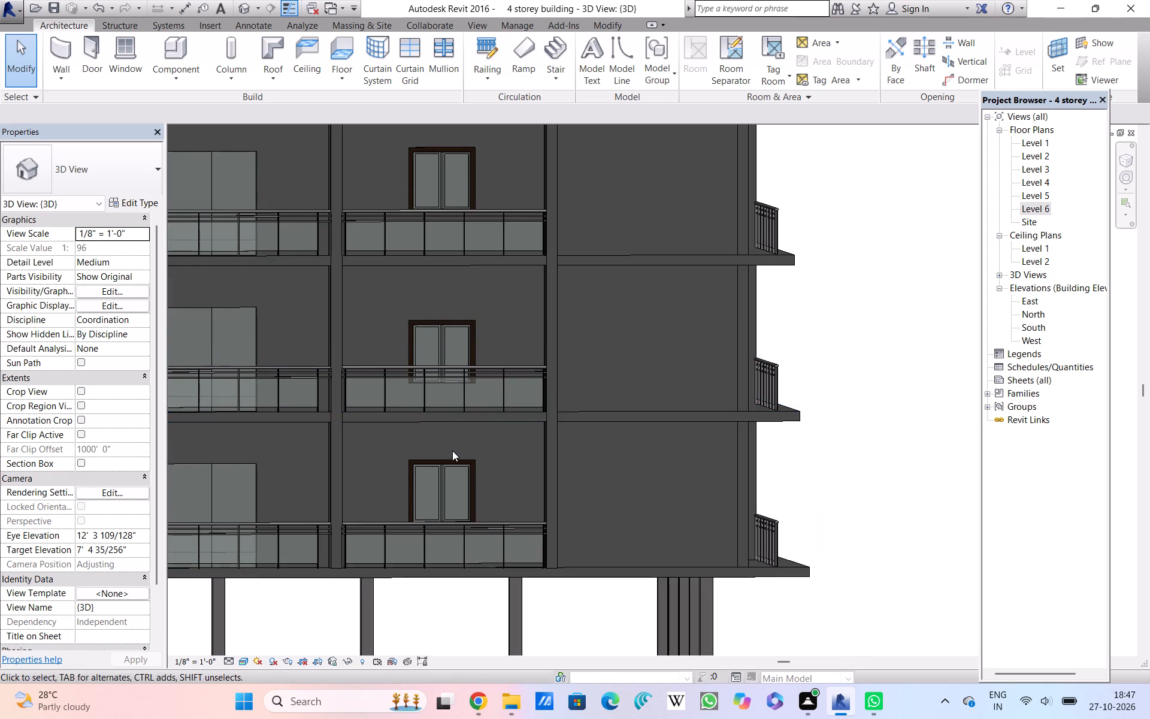
scroll(456, 455, "up", 9)
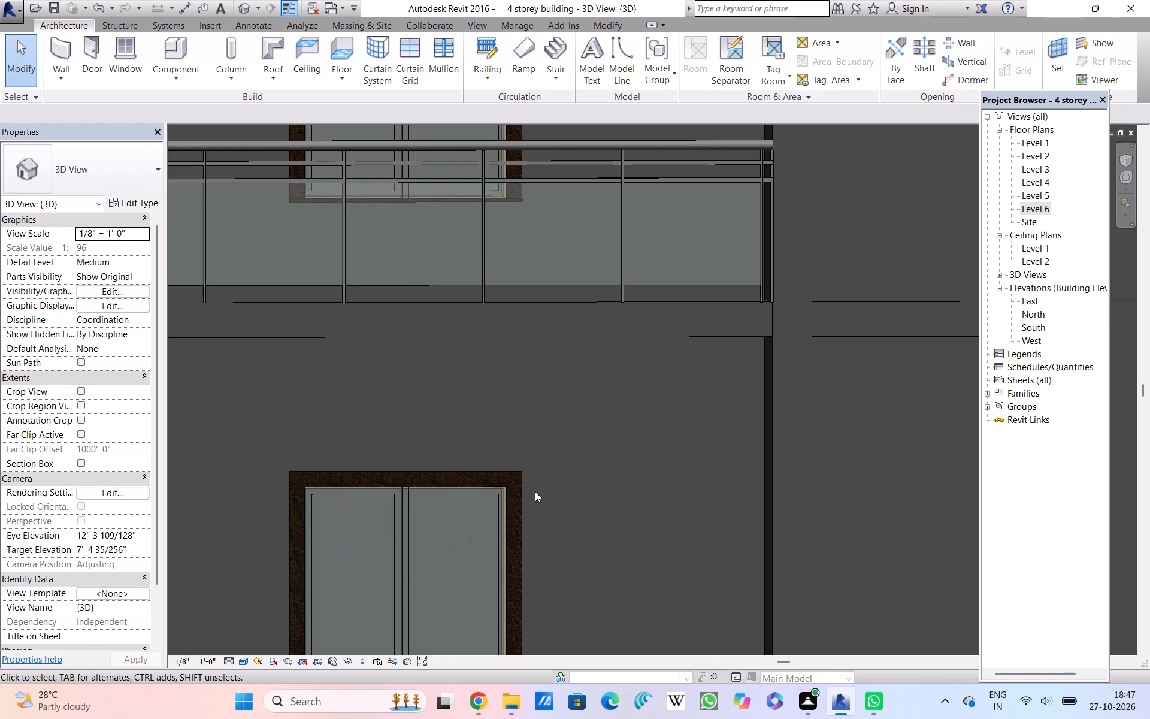
scroll(535, 491, "down", 8)
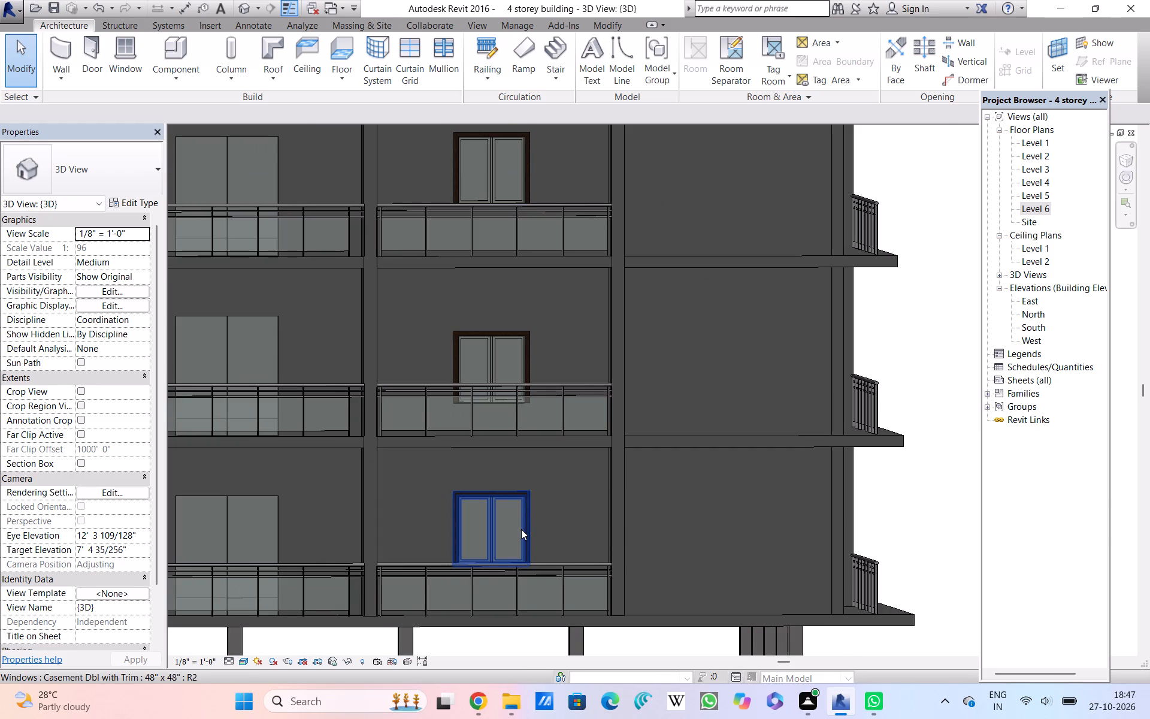
scroll(521, 529, "down", 2)
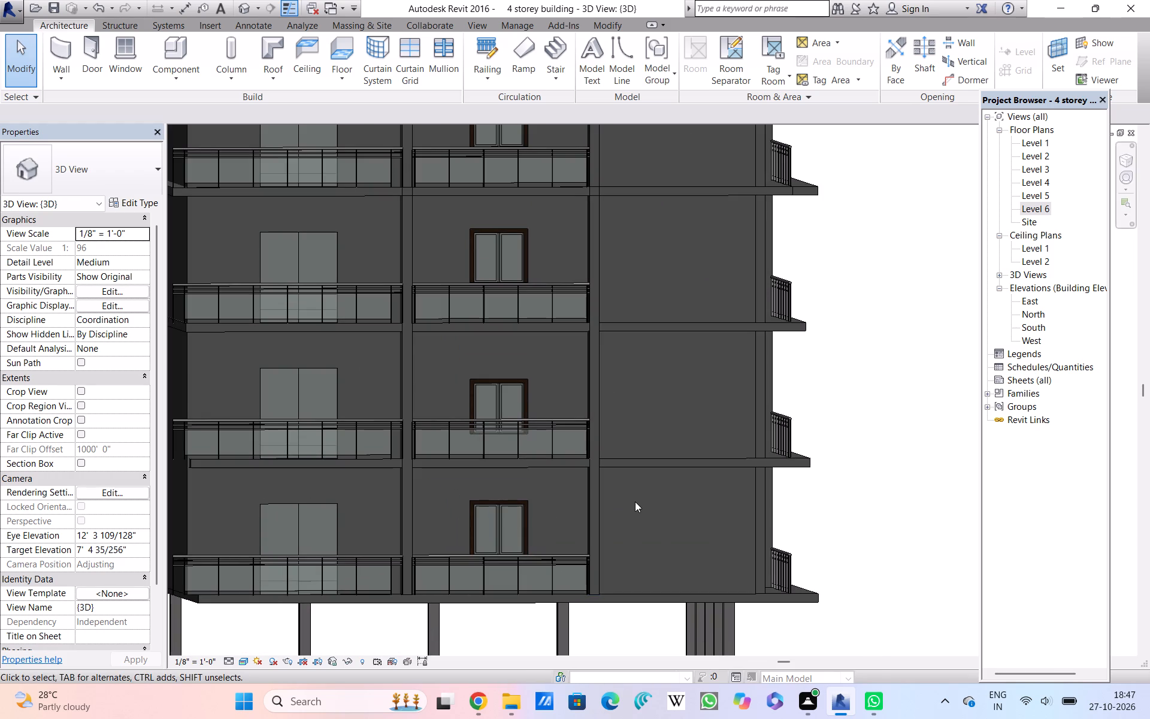
scroll(635, 502, "down", 2)
scroll(635, 503, "up", 4)
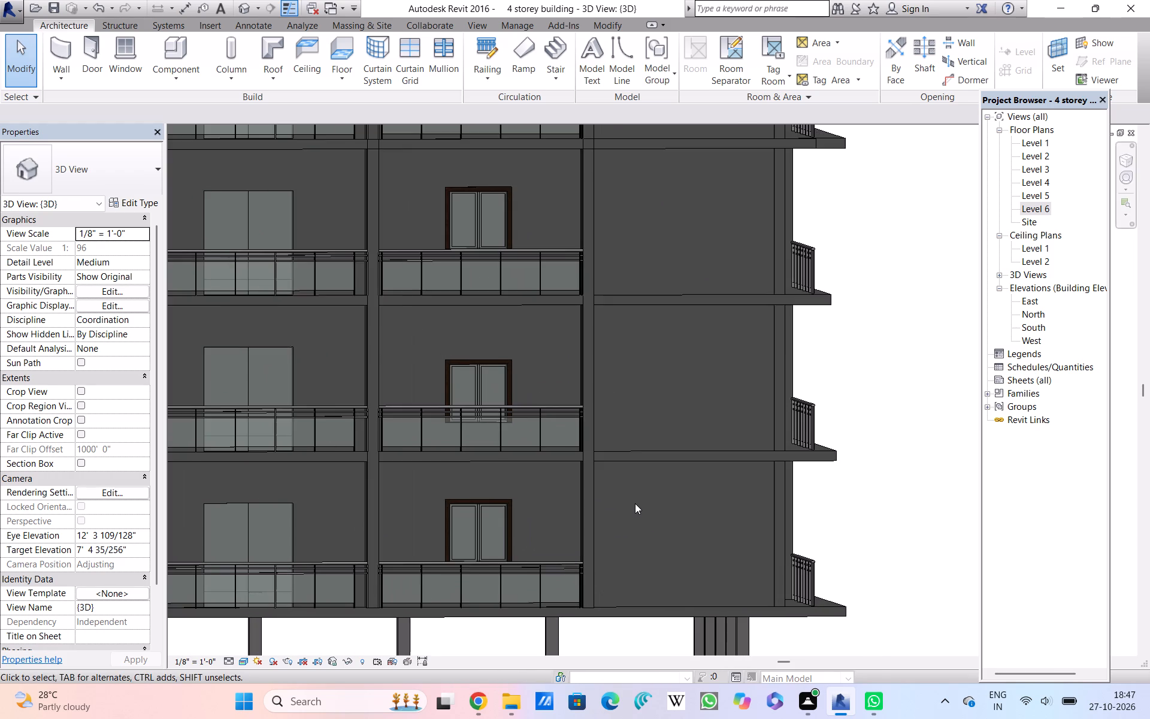
scroll(635, 503, "up", 7)
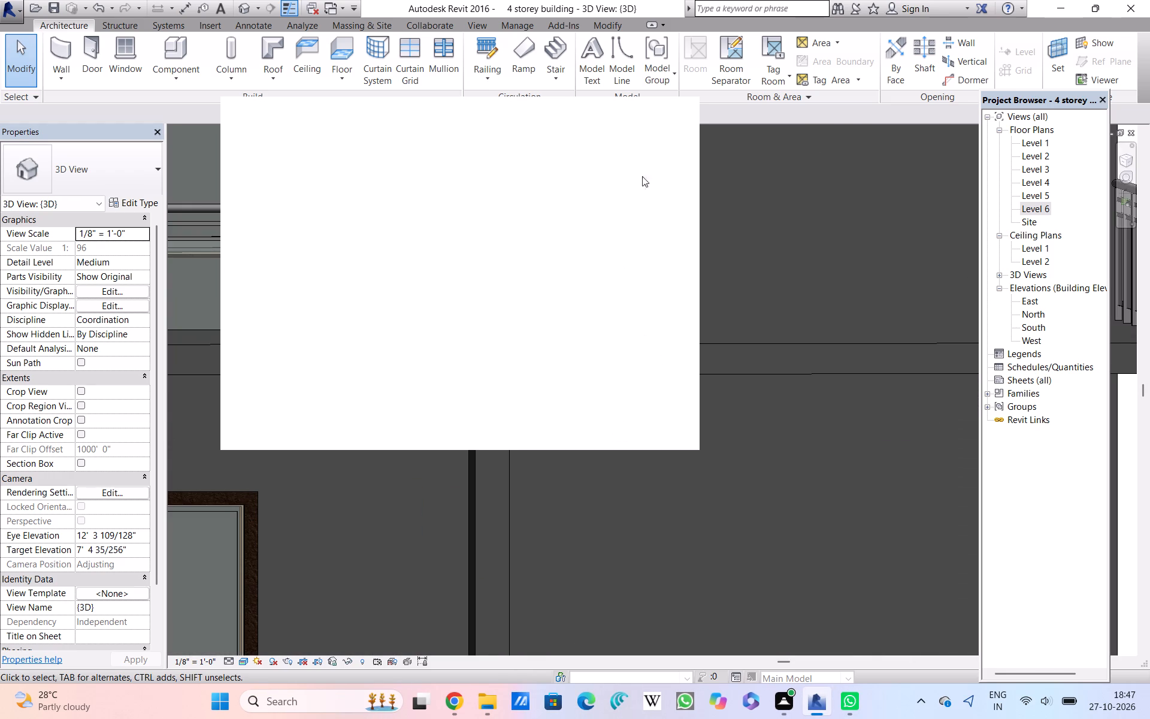
Close the blank pop-up covering the 3D view.
left_click(669, 118)
left_click(669, 118)
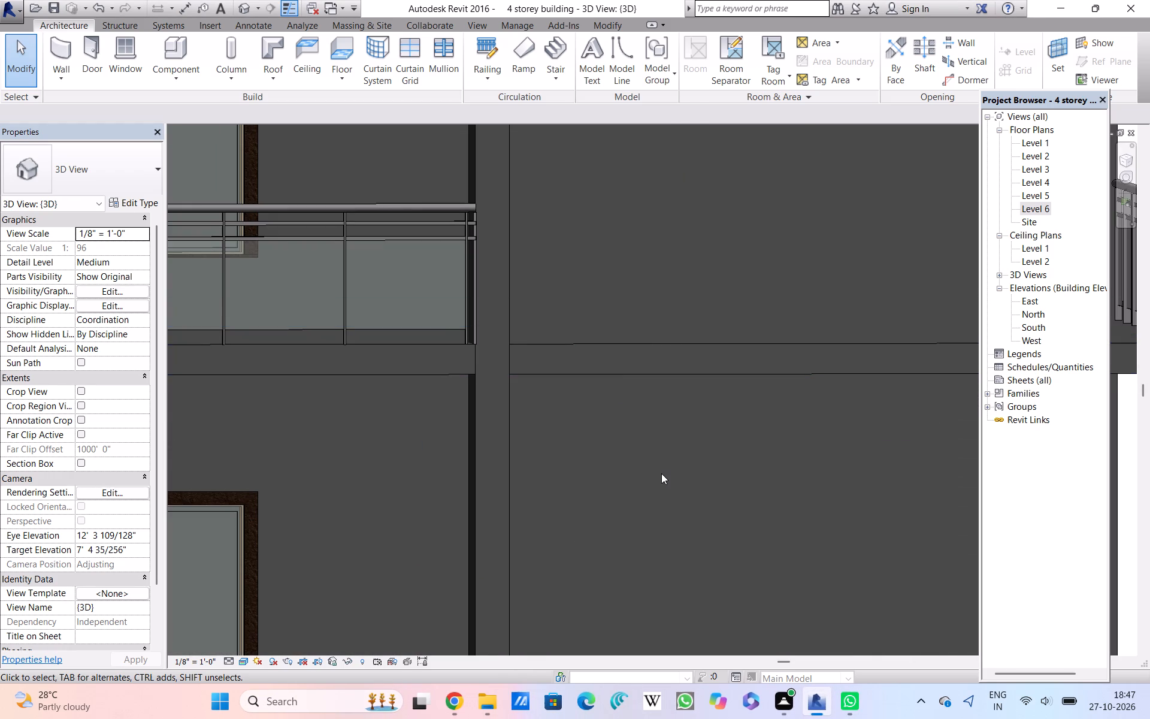
Inspect the plain wall beside the casement-window balconies and the run of balconies along to the double doors at the building corner.
scroll(661, 476, "up", 4)
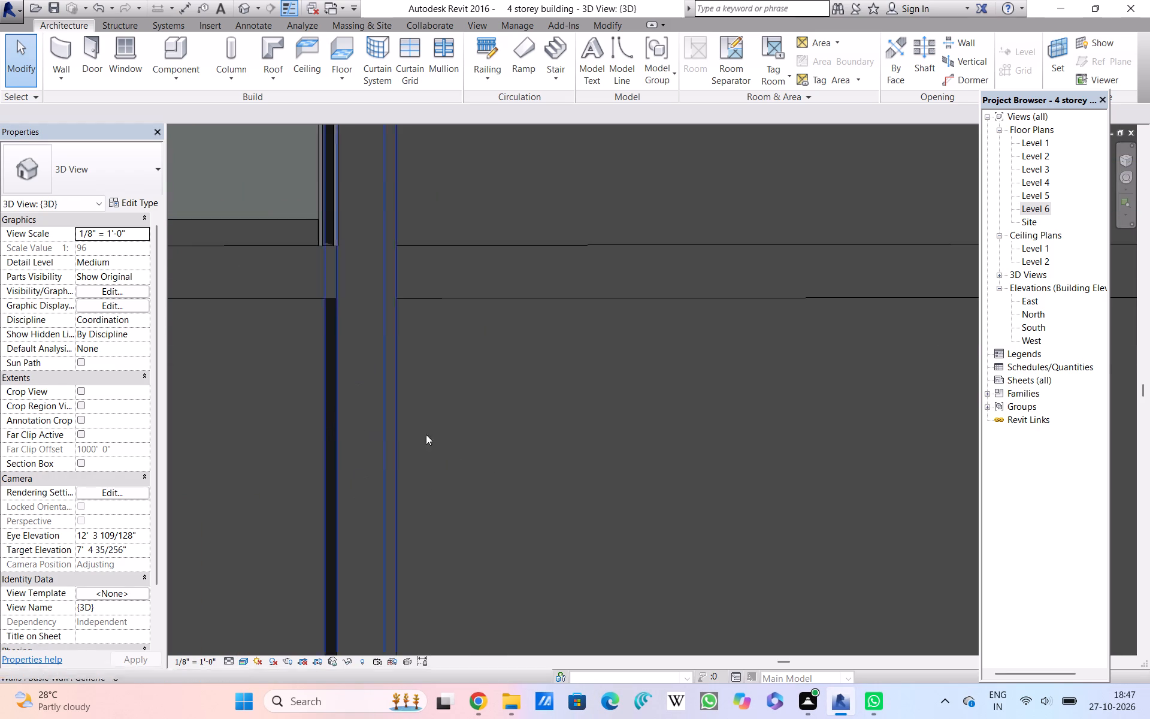
scroll(469, 434, "down", 5)
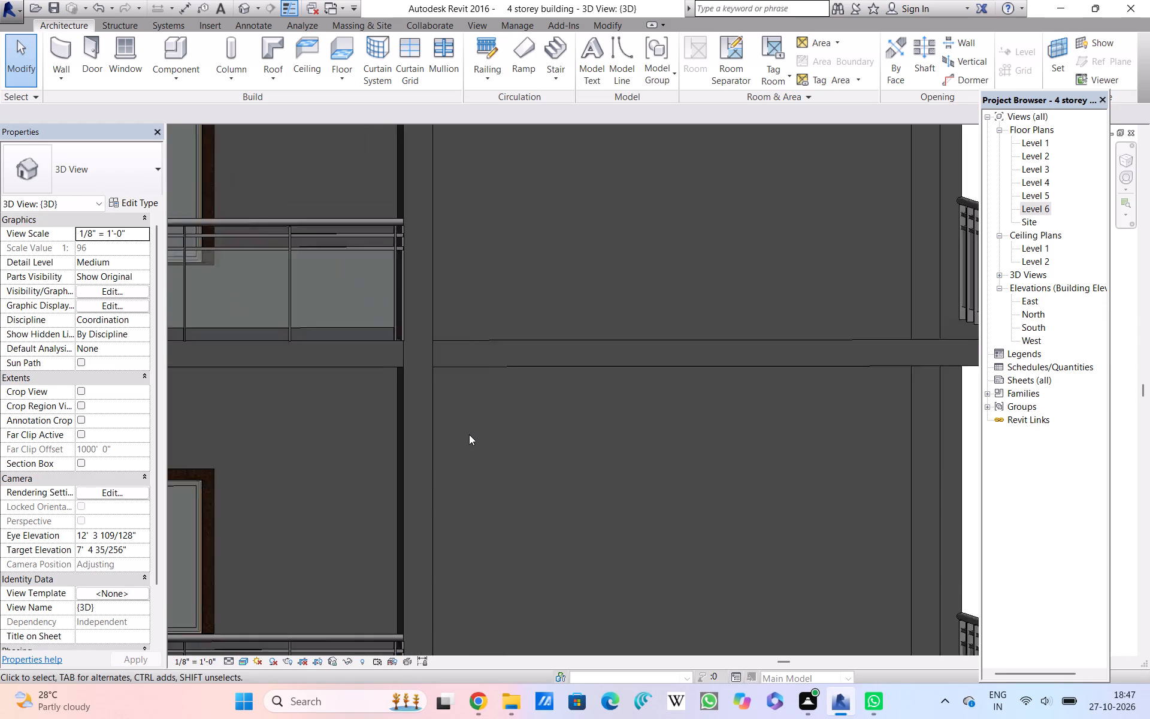
scroll(469, 434, "down", 4)
middle_click_drag(375, 466, 701, 475)
scroll(375, 466, "down", 1)
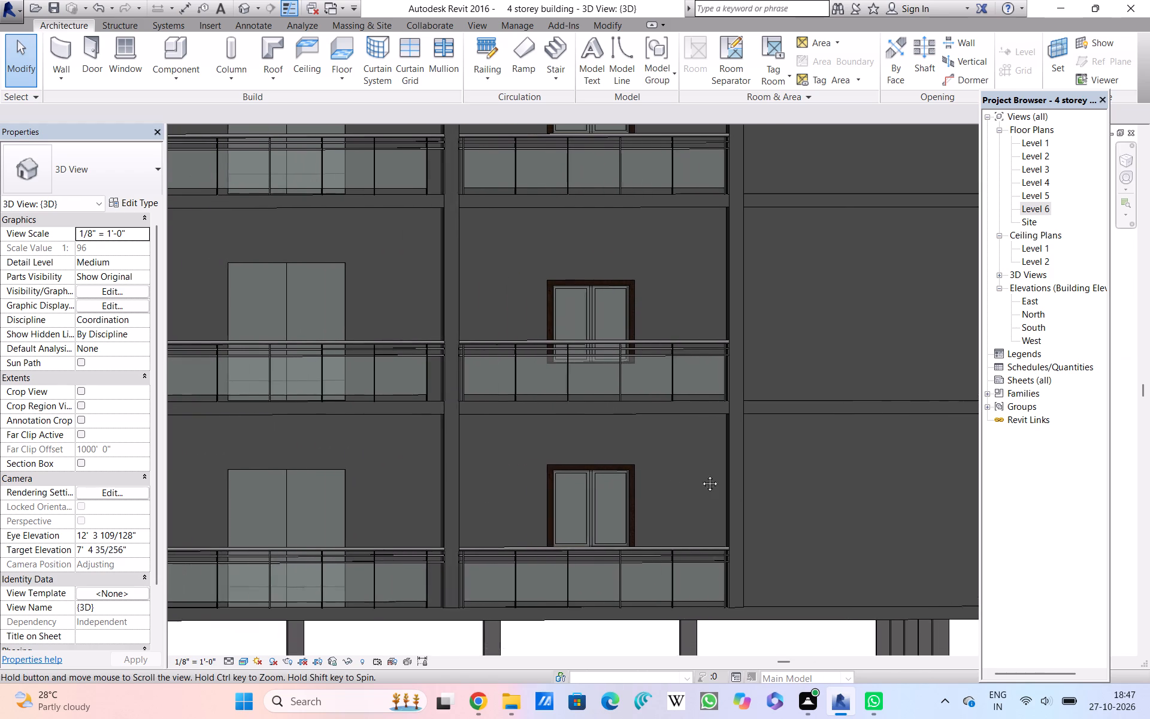
middle_click_drag(701, 475, 709, 475)
middle_click_drag(508, 477, 813, 459)
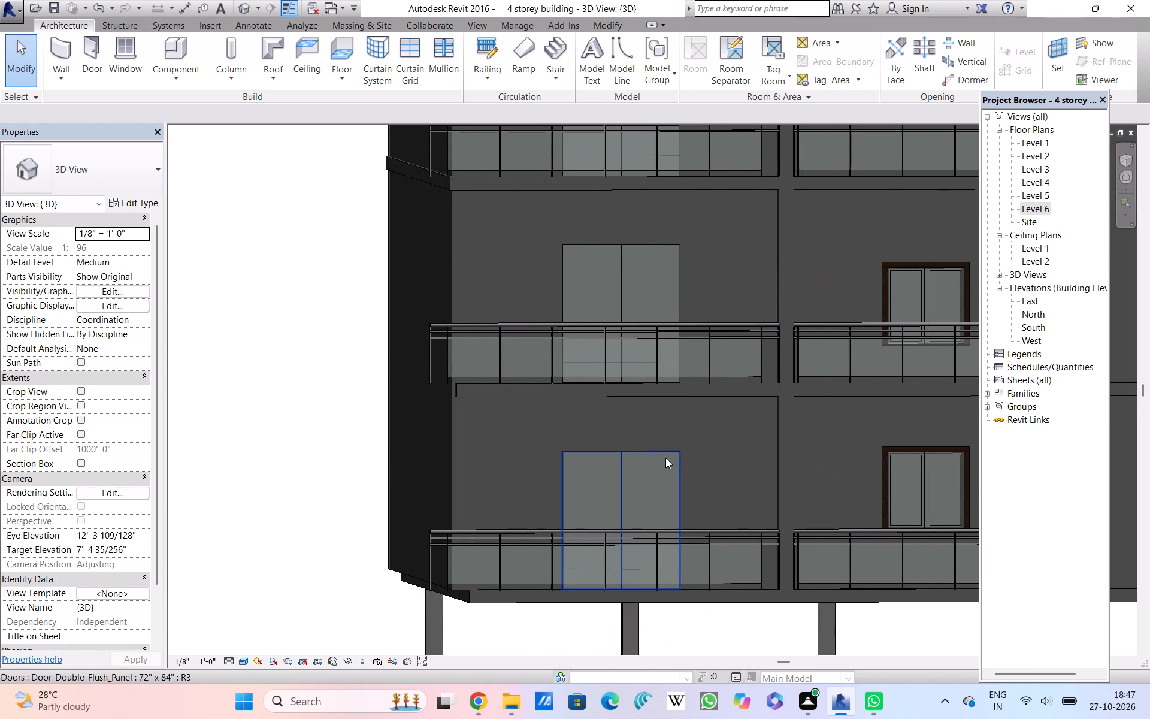
Examine the top edge and centre joint of the lowest double door's panels up close.
scroll(666, 458, "up", 13)
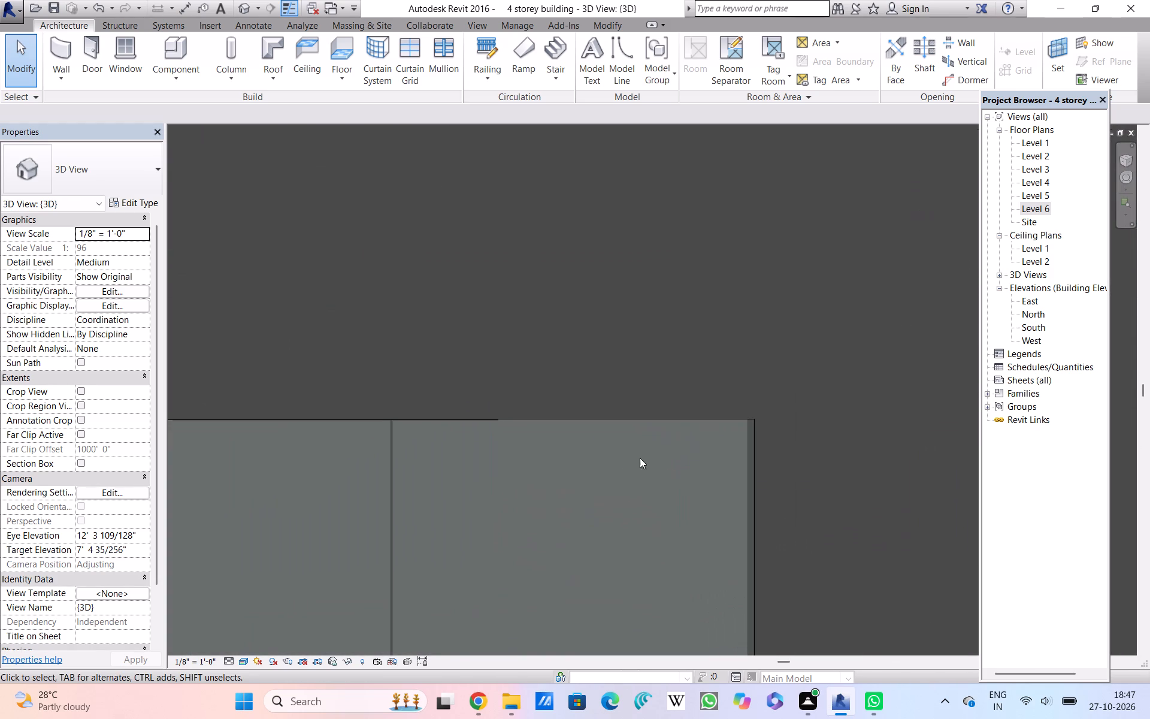
scroll(381, 493, "down", 4)
scroll(381, 493, "up", 1)
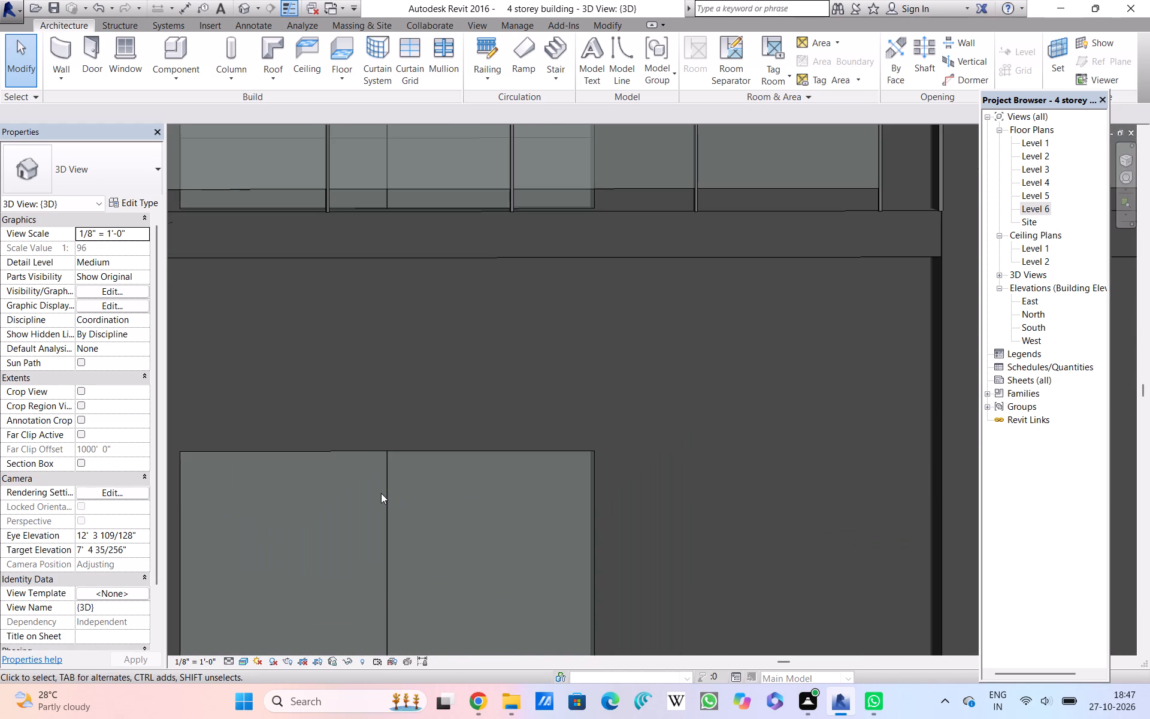
scroll(381, 493, "up", 14)
scroll(381, 493, "down", 3)
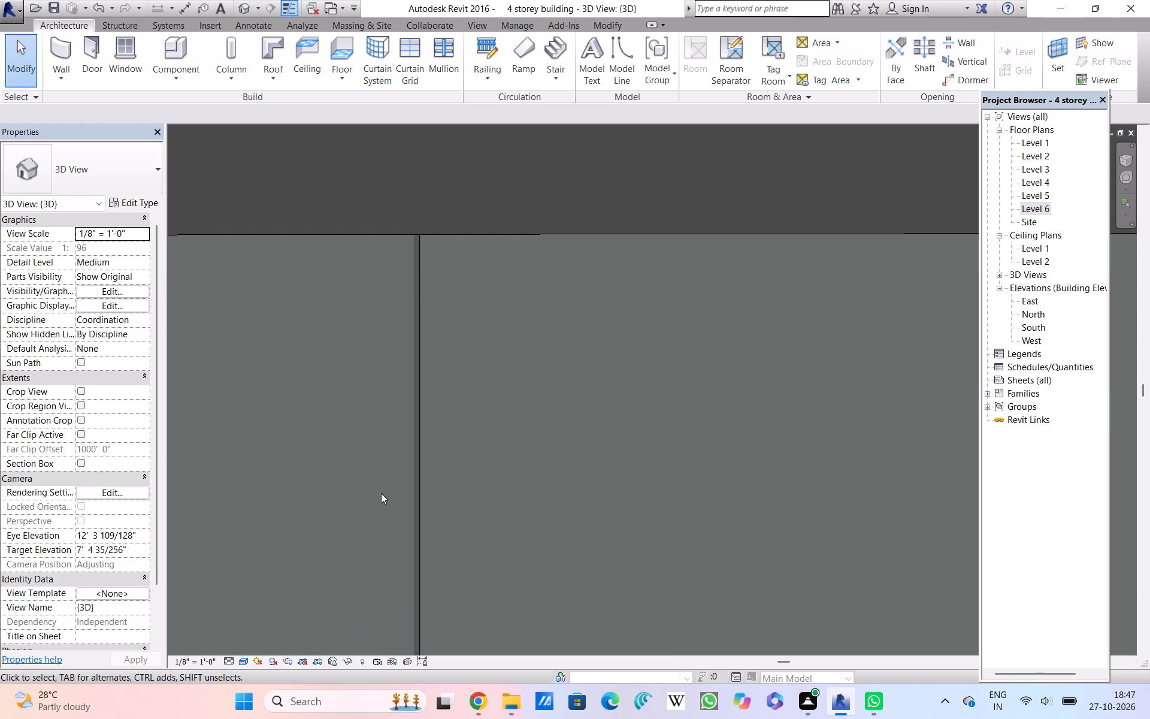
scroll(381, 493, "down", 10)
middle_click_drag(381, 493, 411, 425)
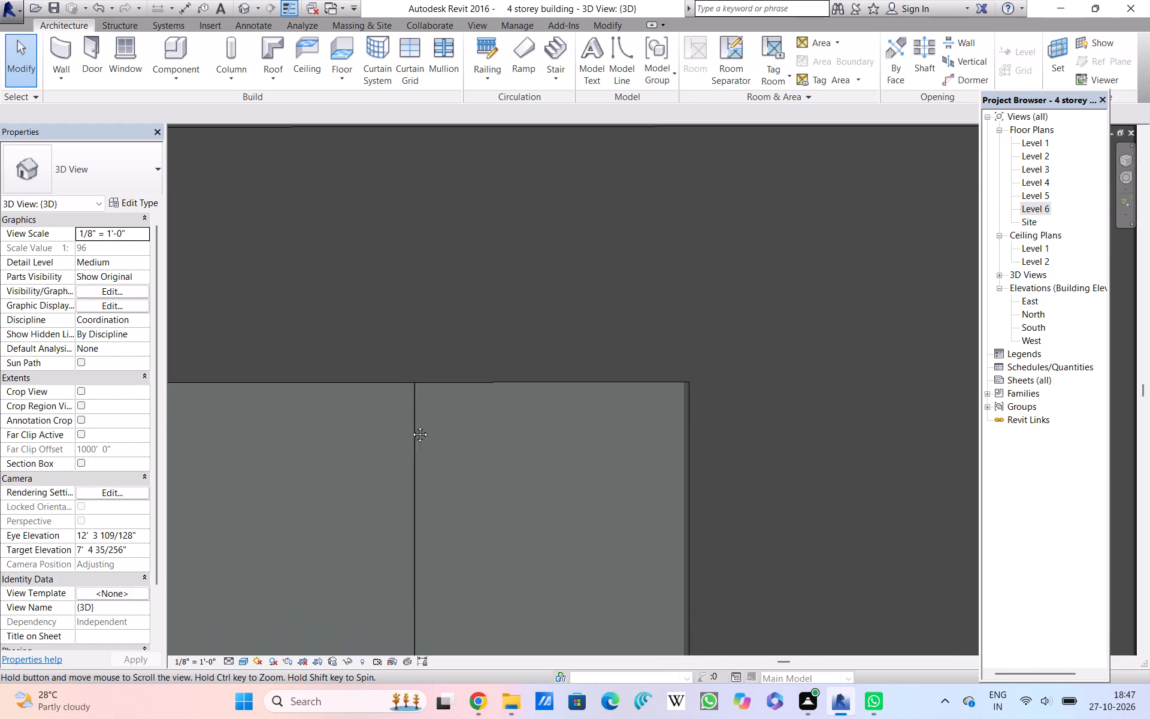
Examine the double door's upper corner up close, along with the balcony railings and slabs of the surrounding storeys.
middle_click_drag(411, 425, 413, 412)
scroll(415, 404, "down", 5)
scroll(570, 451, "up", 4)
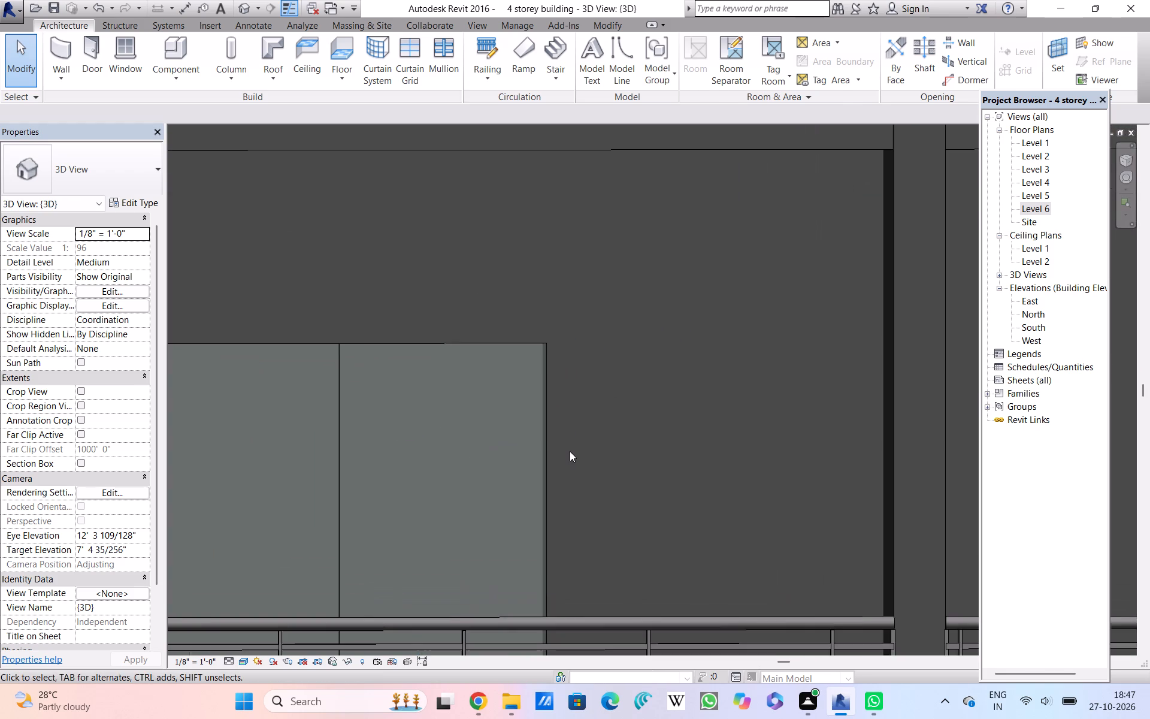
scroll(570, 451, "up", 4)
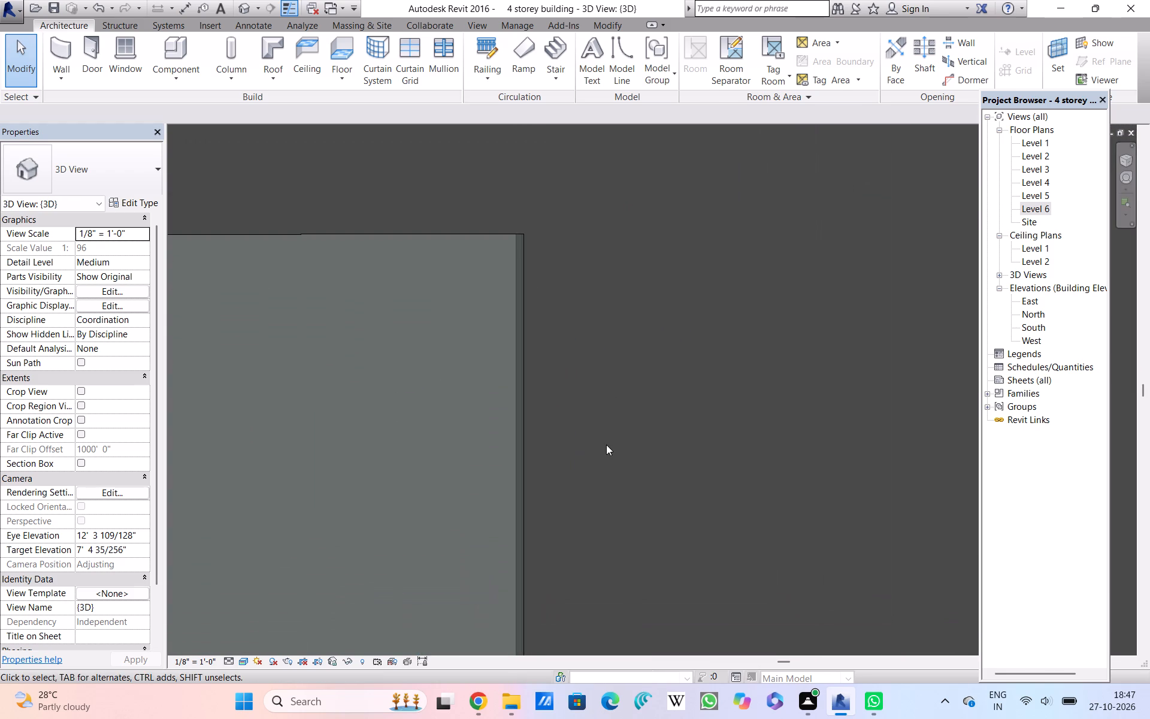
scroll(609, 445, "up", 3)
scroll(609, 445, "down", 5)
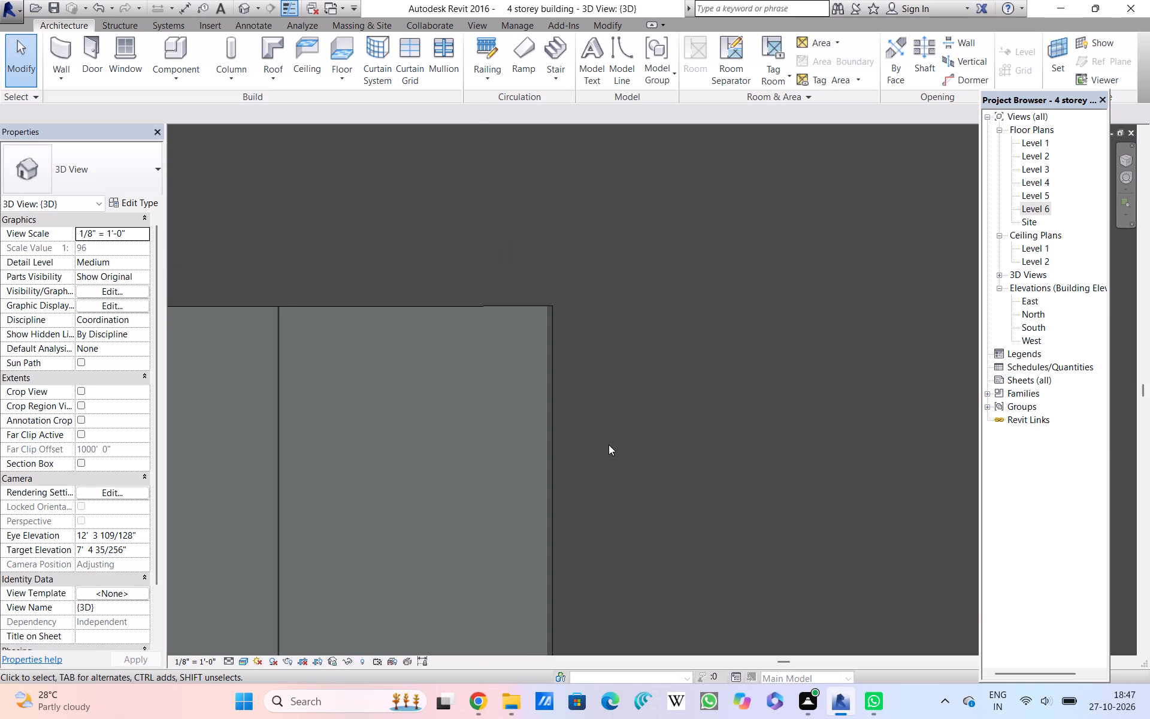
scroll(609, 445, "down", 4)
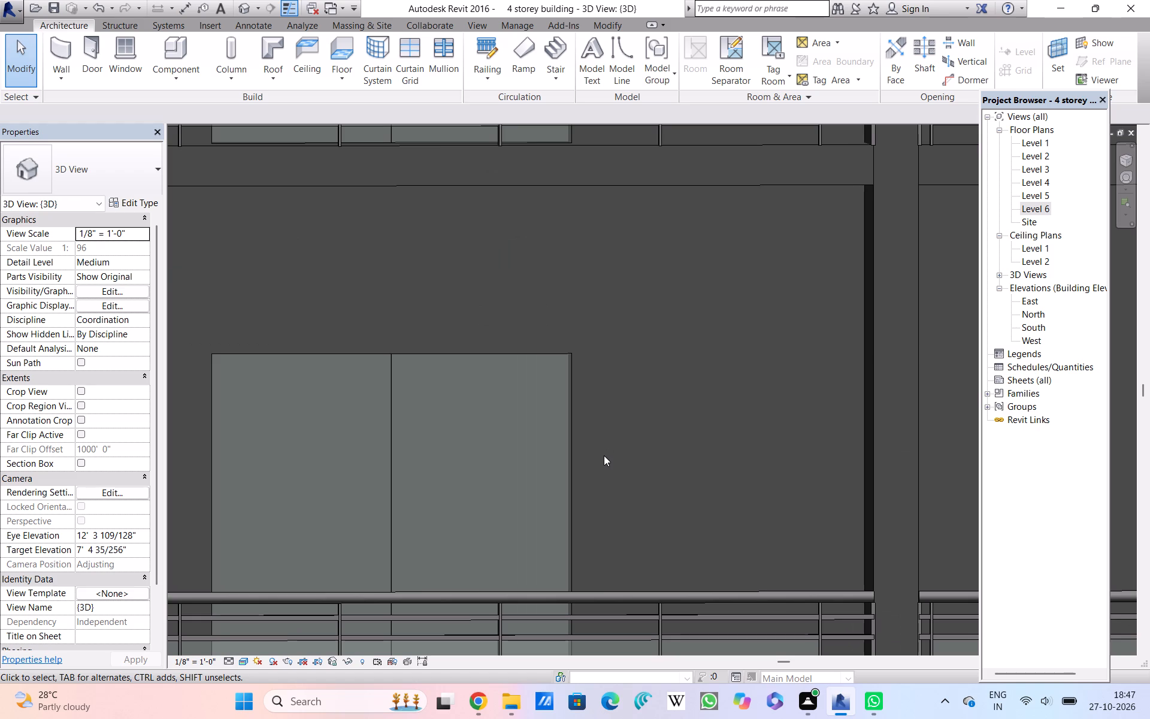
scroll(604, 455, "down", 4)
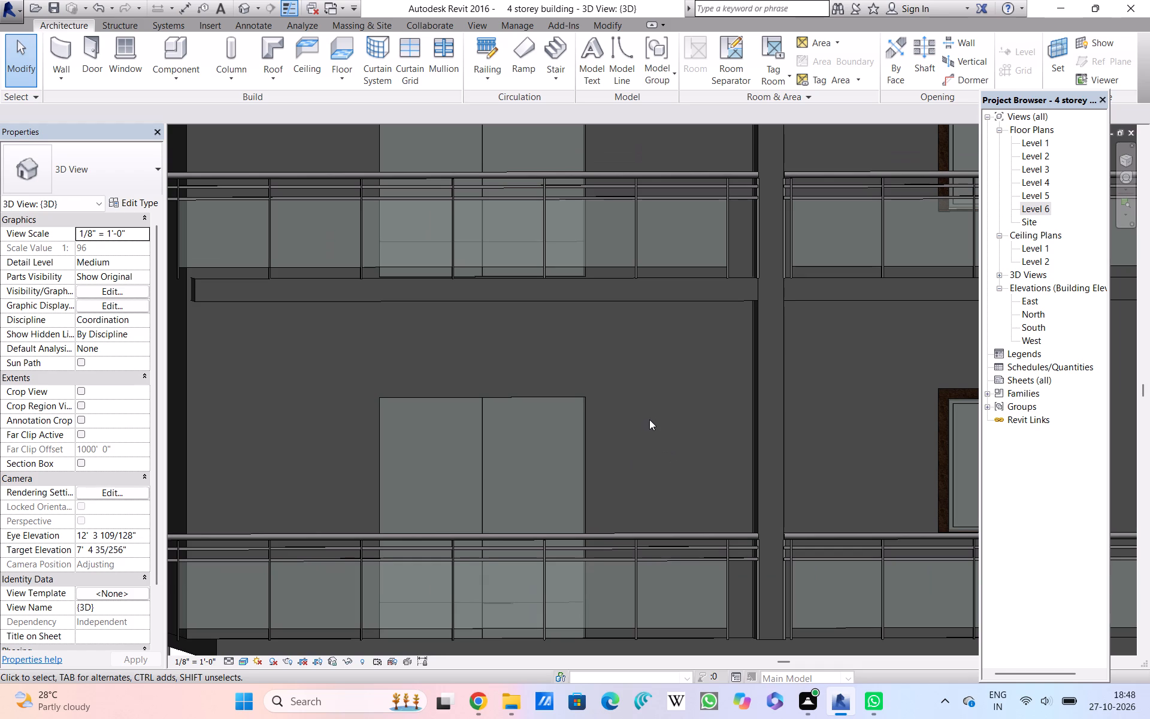
scroll(649, 419, "down", 2)
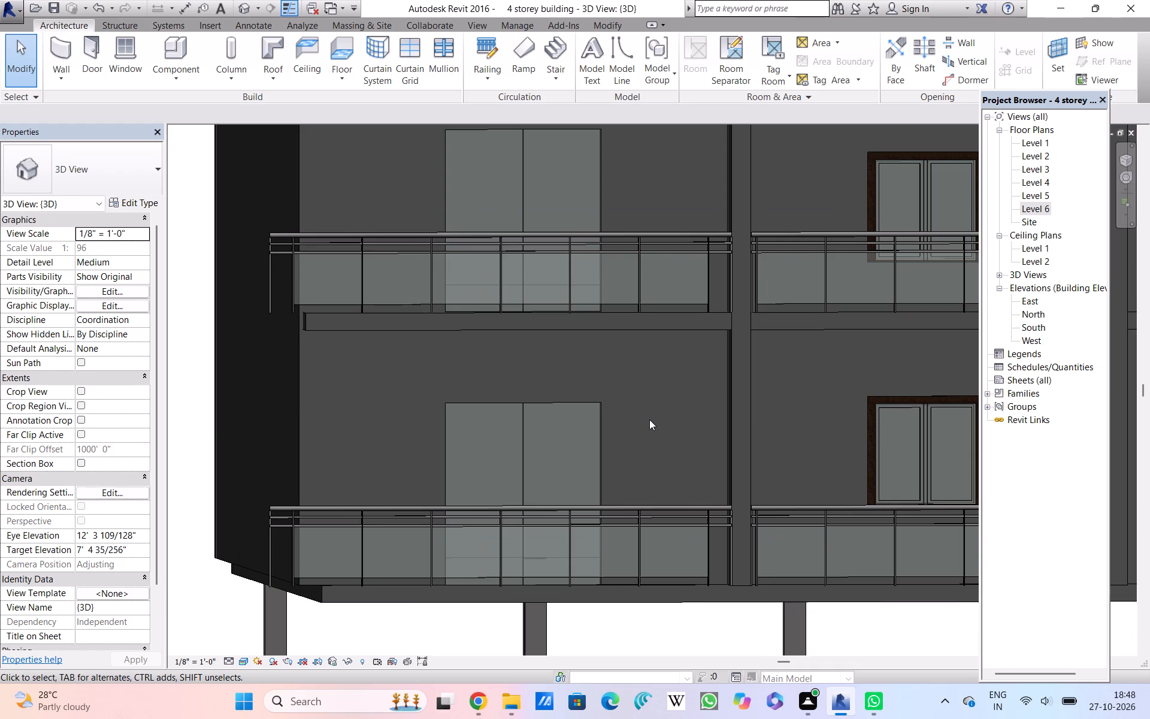
scroll(649, 419, "down", 2)
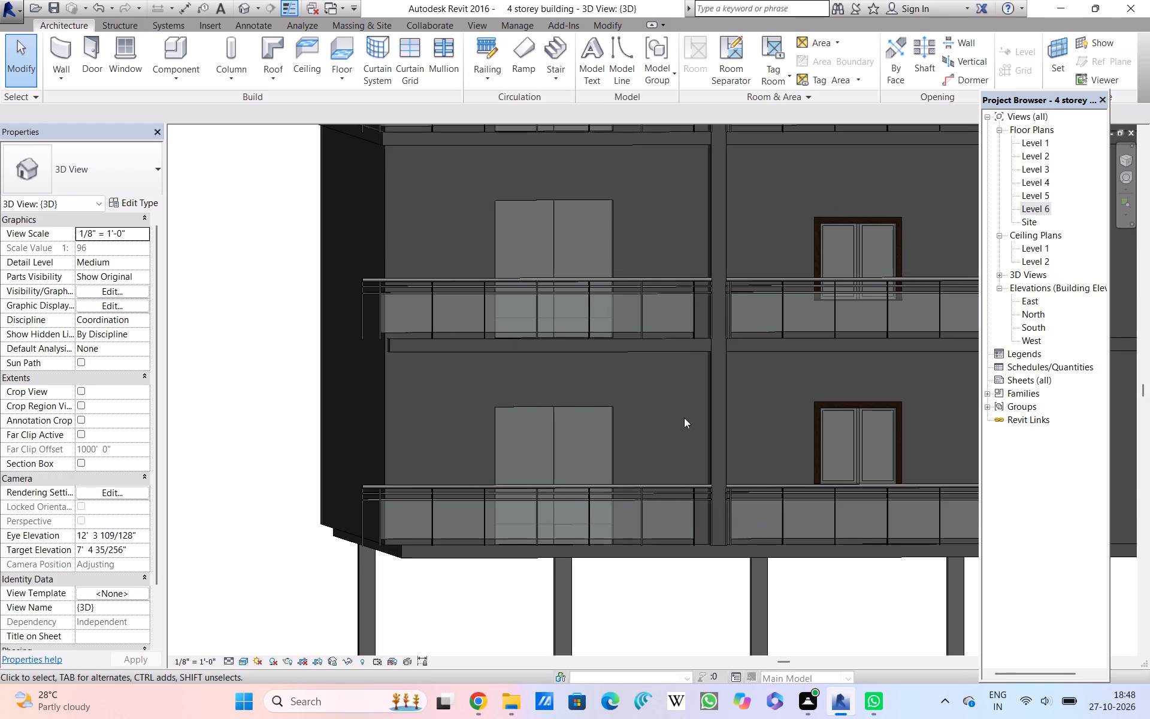
Inspect the casement-window balconies, the adjoining plain wall, and the column and slab edge between the window and double-door balconies.
middle_click_drag(753, 404, 407, 467)
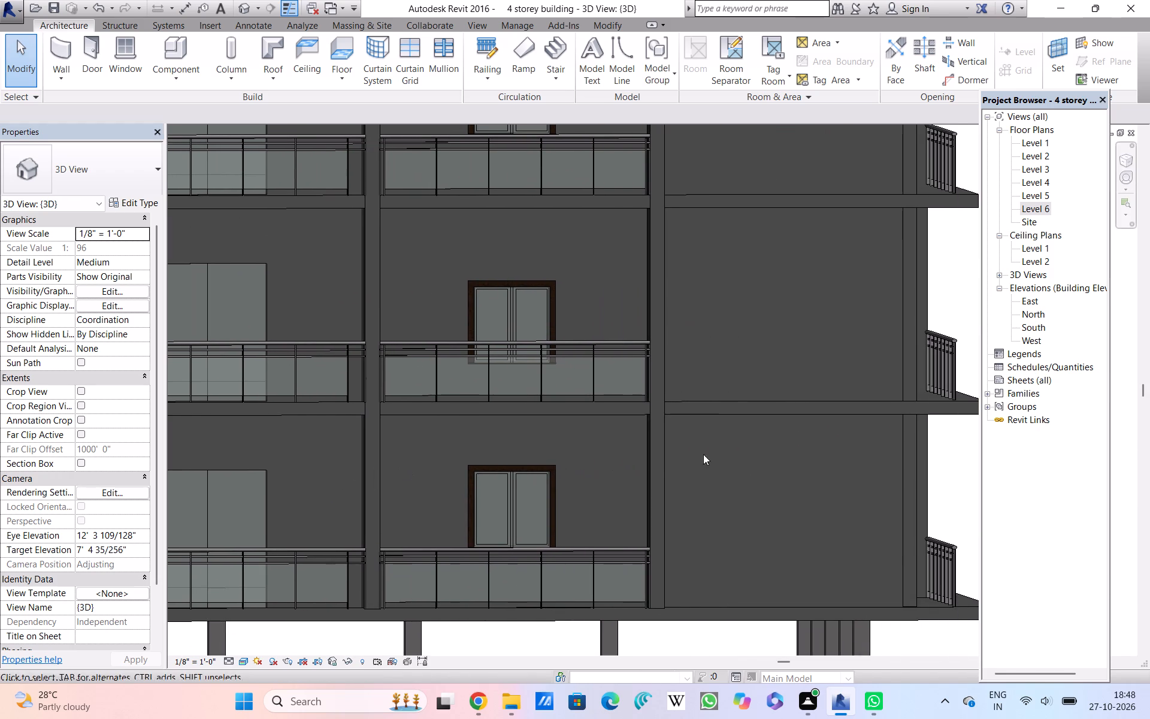
scroll(737, 448, "down", 1)
middle_click_drag(713, 473, 588, 499)
scroll(588, 499, "up", 3)
middle_click_drag(588, 499, 655, 534)
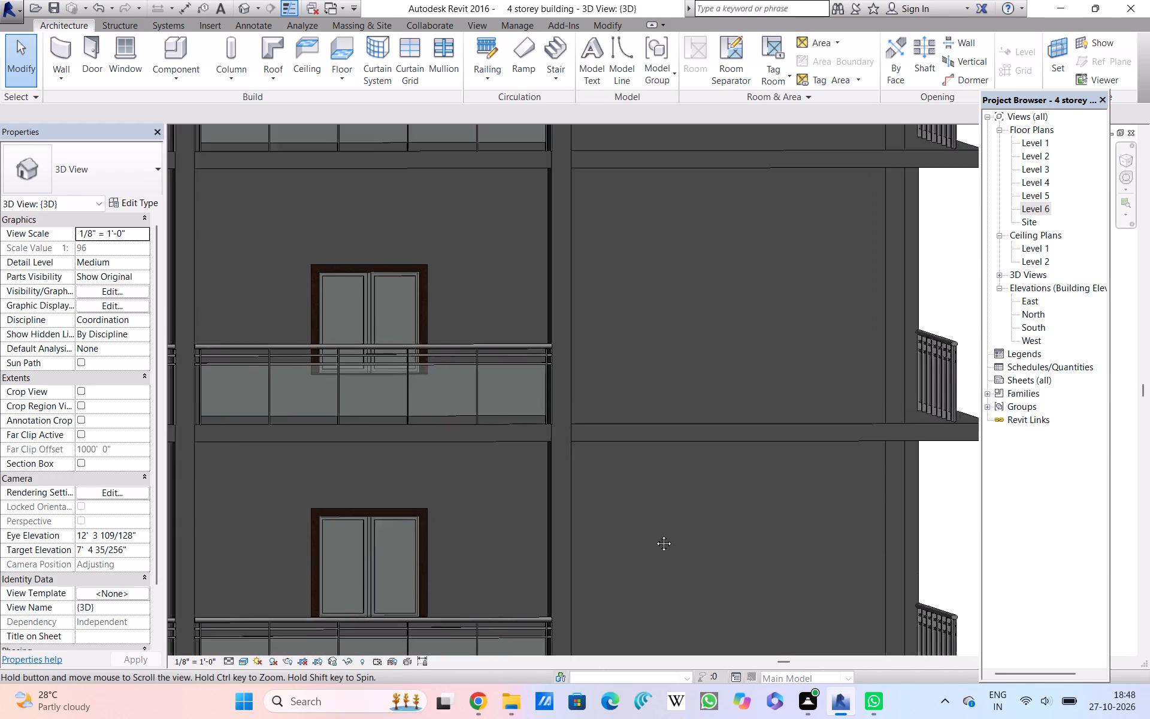
middle_click_drag(655, 534, 872, 498)
scroll(480, 485, "down", 1)
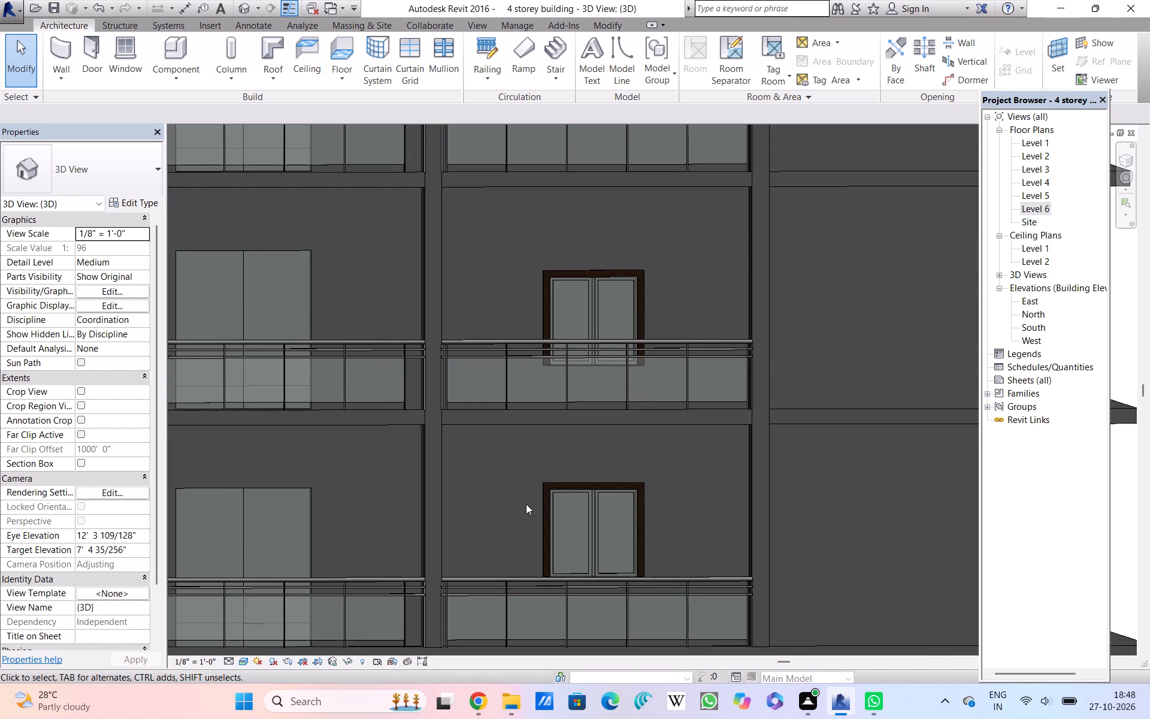
middle_click_drag(502, 482, 747, 494)
scroll(704, 494, "up", 3)
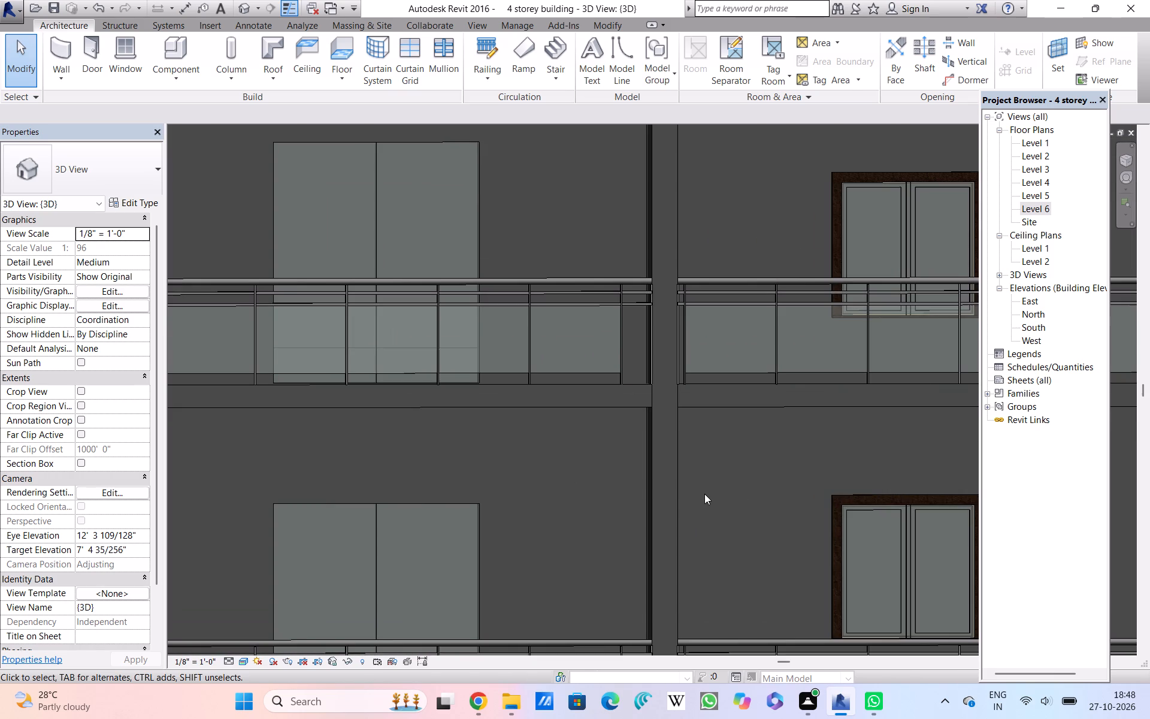
scroll(704, 494, "down", 1)
scroll(704, 494, "up", 2)
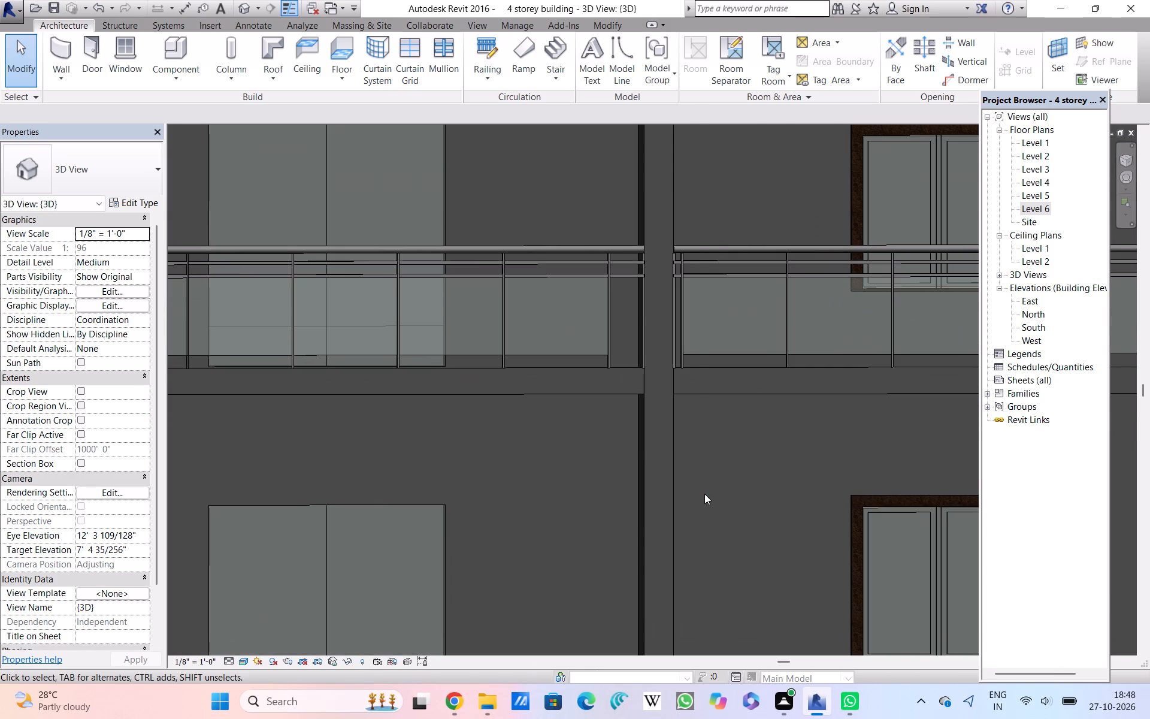
scroll(704, 494, "up", 3)
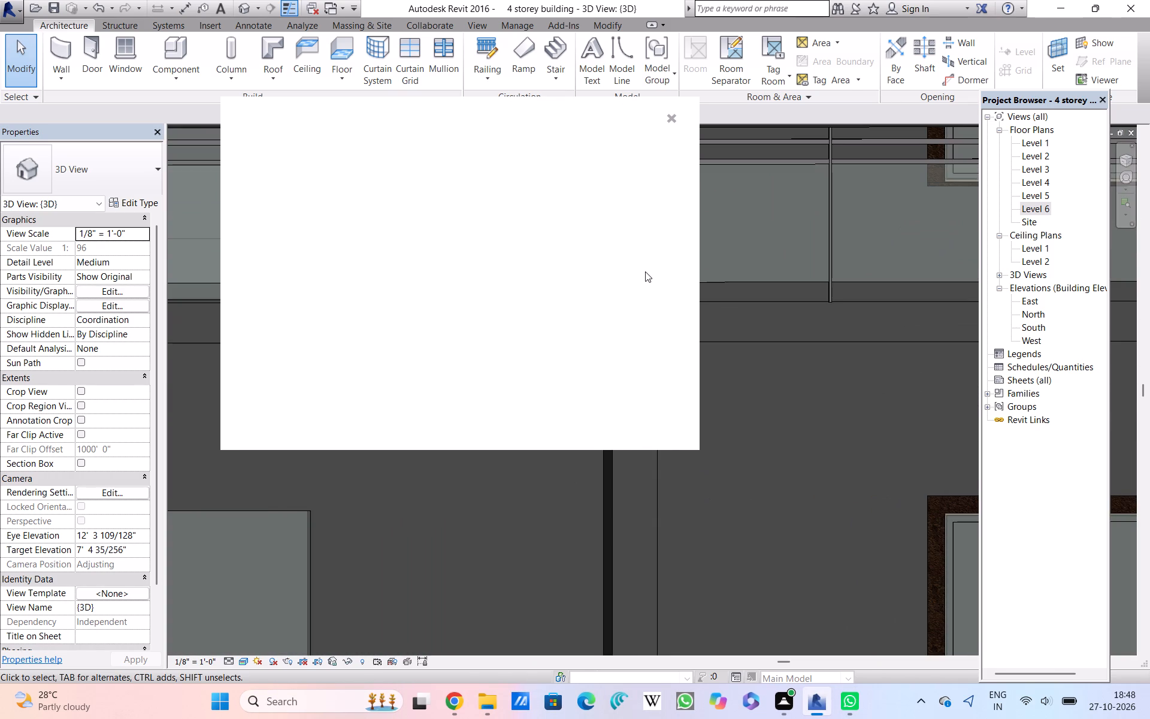
Close the blank pop-up covering the 3D view.
left_click(669, 119)
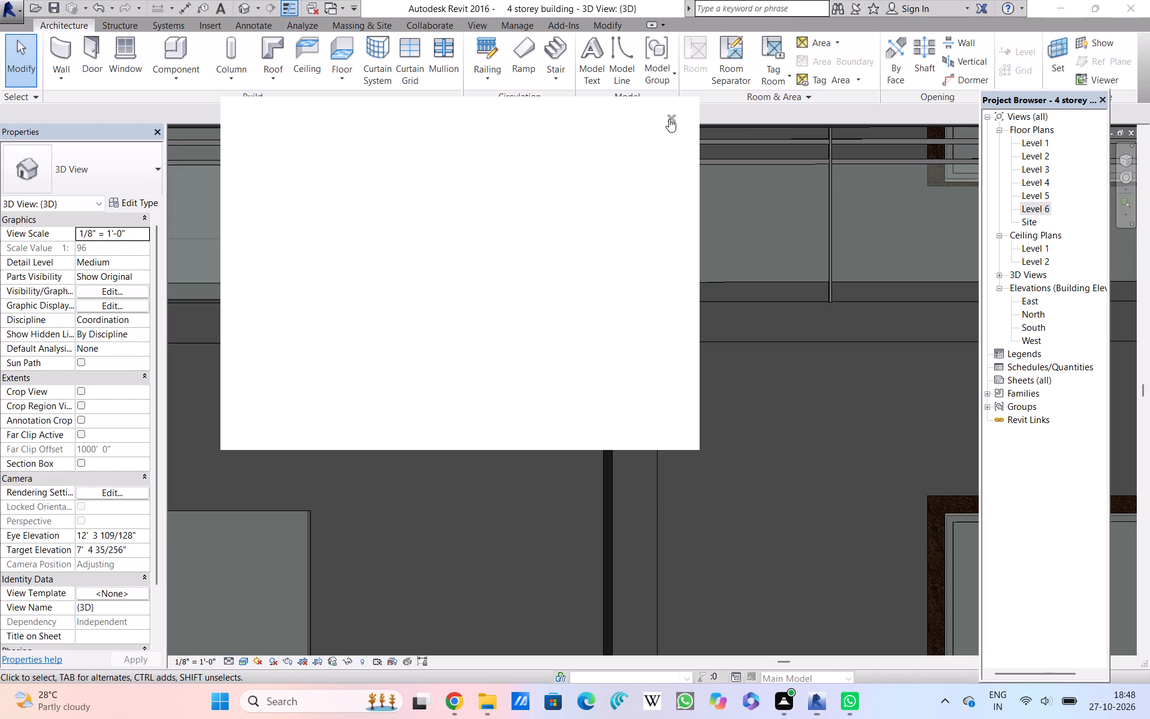
left_click(669, 119)
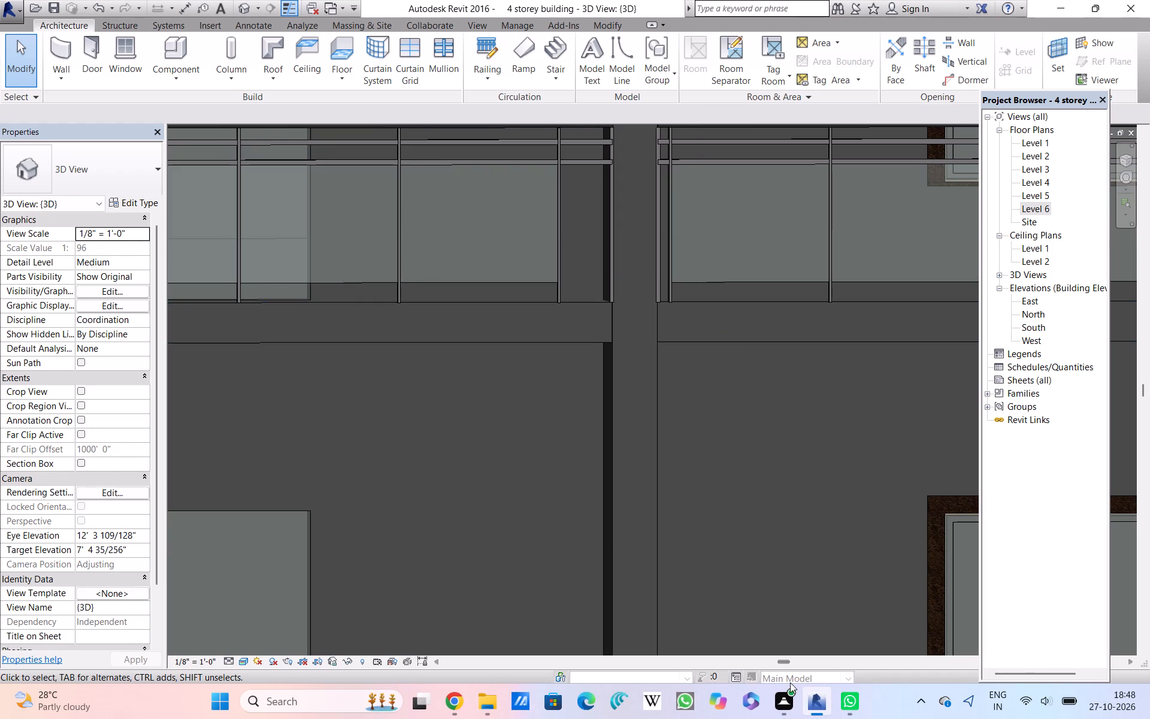
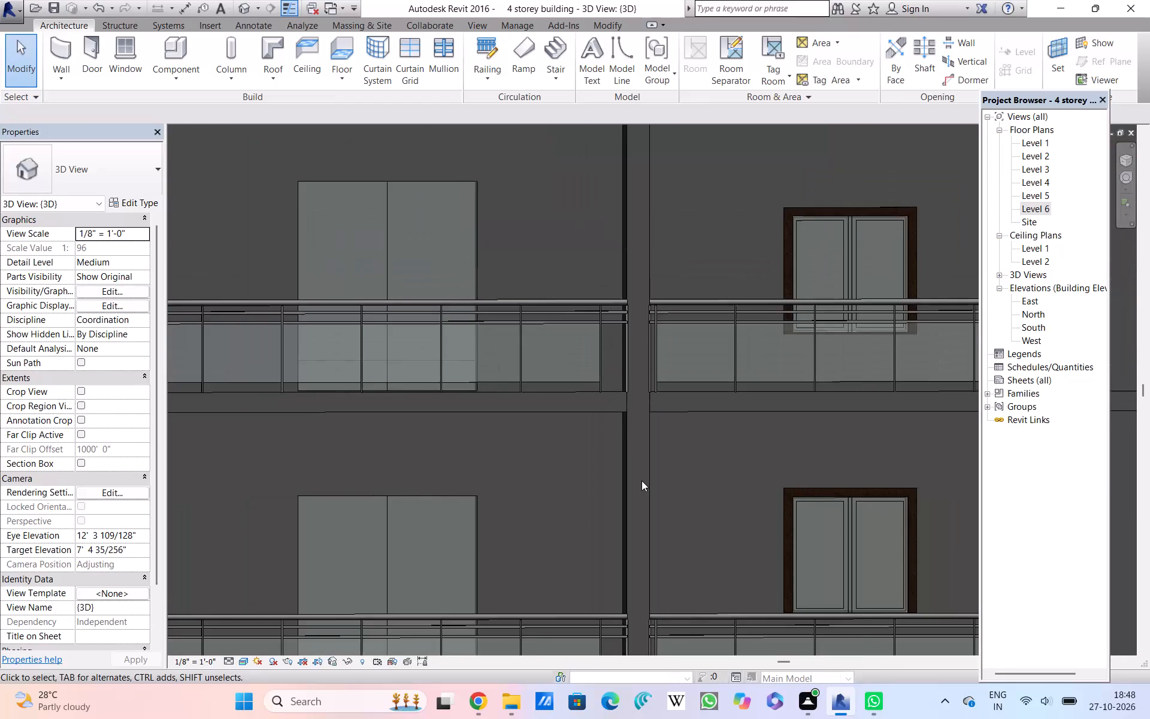
Inspect the column, slab edge and railings between the double-door and casement-window balconies, both up close and across the storeys.
scroll(701, 466, "down", 3)
scroll(701, 466, "up", 1)
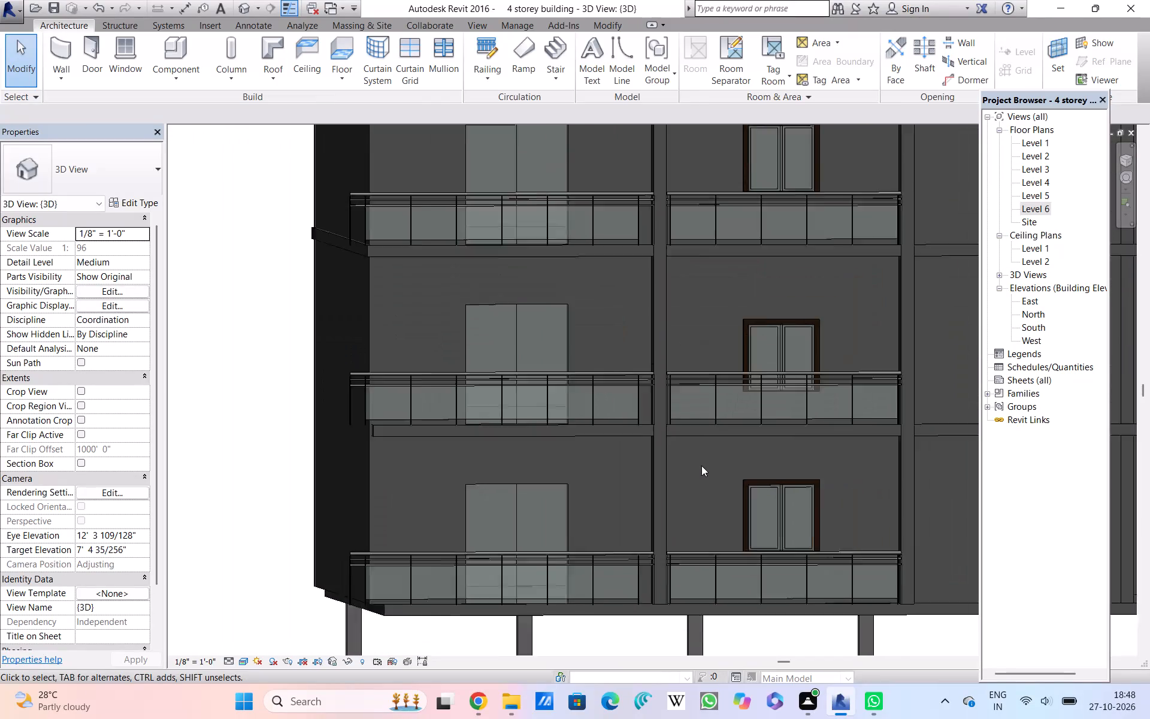
scroll(701, 466, "up", 1)
scroll(701, 466, "down", 2)
scroll(701, 466, "up", 4)
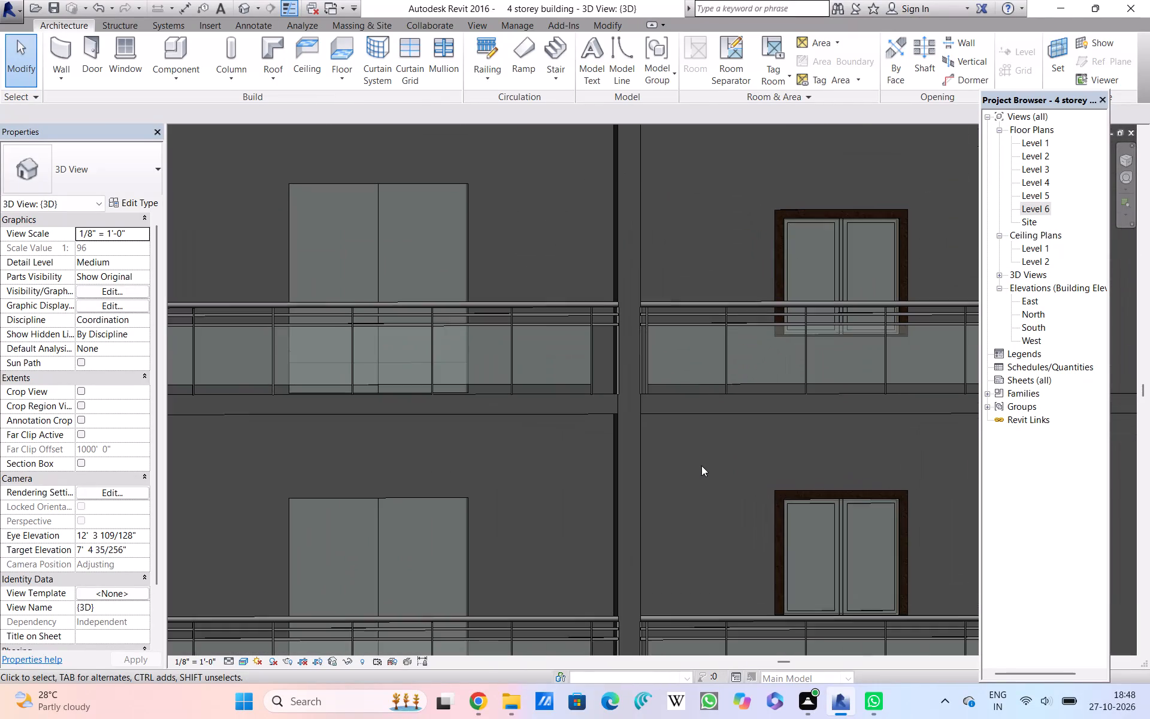
scroll(701, 466, "up", 7)
scroll(701, 466, "down", 1)
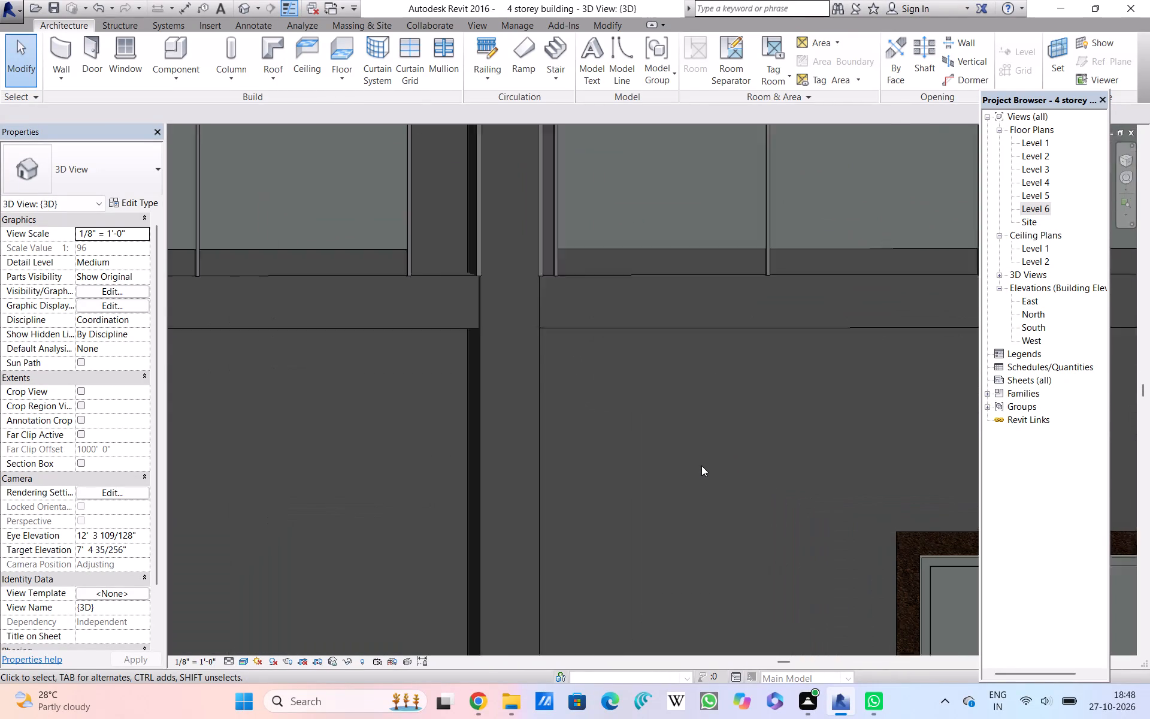
scroll(701, 466, "down", 7)
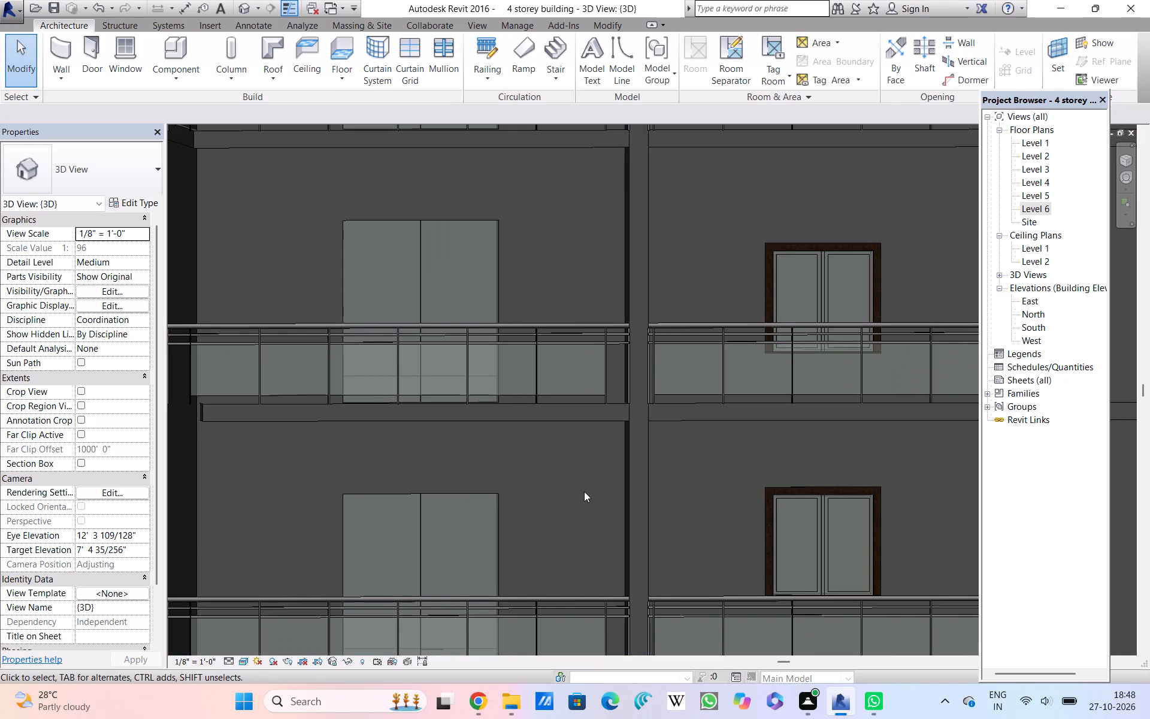
Inspect the double-door balconies beside the building's corner, including their railings, slab ends and door panels on each storey.
middle_click_drag(584, 491, 741, 460)
scroll(668, 460, "up", 3)
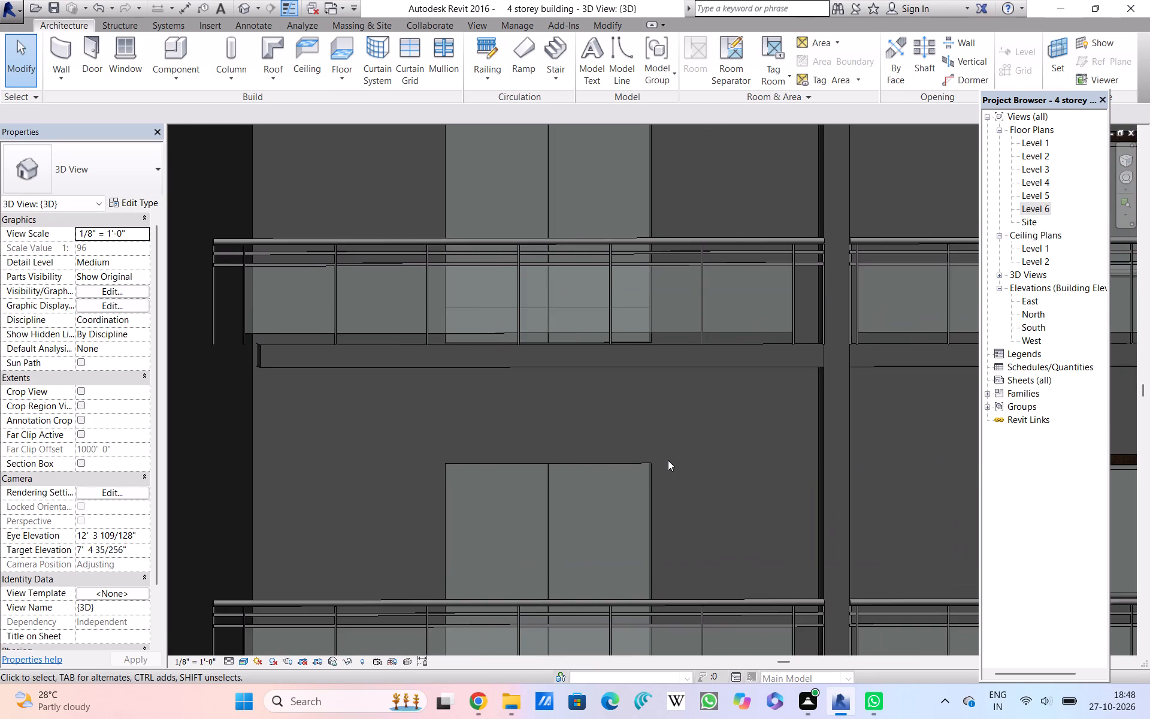
scroll(668, 460, "up", 2)
scroll(668, 460, "down", 1)
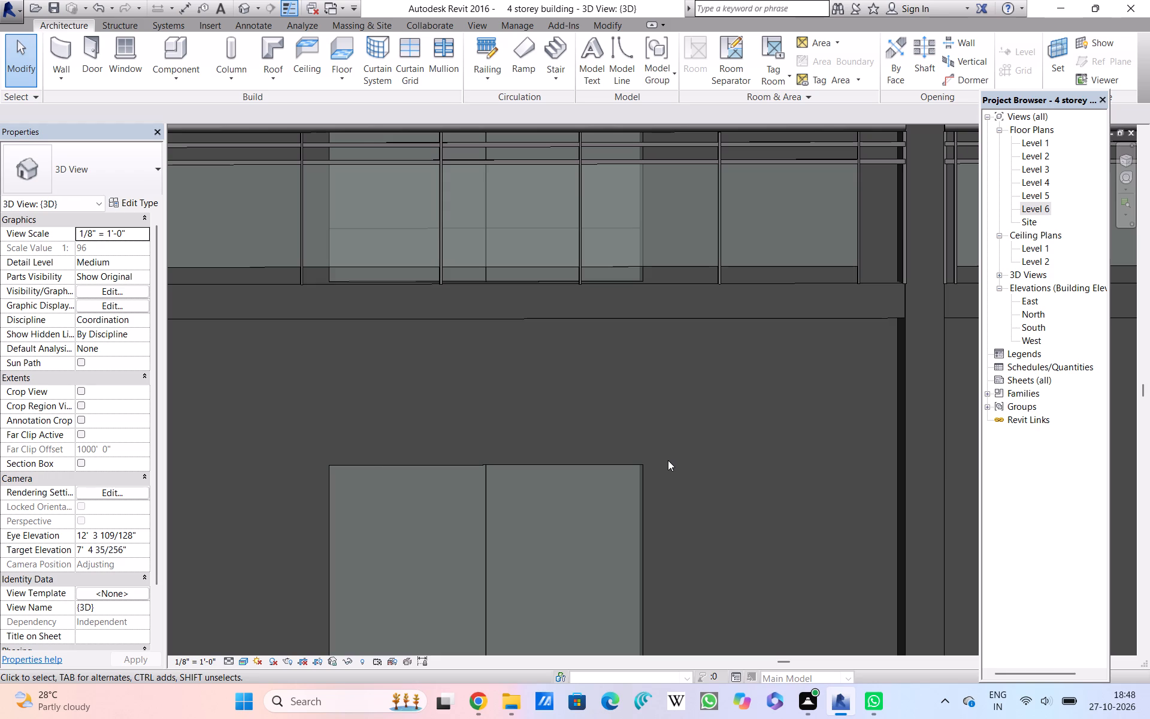
middle_click_drag(775, 500, 681, 502)
scroll(775, 500, "down", 1)
scroll(681, 502, "down", 3)
scroll(681, 502, "up", 2)
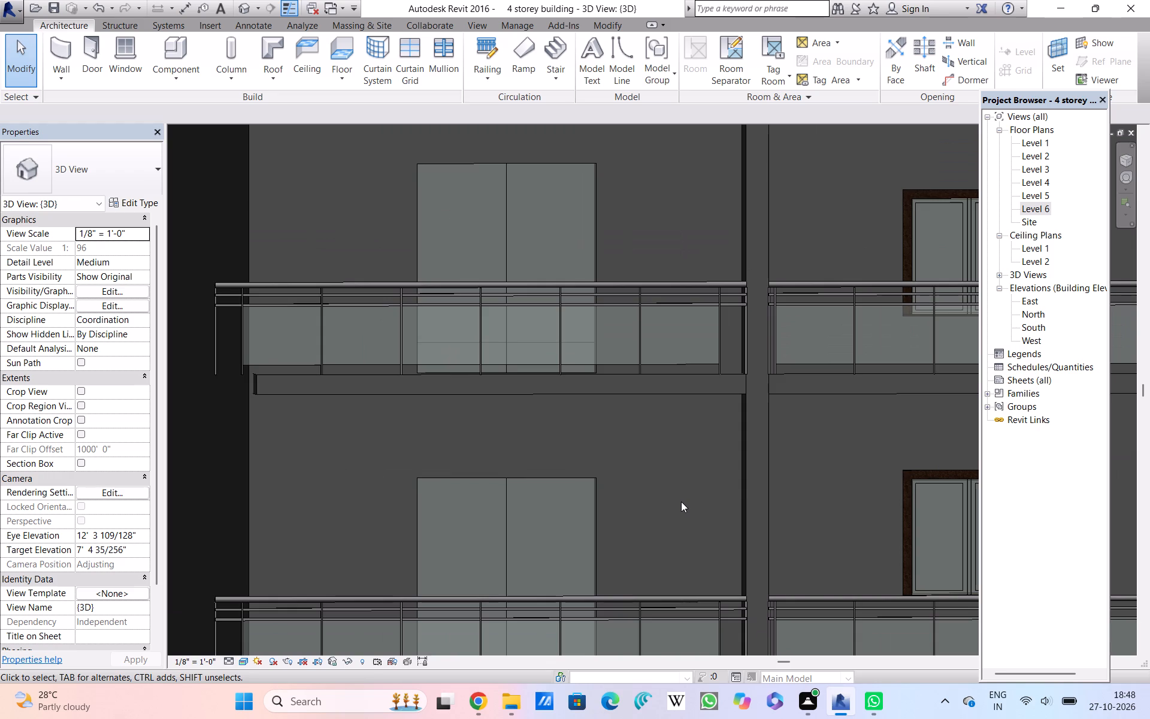
scroll(681, 502, "down", 2)
scroll(681, 502, "up", 4)
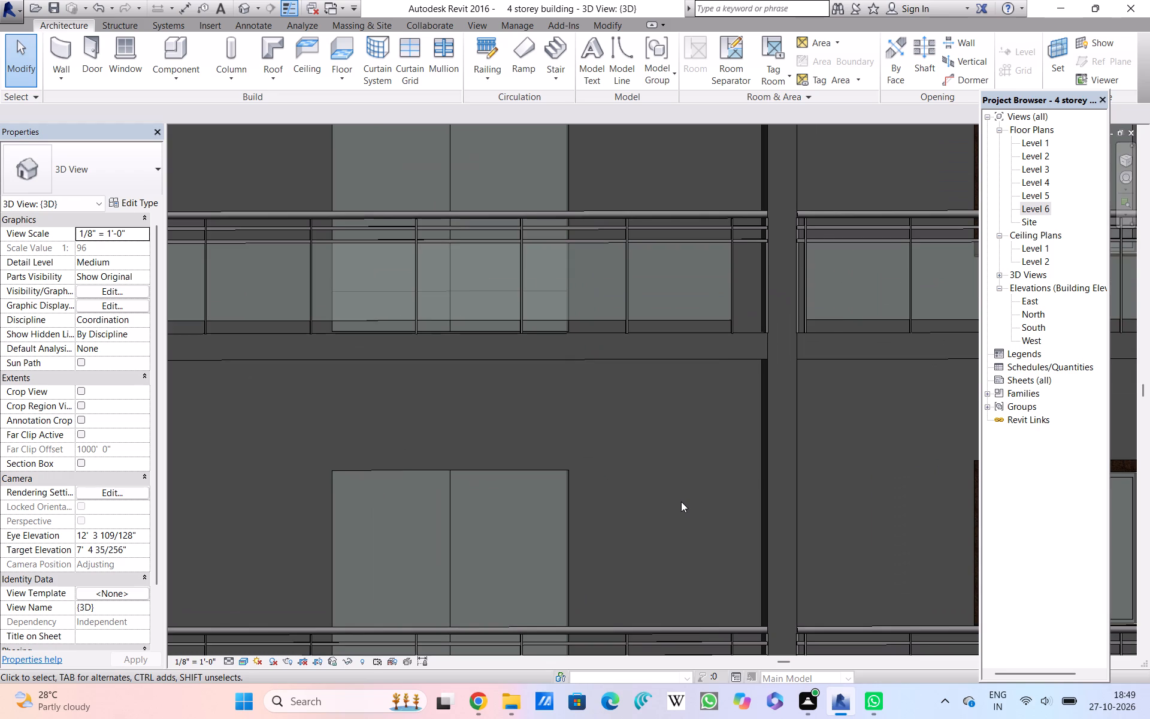
scroll(681, 502, "up", 2)
scroll(681, 502, "down", 7)
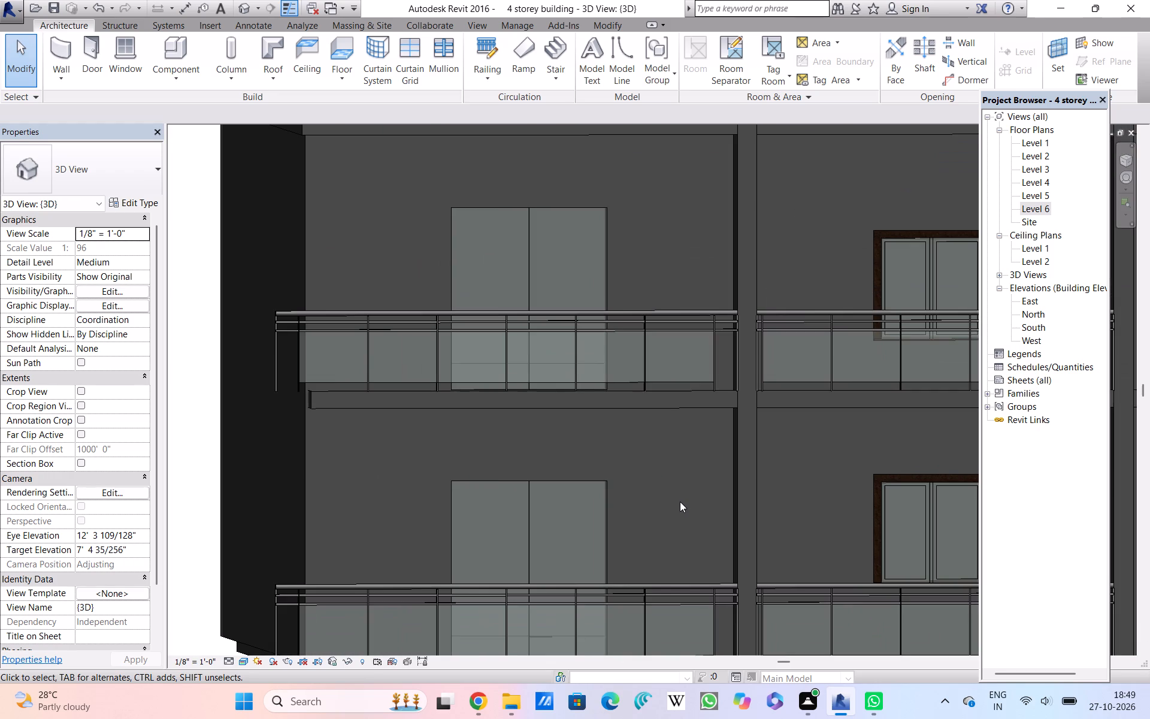
scroll(680, 502, "down", 3)
scroll(680, 502, "up", 3)
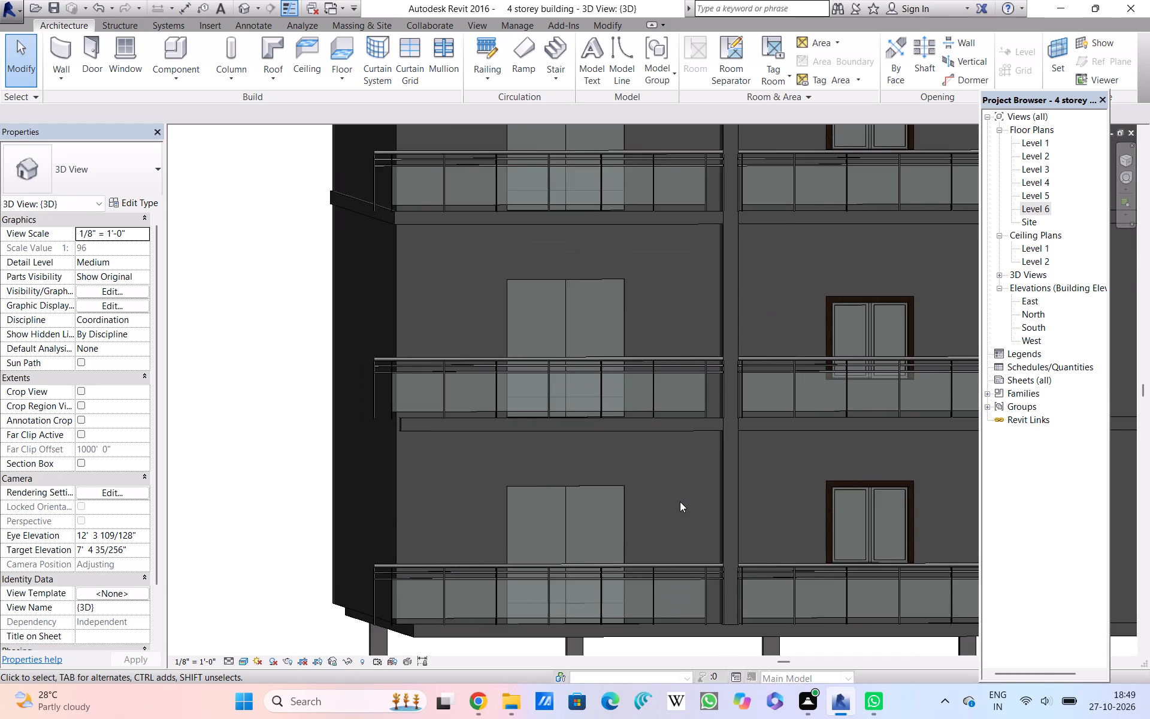
Examine the wall between the double door and the adjoining column, along with the balcony slab and railing above it.
scroll(680, 502, "up", 8)
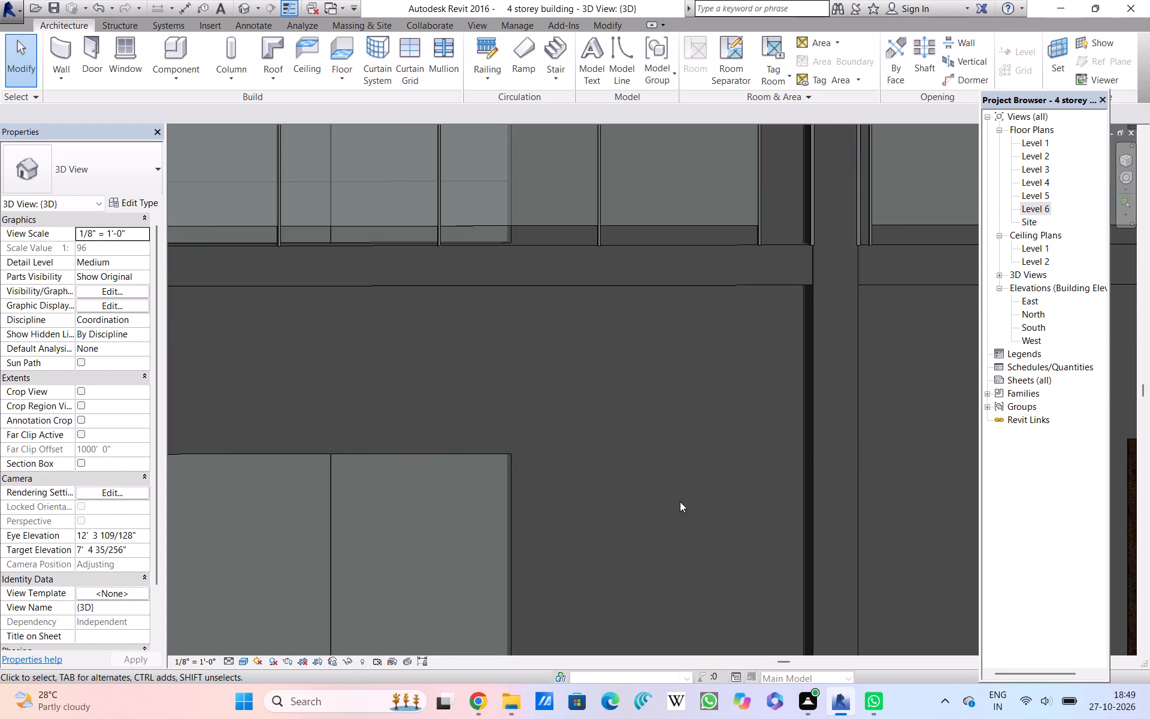
scroll(680, 502, "up", 1)
scroll(680, 502, "down", 4)
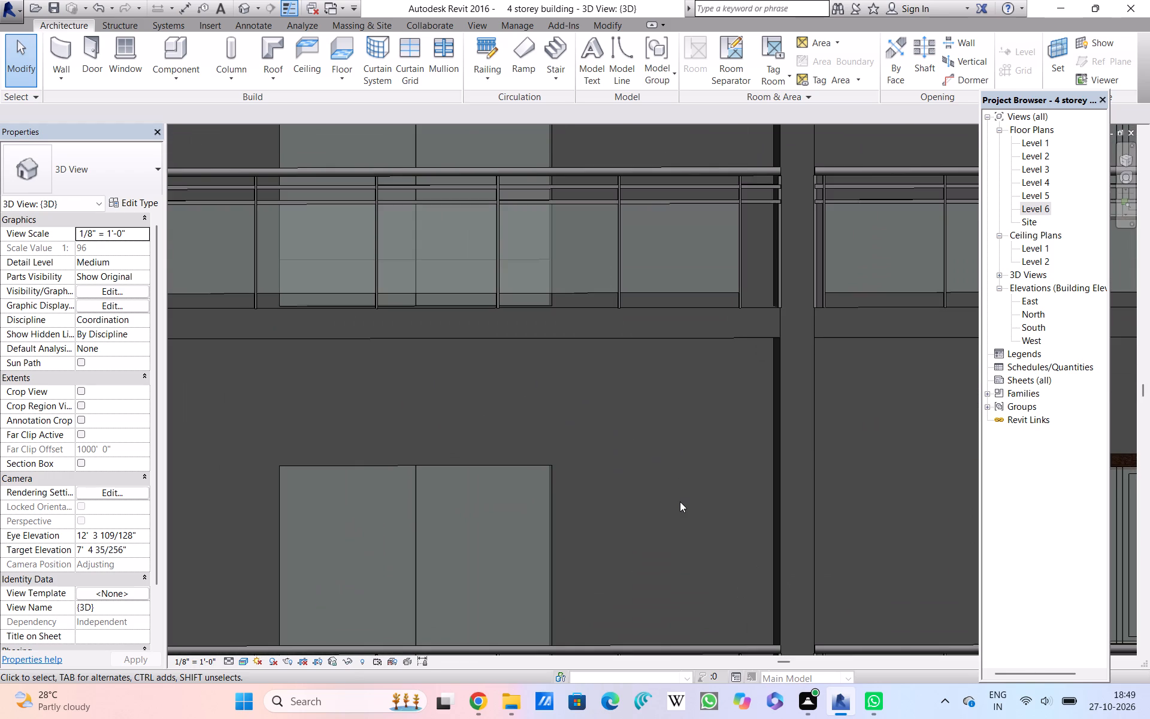
scroll(680, 502, "down", 3)
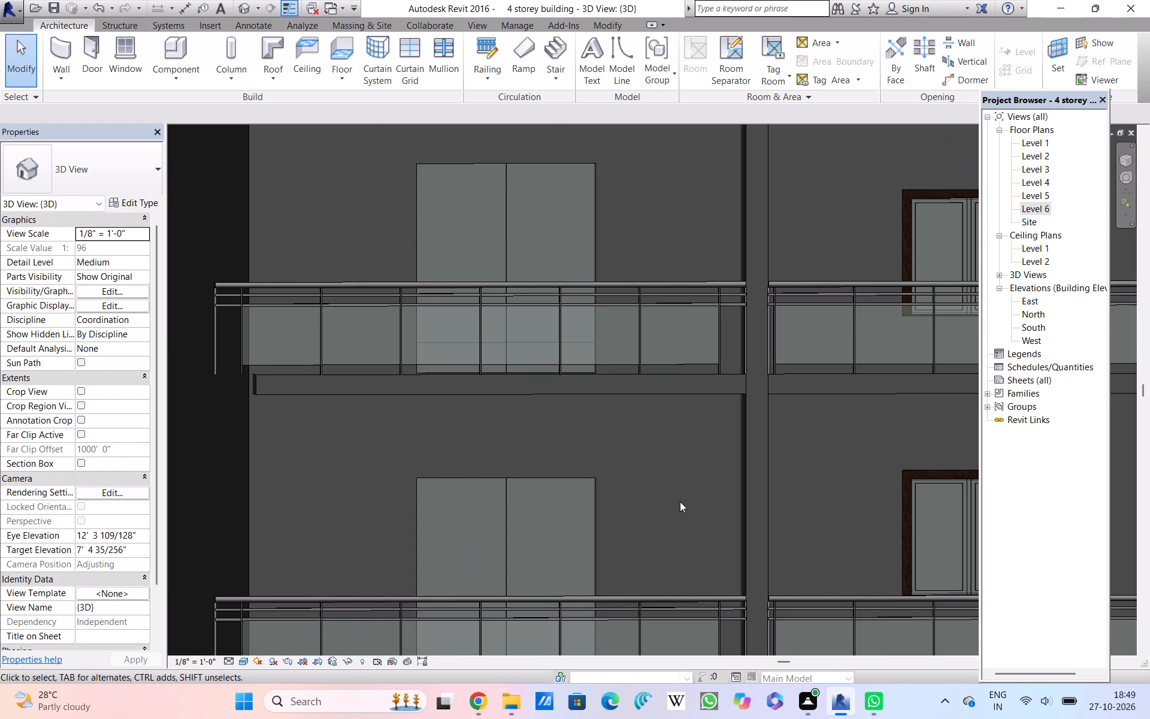
scroll(680, 502, "down", 2)
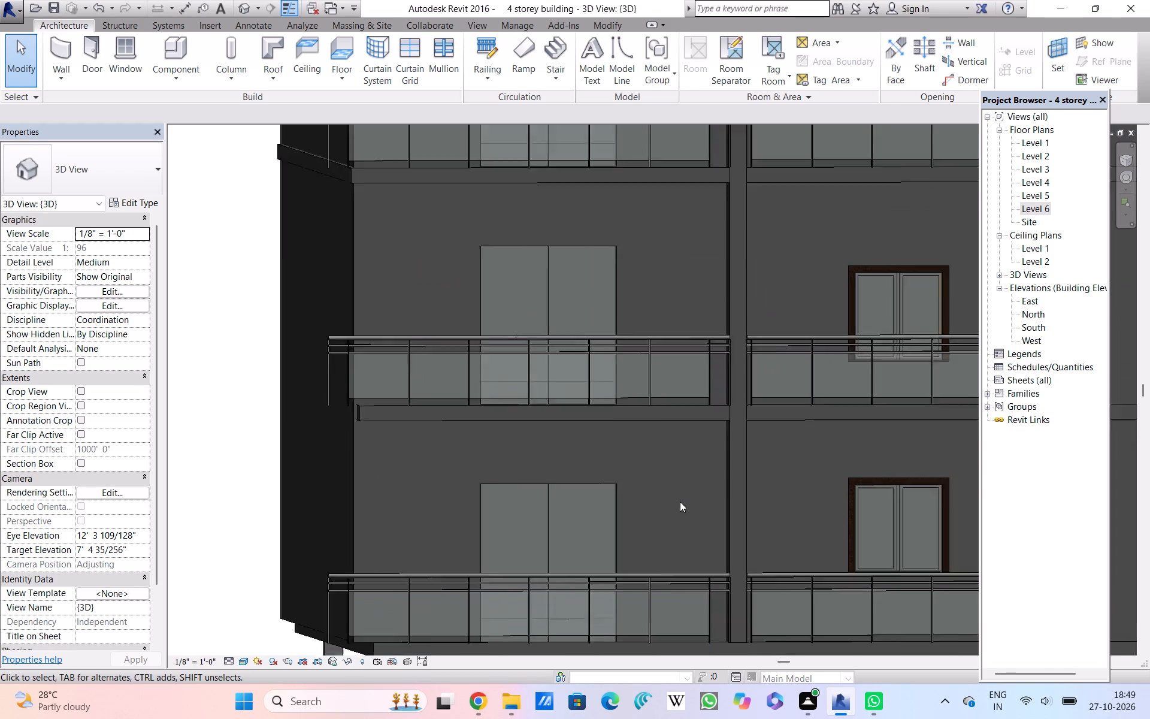
scroll(680, 502, "down", 1)
scroll(680, 502, "up", 4)
scroll(680, 502, "down", 2)
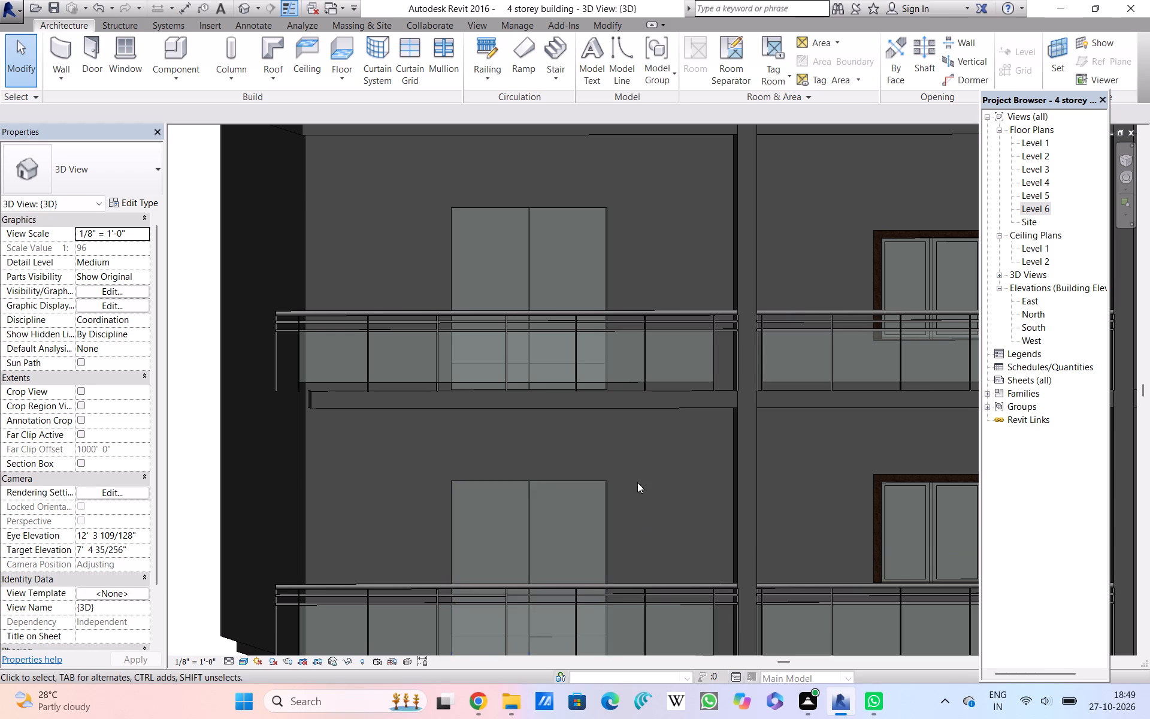
Examine the side edge of the dividing wall between the double-door and casement-window balconies up close.
scroll(680, 507, "up", 4)
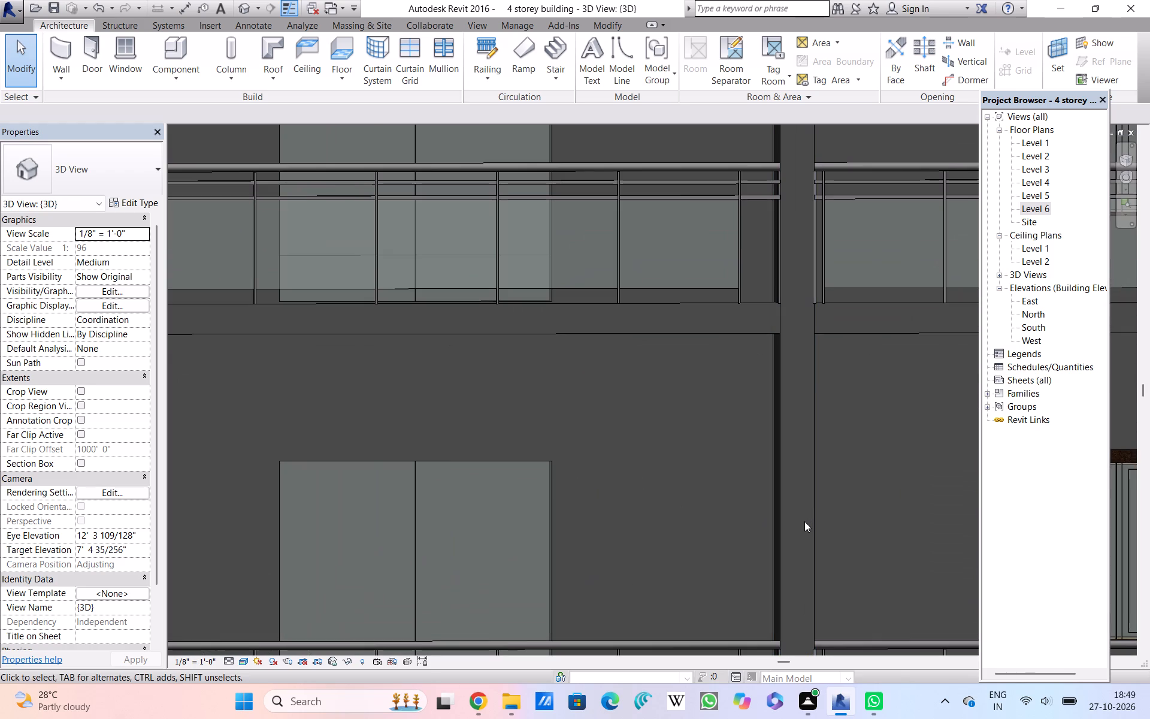
scroll(804, 521, "up", 4)
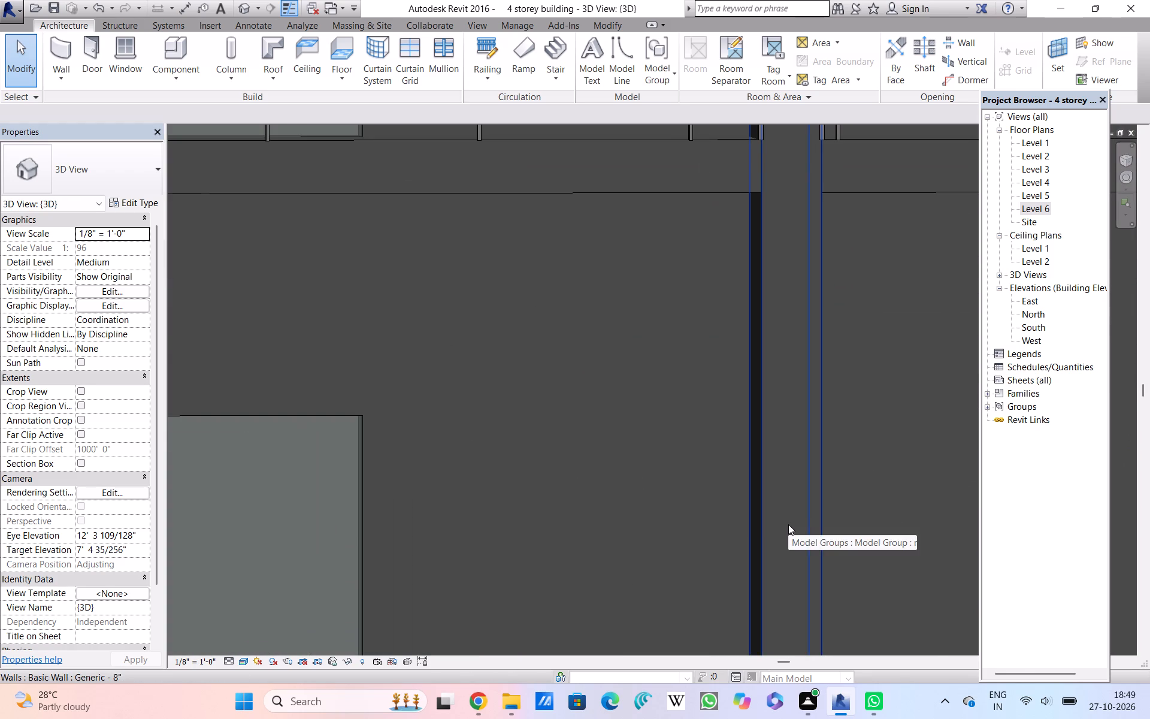
scroll(788, 524, "up", 9)
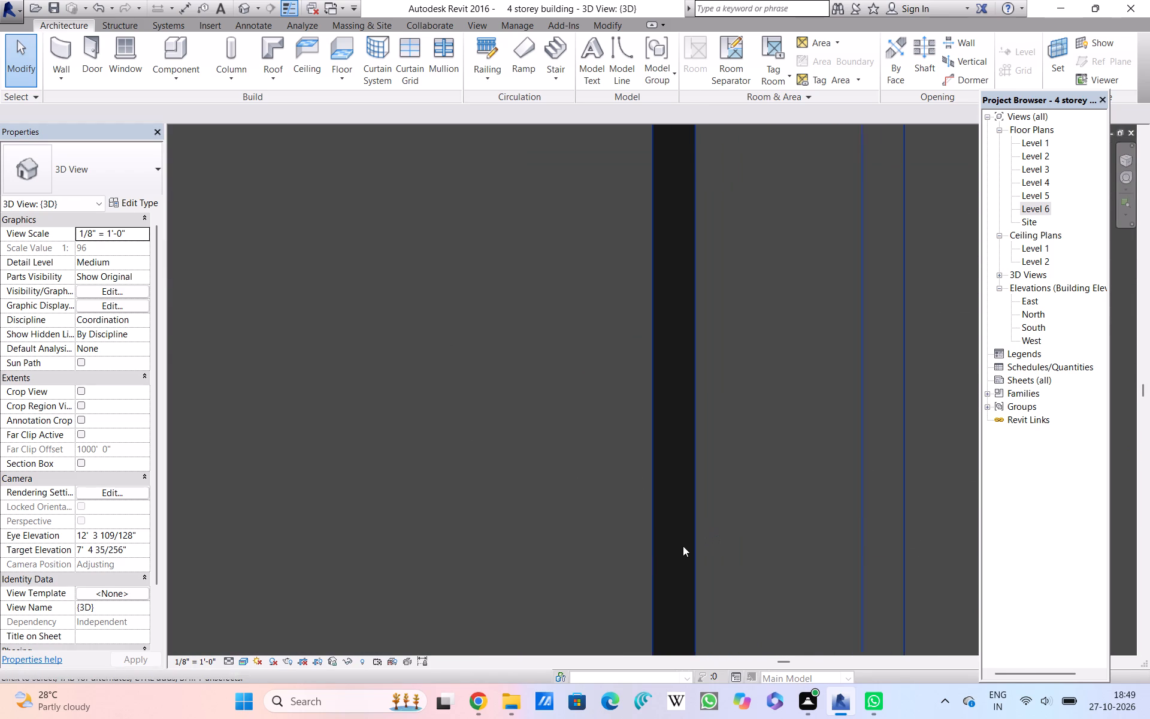
scroll(583, 579, "down", 4)
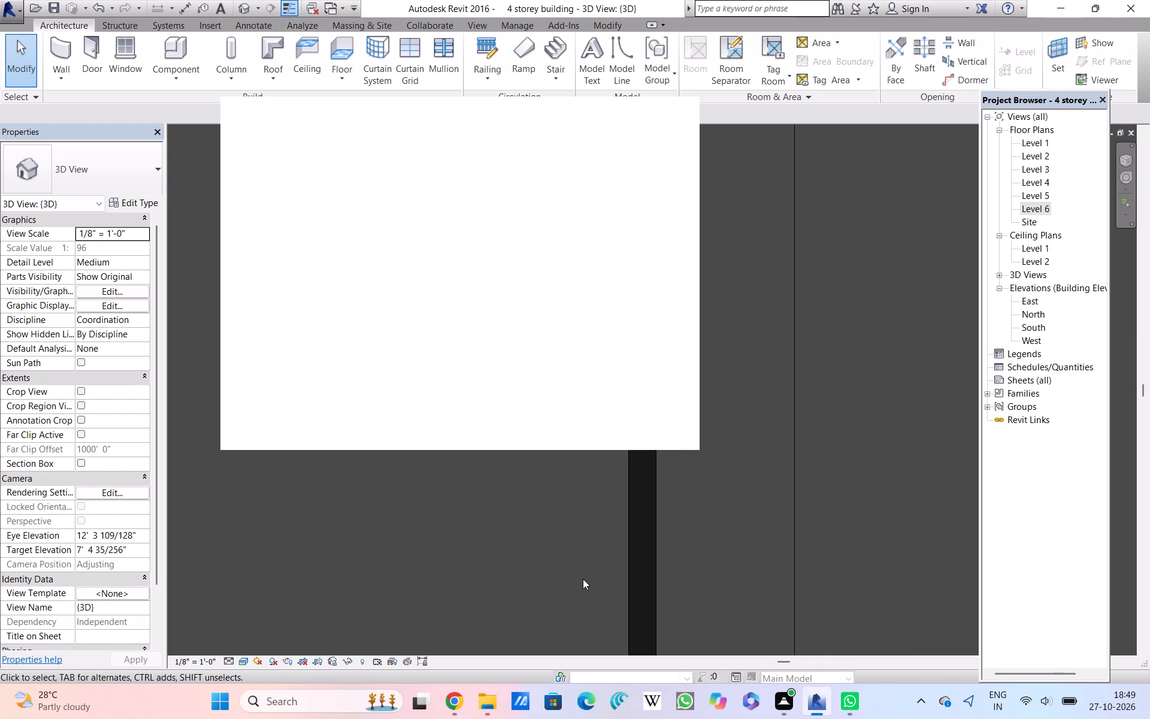
scroll(583, 579, "down", 7)
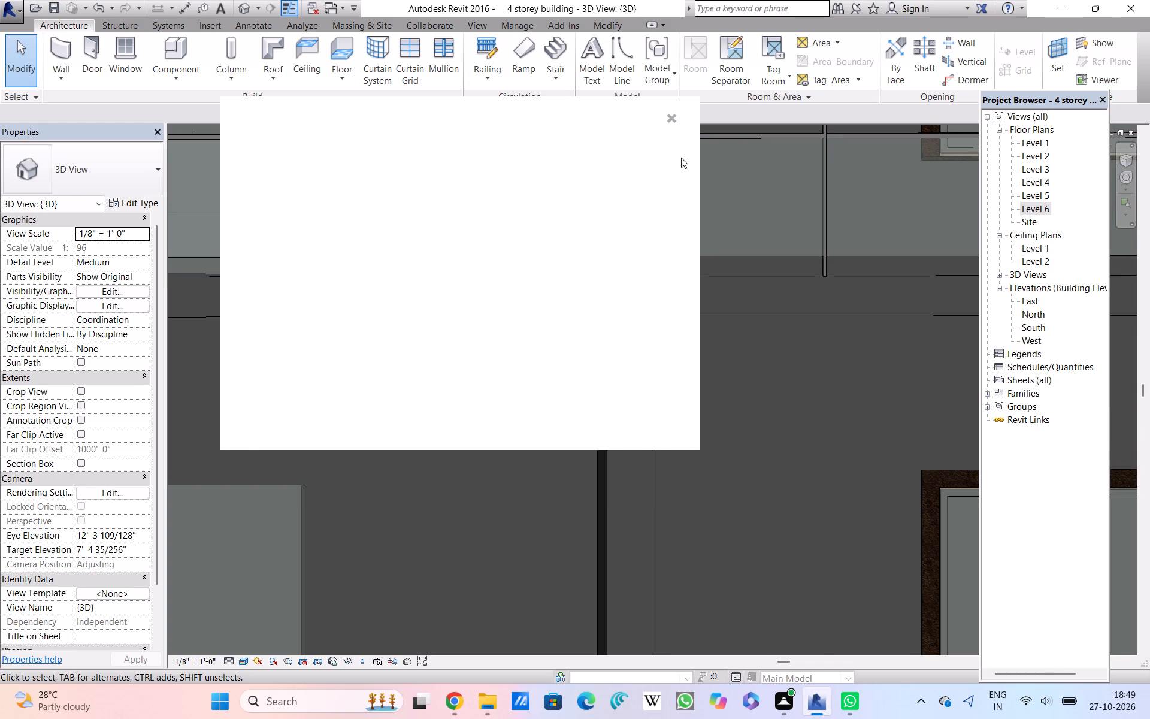
Close the blank pop-up covering the 3D view.
left_click(671, 114)
left_click(671, 114)
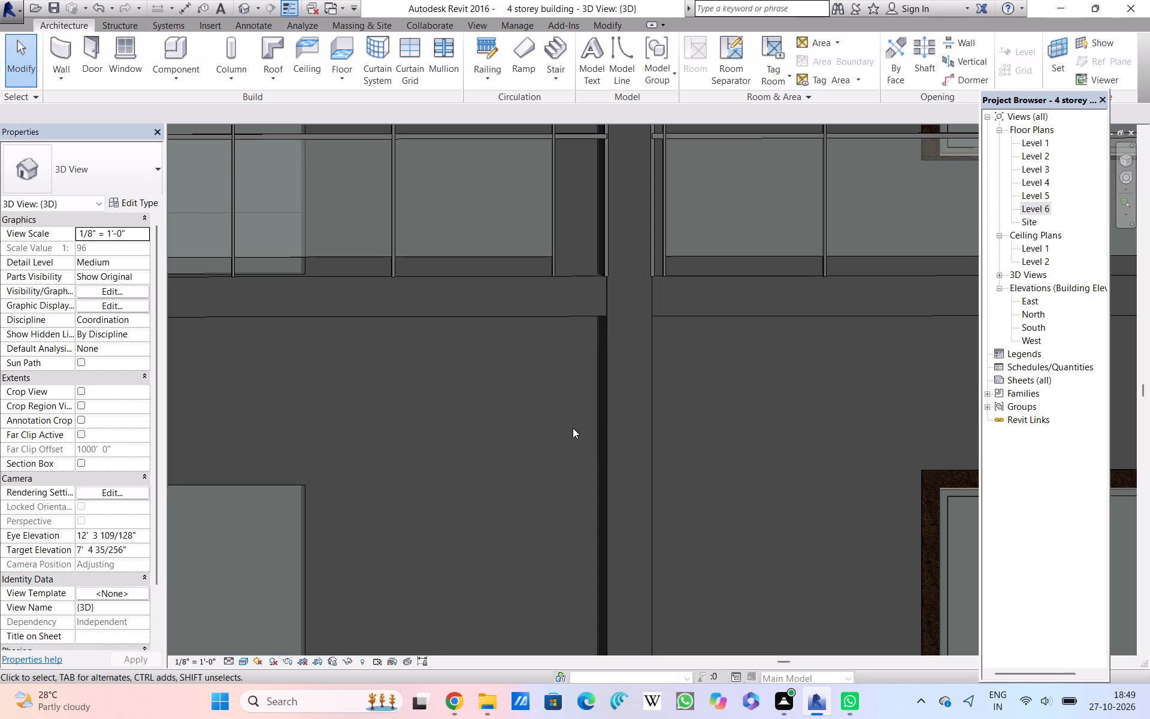
Examine the centre joint between the two panels of the lower double door up close.
scroll(573, 428, "up", 3)
scroll(573, 428, "down", 7)
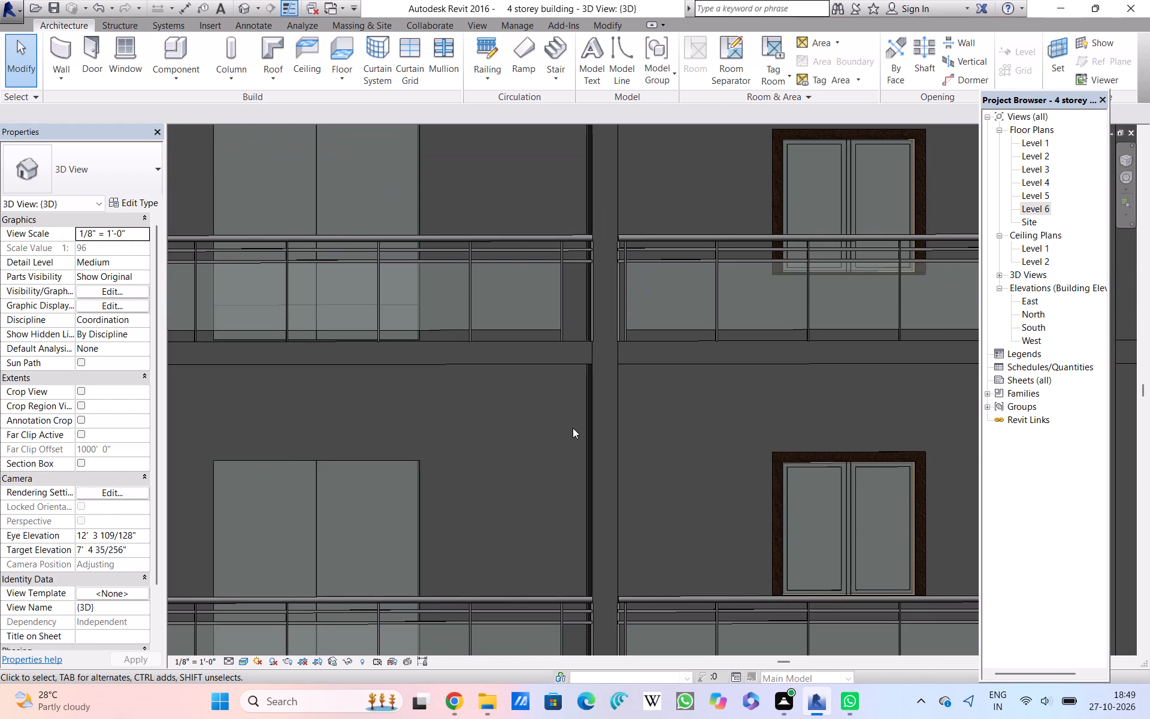
middle_click(504, 512)
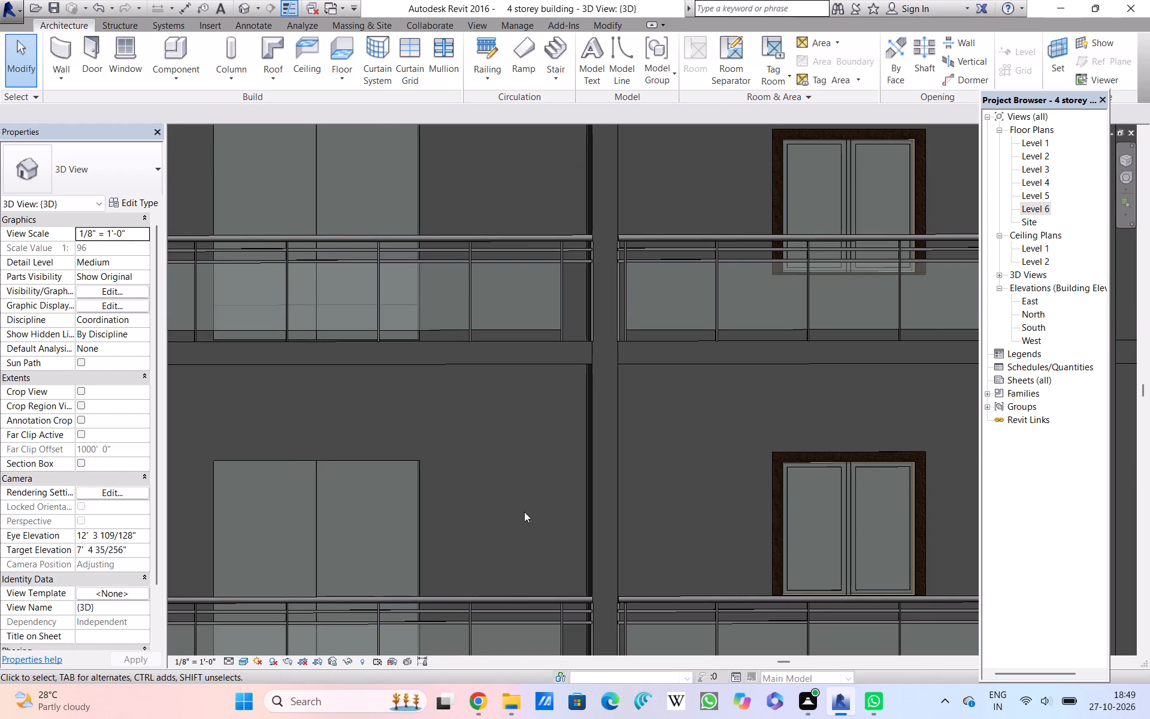
middle_click_drag(537, 509, 650, 519)
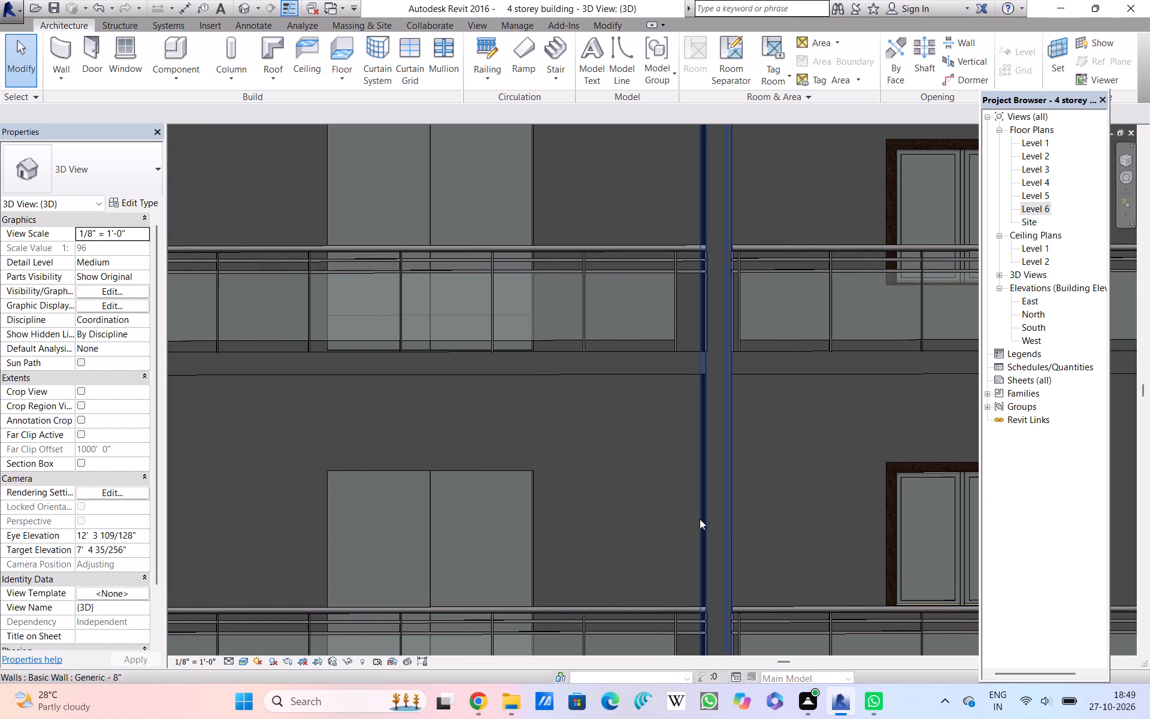
middle_click_drag(612, 514, 744, 530)
middle_click(744, 530)
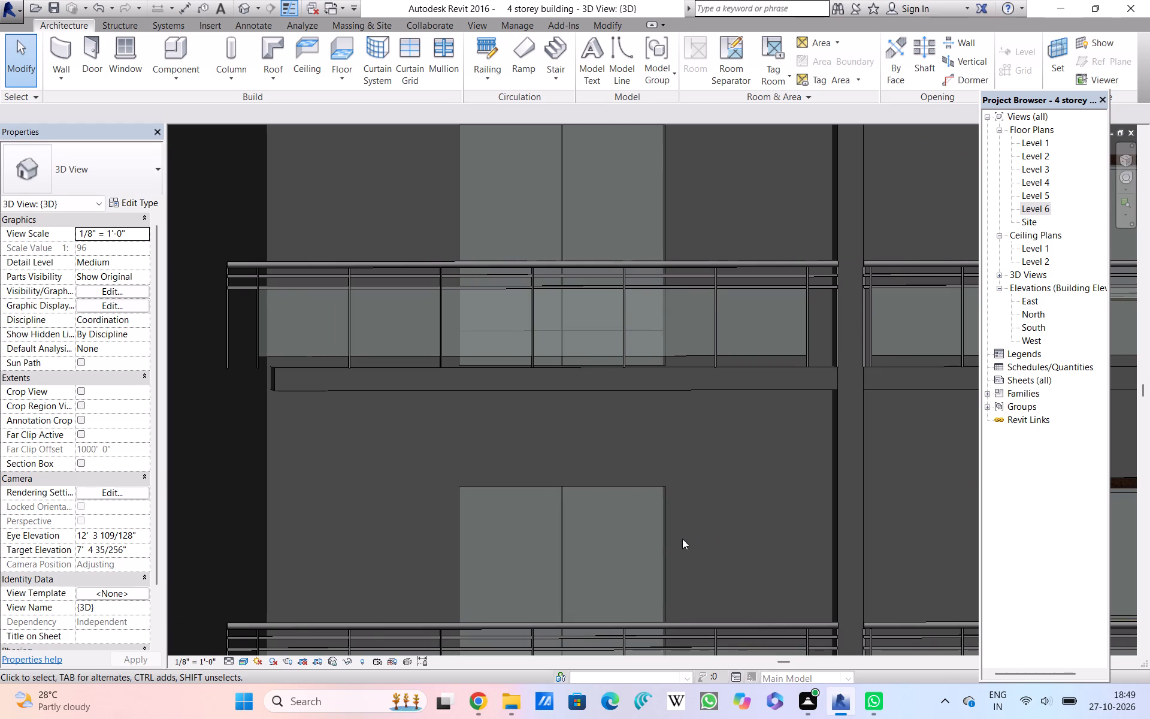
scroll(682, 539, "up", 5)
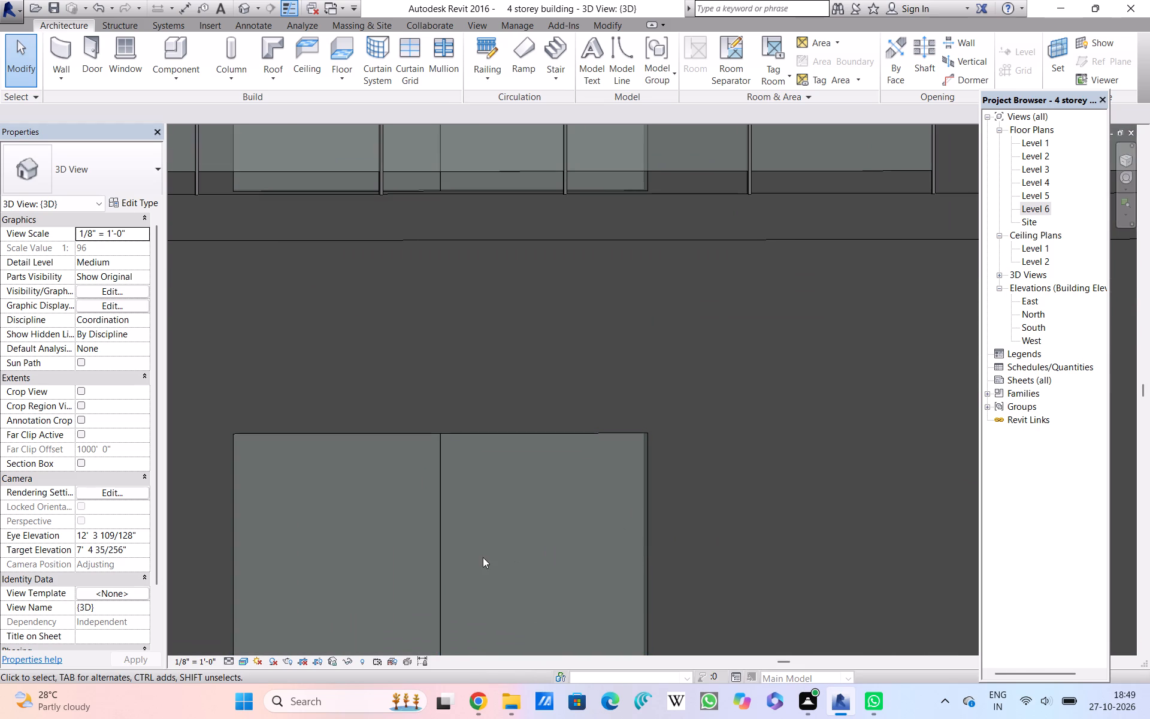
scroll(439, 577, "up", 9)
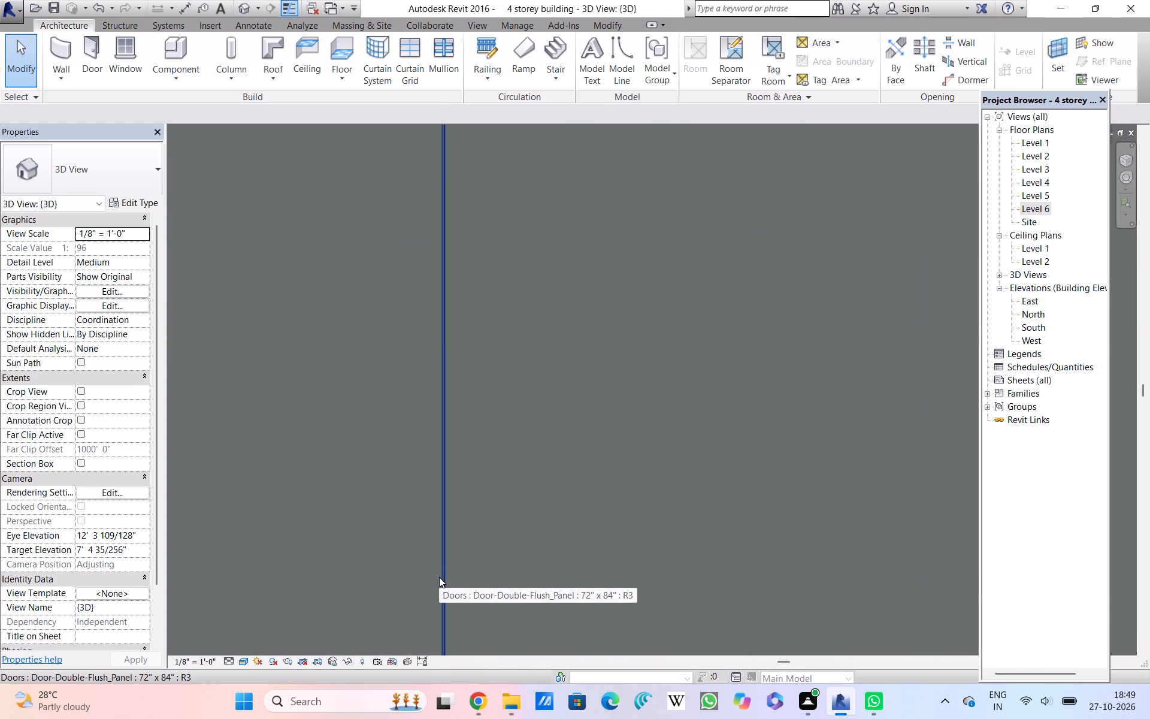
scroll(439, 577, "up", 15)
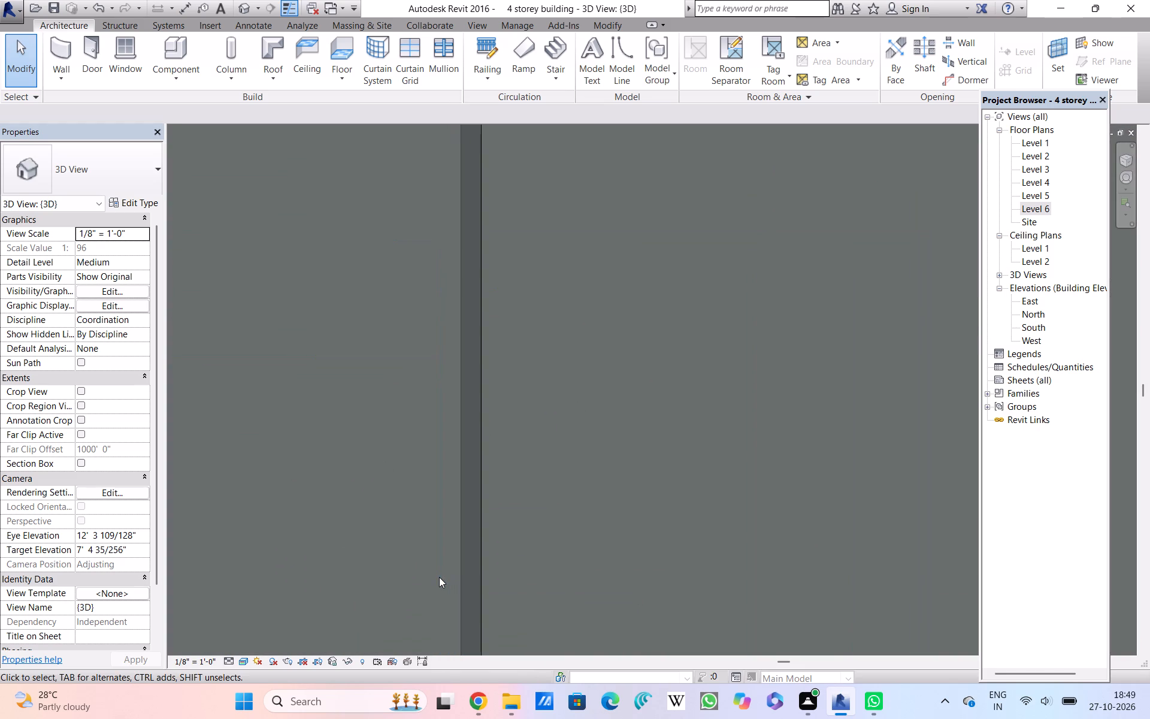
scroll(439, 577, "up", 10)
scroll(439, 577, "down", 4)
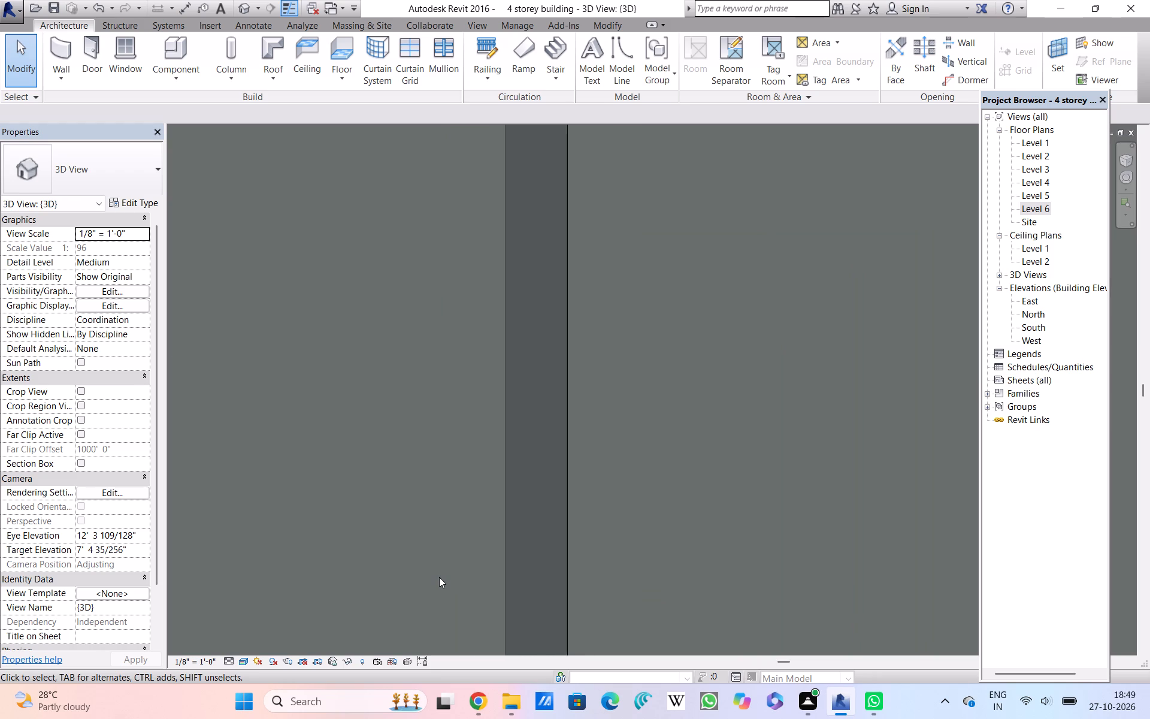
middle_click_drag(555, 528, 557, 567)
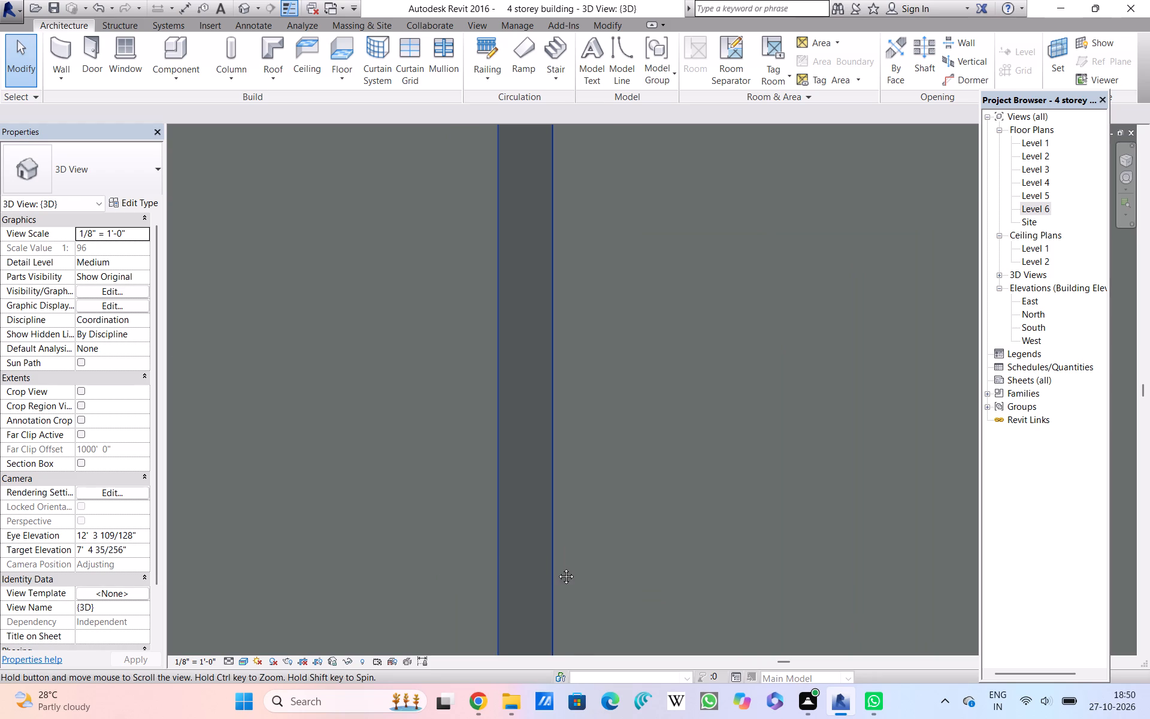
middle_click_drag(557, 567, 561, 582)
scroll(569, 553, "up", 5)
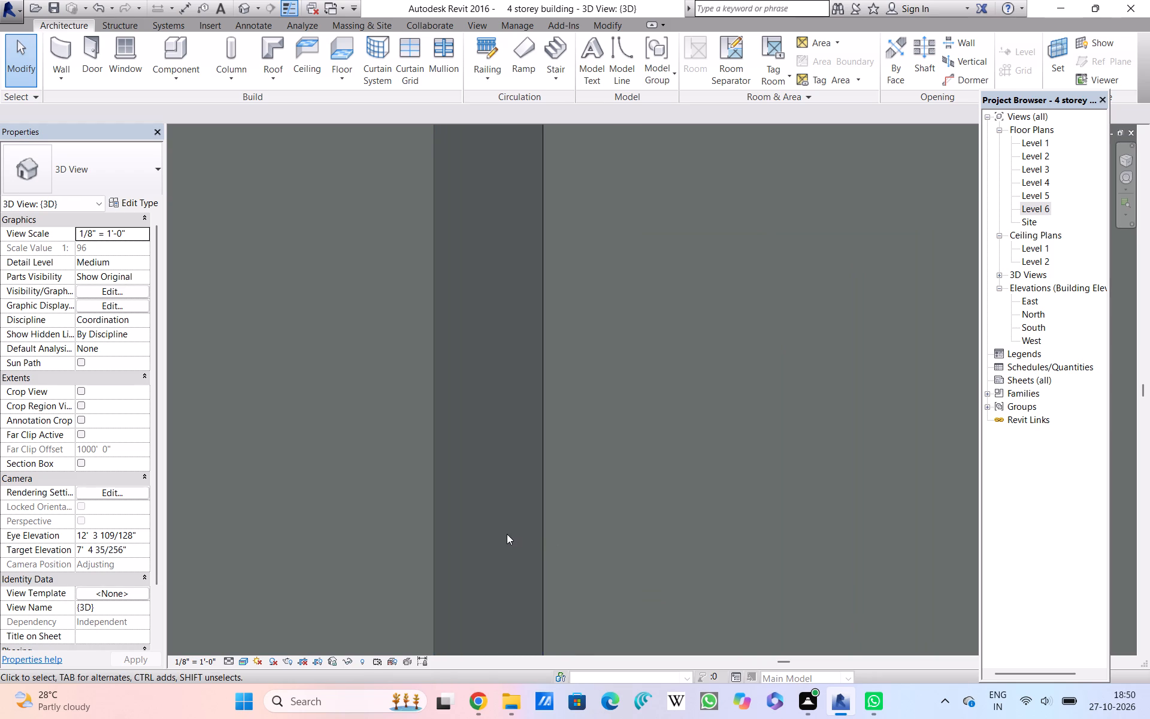
scroll(507, 534, "up", 5)
middle_click_drag(507, 534, 576, 534)
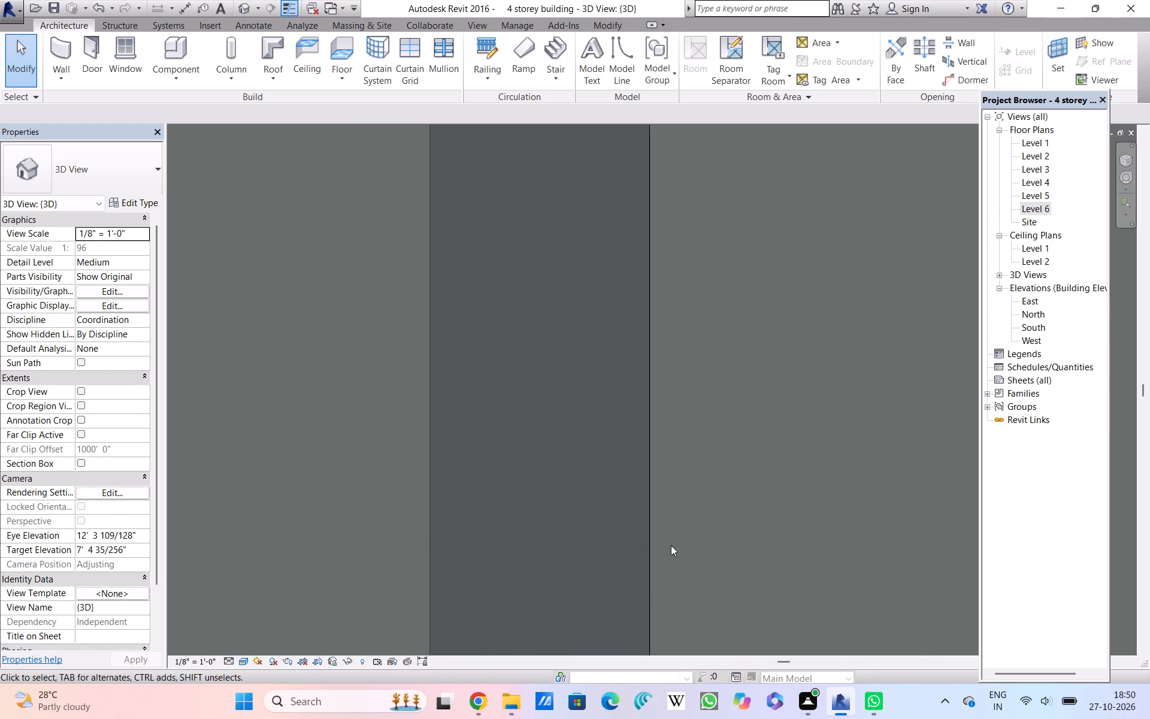
scroll(622, 534, "down", 20)
scroll(625, 535, "down", 3)
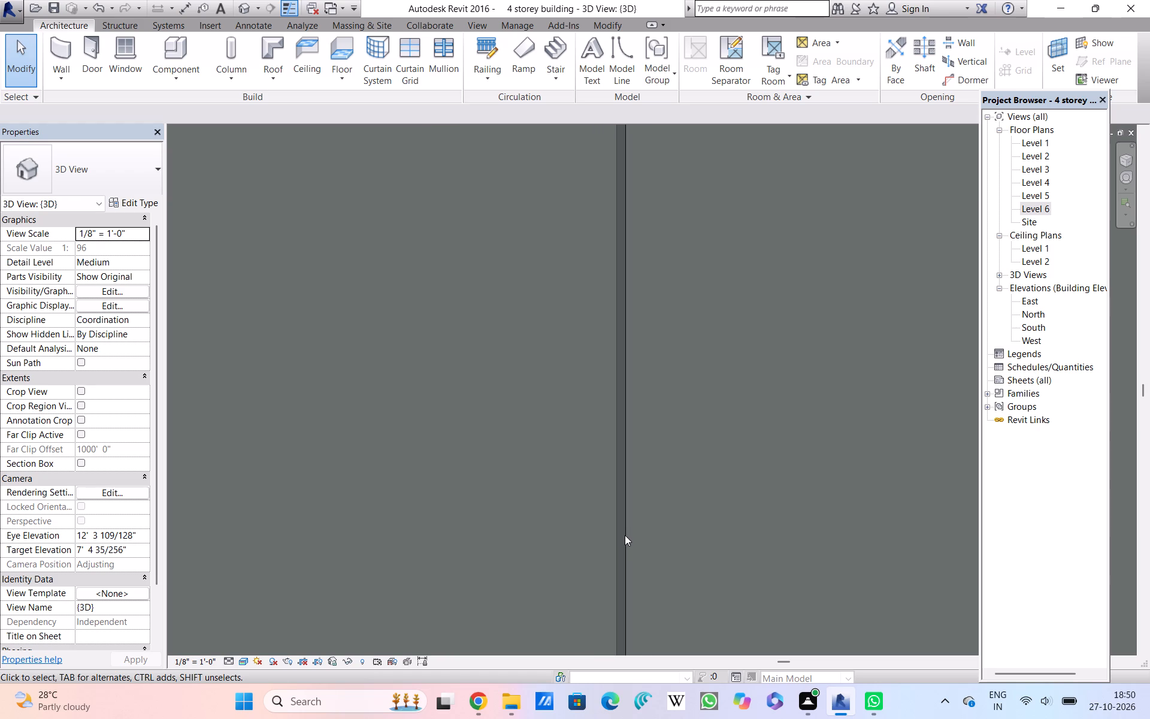
scroll(625, 535, "down", 16)
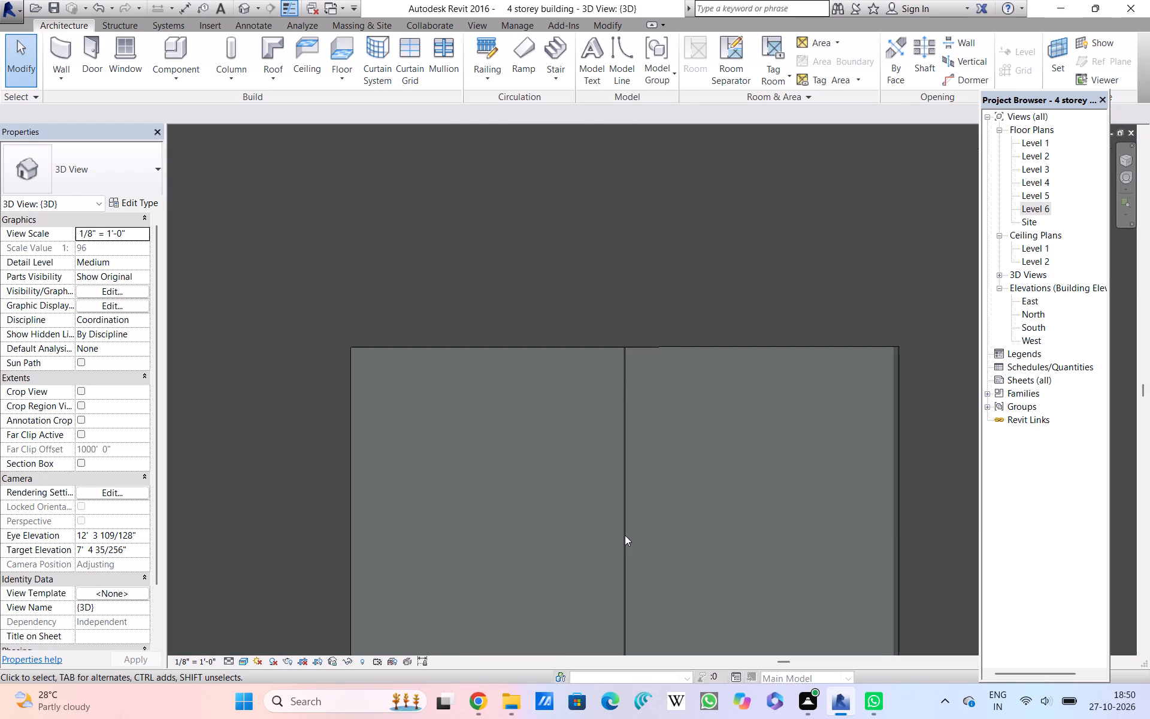
Examine the lower double door together with the balcony railing in front and the slab edge above it.
scroll(625, 535, "down", 2)
middle_click_drag(644, 558, 666, 487)
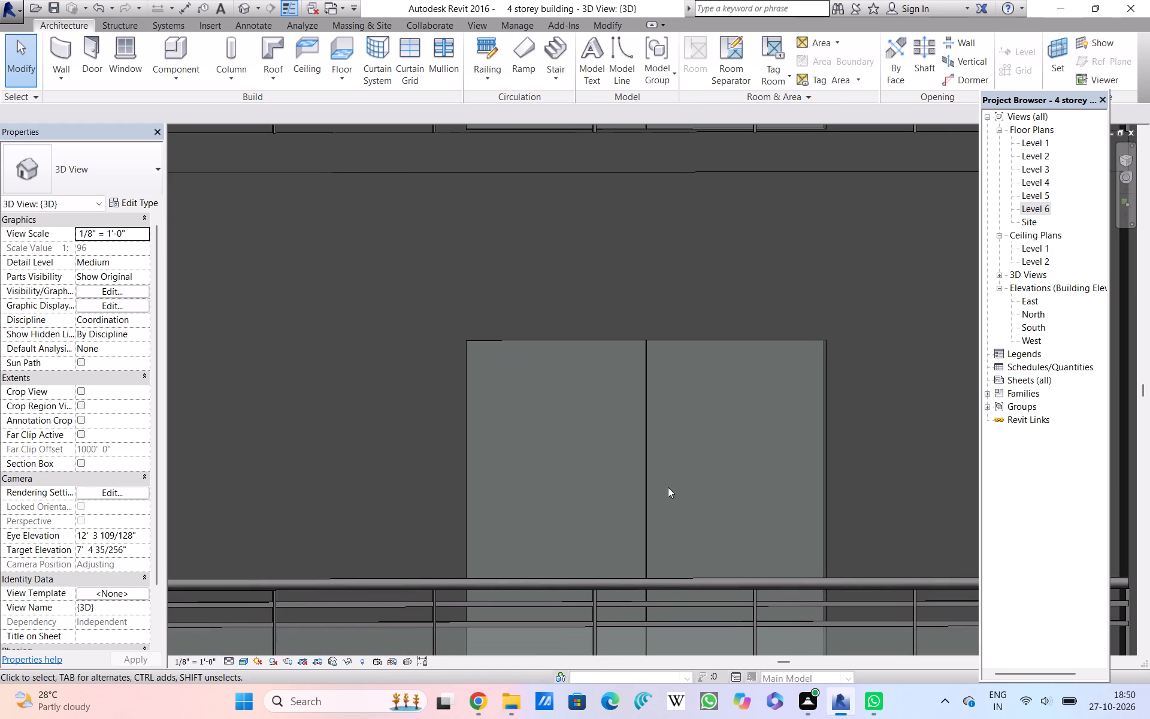
scroll(653, 533, "up", 7)
scroll(653, 533, "down", 2)
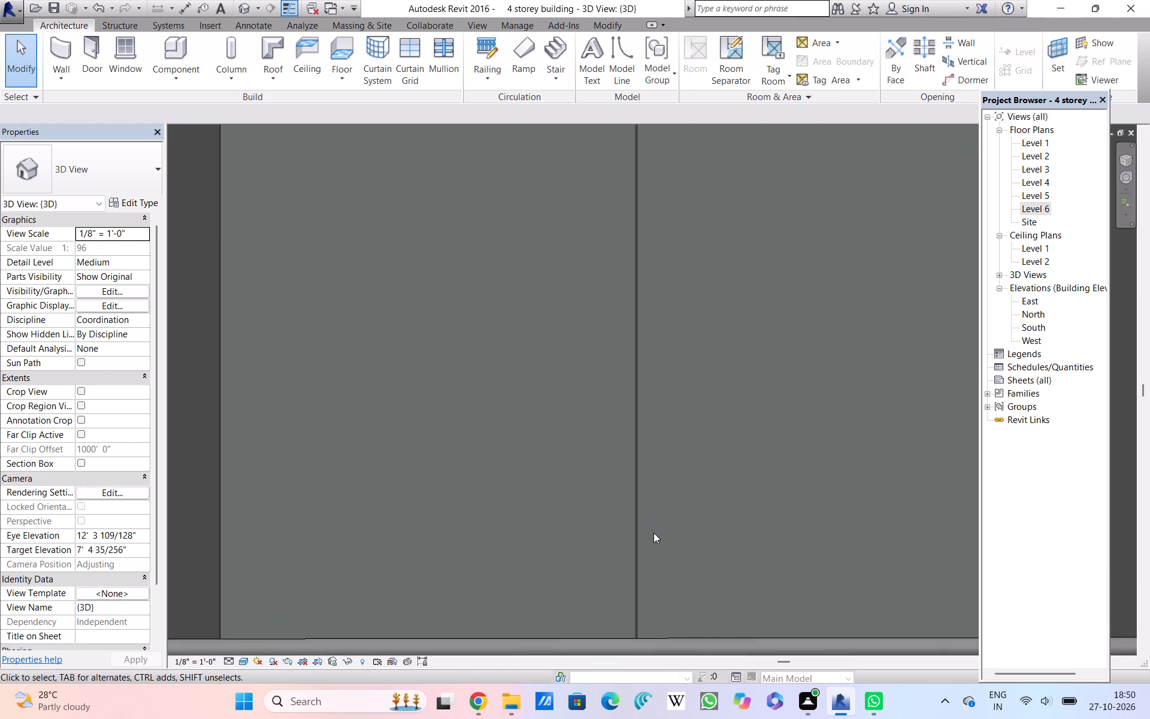
scroll(653, 533, "down", 4)
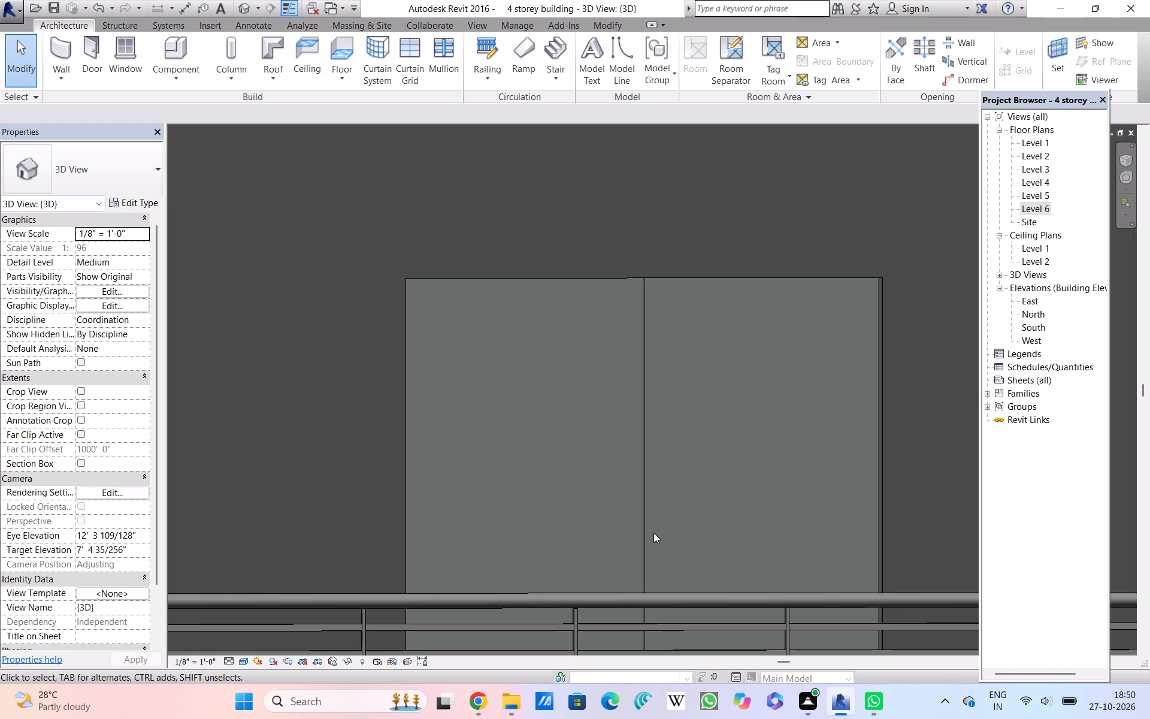
scroll(653, 533, "down", 4)
scroll(653, 533, "up", 3)
scroll(653, 533, "down", 3)
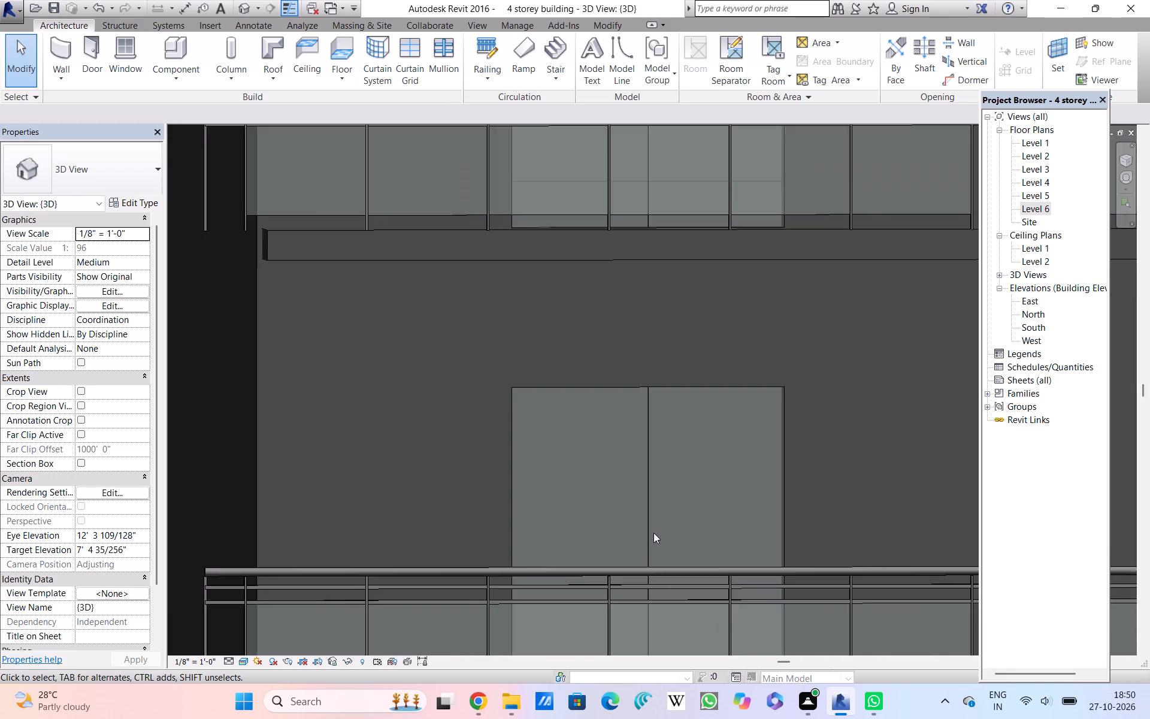
scroll(653, 533, "up", 5)
scroll(653, 533, "down", 2)
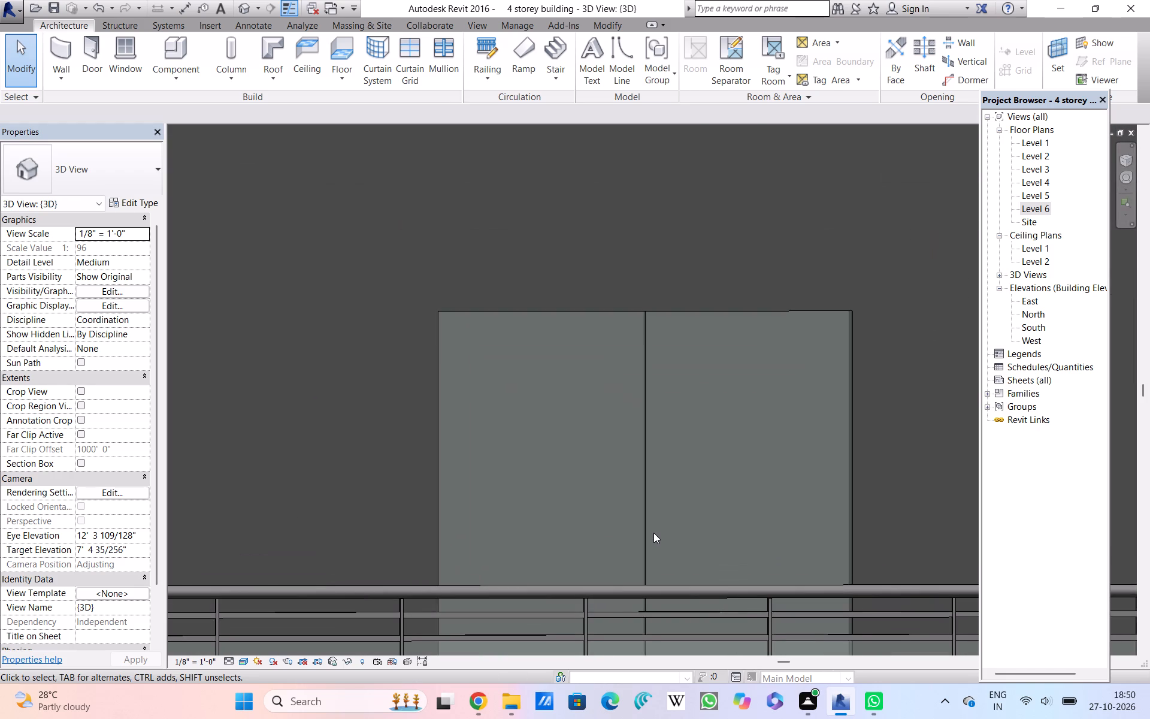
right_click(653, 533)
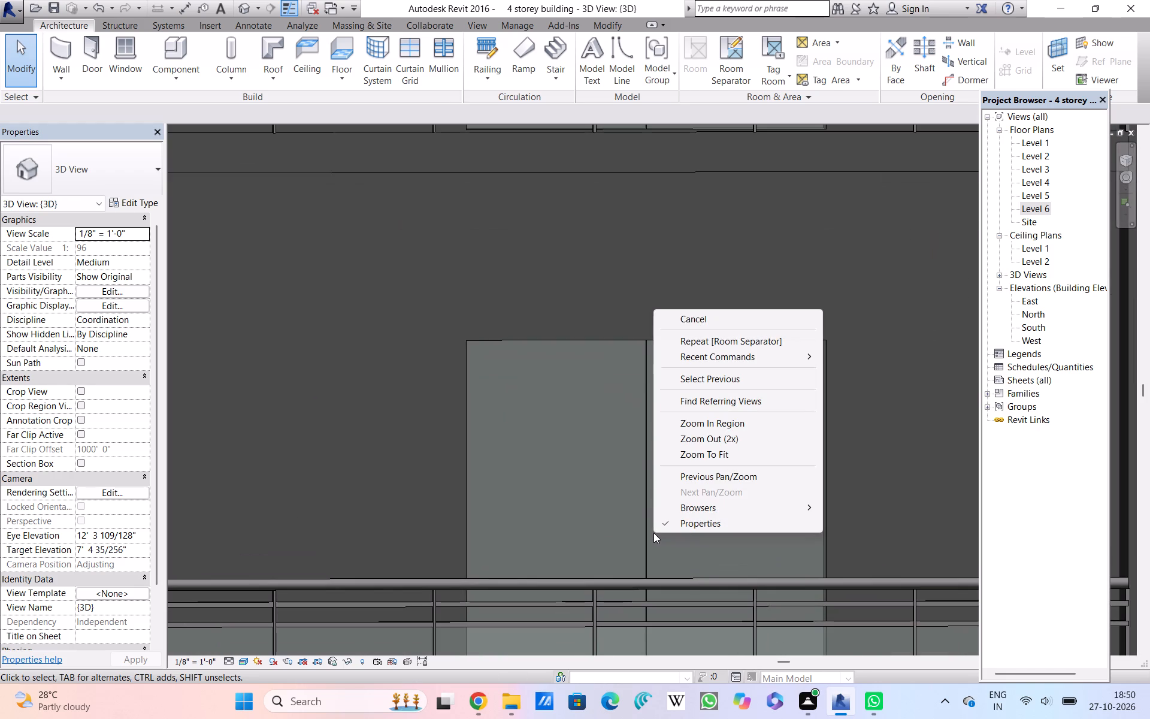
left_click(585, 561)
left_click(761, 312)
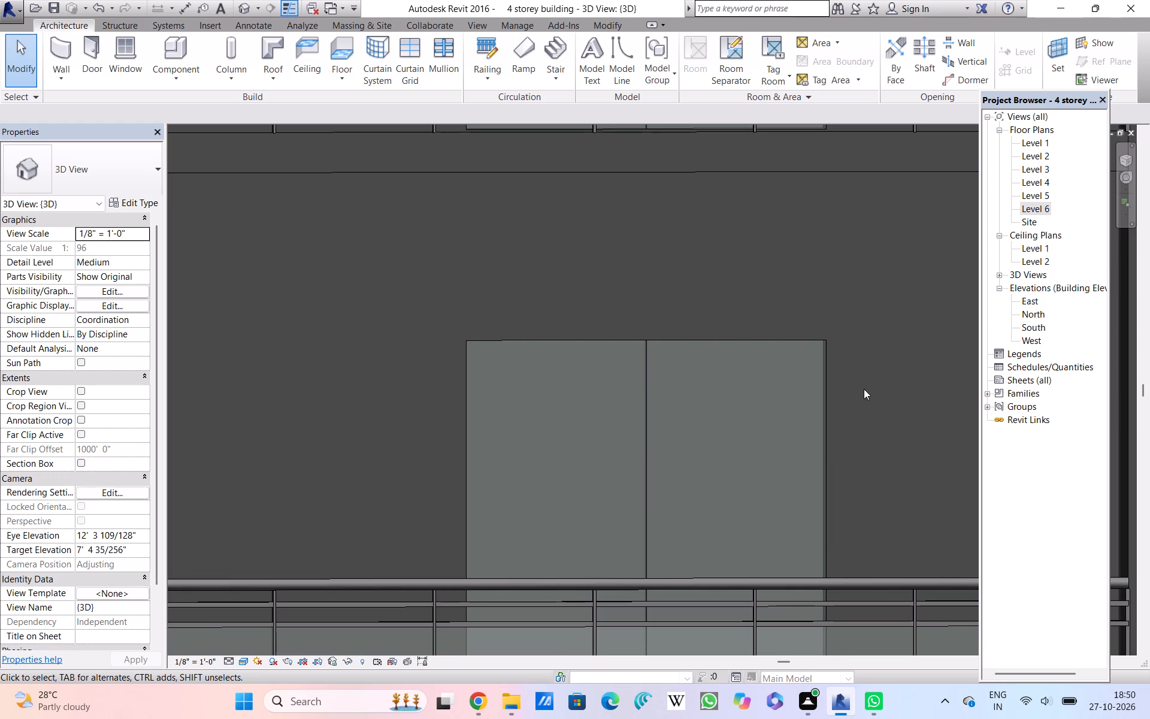
Examine the lower double door's outer frame edge, head and centre joint up close against the surrounding wall.
scroll(864, 389, "up", 2)
scroll(864, 389, "down", 3)
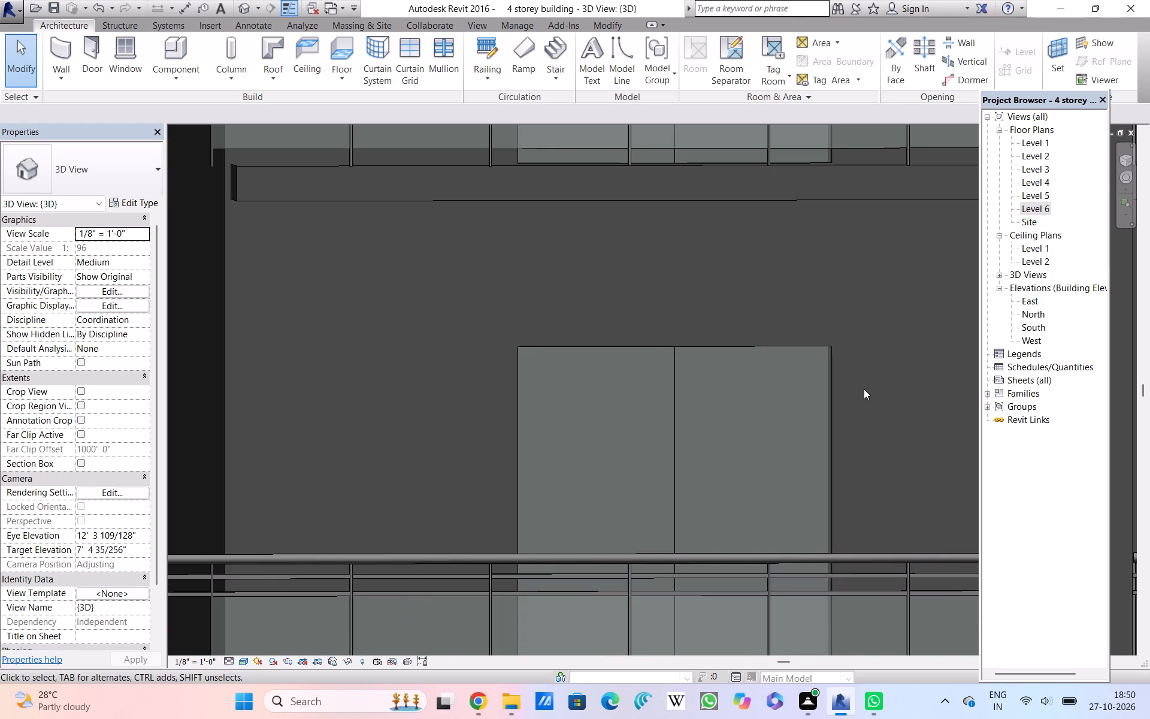
scroll(814, 414, "down", 1)
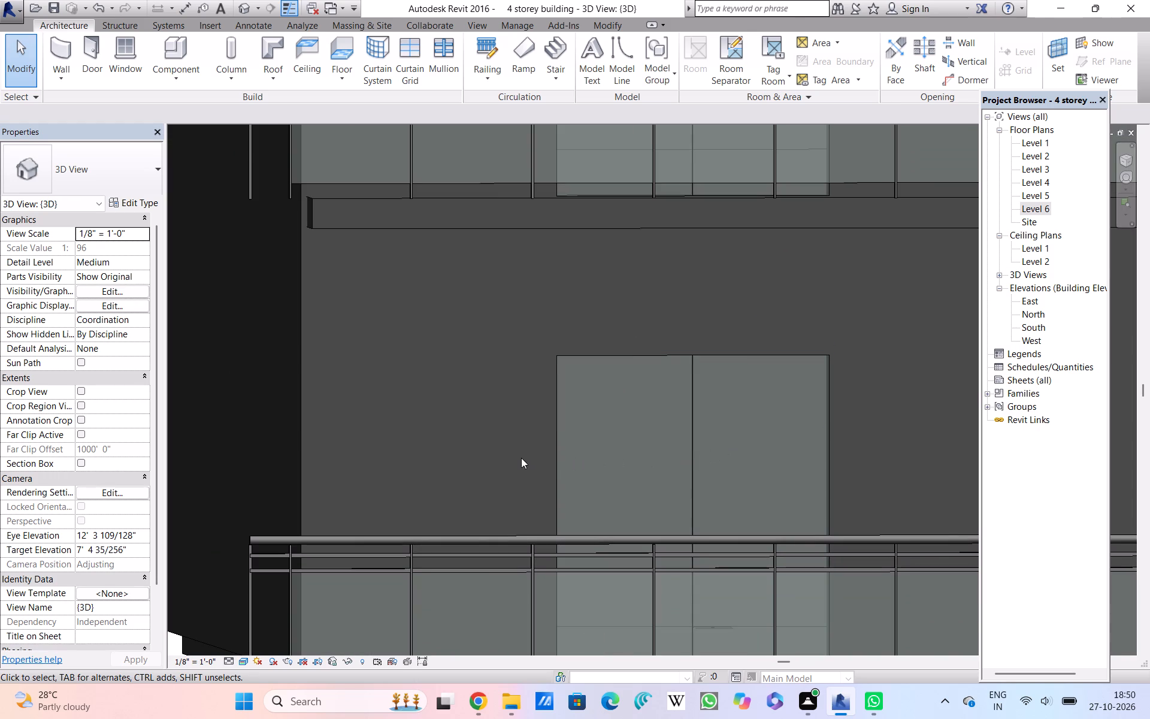
middle_click_drag(521, 458, 584, 497)
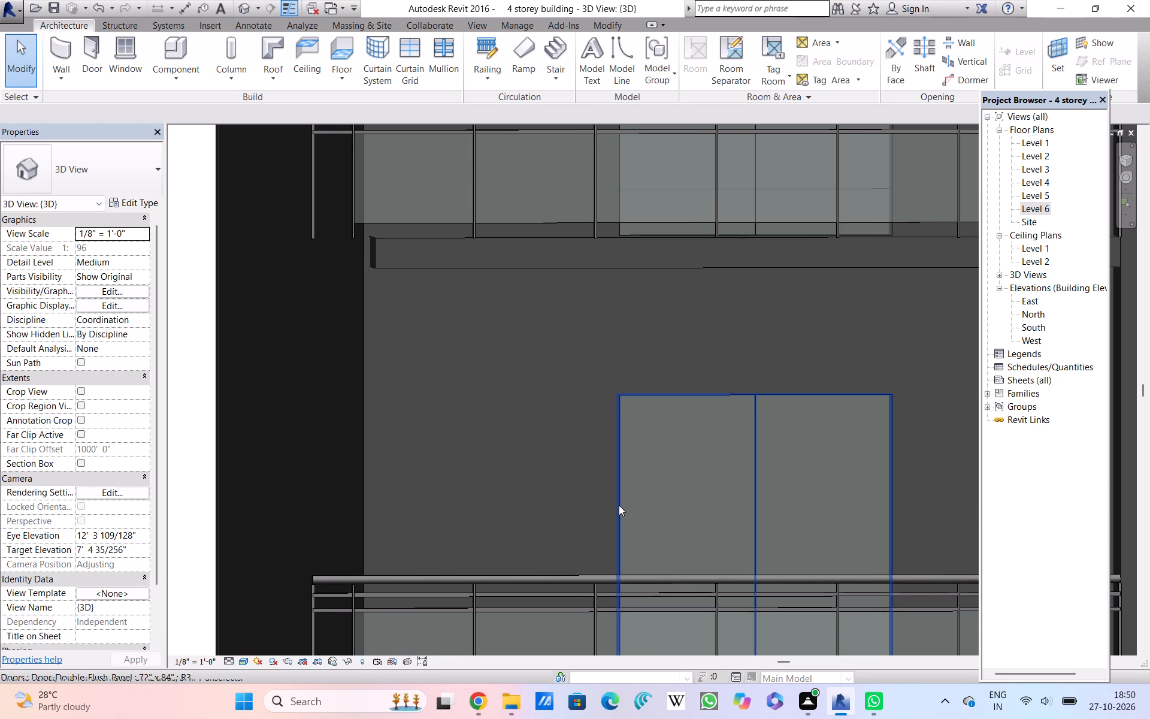
scroll(616, 505, "up", 6)
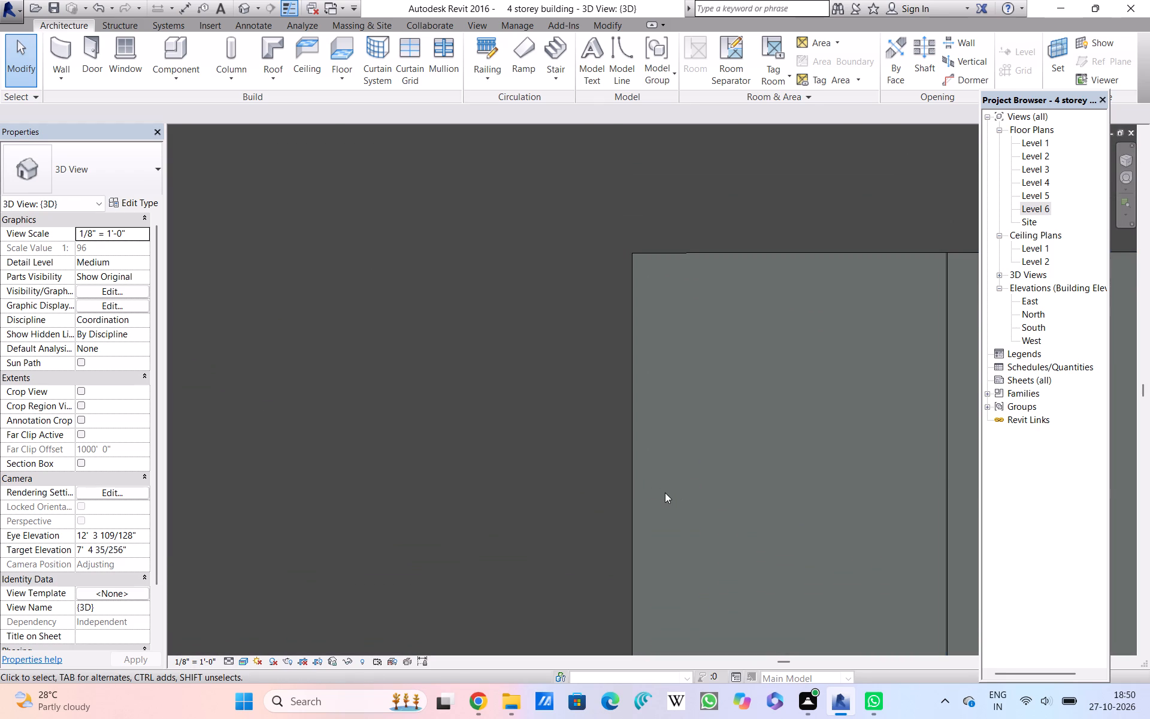
scroll(665, 493, "up", 4)
scroll(665, 493, "down", 6)
middle_click_drag(777, 468, 643, 478)
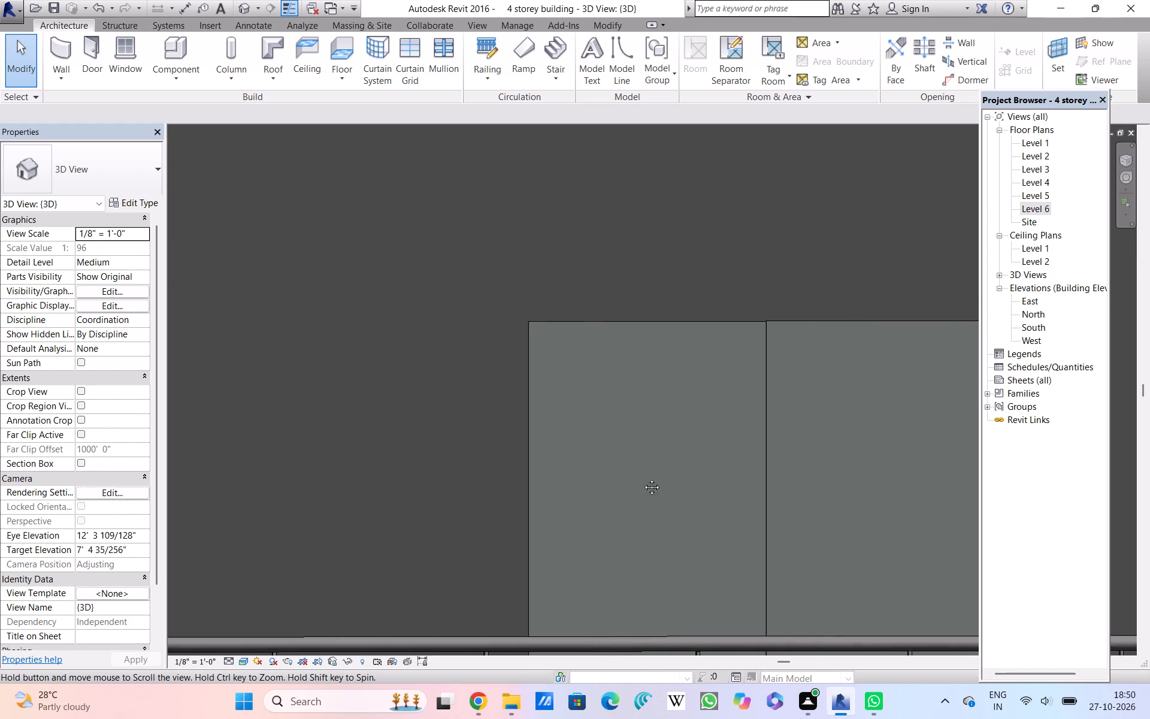
middle_click_drag(643, 478, 623, 478)
scroll(721, 496, "up", 2)
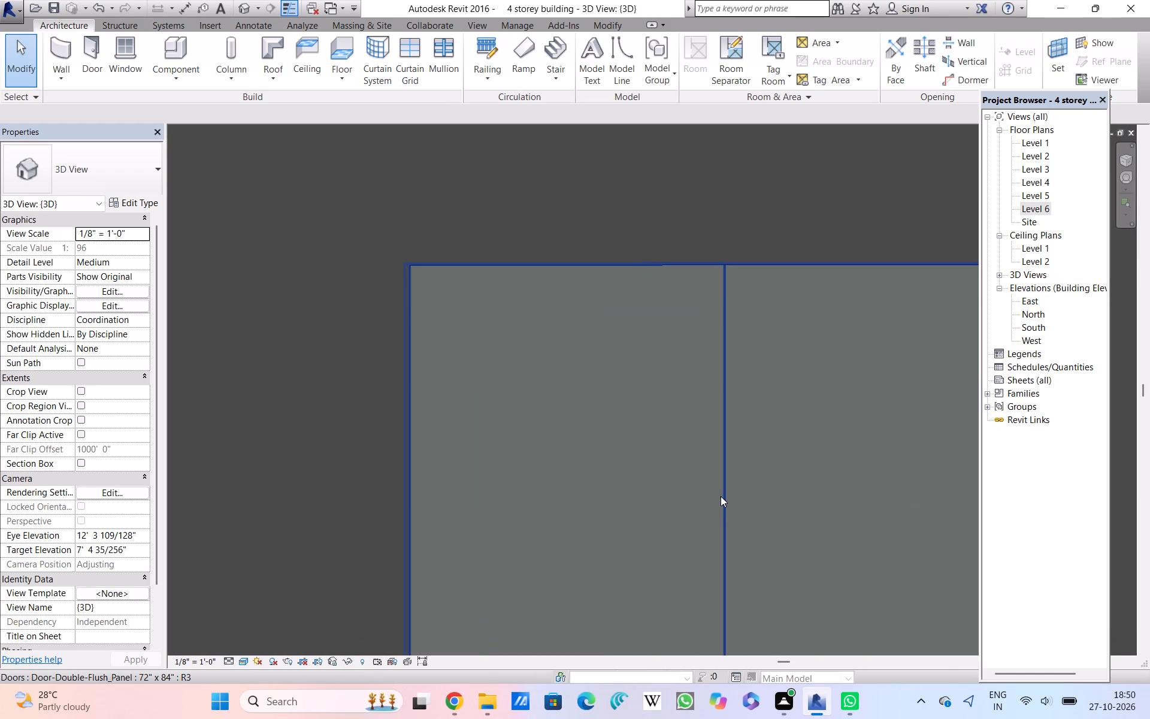
scroll(721, 496, "up", 3)
scroll(721, 496, "down", 3)
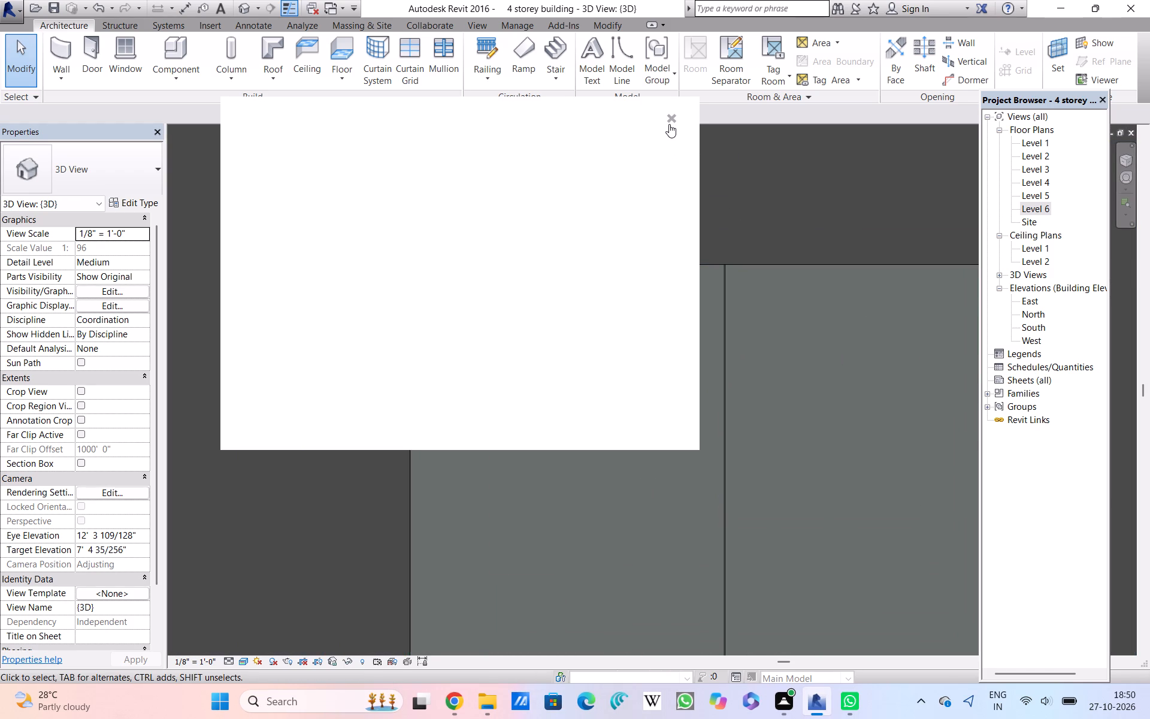
Close the blank pop-up covering the 3D view.
left_click(673, 117)
left_click(673, 117)
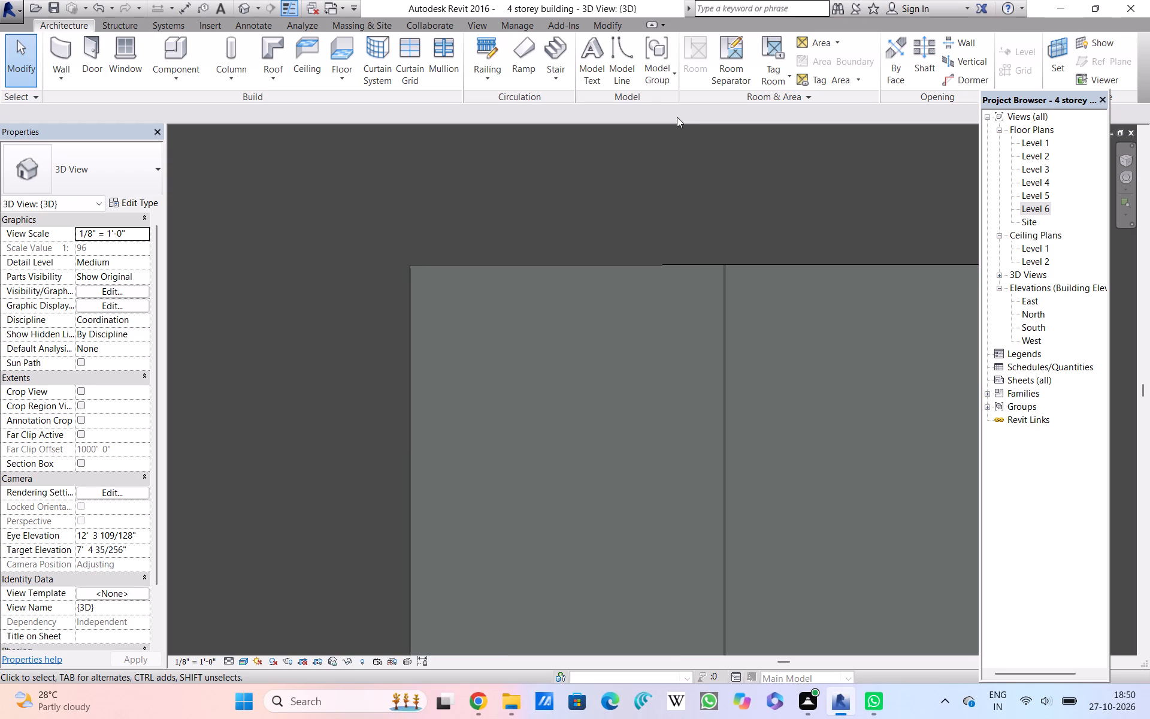
Examine the lower corner bay's double door, balcony railings and the slab between the two lowest balconies.
scroll(691, 439, "down", 6)
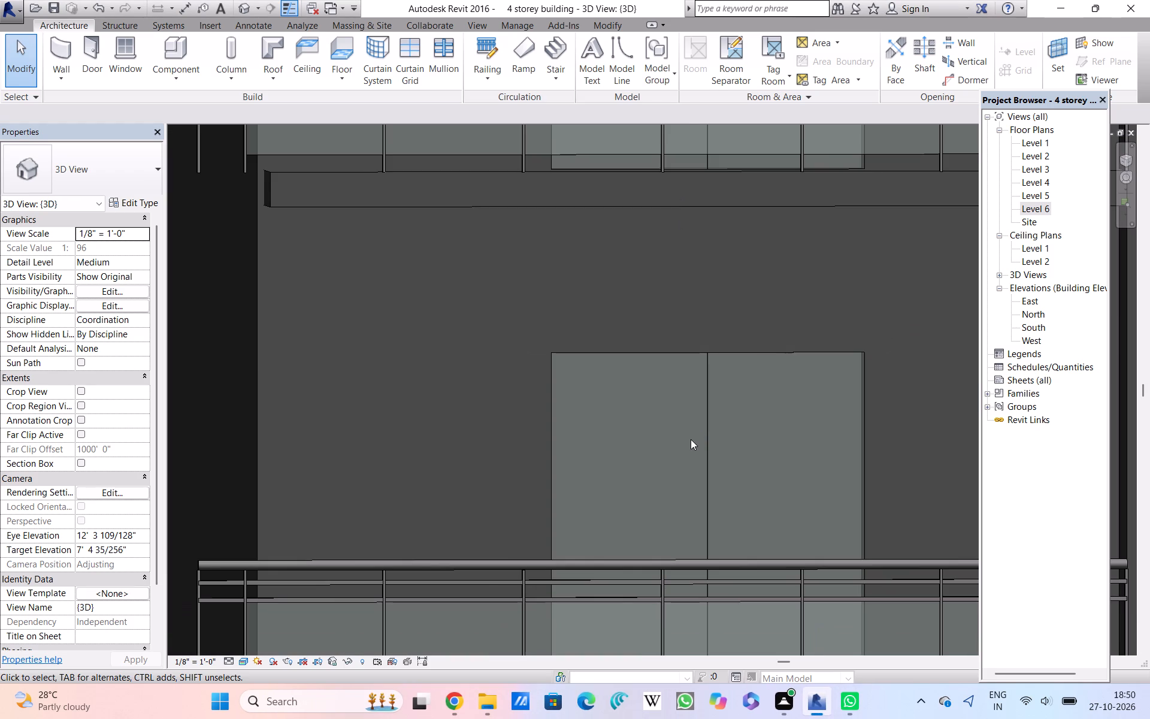
scroll(691, 439, "down", 2)
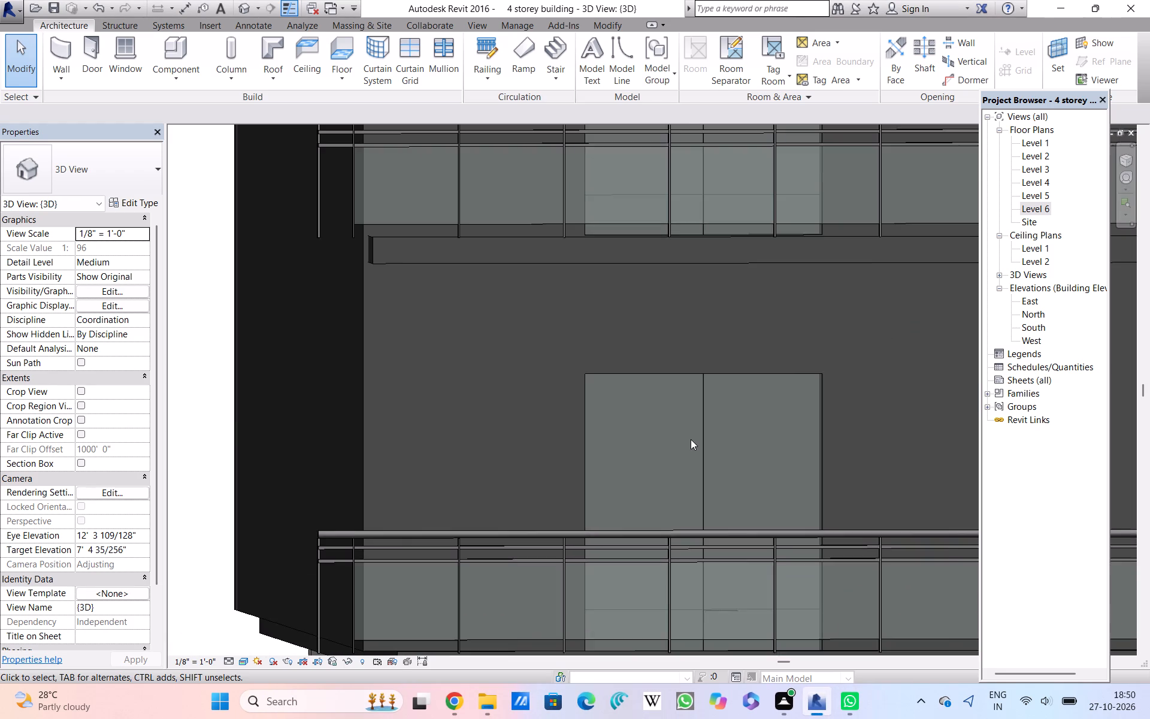
scroll(691, 439, "up", 2)
scroll(691, 439, "down", 4)
scroll(691, 439, "up", 1)
scroll(691, 439, "down", 2)
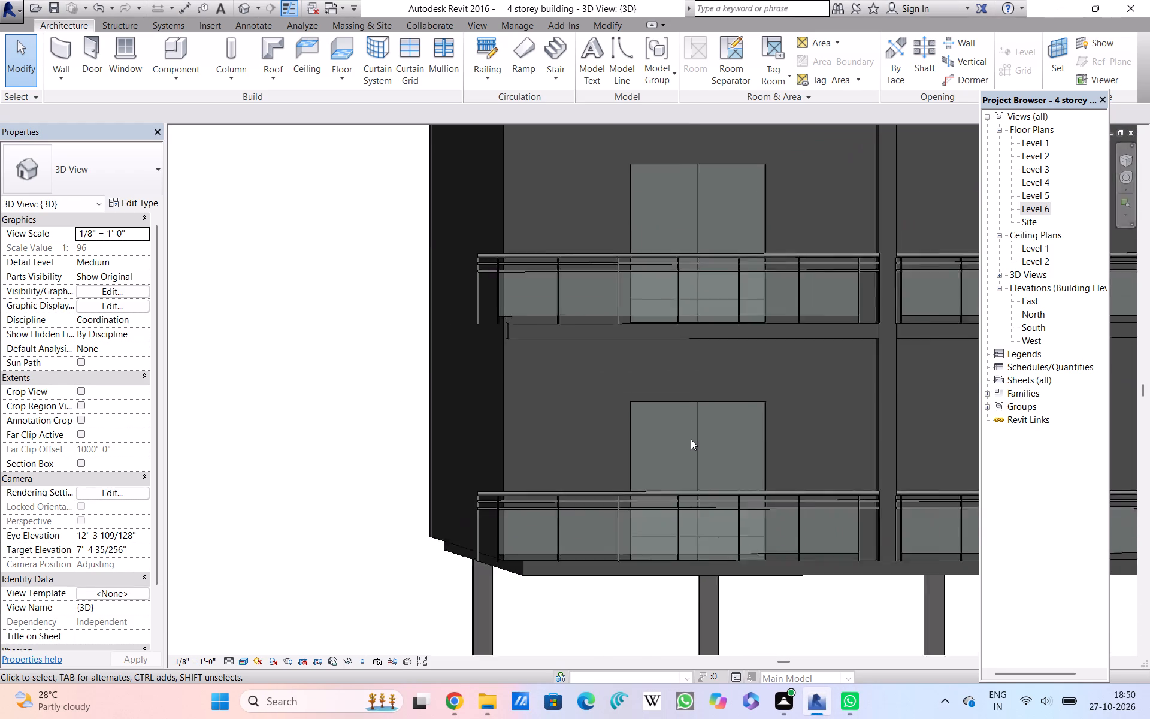
scroll(691, 439, "up", 4)
scroll(691, 439, "down", 2)
scroll(691, 439, "up", 1)
scroll(691, 439, "down", 2)
scroll(691, 439, "up", 3)
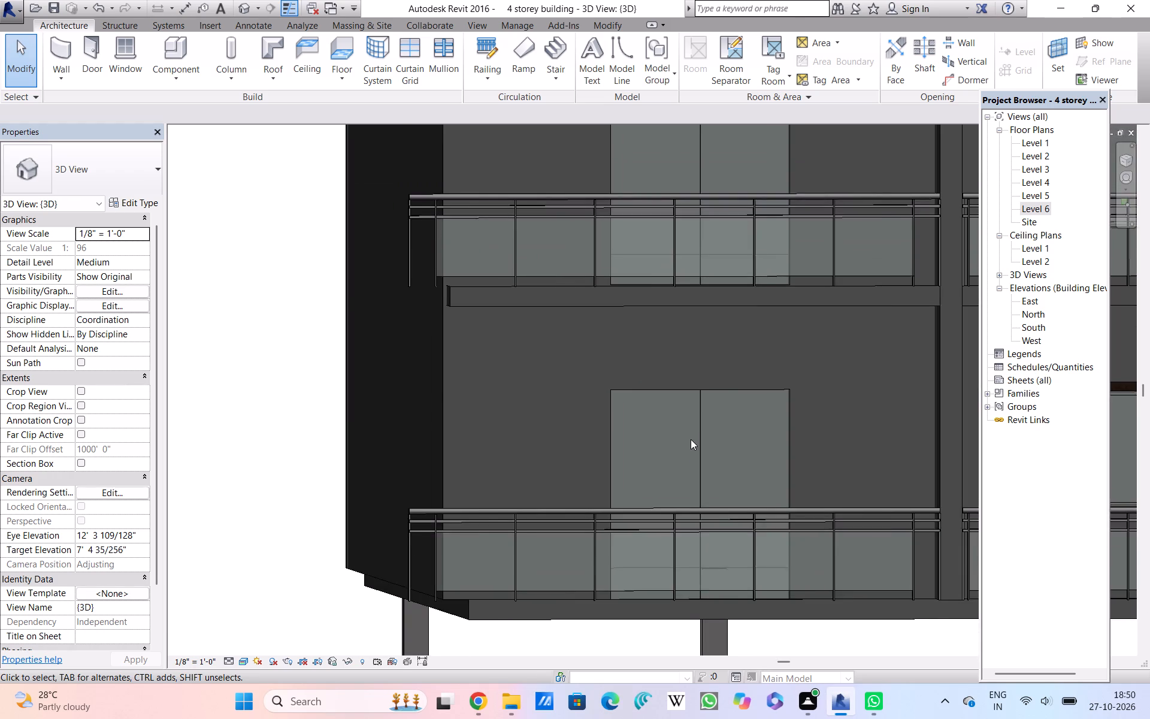
scroll(691, 439, "down", 2)
scroll(691, 439, "up", 4)
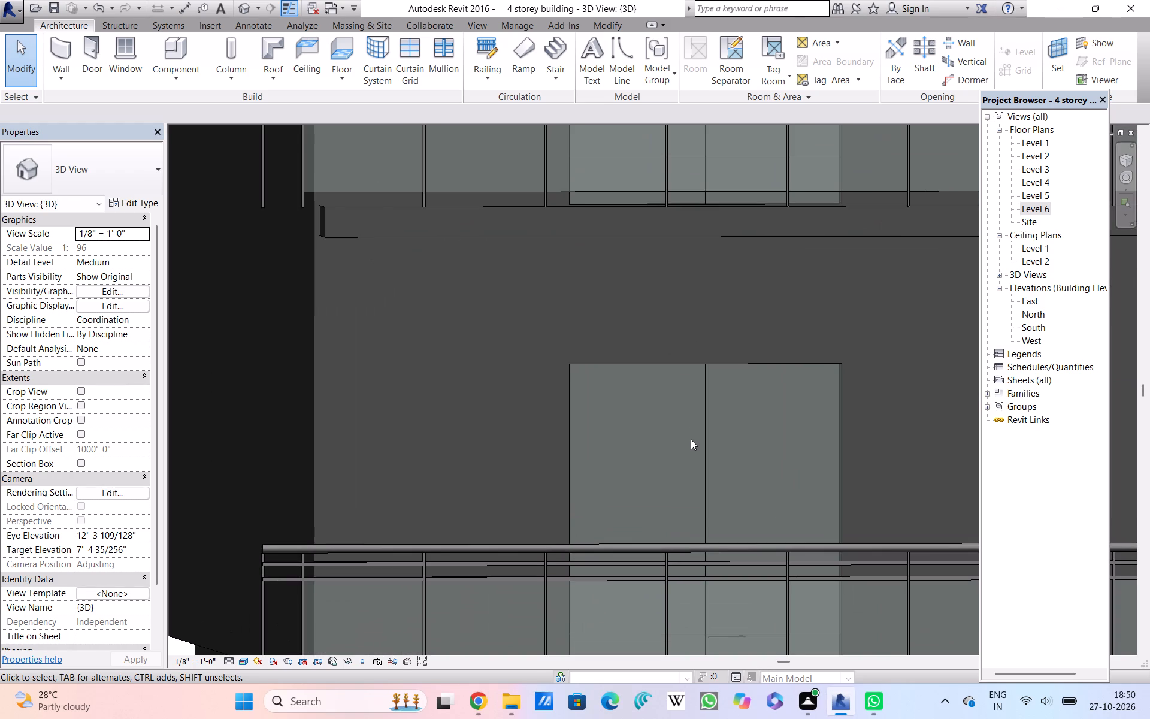
Examine the corner bay's stacked double-door balconies and the ground-level columns supporting them.
scroll(691, 439, "down", 5)
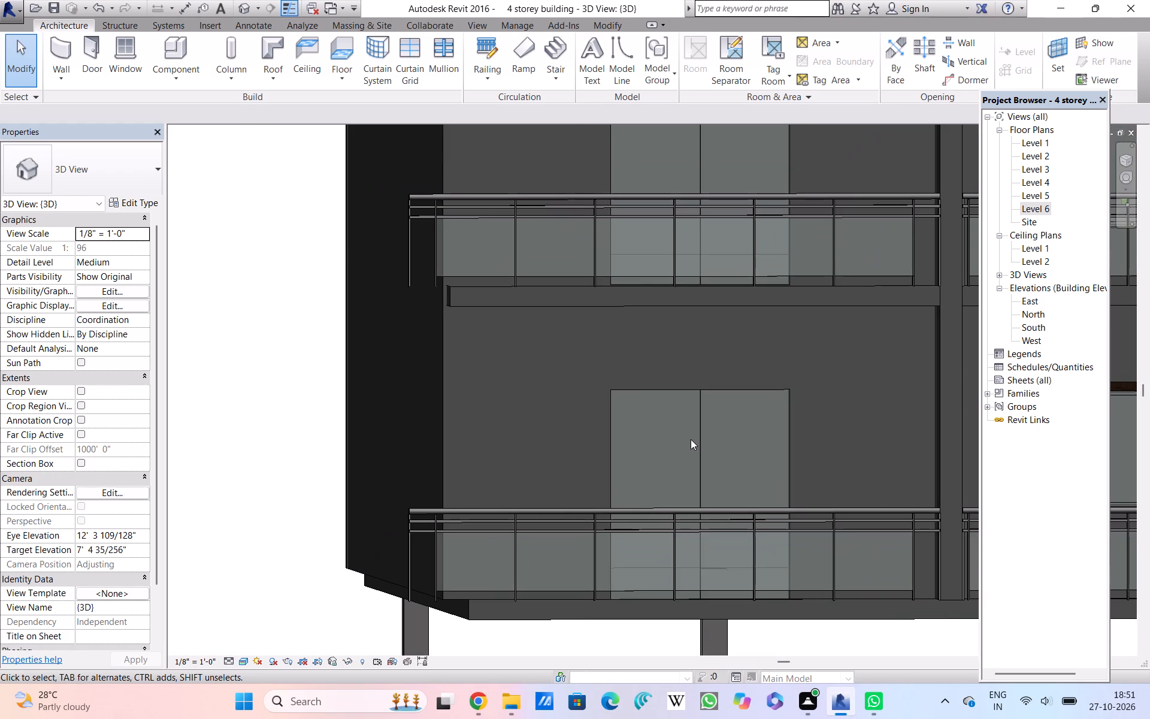
scroll(691, 439, "down", 2)
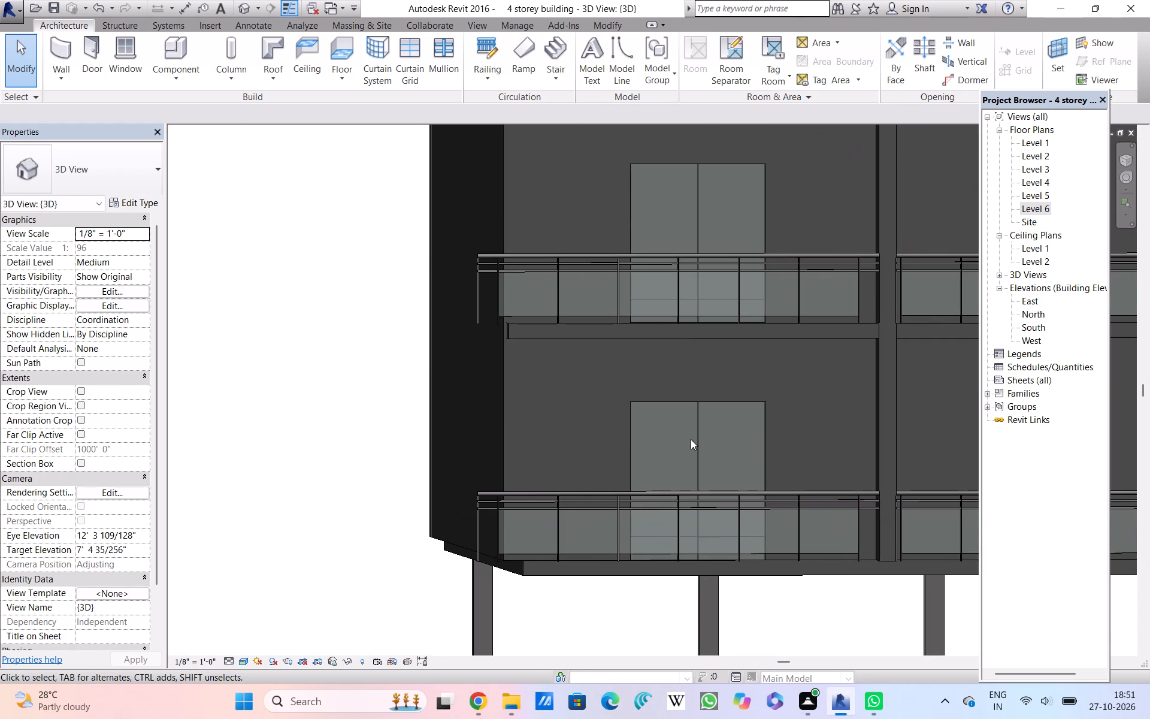
scroll(691, 439, "down", 3)
scroll(691, 439, "up", 1)
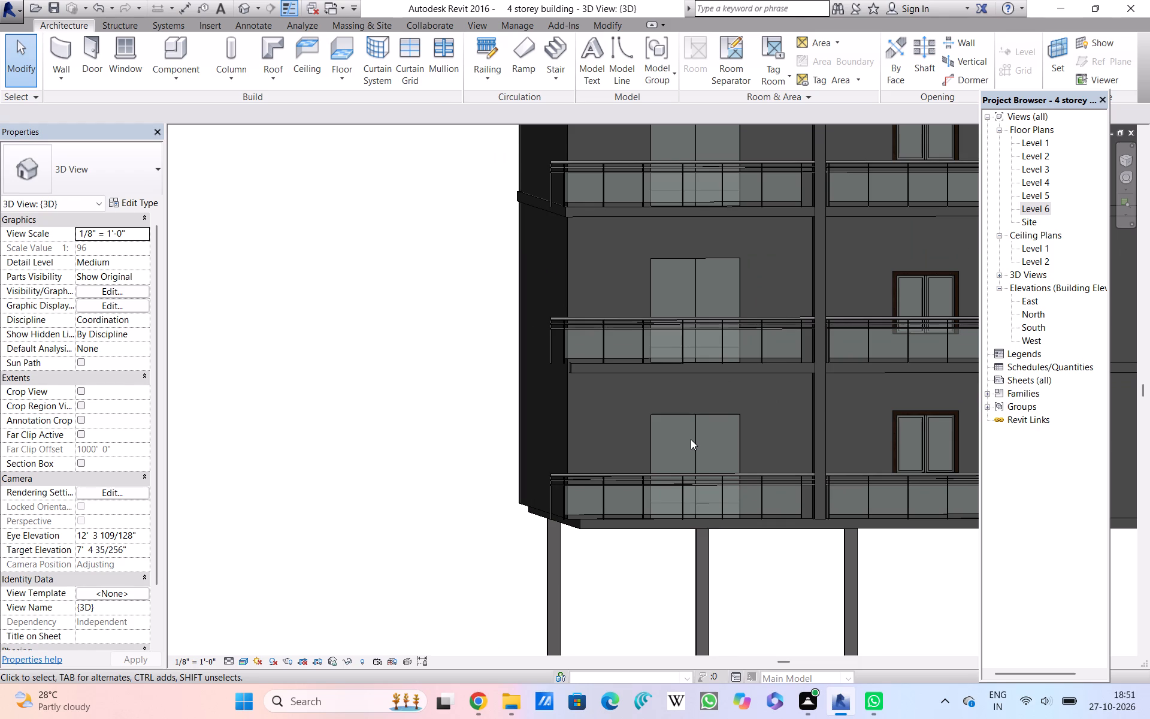
scroll(691, 439, "up", 4)
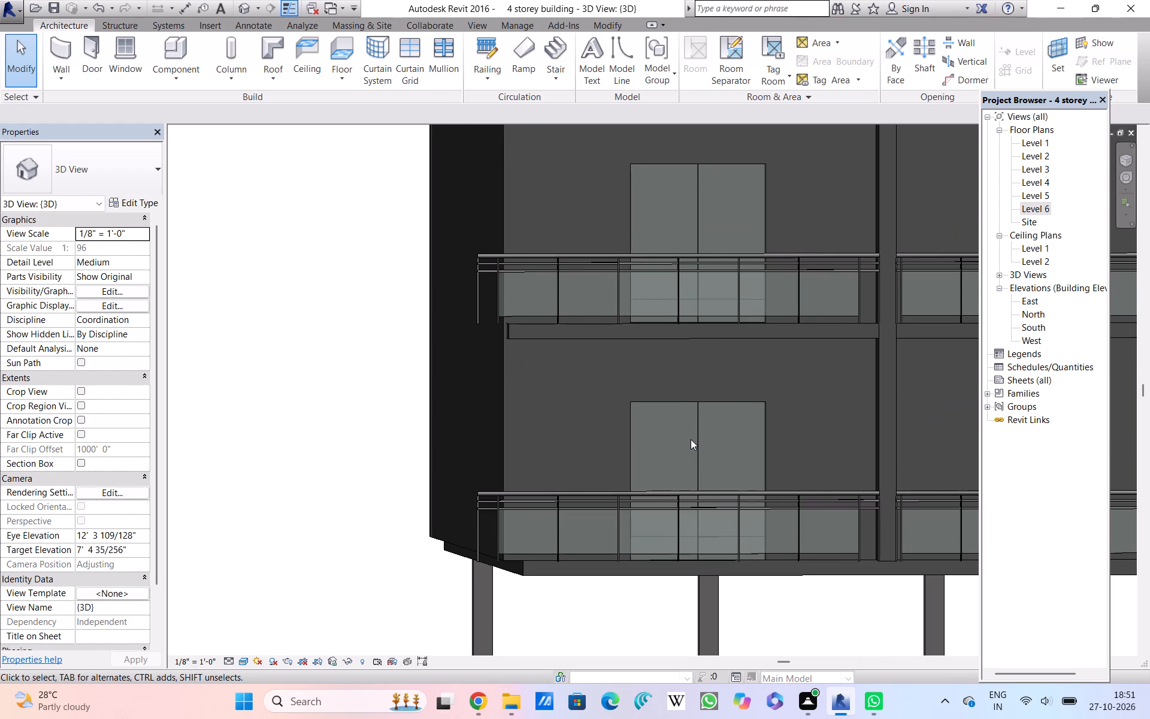
scroll(691, 439, "up", 1)
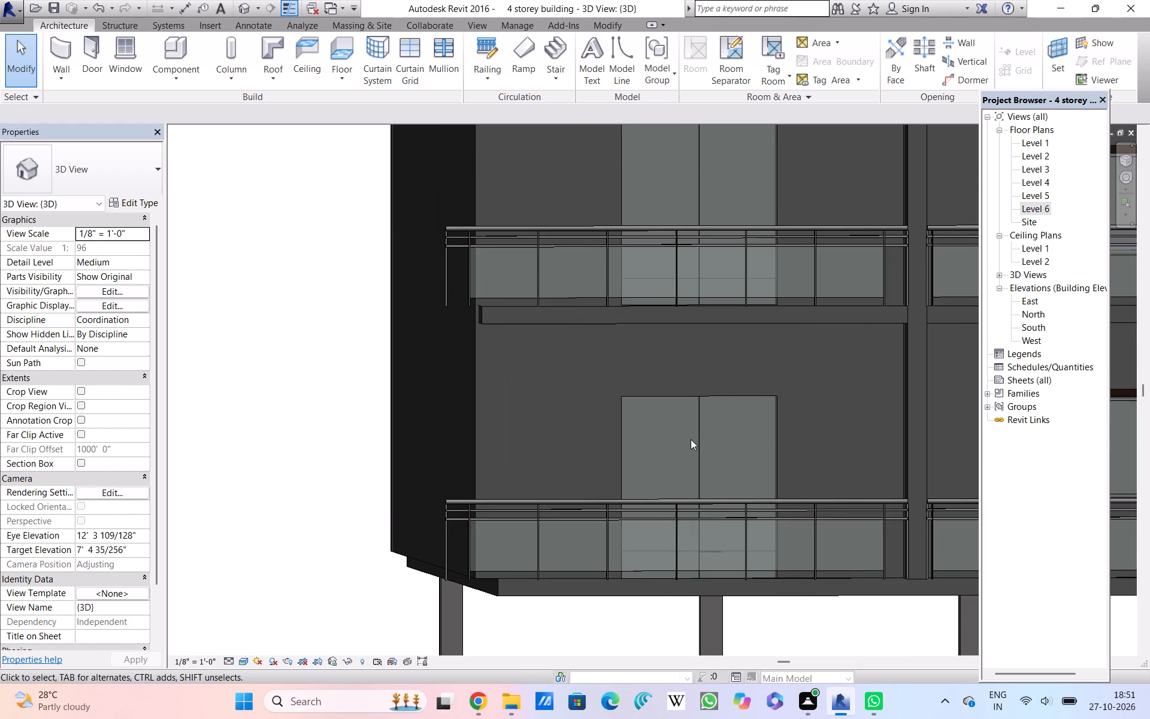
scroll(691, 439, "down", 1)
scroll(691, 439, "up", 2)
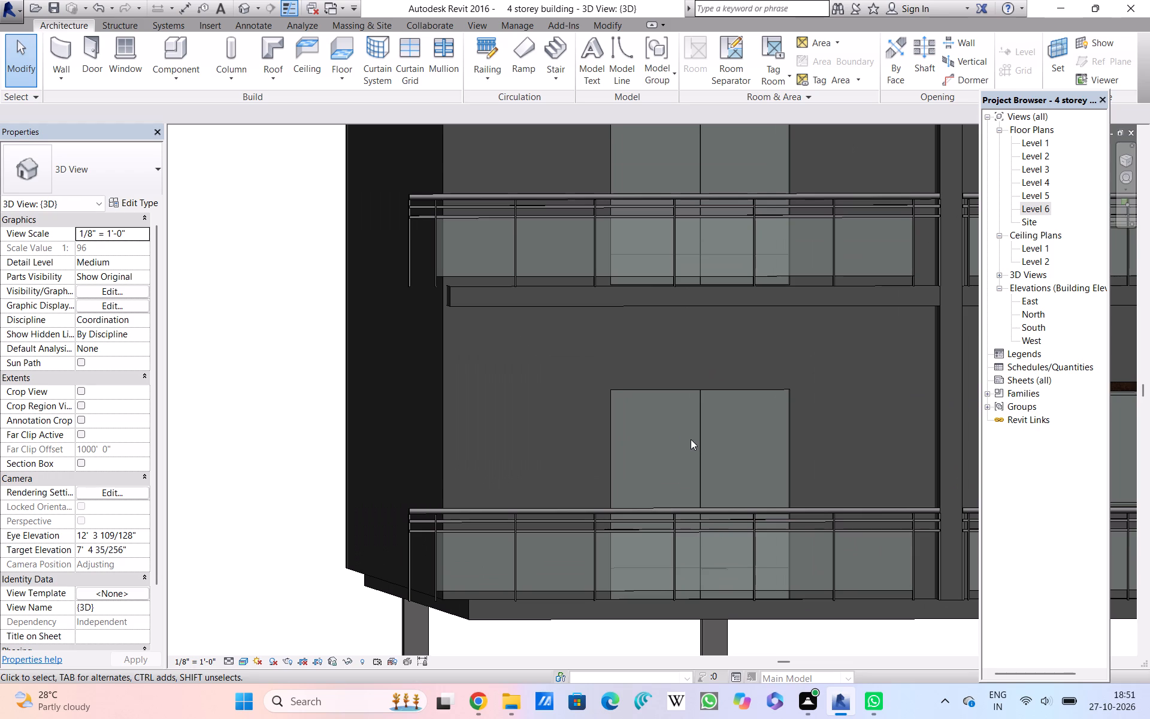
scroll(691, 439, "up", 2)
scroll(691, 439, "down", 2)
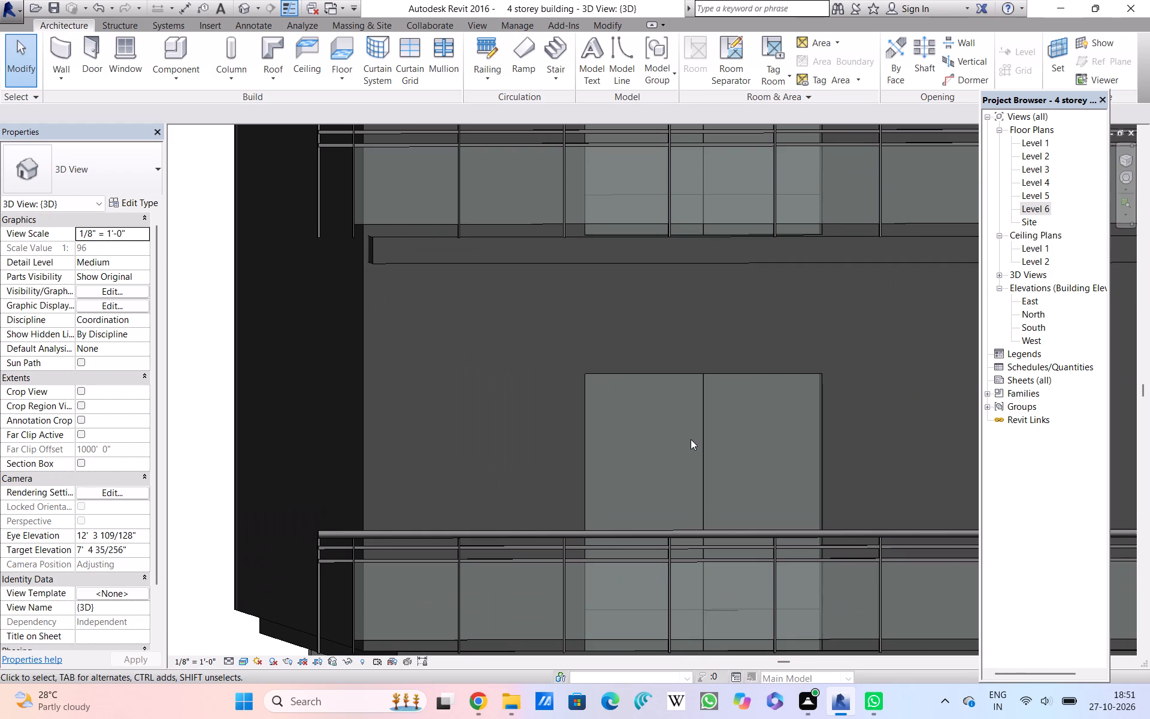
Examine the lowest balconies on both sides of the dividing wall, from the double door across to the casement window.
middle_click_drag(691, 439, 524, 478)
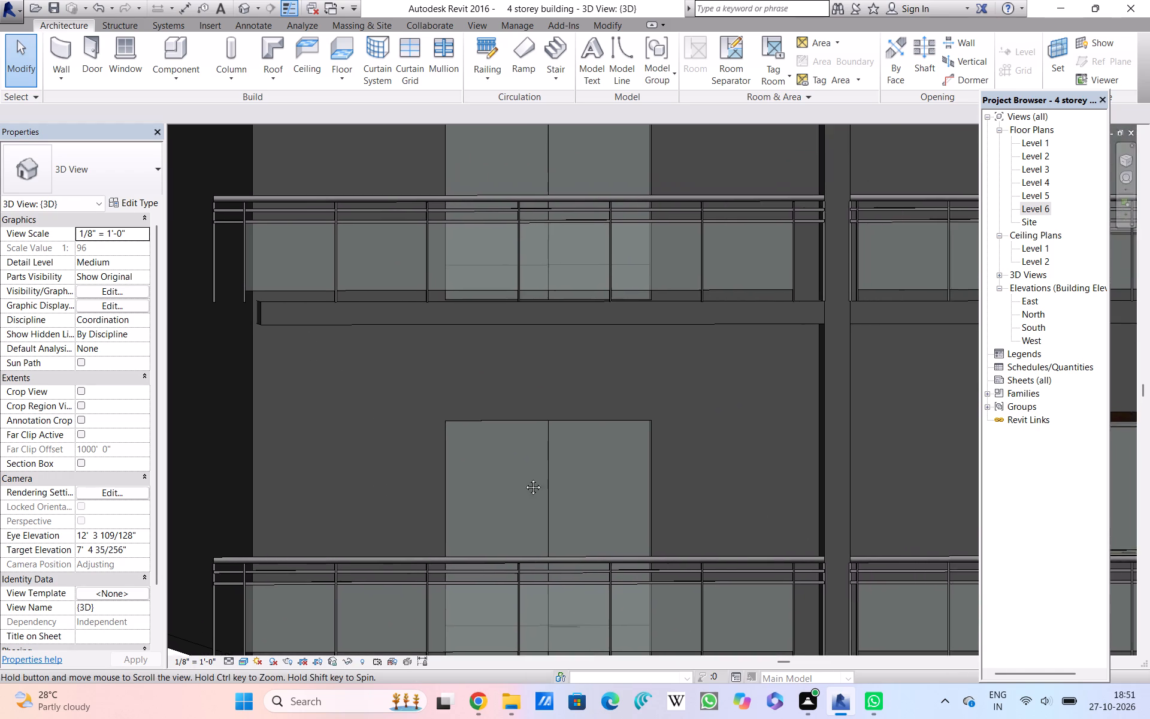
middle_click_drag(524, 478, 470, 478)
middle_click_drag(673, 478, 628, 414)
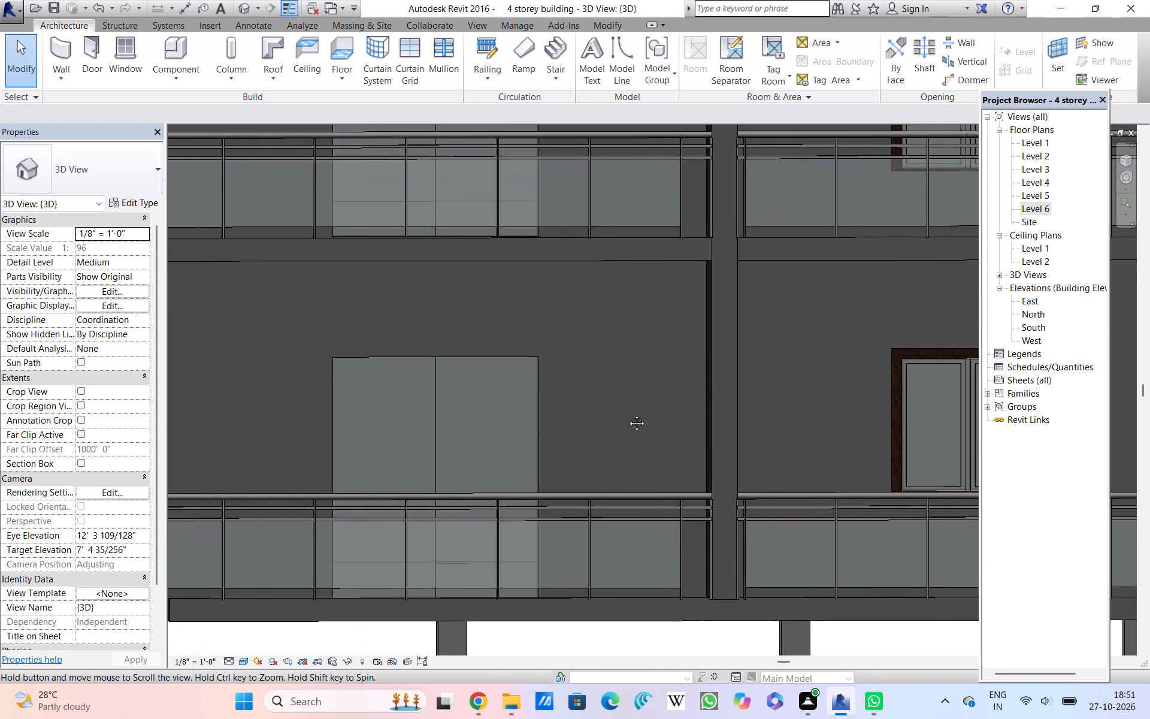
middle_click_drag(628, 414, 627, 414)
scroll(627, 414, "down", 2)
scroll(627, 414, "up", 2)
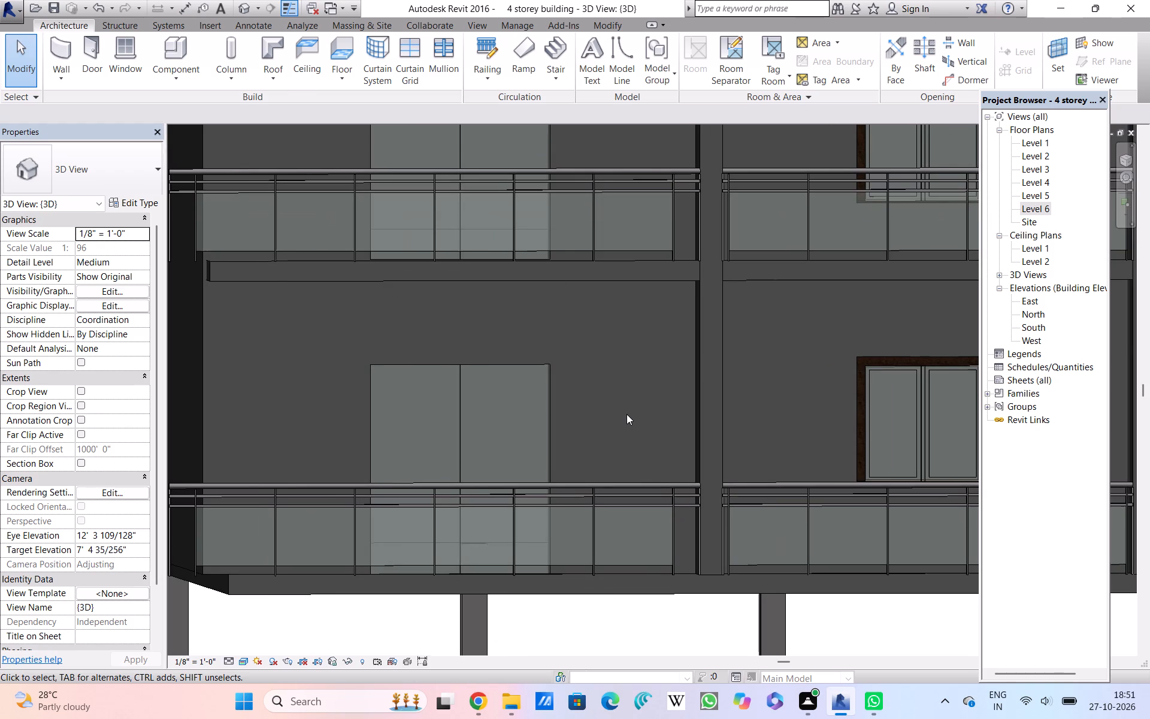
scroll(627, 414, "up", 3)
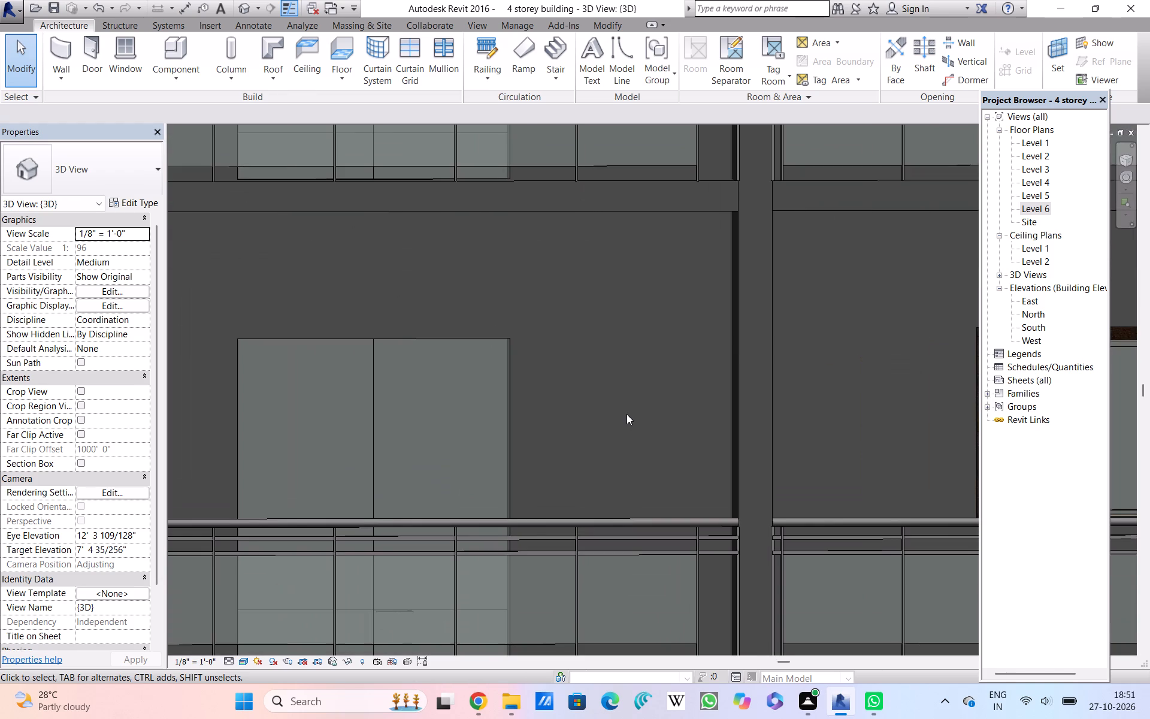
scroll(627, 414, "up", 2)
scroll(627, 414, "down", 1)
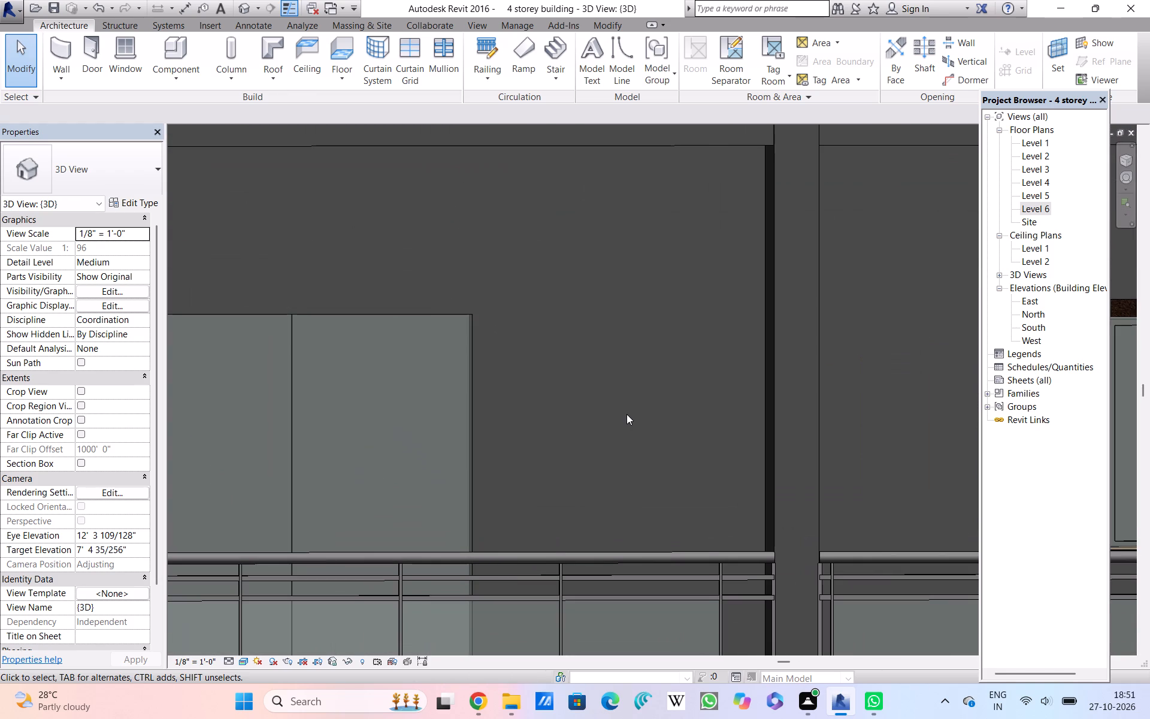
scroll(627, 414, "down", 5)
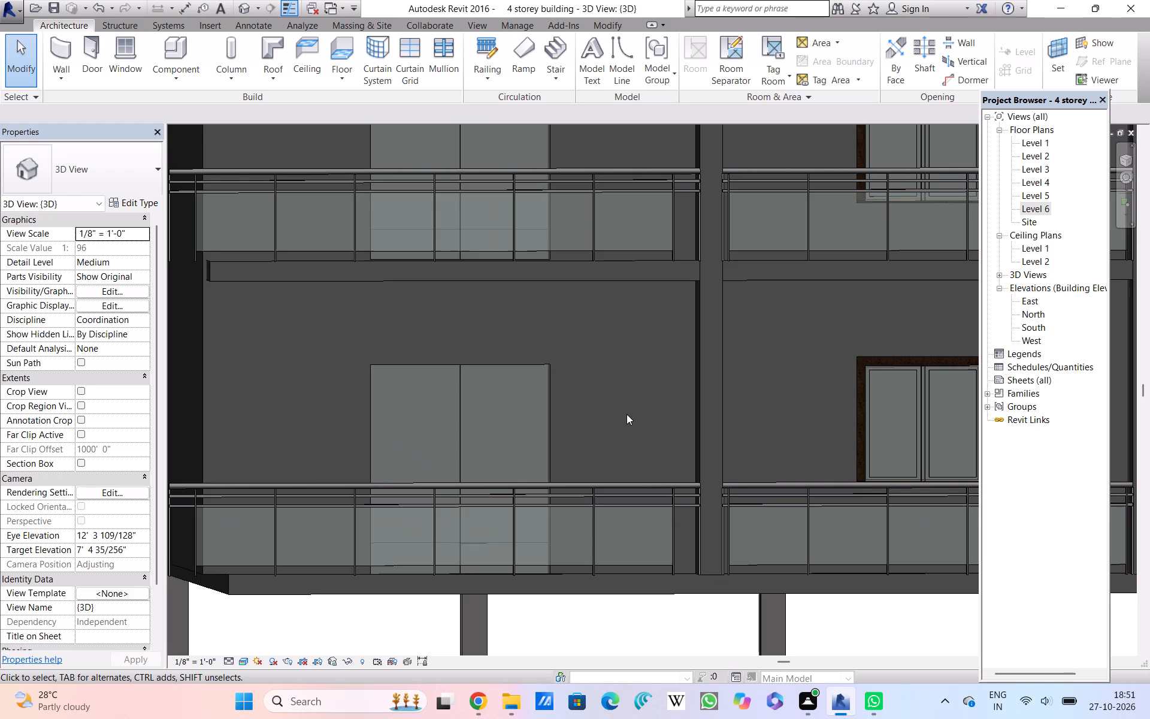
scroll(627, 414, "up", 1)
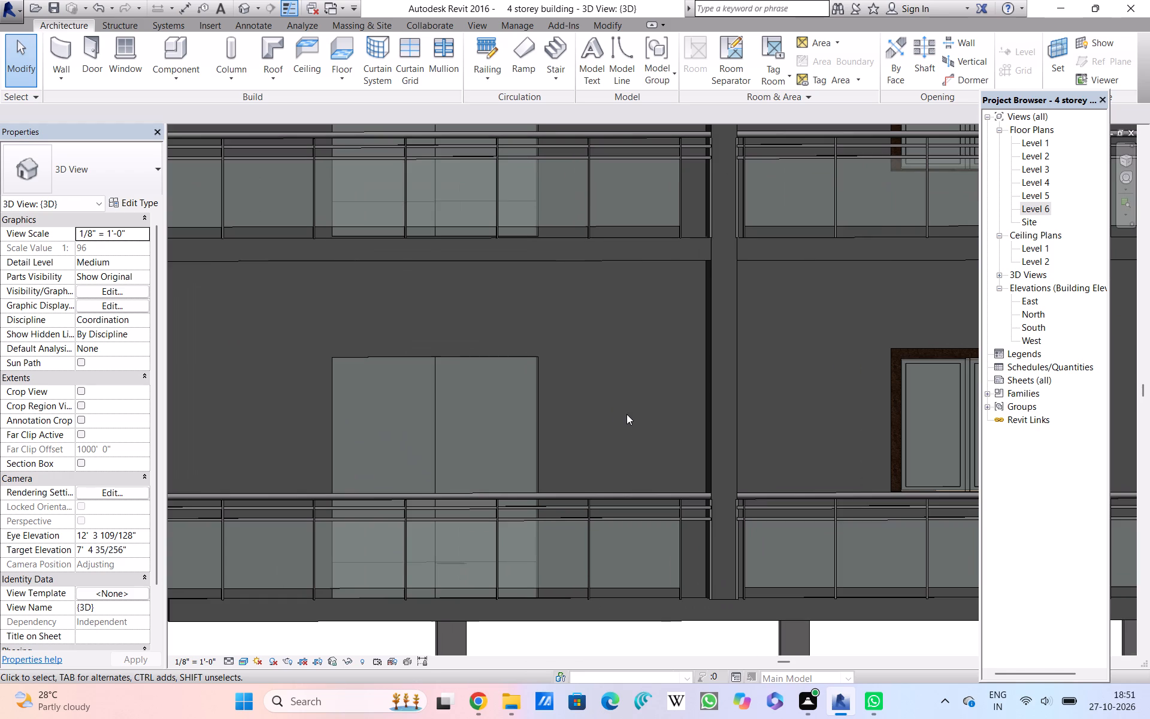
scroll(627, 414, "down", 2)
scroll(627, 414, "up", 1)
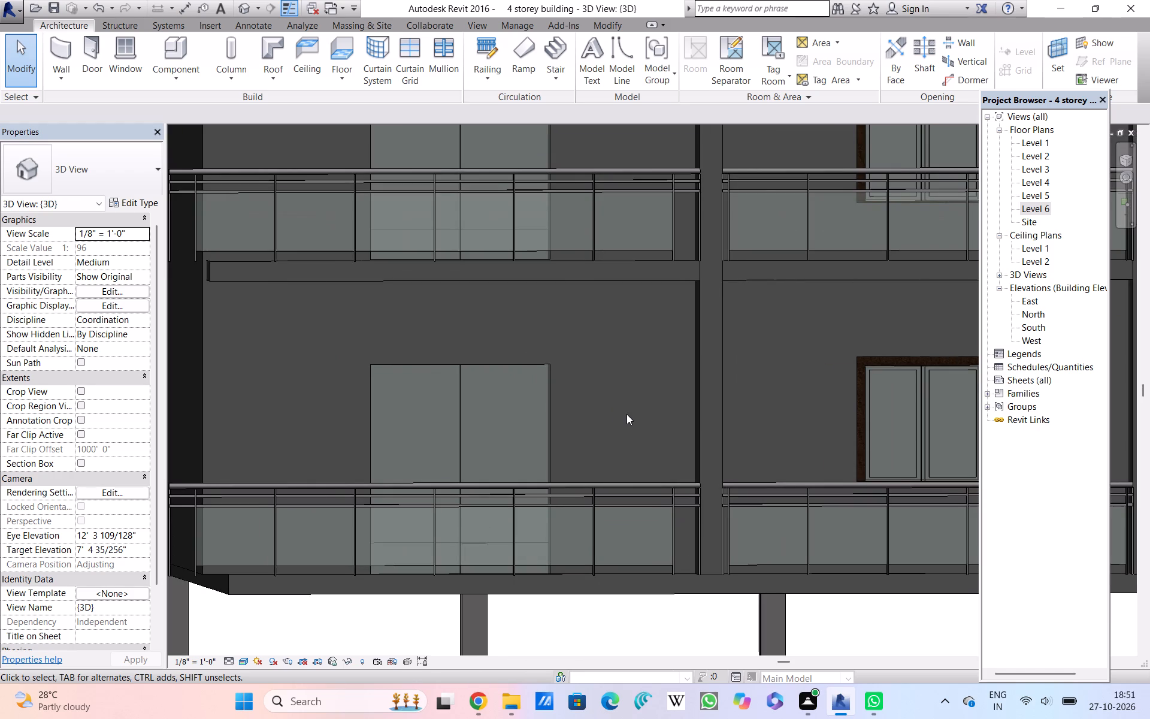
Examine the two lowest storeys' double doors and casement windows behind their balcony railings, ending on the corner bay's lowest double door.
scroll(627, 414, "down", 1)
scroll(627, 414, "up", 2)
scroll(627, 414, "down", 3)
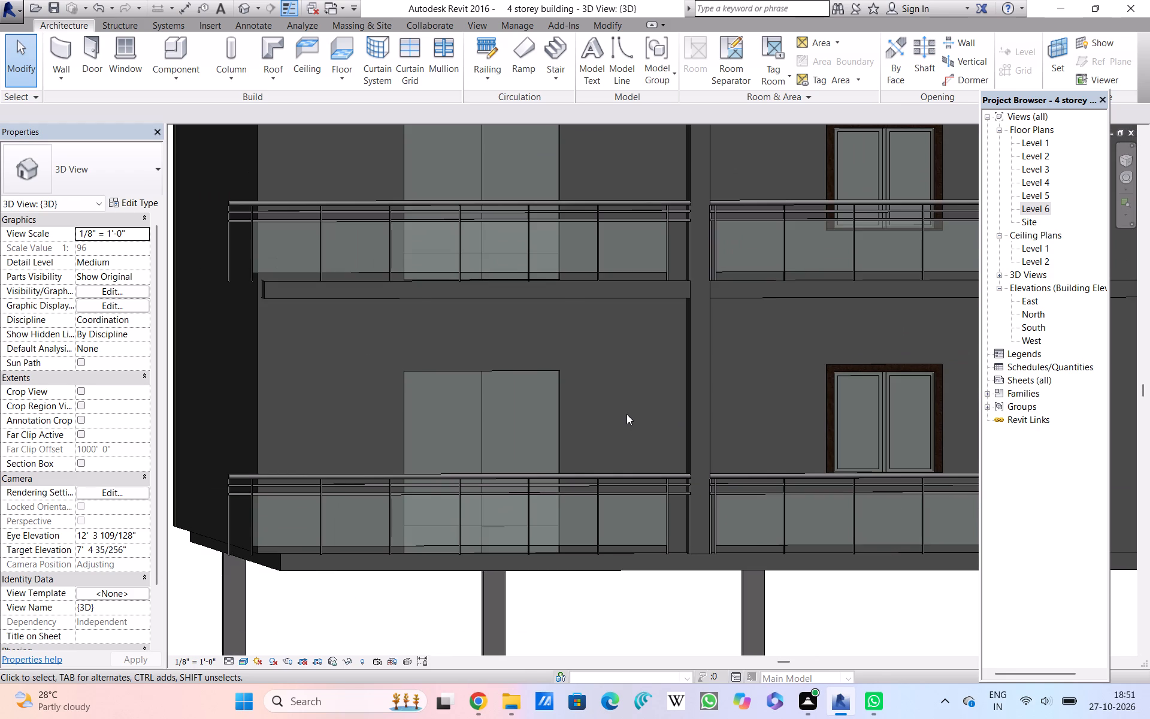
scroll(627, 414, "down", 1)
scroll(627, 414, "up", 2)
scroll(627, 414, "down", 3)
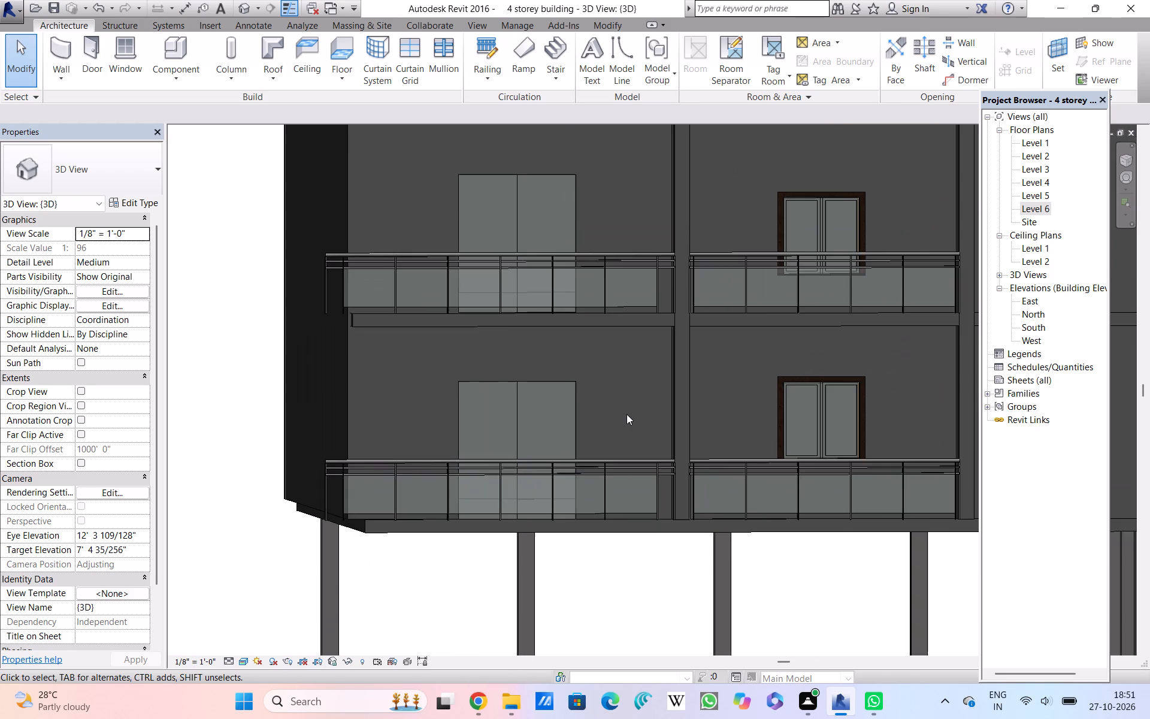
scroll(627, 414, "down", 1)
scroll(627, 414, "up", 3)
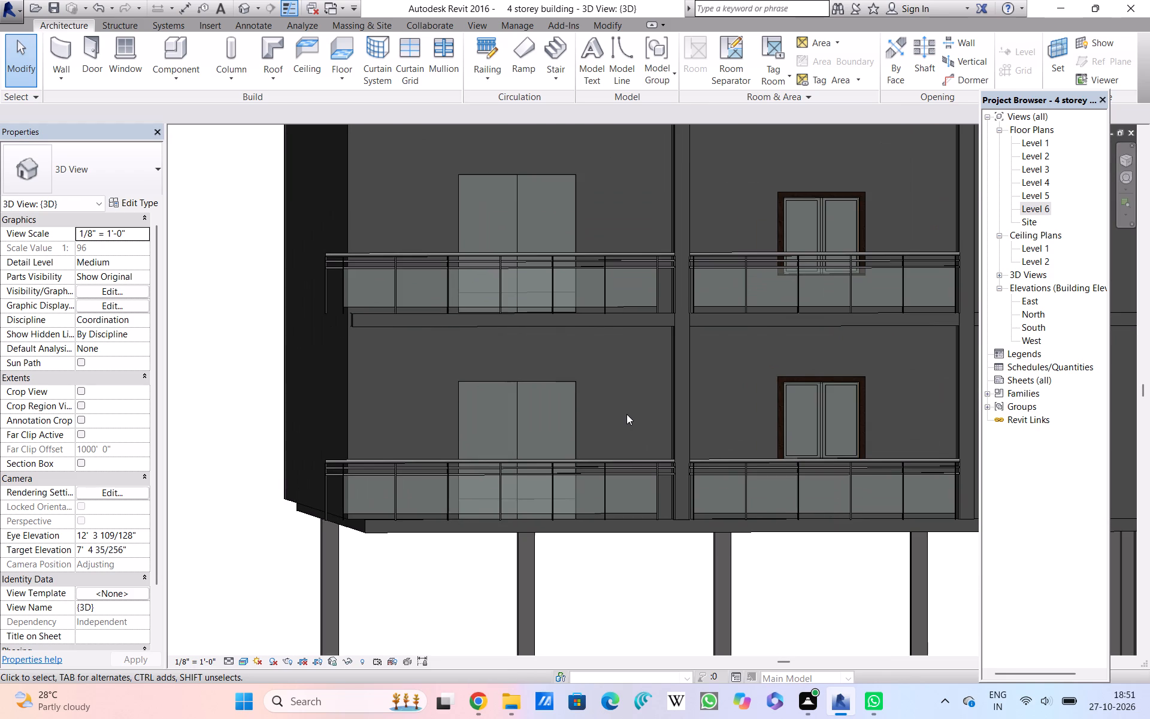
scroll(627, 414, "down", 1)
middle_click(627, 414)
middle_click_drag(648, 387, 761, 430)
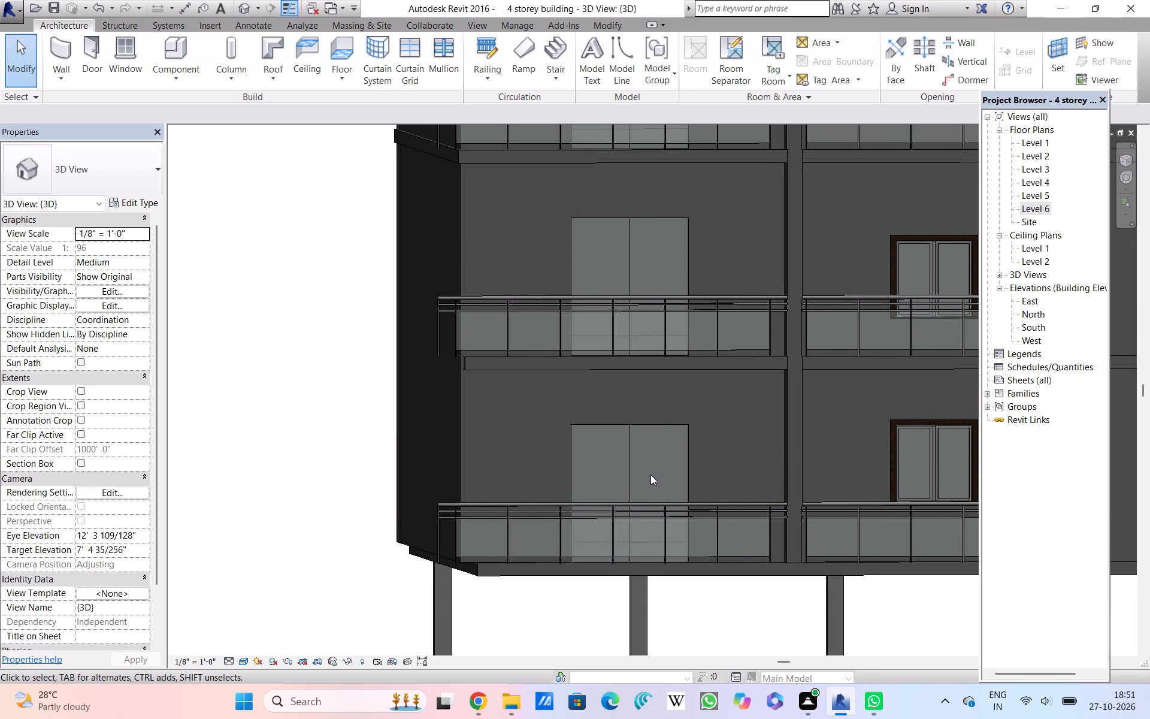
scroll(650, 475, "up", 6)
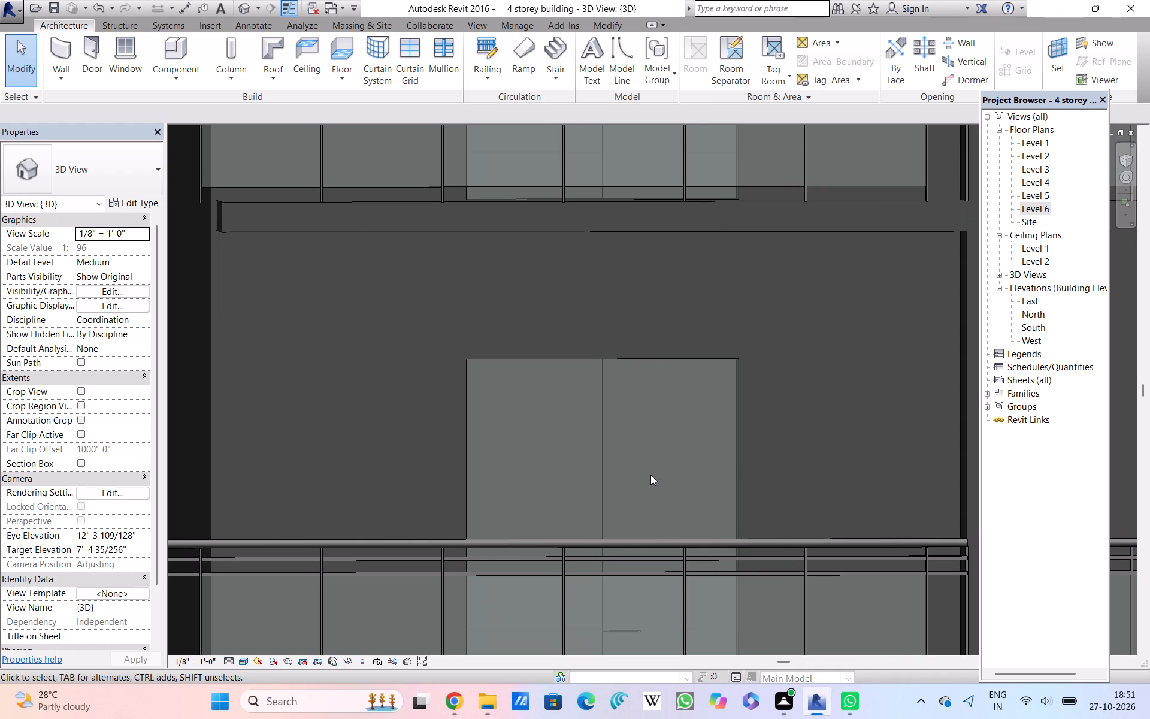
scroll(650, 475, "down", 2)
scroll(650, 475, "up", 2)
scroll(650, 475, "down", 1)
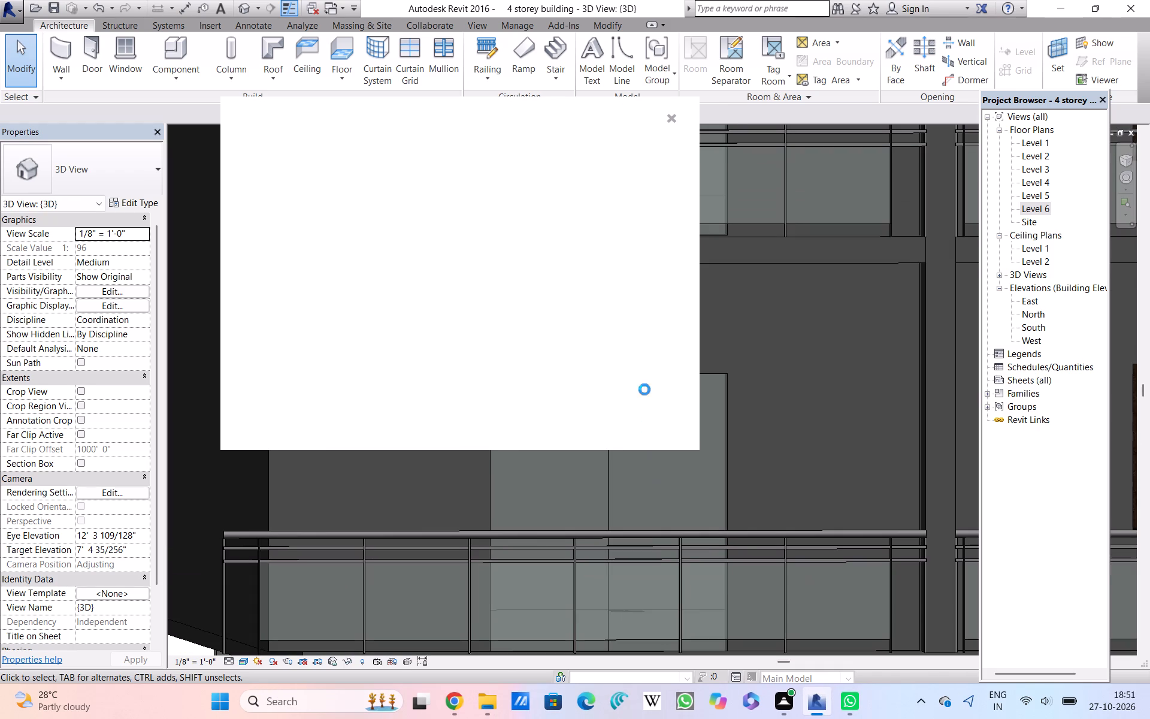
Close the blank pop-up covering the 3D view.
left_click(673, 119)
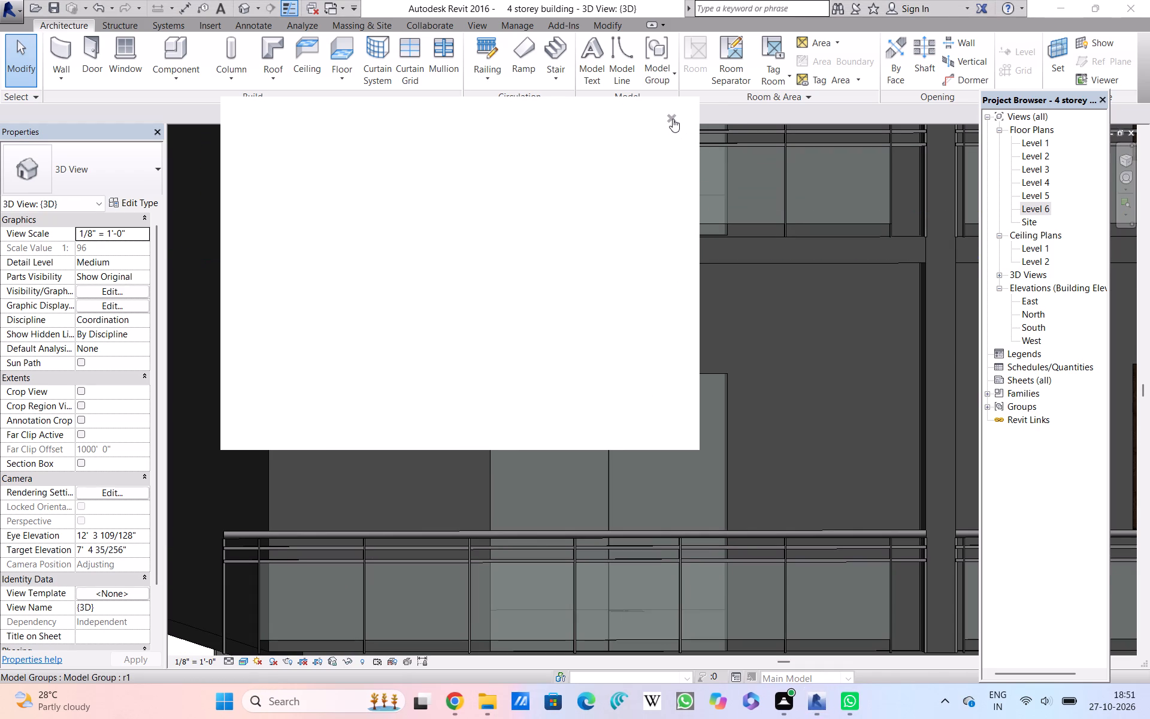
left_click(673, 119)
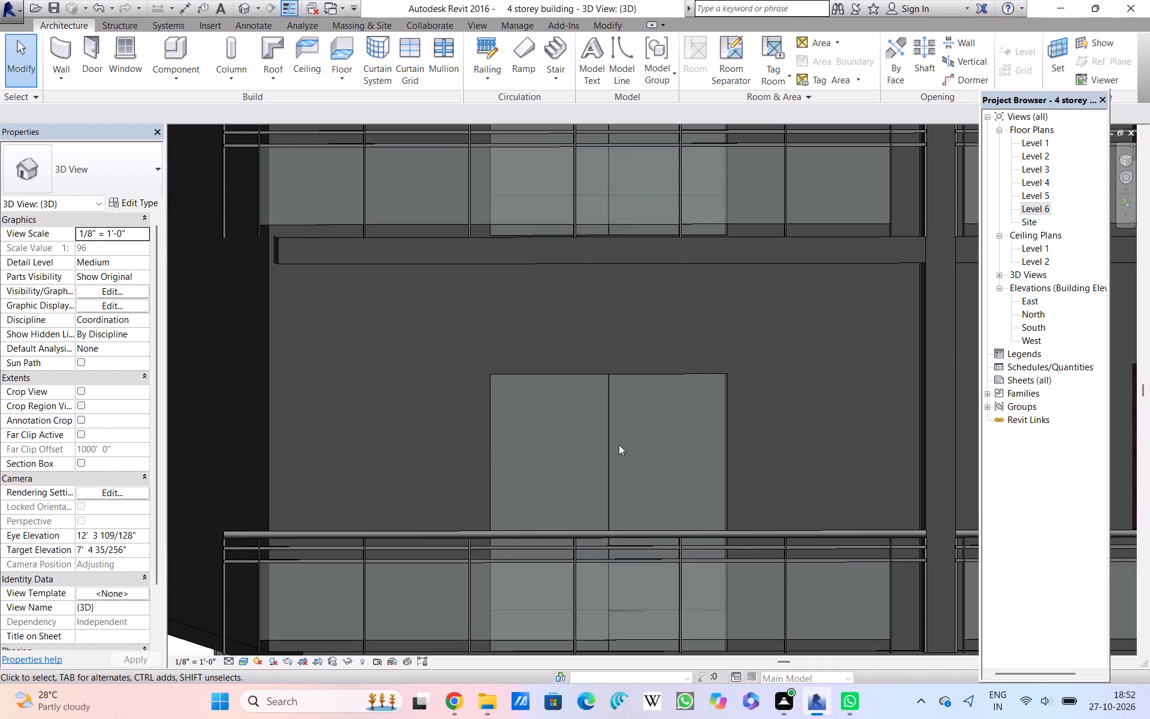
Examine the corner bay's lowest double door, its railing and the balcony slab above it.
scroll(619, 445, "up", 3)
scroll(619, 445, "down", 3)
scroll(619, 445, "up", 3)
scroll(619, 445, "down", 2)
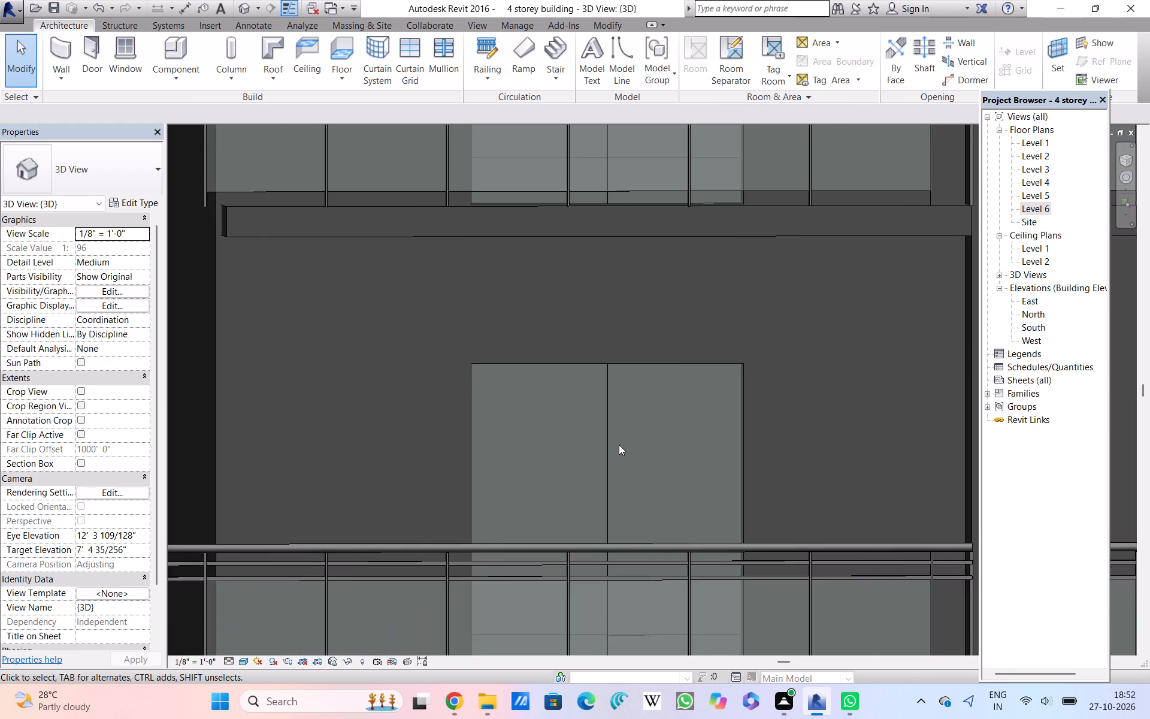
scroll(619, 445, "down", 1)
scroll(619, 445, "up", 1)
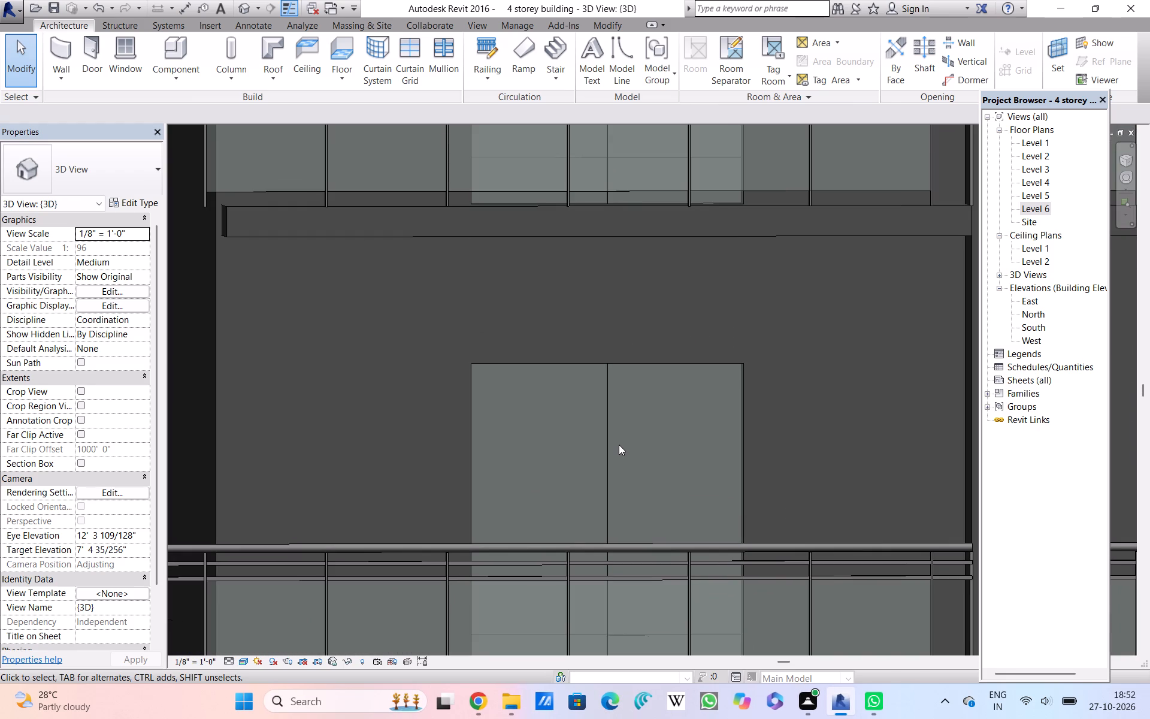
scroll(619, 445, "down", 4)
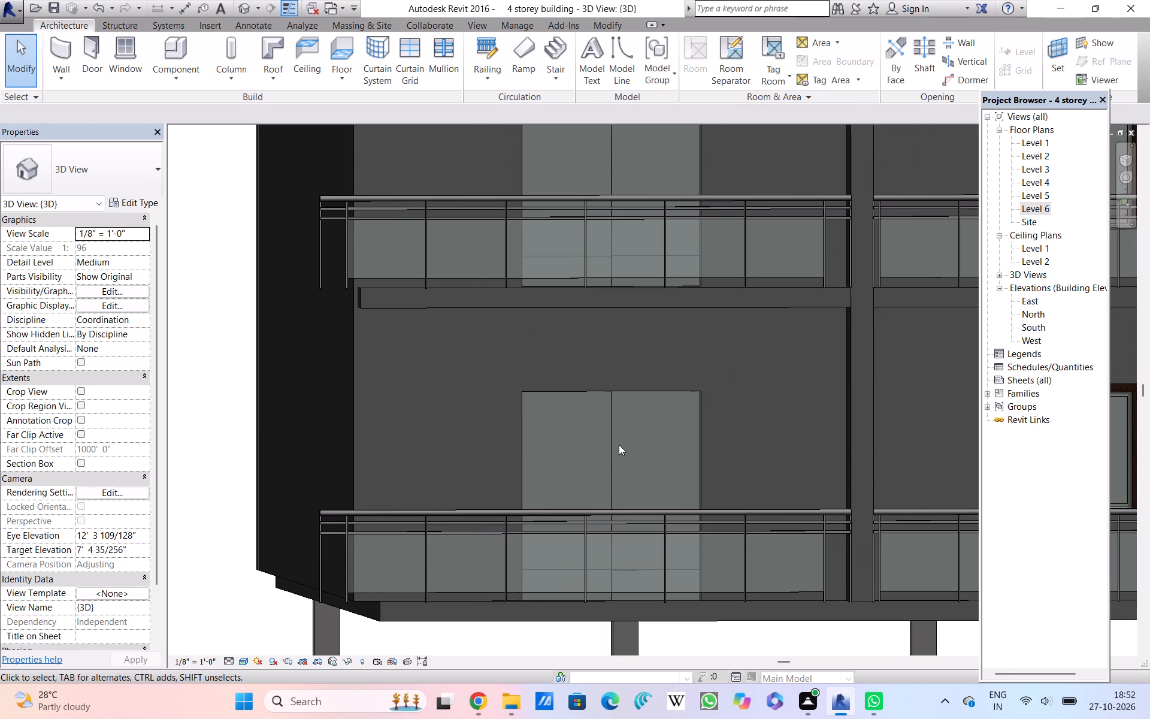
Examine the corner bay's two lowest balconies, their double doors and the columns beneath them.
scroll(619, 445, "up", 1)
scroll(619, 445, "down", 2)
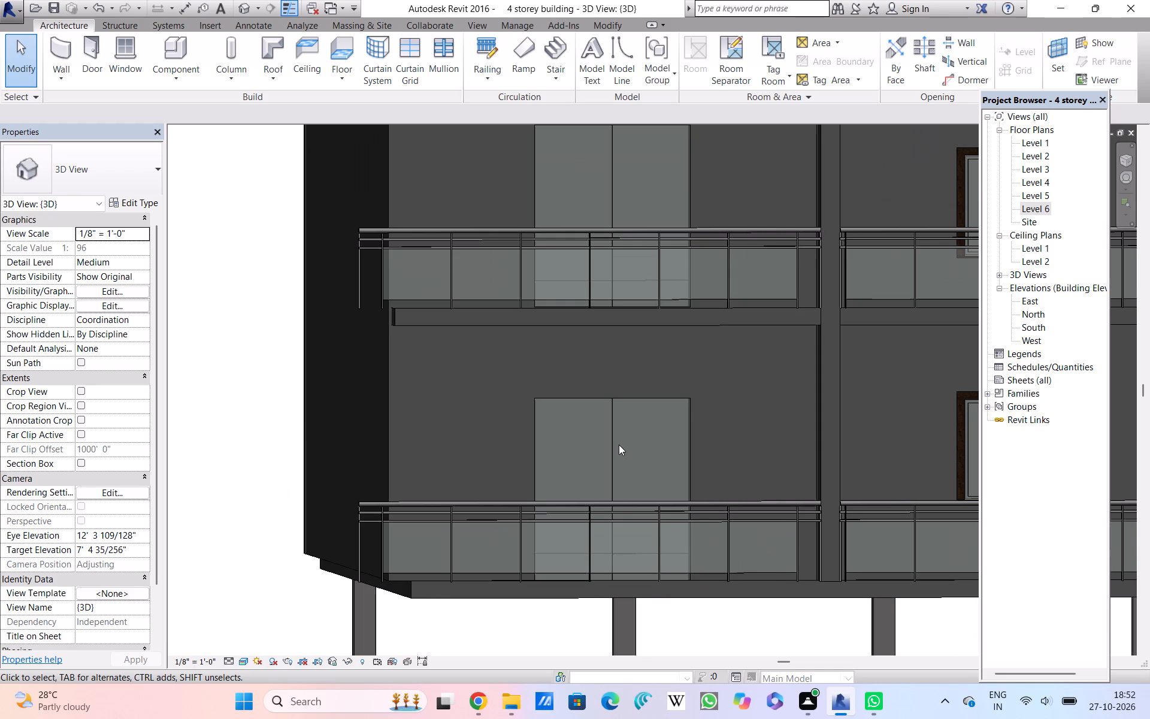
scroll(619, 445, "up", 1)
scroll(619, 445, "down", 3)
scroll(619, 445, "up", 2)
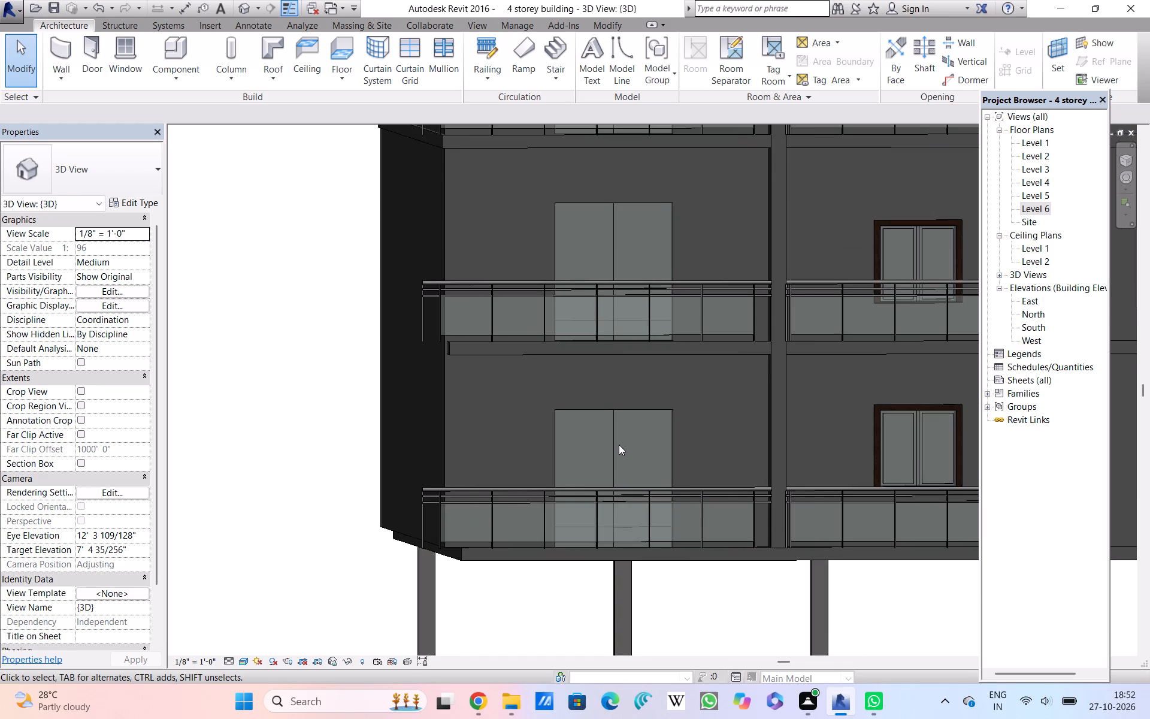
scroll(619, 445, "up", 5)
scroll(619, 445, "down", 3)
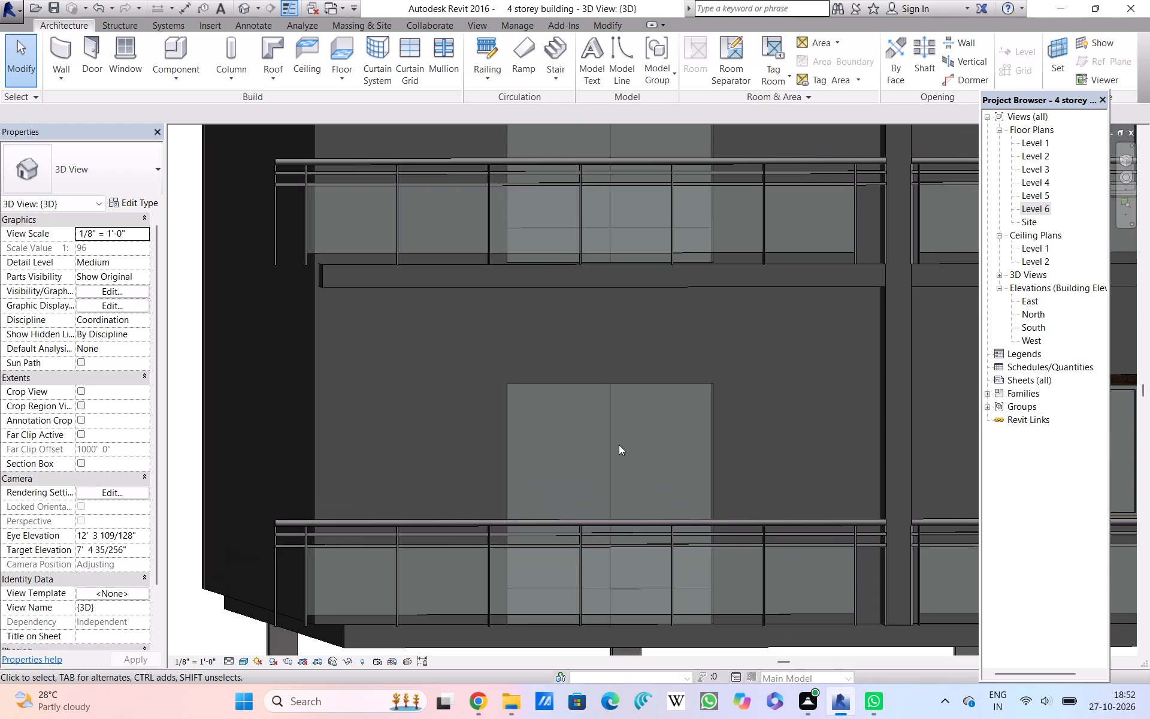
scroll(619, 445, "down", 2)
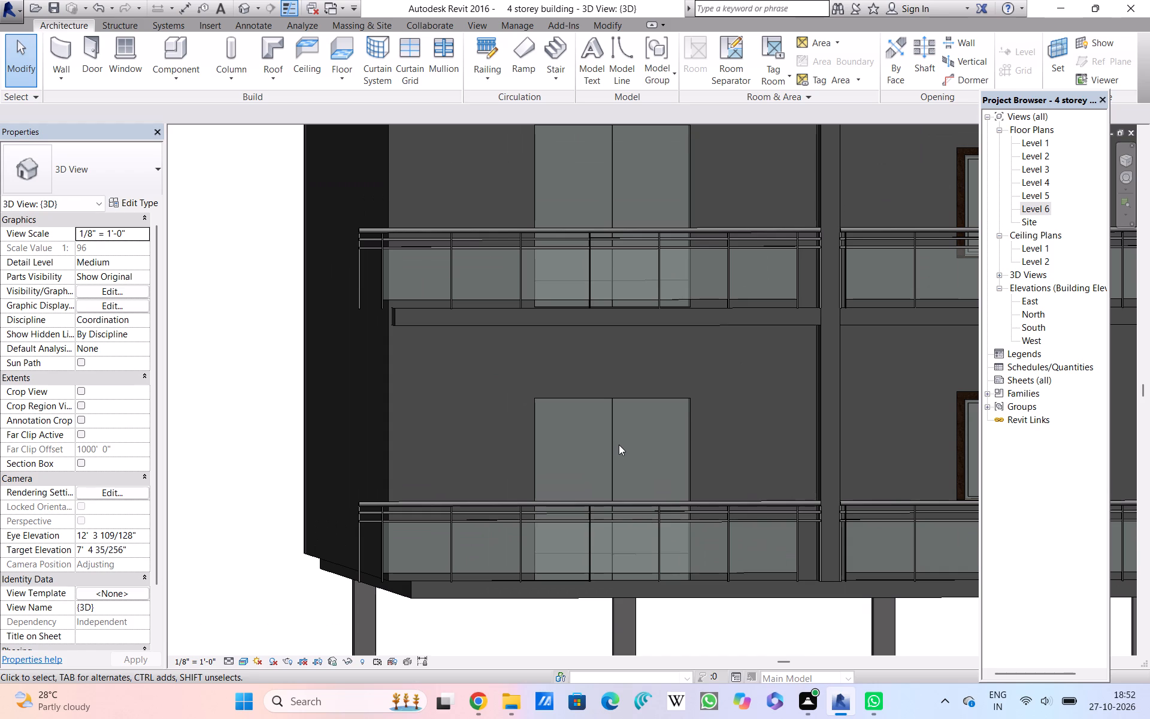
scroll(619, 445, "down", 2)
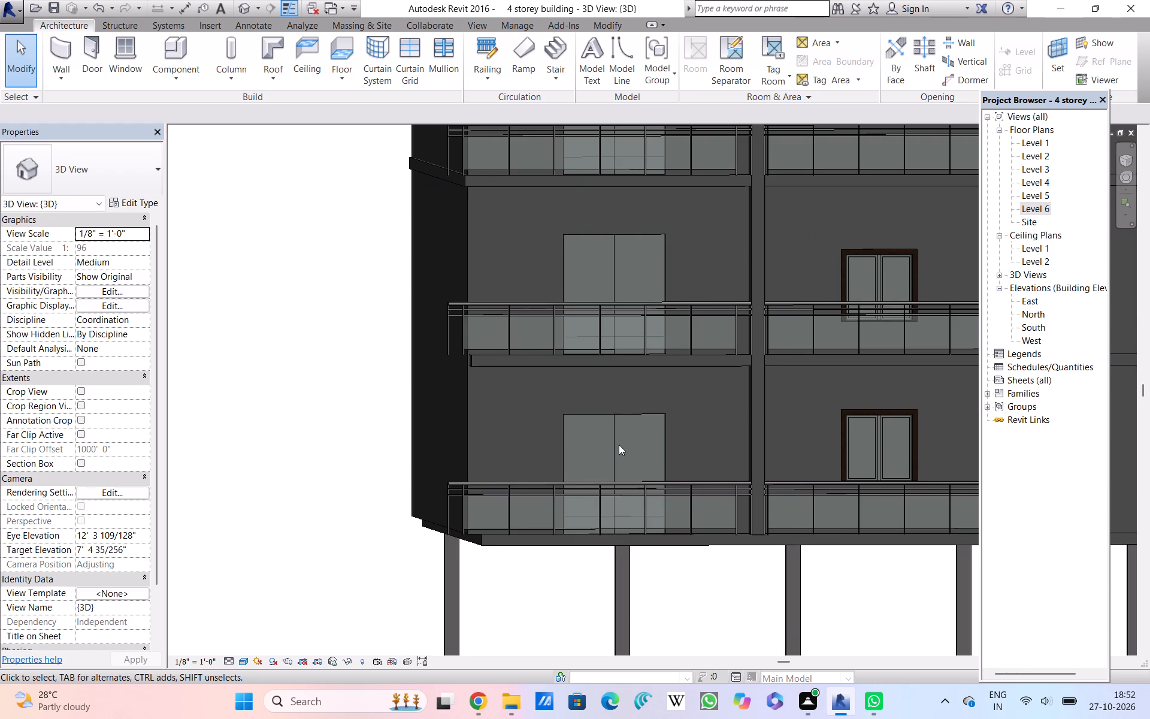
scroll(619, 445, "up", 1)
Examine the casement window bay, the adjoining blank wall and the side balconies' railings on the lower storeys.
middle_click_drag(698, 445, 638, 451)
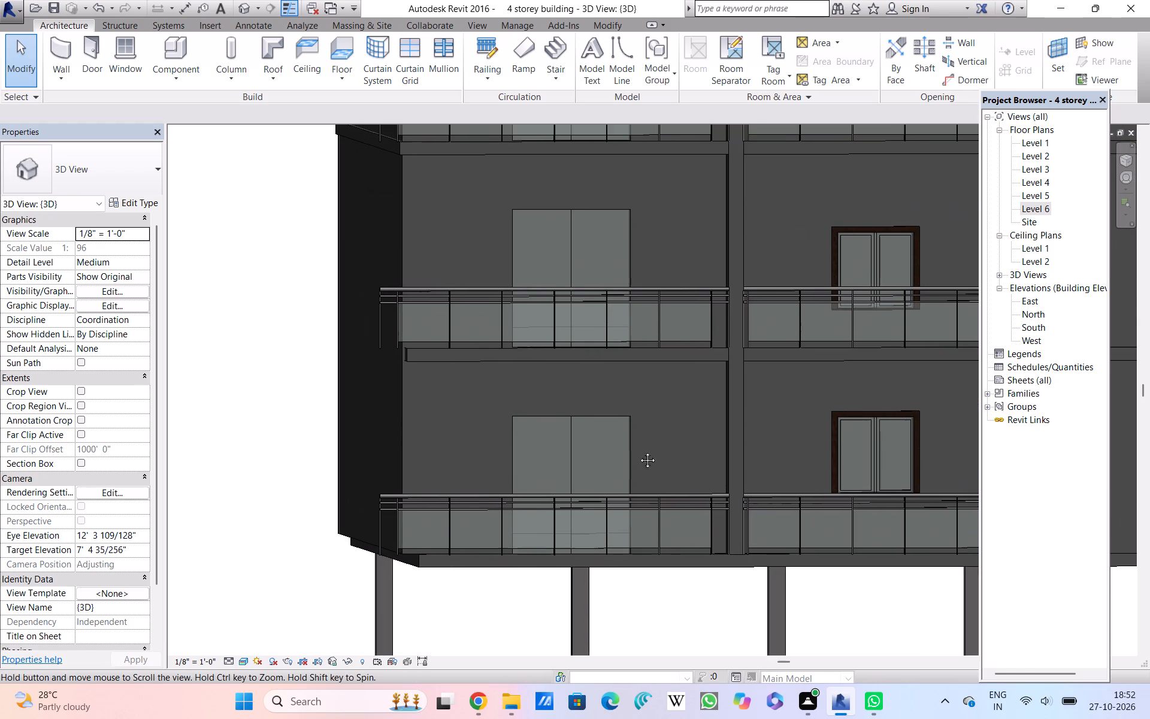
middle_click_drag(638, 451, 392, 463)
middle_click_drag(676, 448, 490, 478)
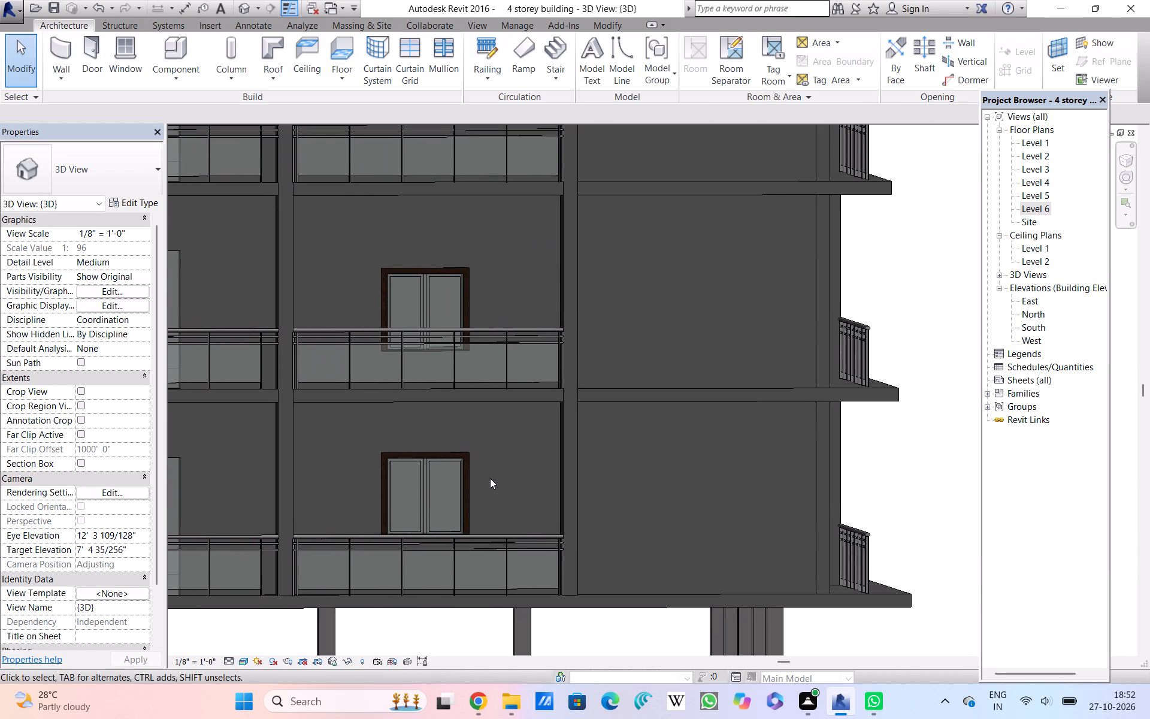
scroll(490, 478, "up", 1)
scroll(618, 460, "down", 6)
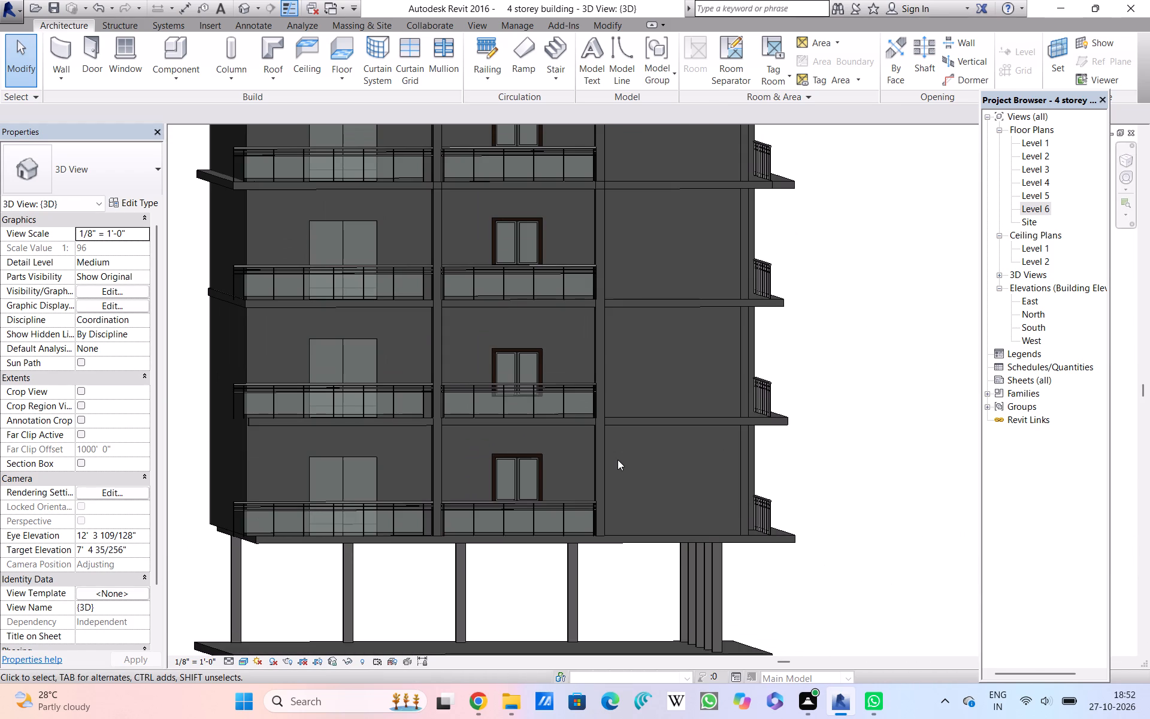
scroll(618, 460, "up", 1)
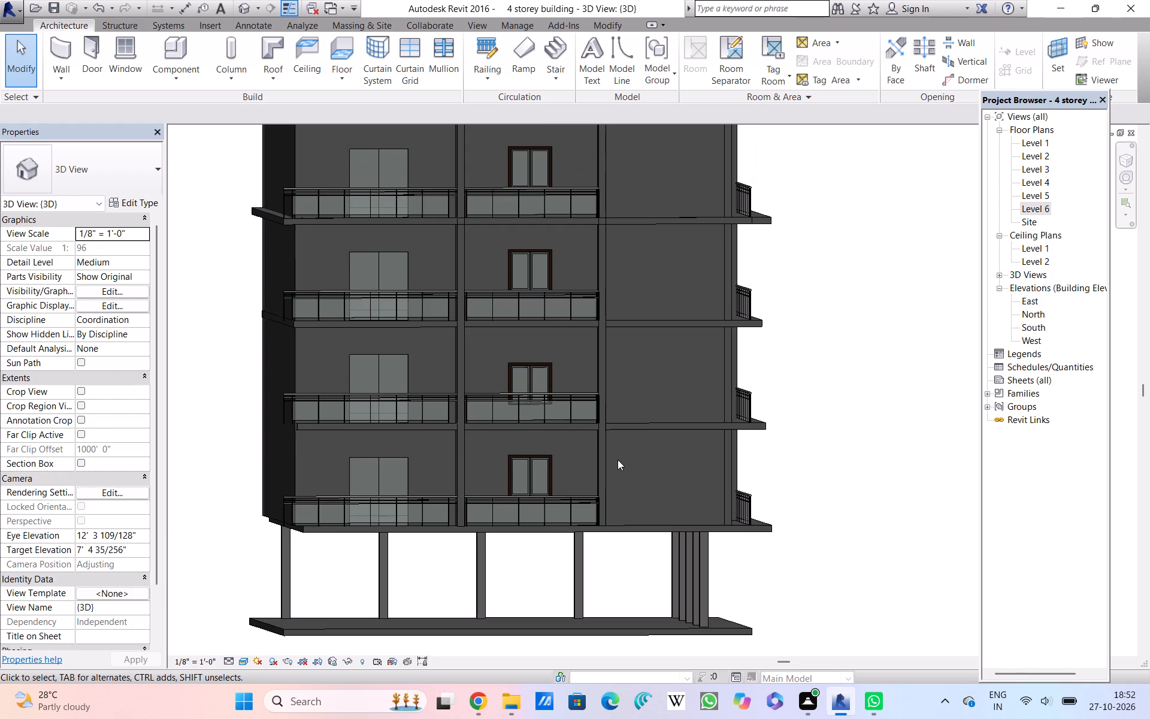
scroll(618, 460, "up", 4)
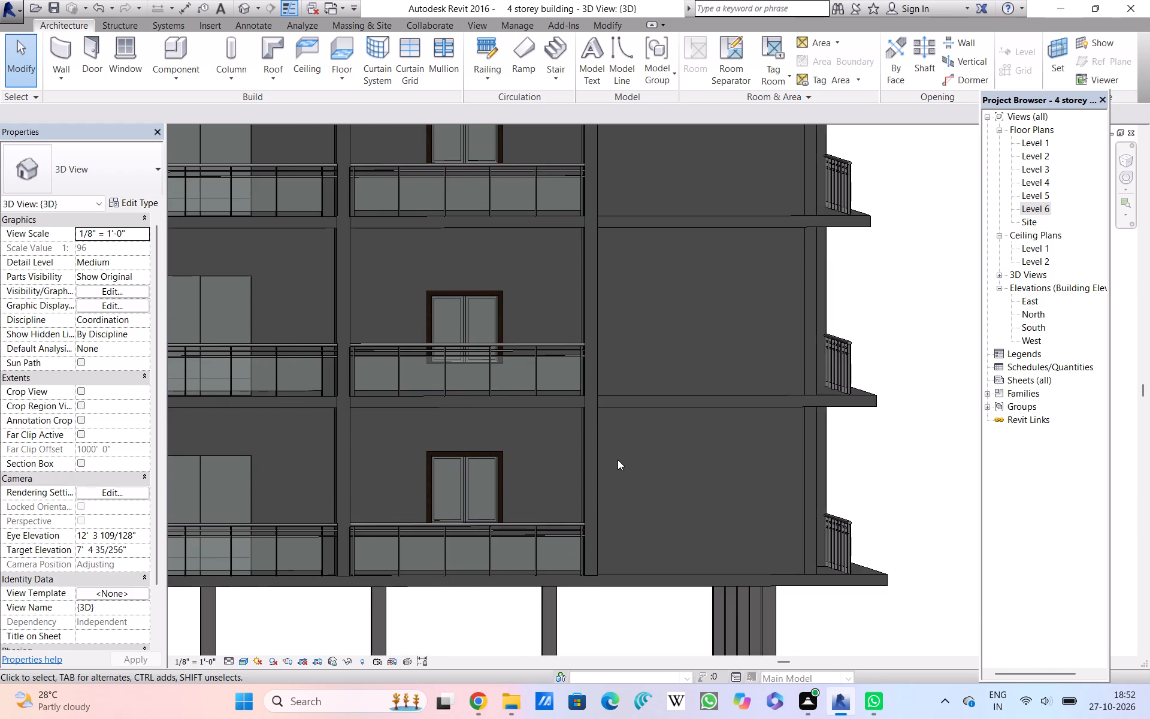
scroll(618, 460, "up", 6)
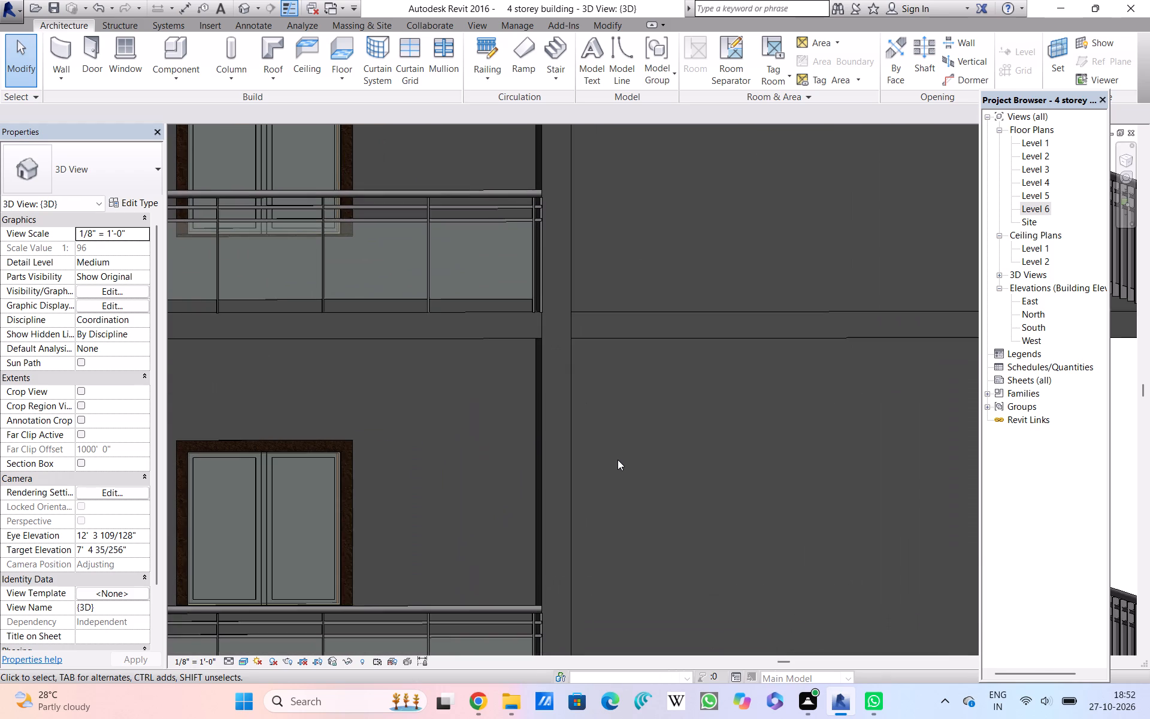
scroll(618, 460, "down", 5)
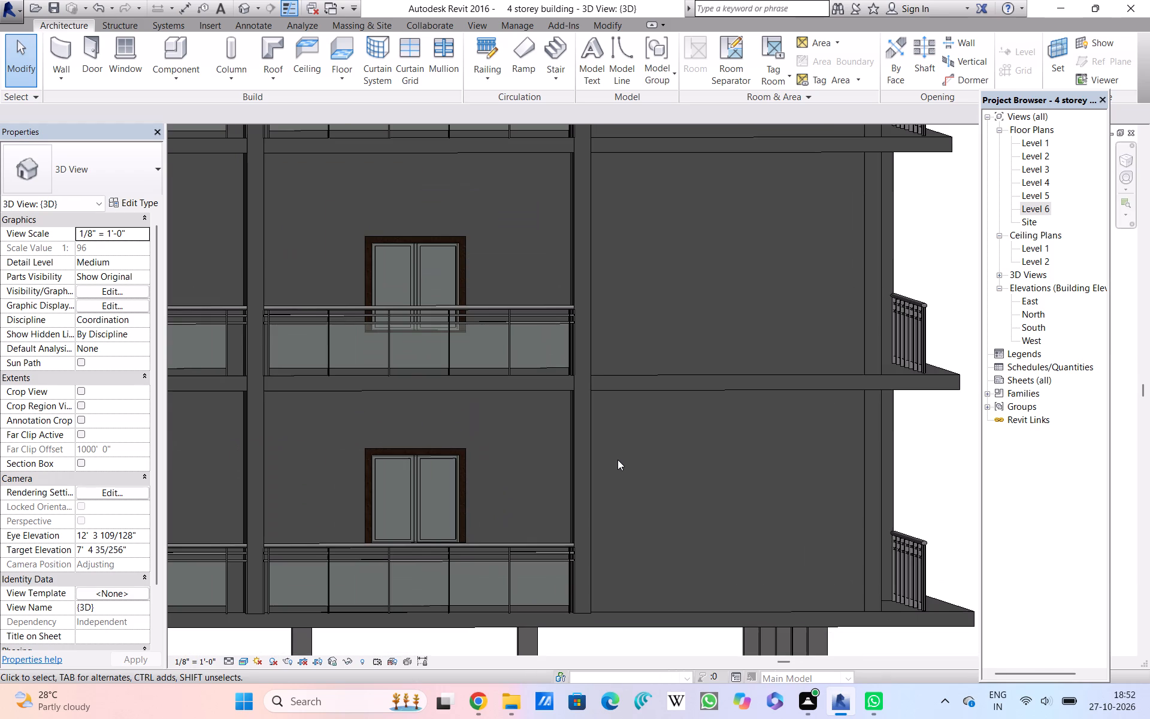
scroll(618, 460, "down", 4)
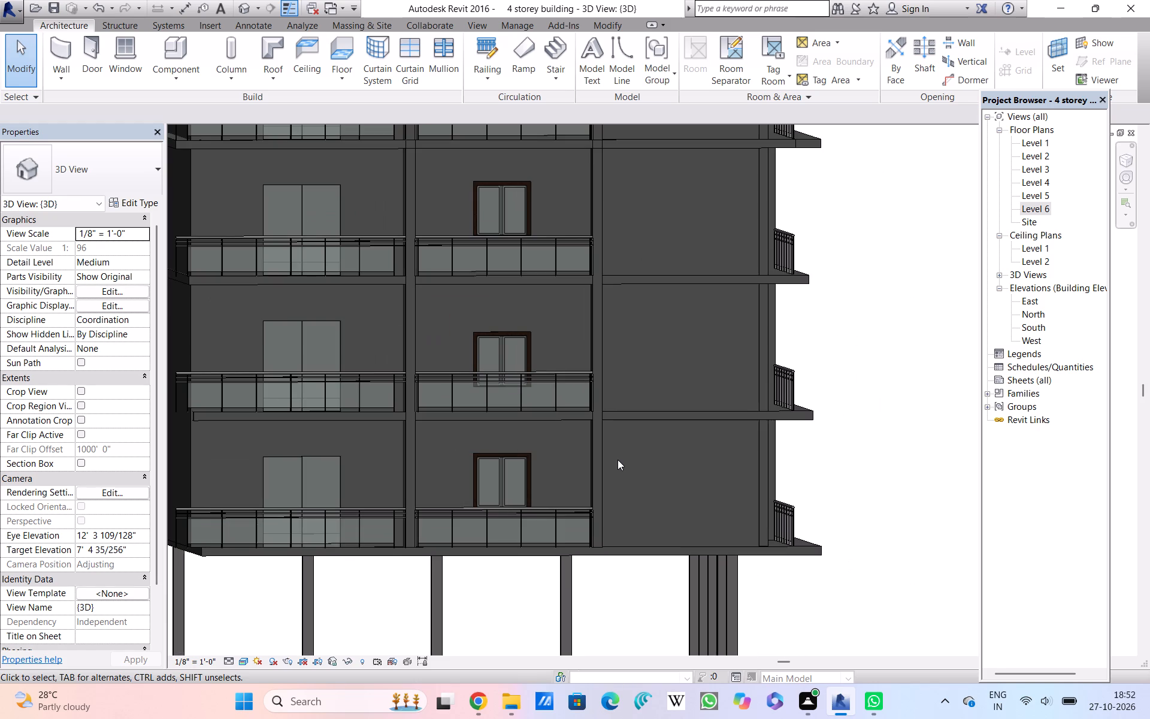
scroll(618, 460, "down", 1)
Compare the stacked double doors and casement windows with their balcony railings across the lower storeys.
middle_click_drag(618, 460, 774, 493)
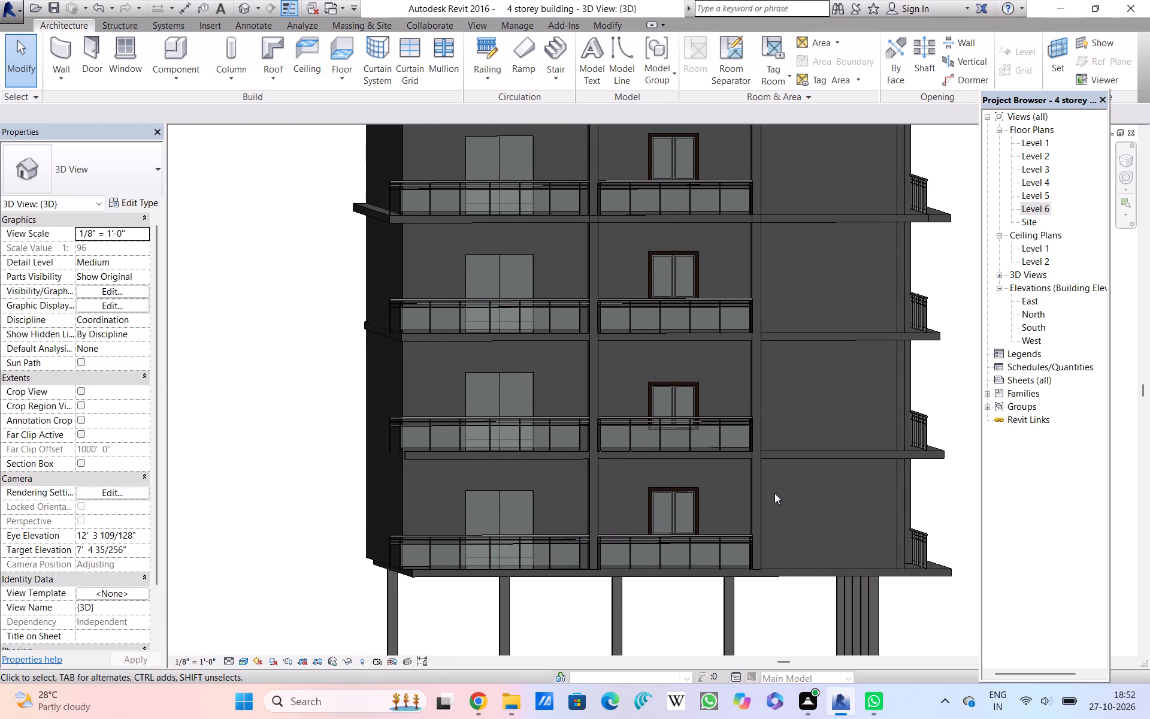
scroll(622, 508, "up", 4)
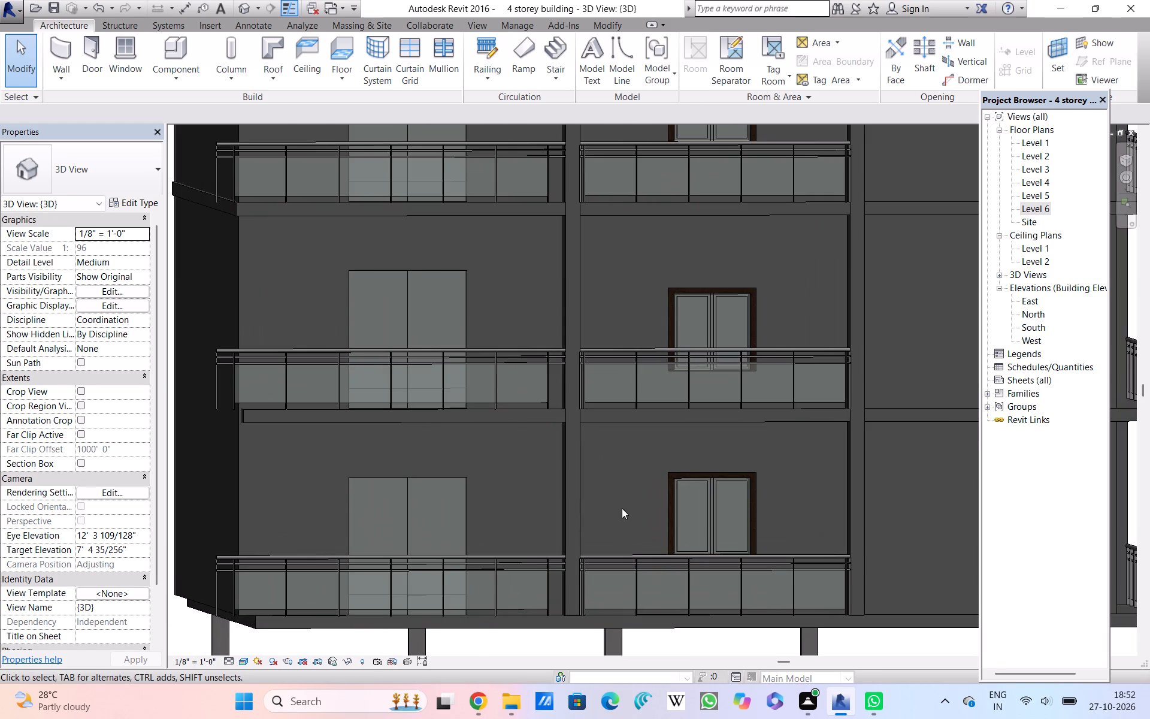
scroll(622, 508, "up", 1)
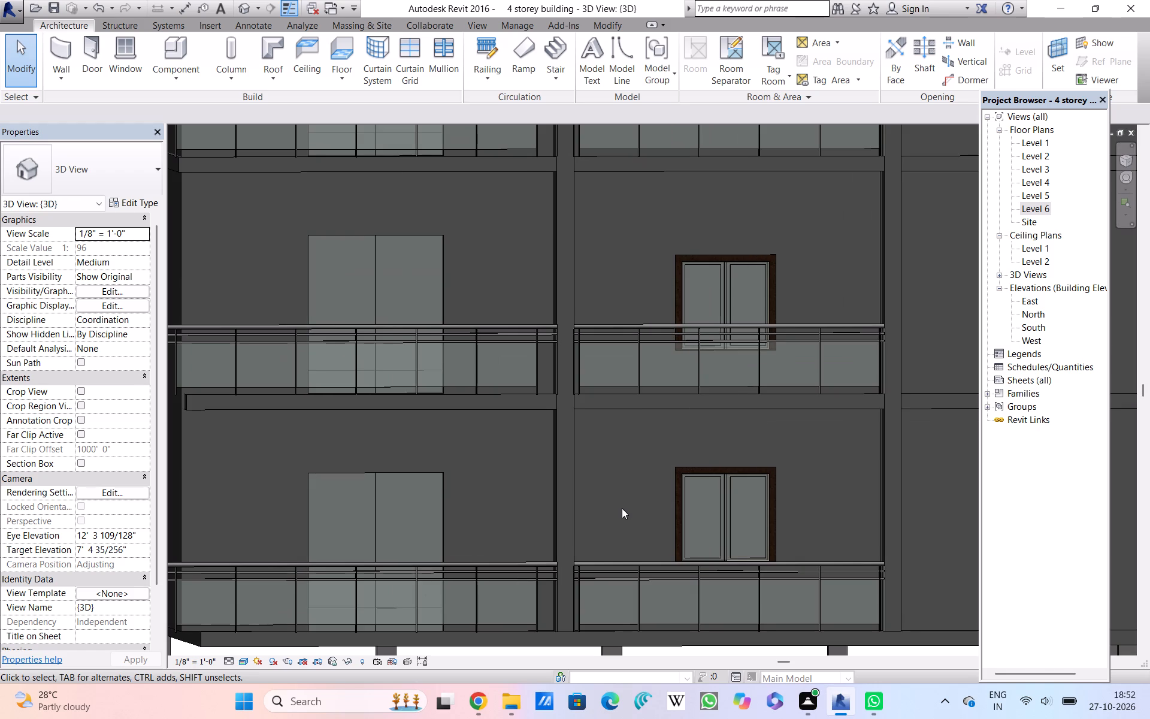
scroll(622, 508, "down", 1)
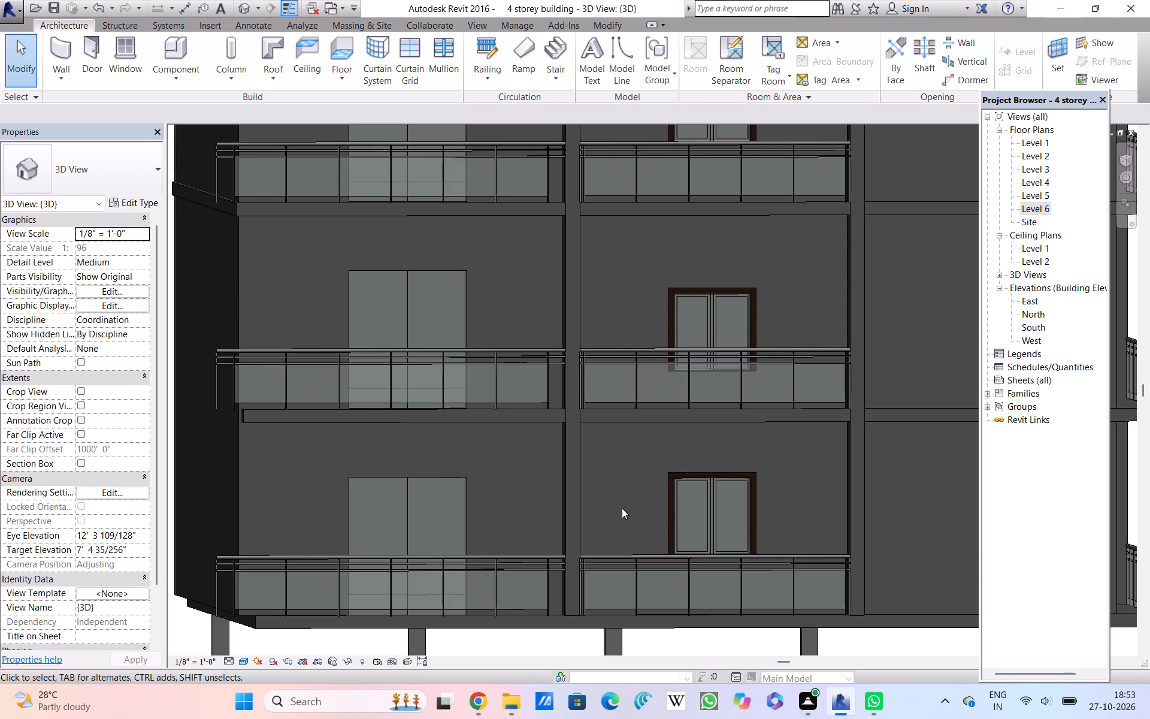
scroll(622, 508, "up", 12)
scroll(622, 508, "down", 14)
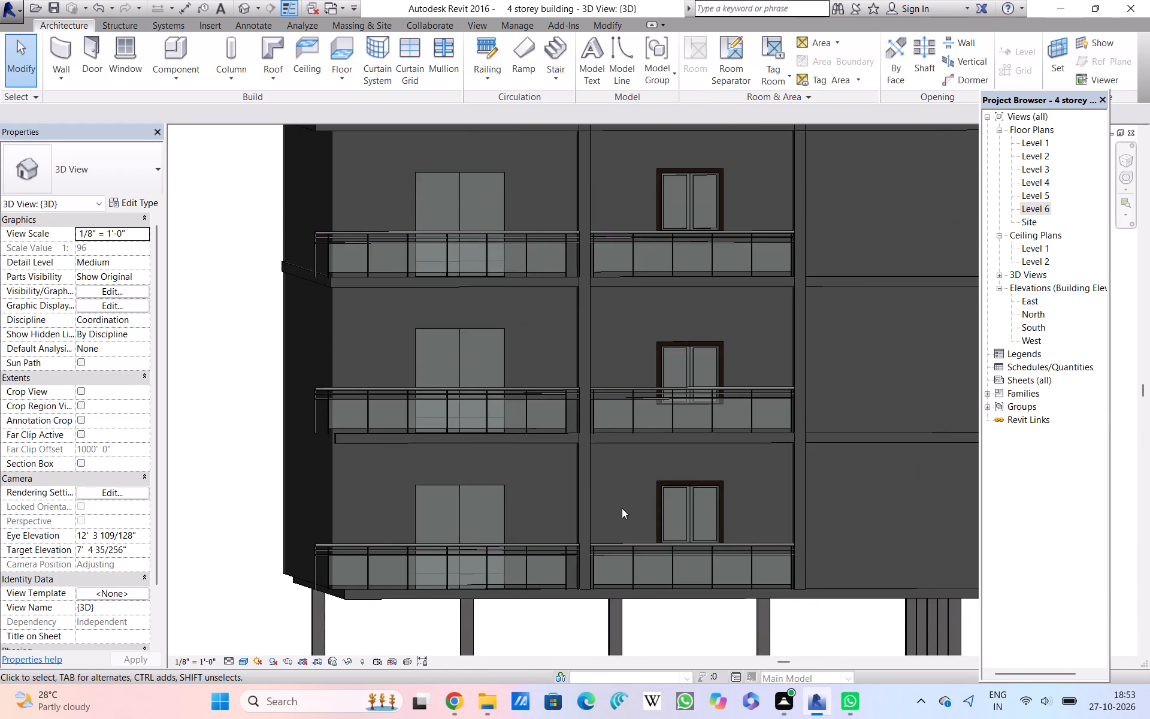
scroll(622, 508, "down", 3)
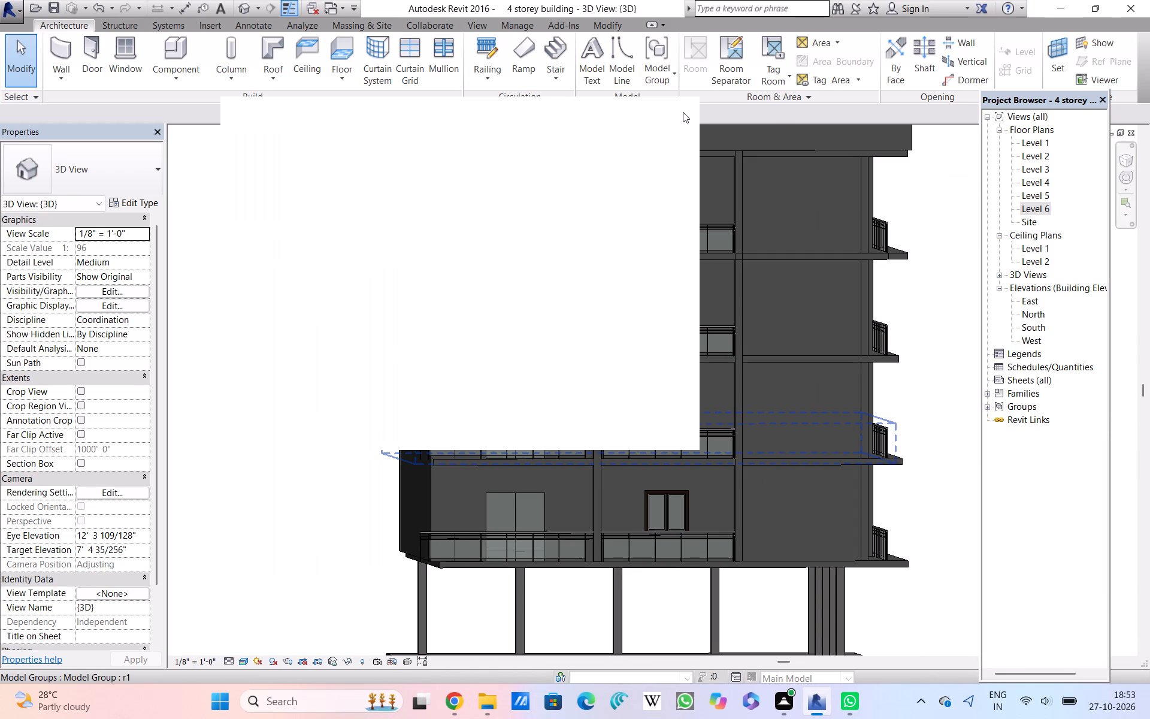
Close the blank pop-up covering the 3D view.
left_click(671, 117)
left_click(671, 117)
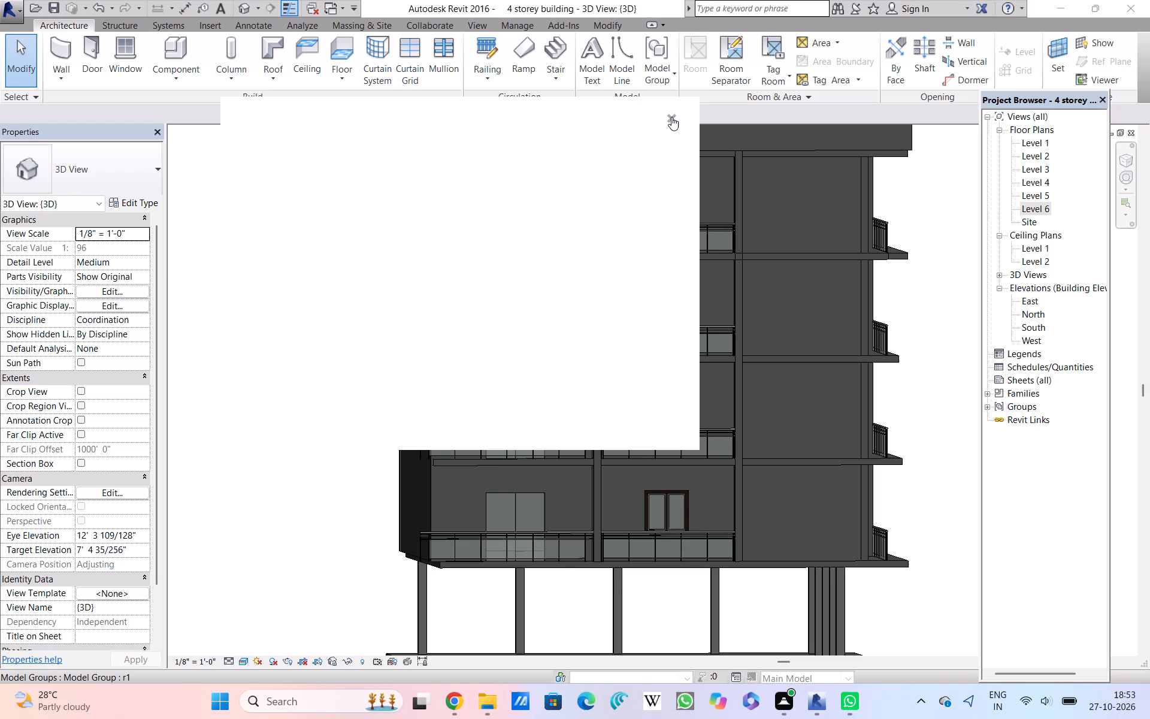
Examine the double doors, casement windows and glass balcony railings on both sides of the column between the two bays.
scroll(618, 398, "up", 4)
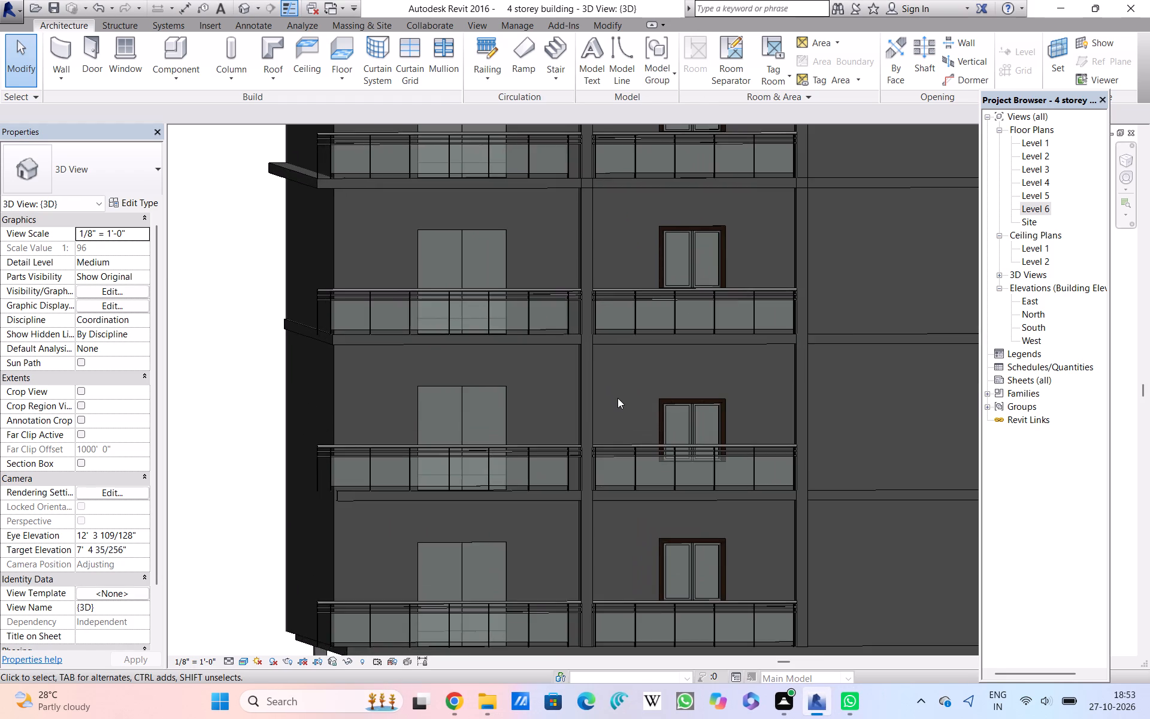
scroll(618, 398, "up", 4)
scroll(618, 398, "down", 2)
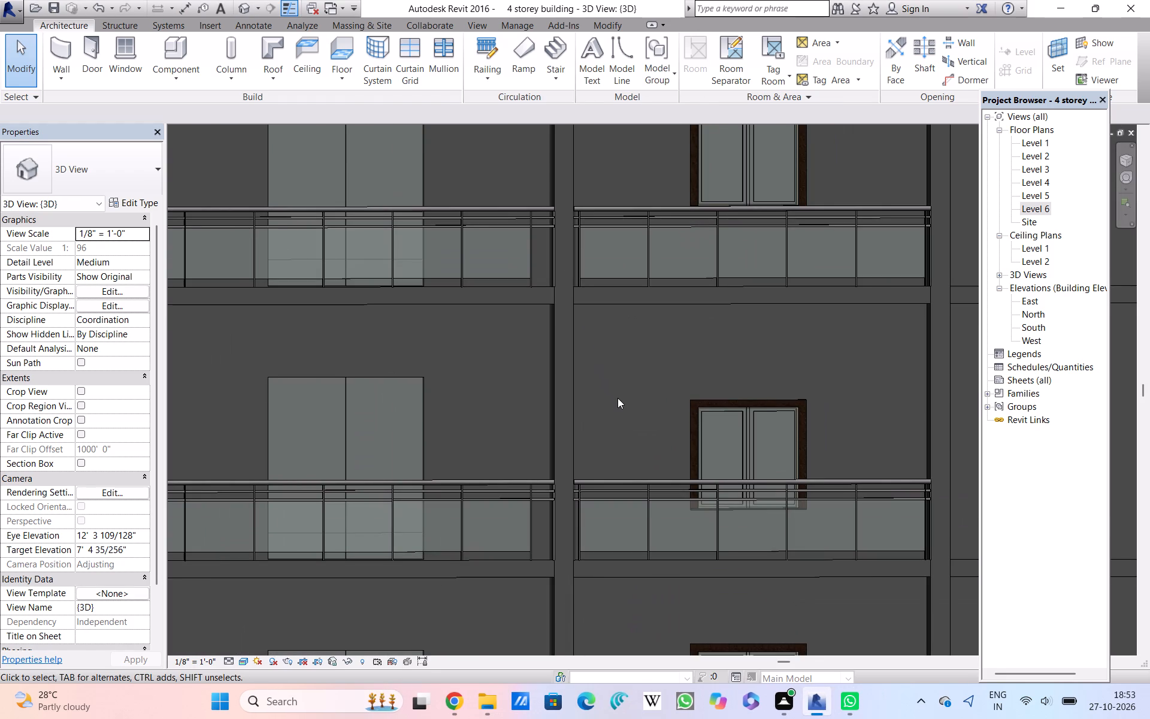
scroll(618, 398, "up", 4)
scroll(618, 398, "down", 3)
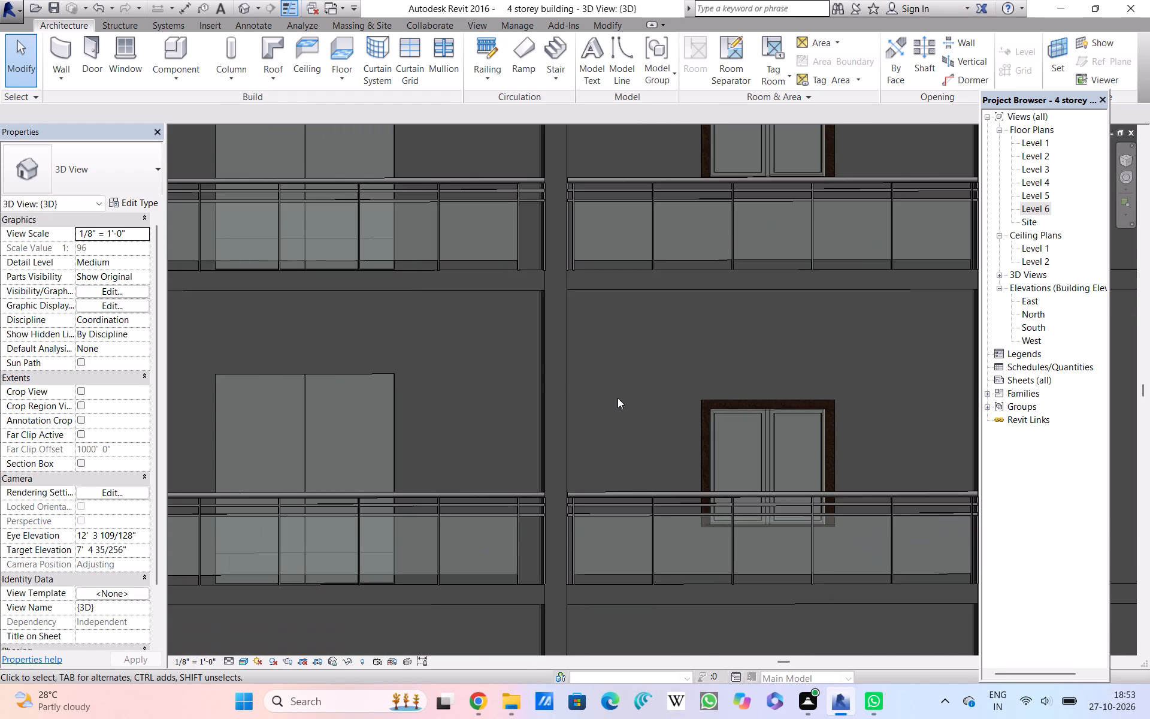
scroll(618, 398, "up", 3)
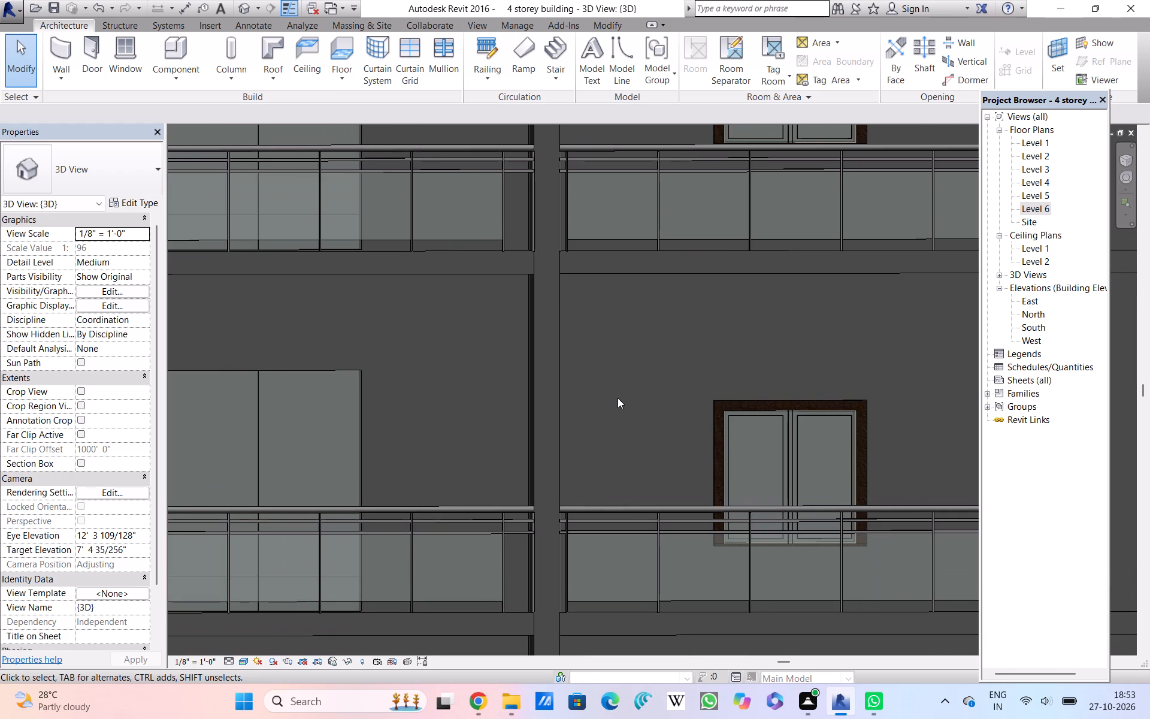
scroll(618, 398, "up", 1)
scroll(618, 398, "down", 1)
scroll(618, 398, "up", 1)
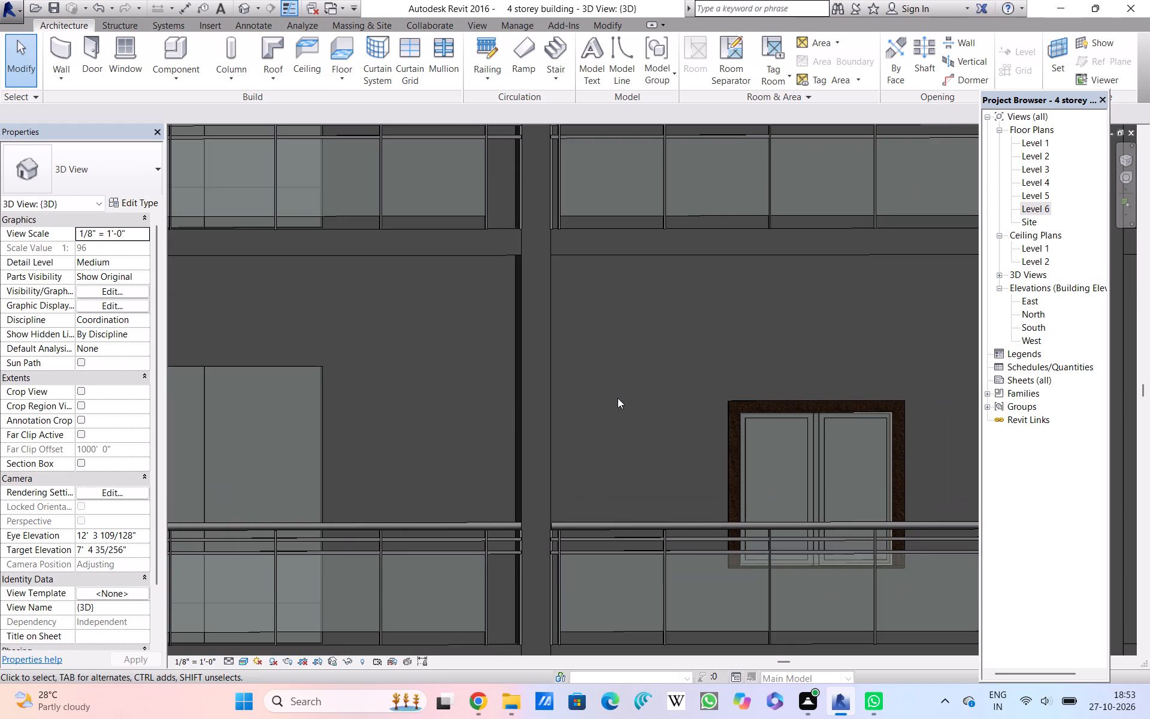
scroll(618, 398, "up", 9)
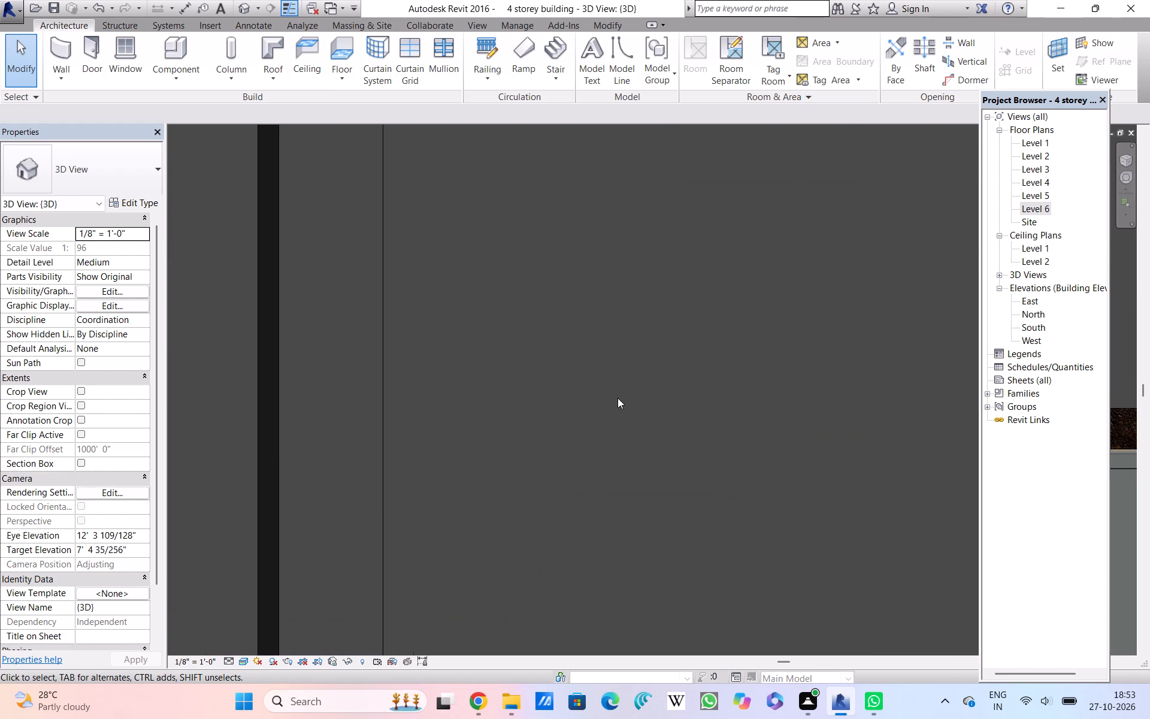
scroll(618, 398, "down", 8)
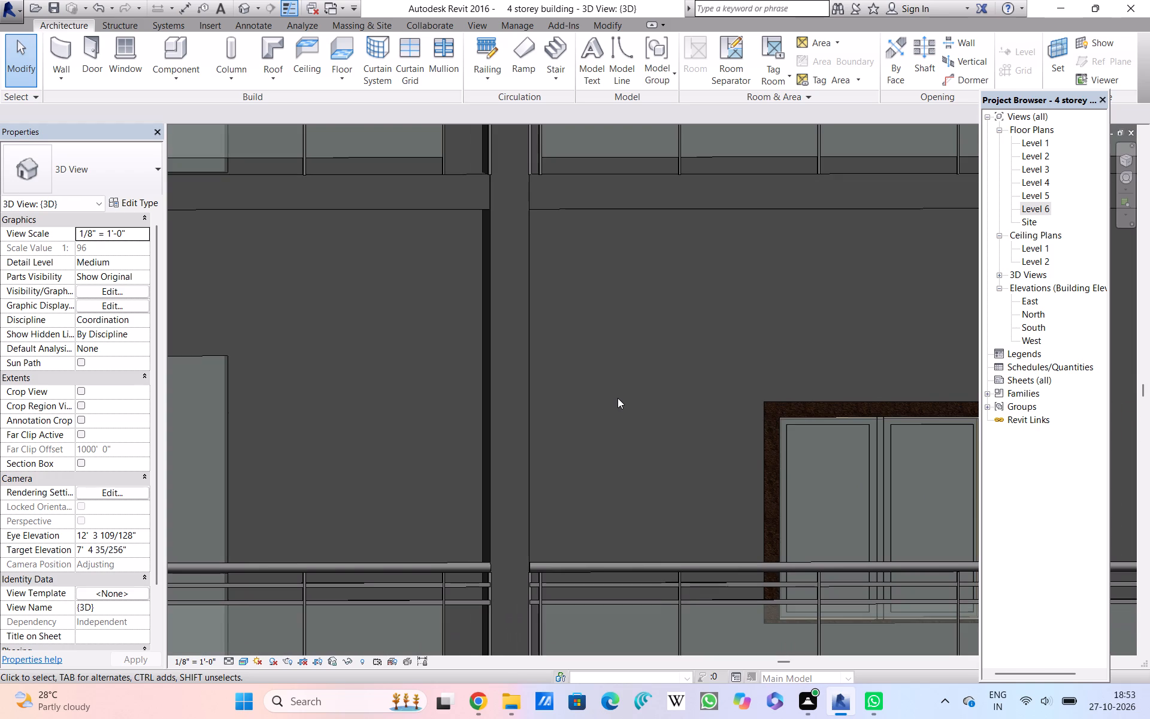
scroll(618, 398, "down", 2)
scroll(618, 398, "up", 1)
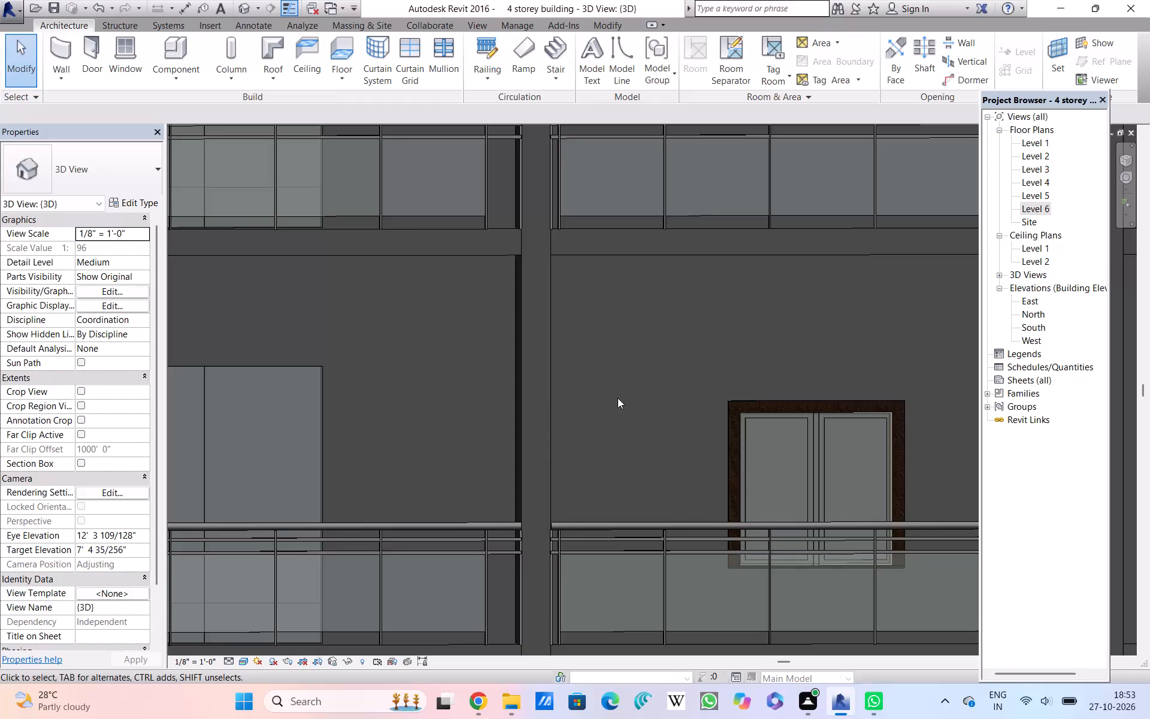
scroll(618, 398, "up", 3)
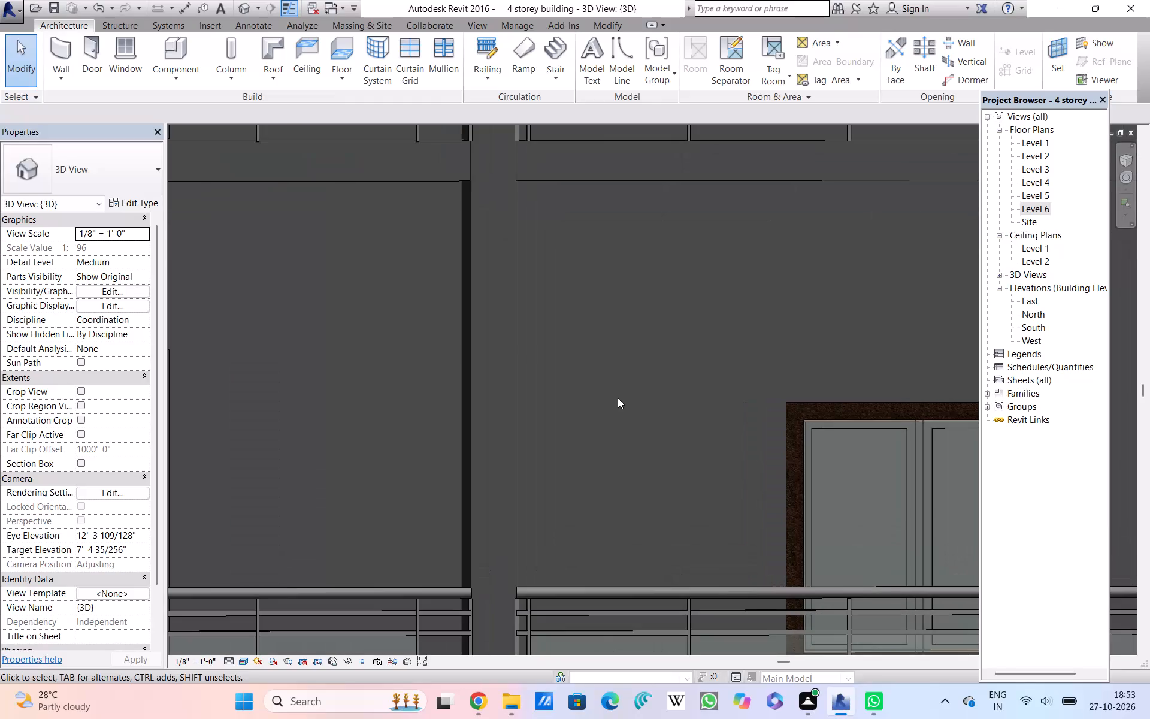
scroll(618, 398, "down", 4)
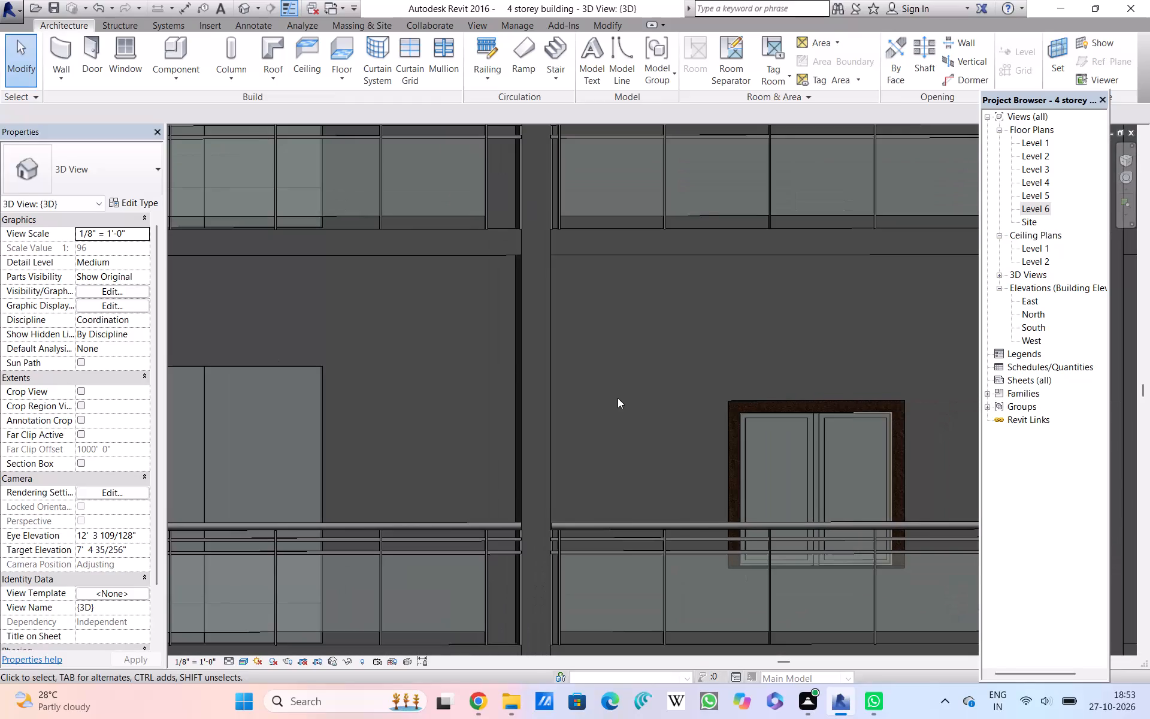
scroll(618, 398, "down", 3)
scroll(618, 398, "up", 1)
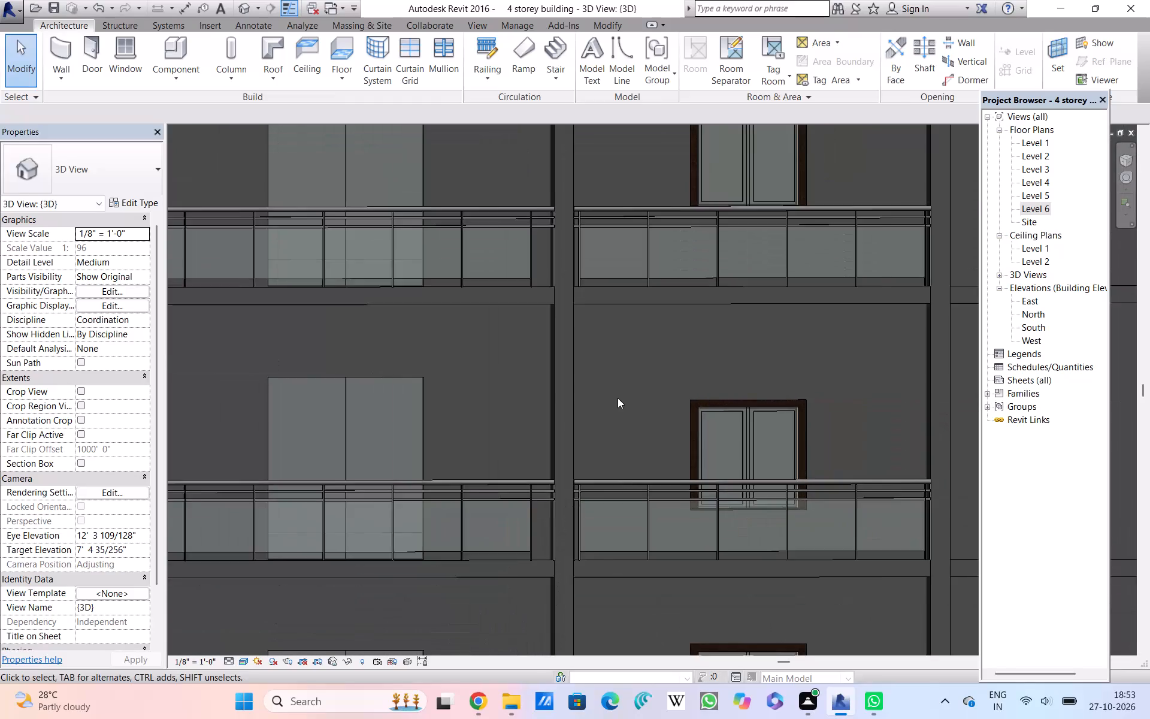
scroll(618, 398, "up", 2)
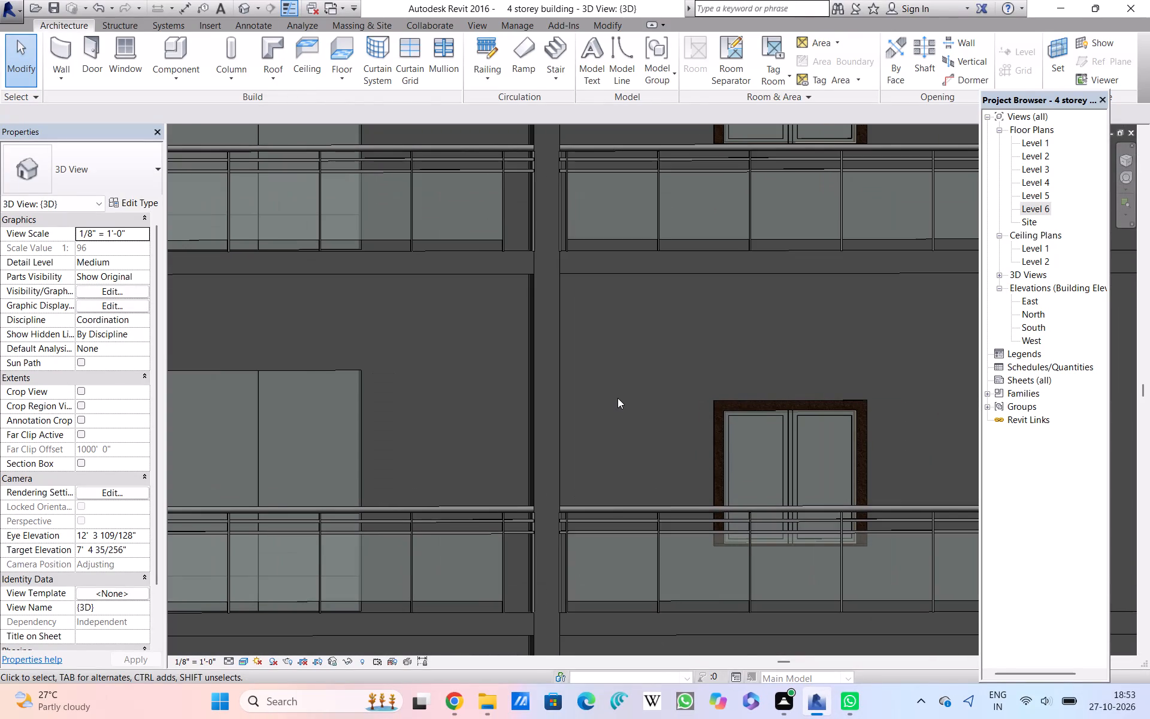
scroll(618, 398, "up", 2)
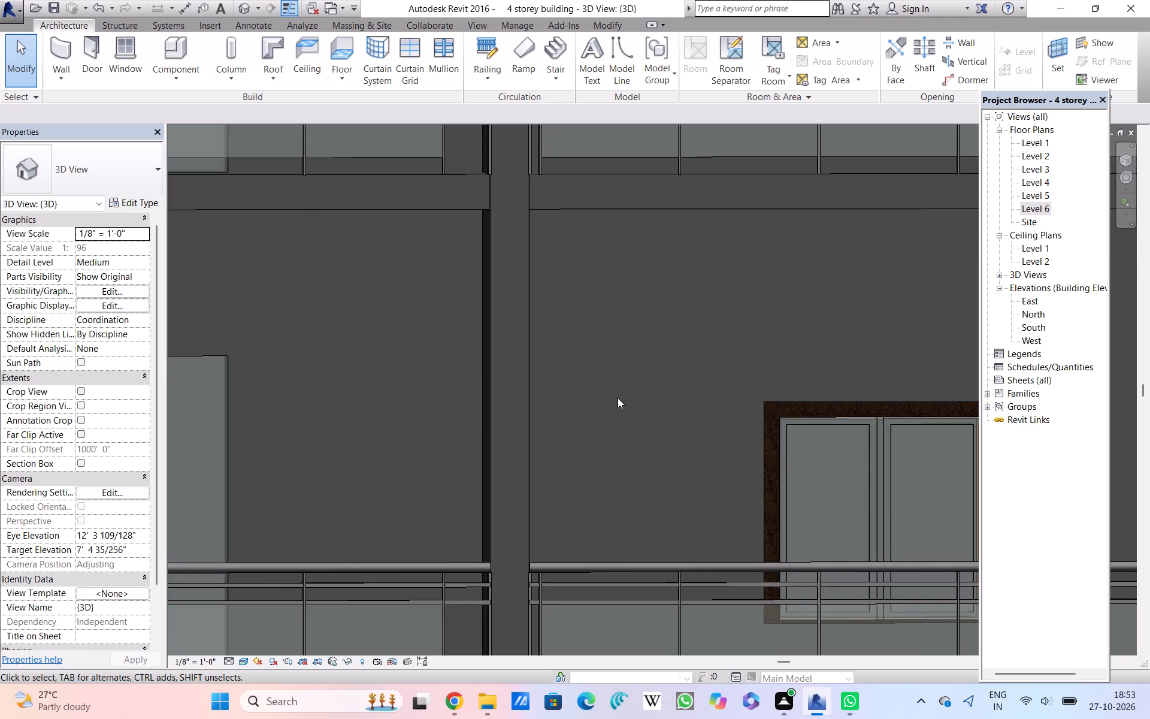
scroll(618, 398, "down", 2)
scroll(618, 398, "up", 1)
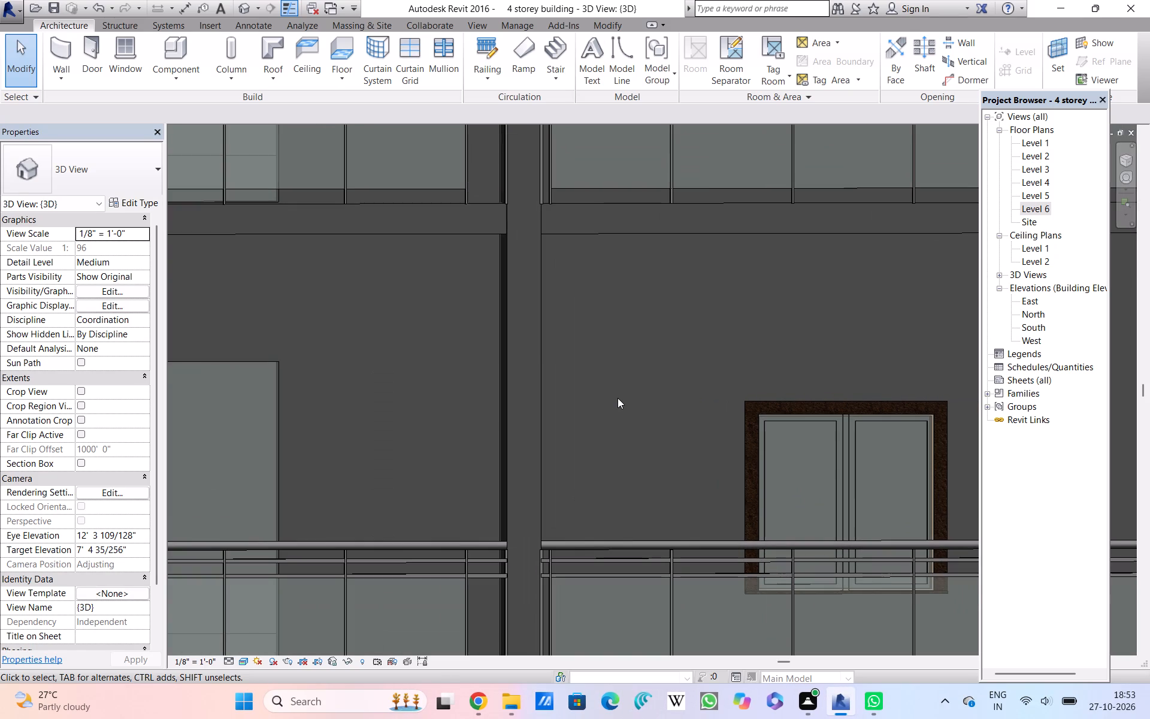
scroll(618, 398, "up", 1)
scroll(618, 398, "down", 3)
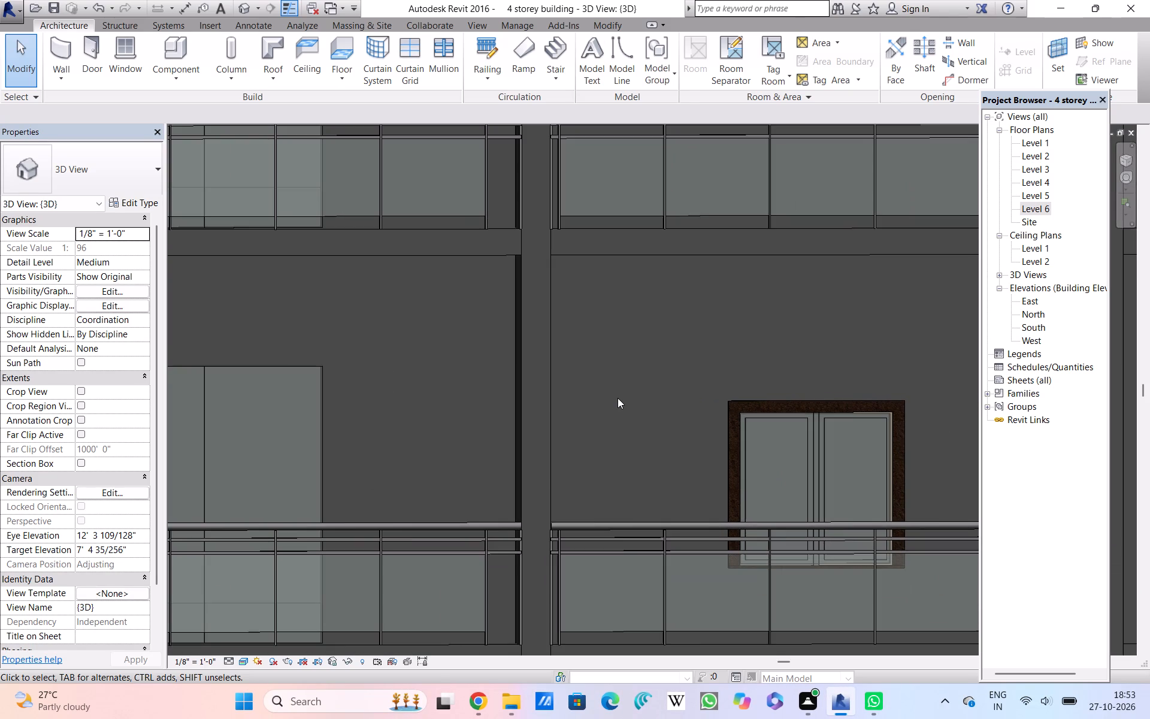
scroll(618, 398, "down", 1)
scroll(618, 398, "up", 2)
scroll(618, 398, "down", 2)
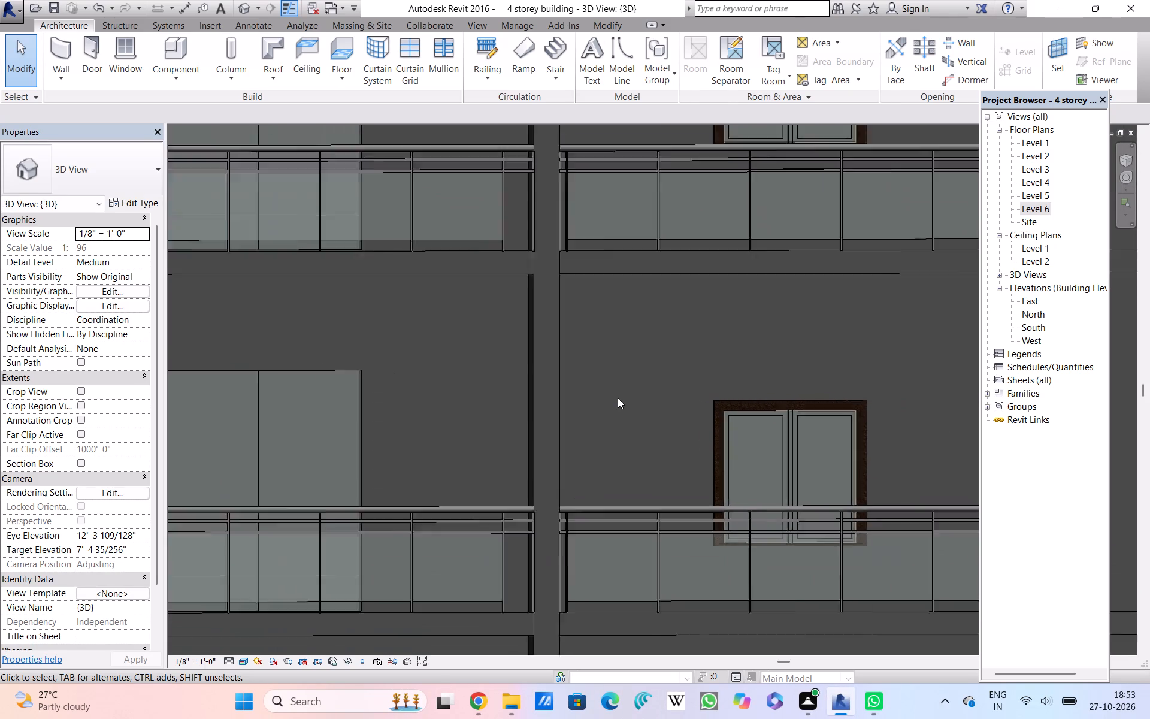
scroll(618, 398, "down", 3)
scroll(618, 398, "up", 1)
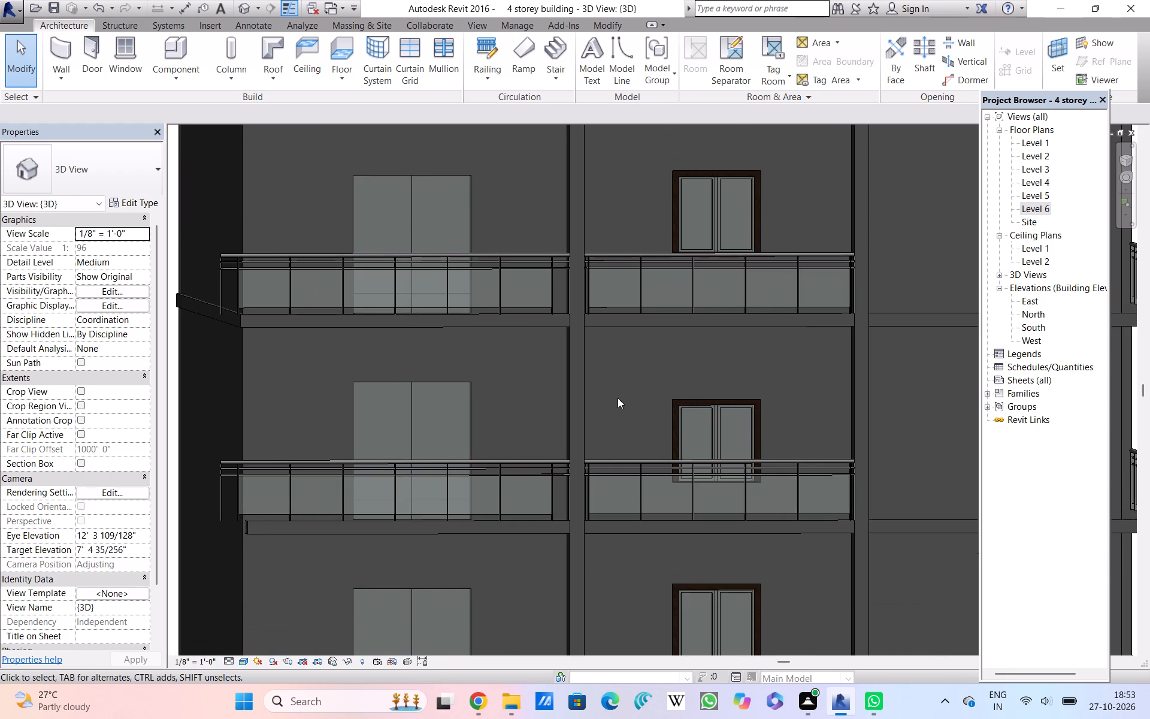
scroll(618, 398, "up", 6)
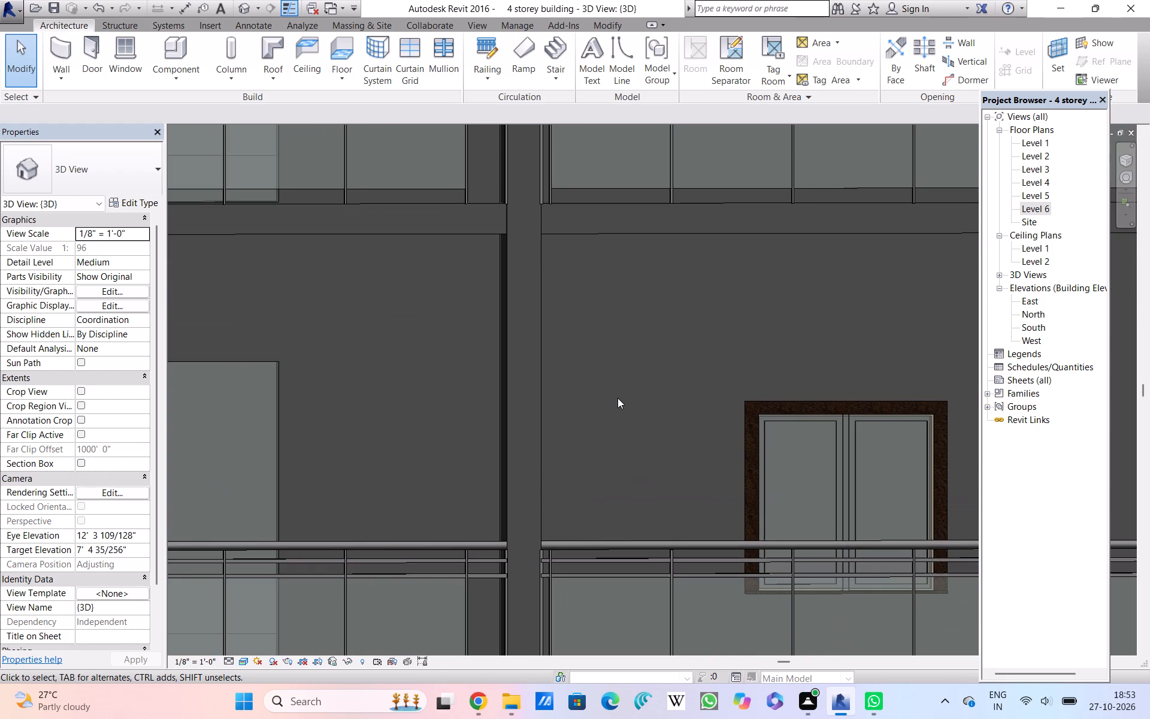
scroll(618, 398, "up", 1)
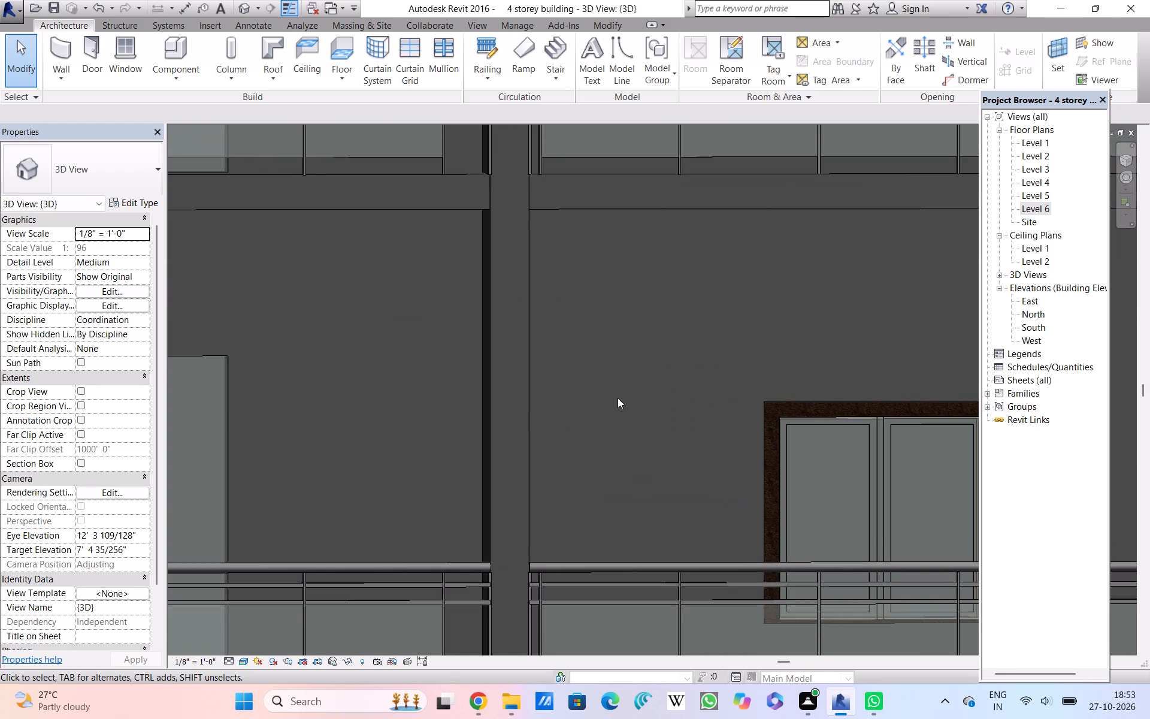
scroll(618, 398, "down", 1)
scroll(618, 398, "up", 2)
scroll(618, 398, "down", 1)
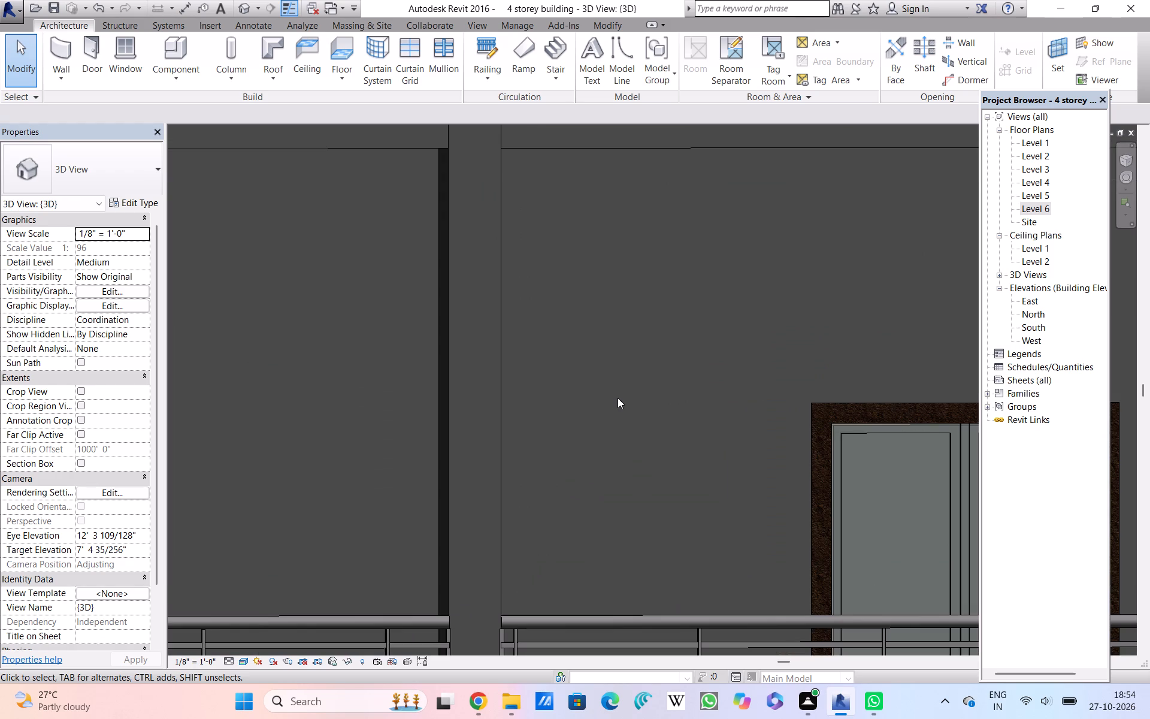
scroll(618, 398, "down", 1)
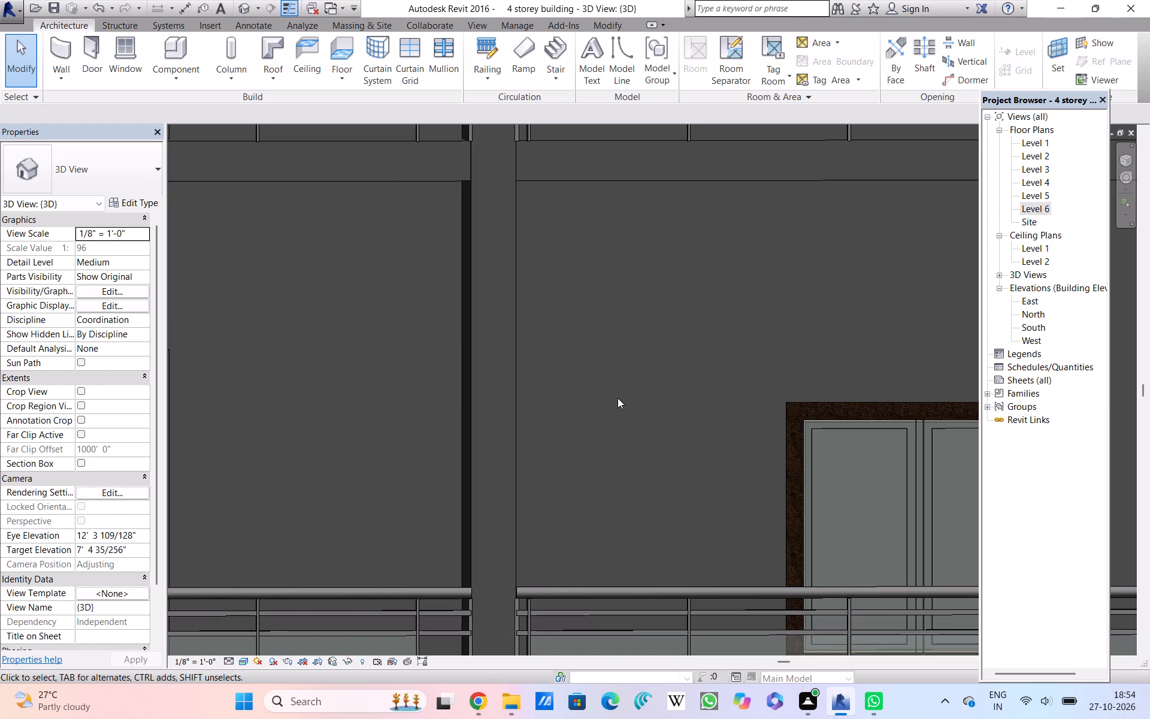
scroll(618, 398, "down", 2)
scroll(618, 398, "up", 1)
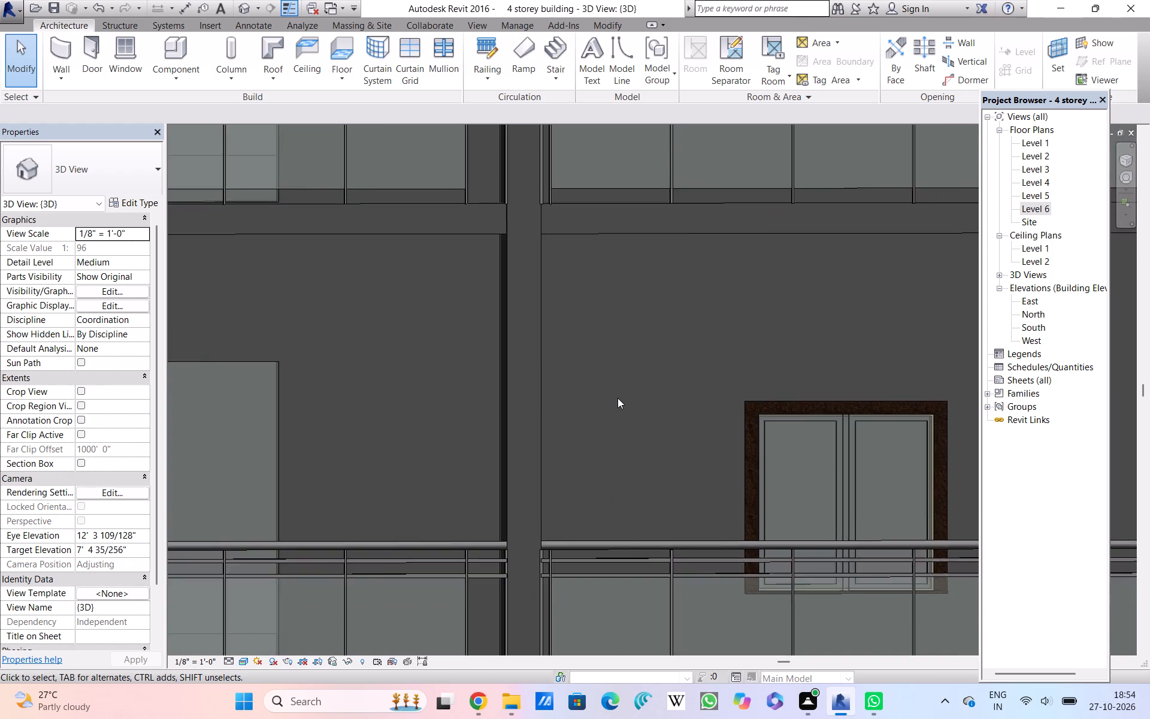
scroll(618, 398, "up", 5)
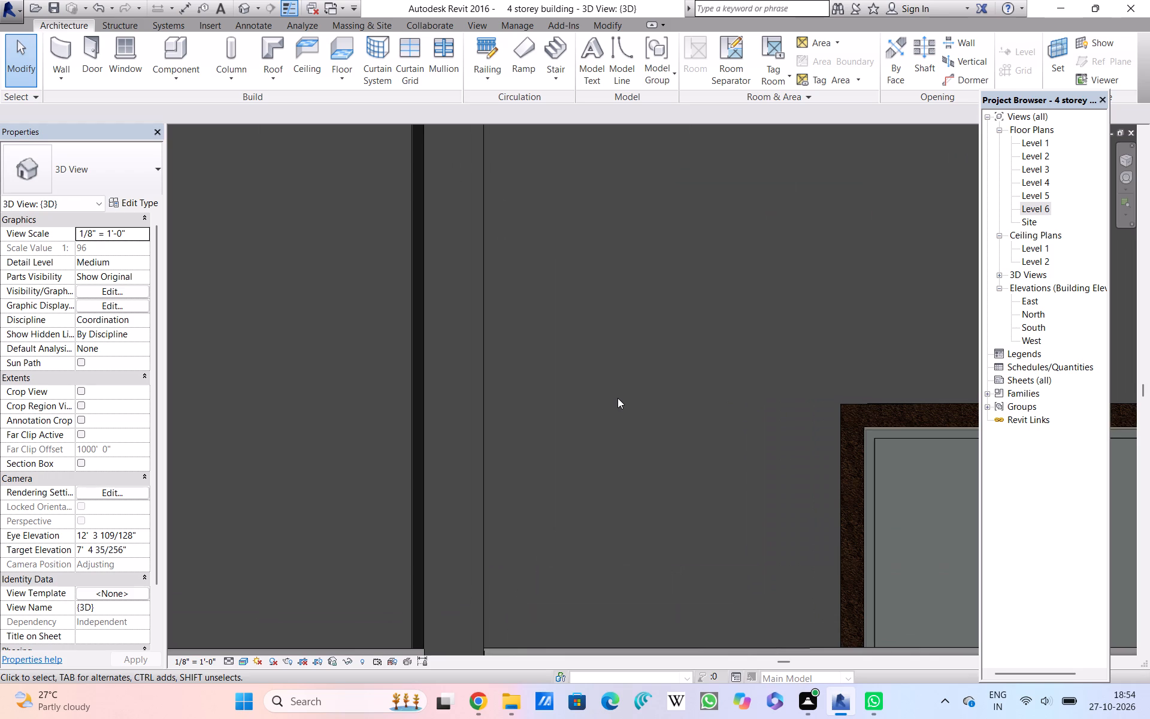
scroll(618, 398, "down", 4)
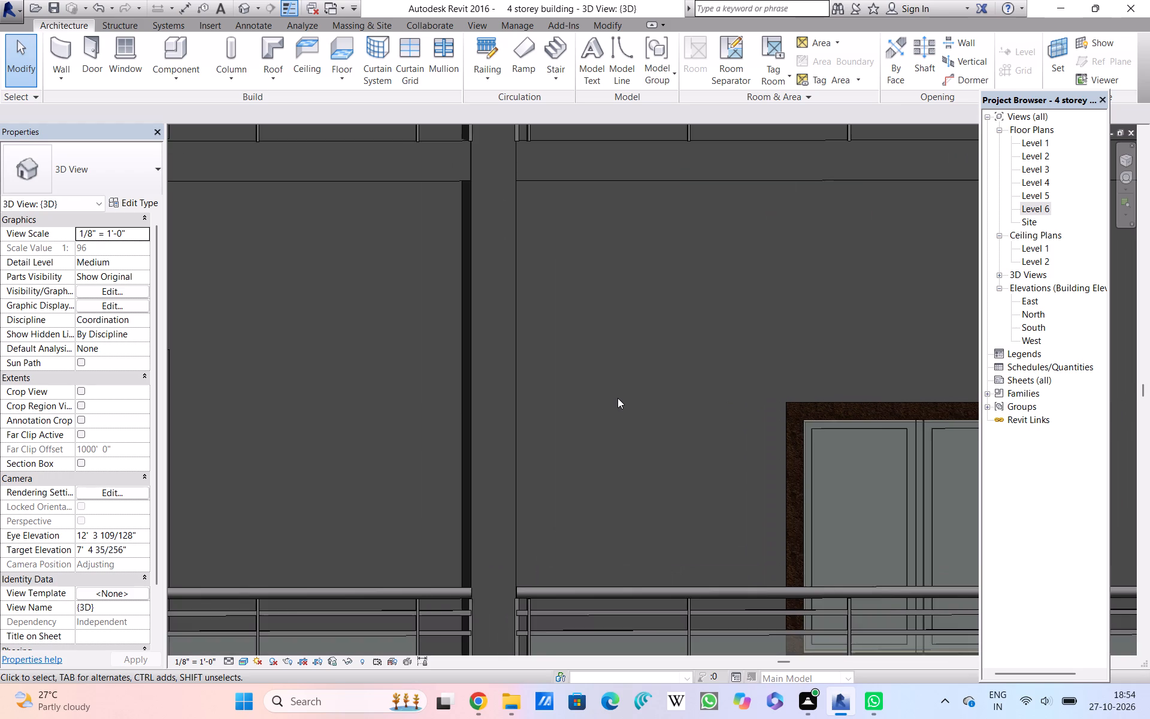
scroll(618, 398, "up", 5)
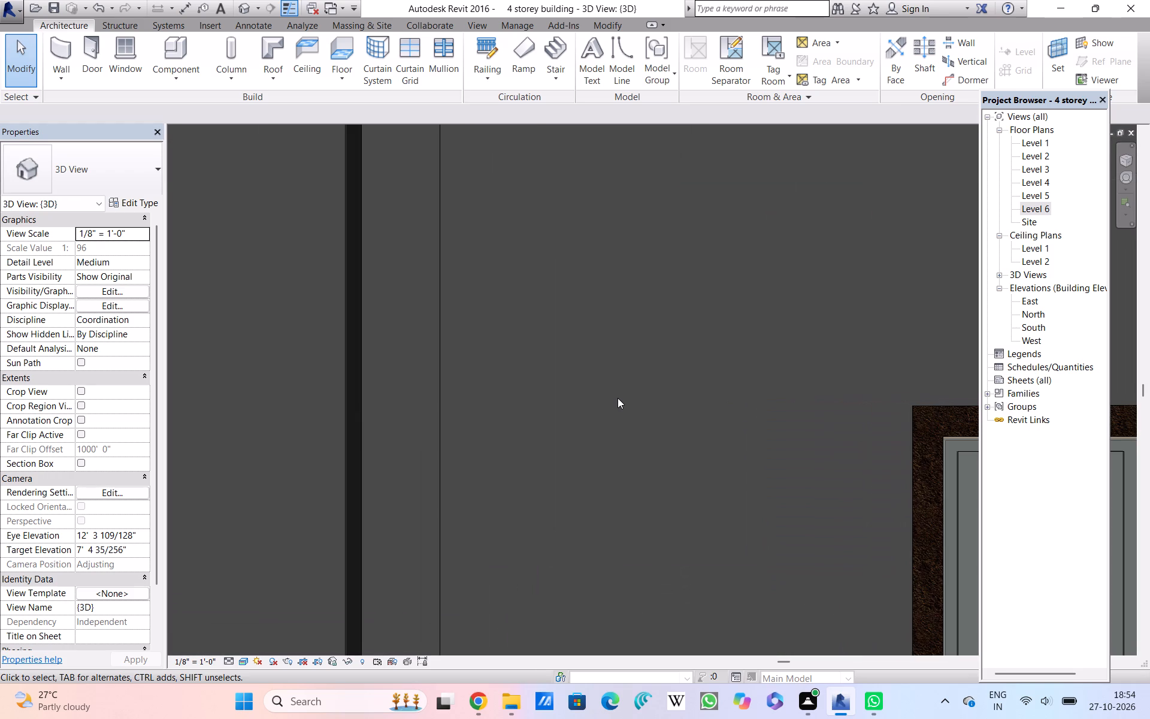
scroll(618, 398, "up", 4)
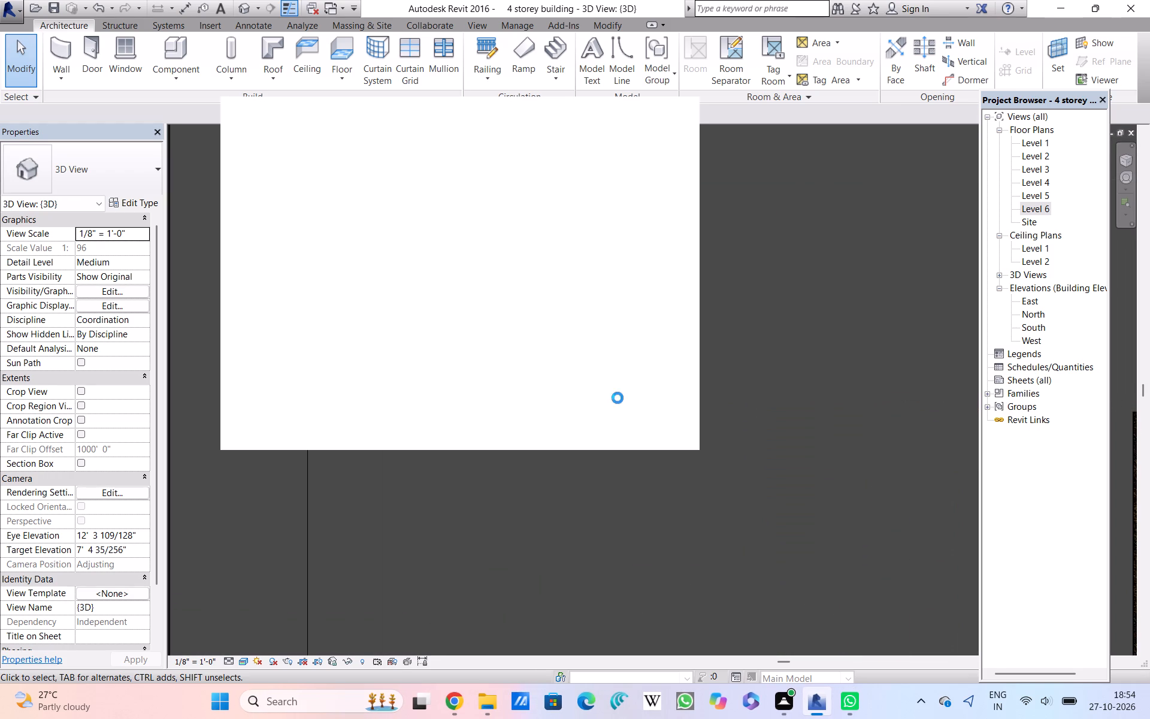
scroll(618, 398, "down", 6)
Close the blank pop-up covering the 3D view.
double_click(674, 119)
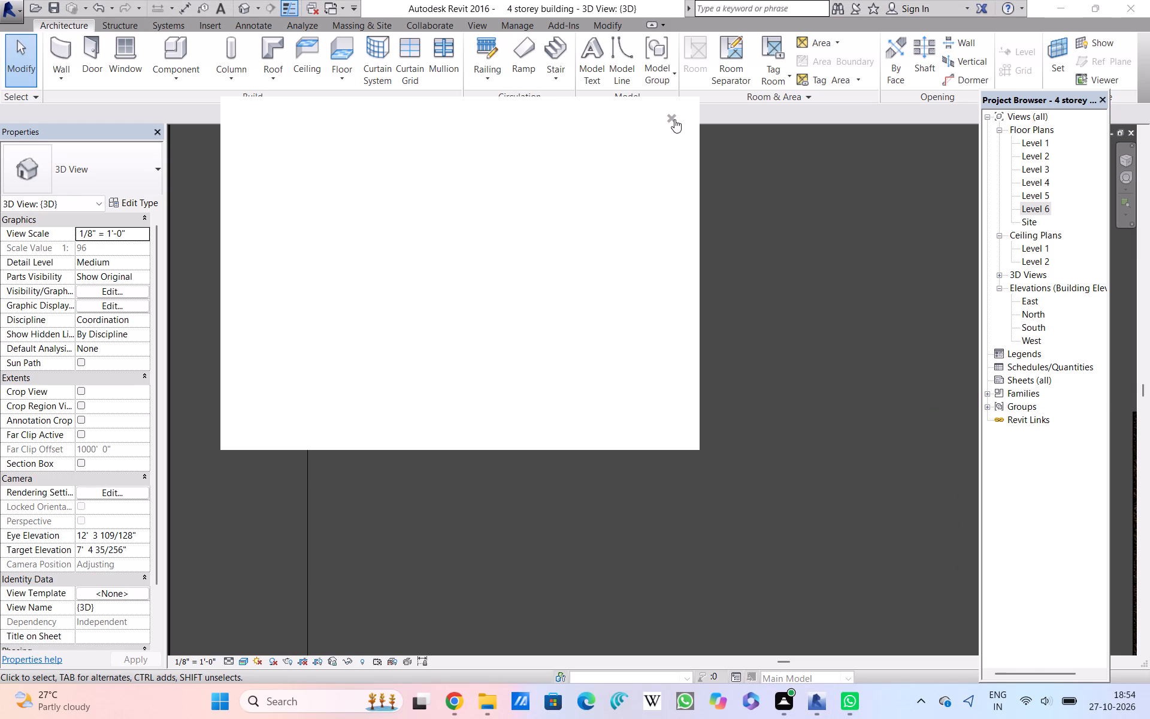
left_click(672, 114)
Examine the balcony railings where they meet the column between the double door and casement window bays.
scroll(652, 286, "down", 5)
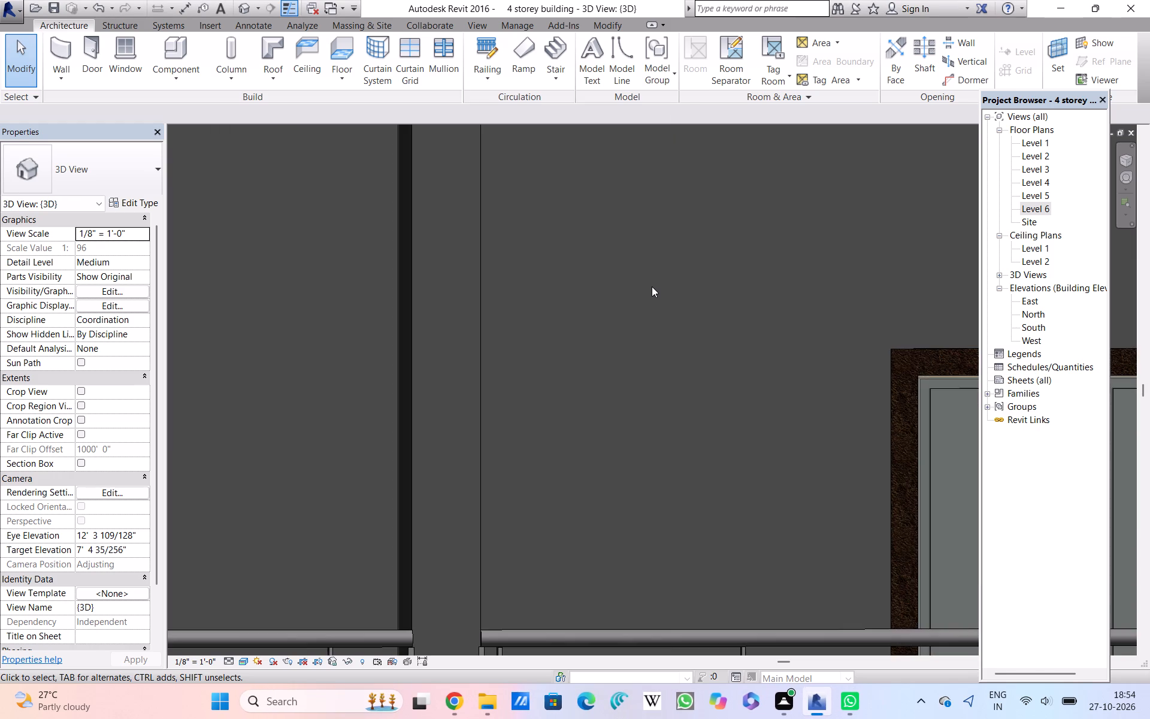
scroll(652, 286, "down", 7)
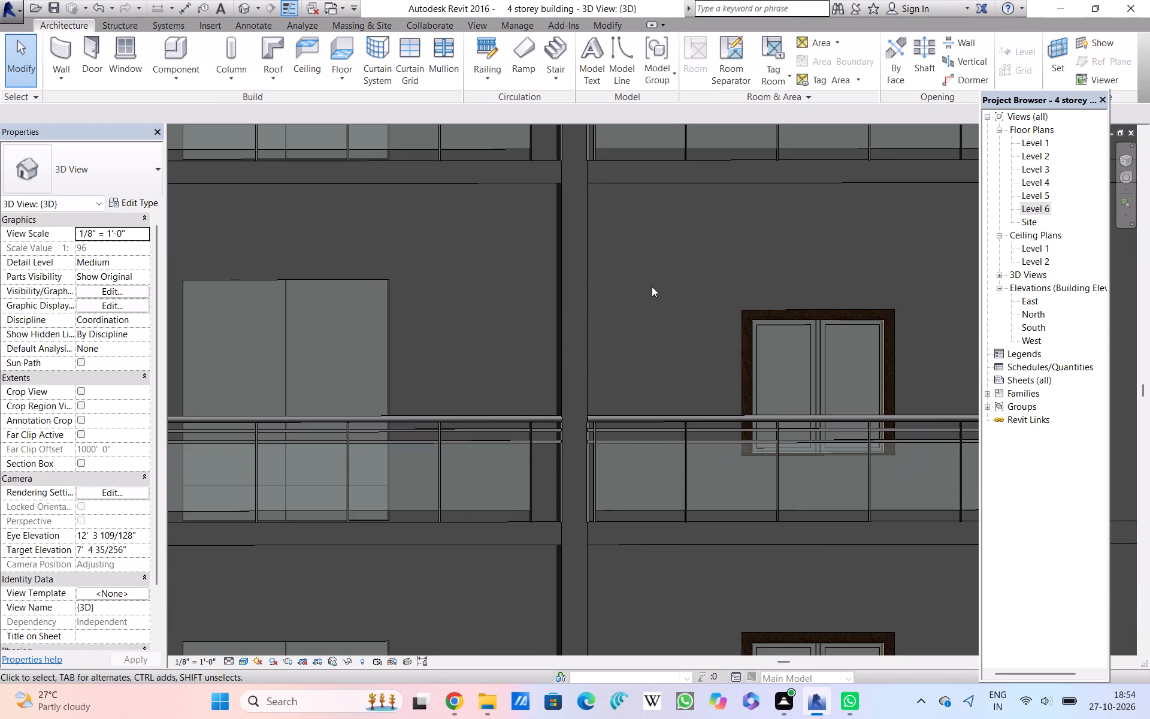
scroll(652, 286, "up", 2)
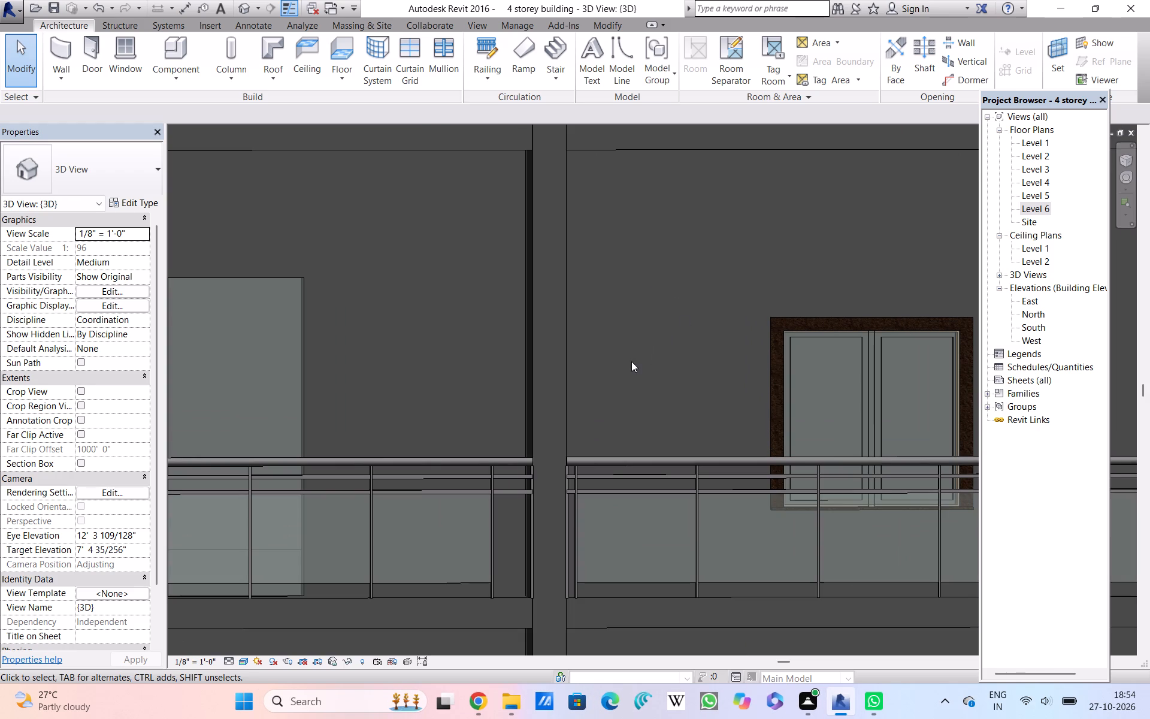
scroll(617, 361, "up", 2)
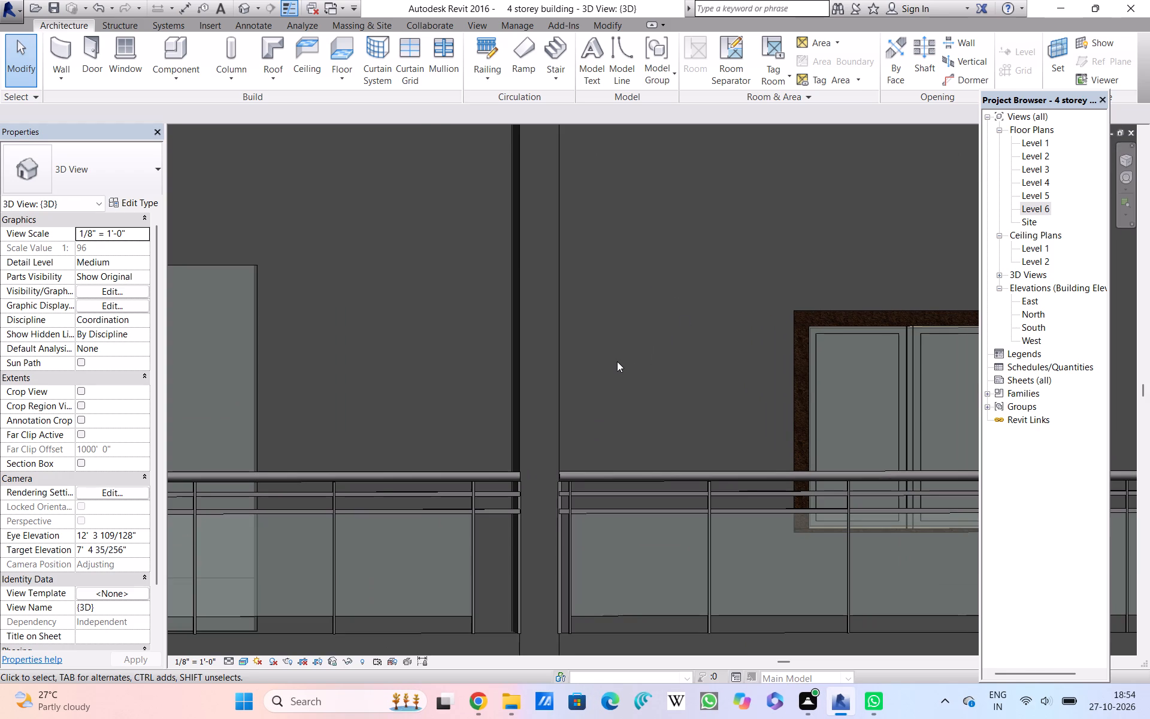
Examine how the double doors, casement windows and glass balcony railings line up across the floors beside the column between the two bays.
scroll(617, 361, "up", 1)
scroll(617, 361, "down", 5)
scroll(617, 361, "up", 2)
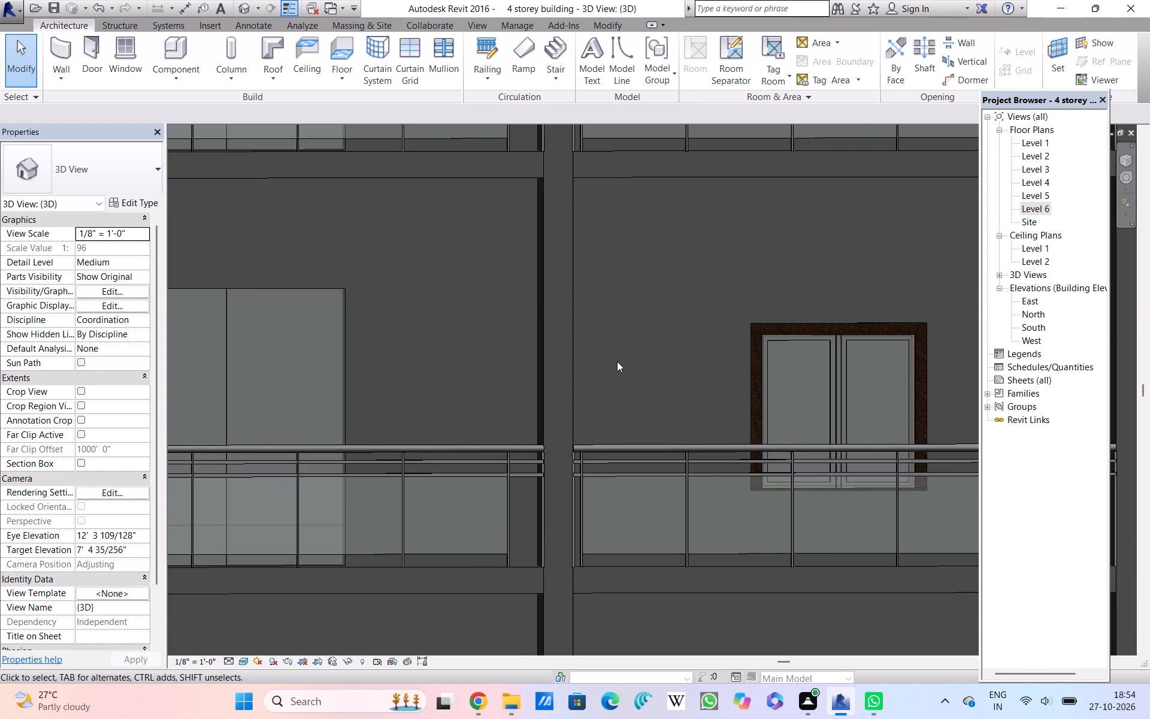
scroll(617, 361, "down", 1)
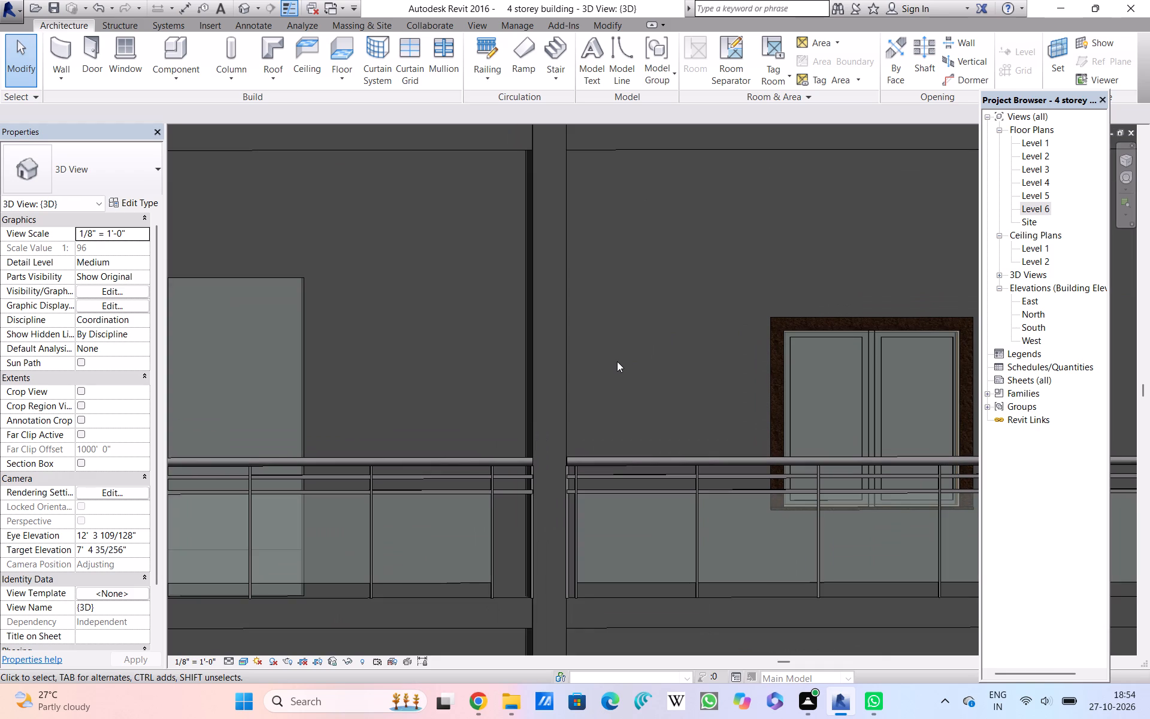
scroll(617, 361, "down", 3)
scroll(617, 361, "up", 2)
scroll(617, 361, "down", 1)
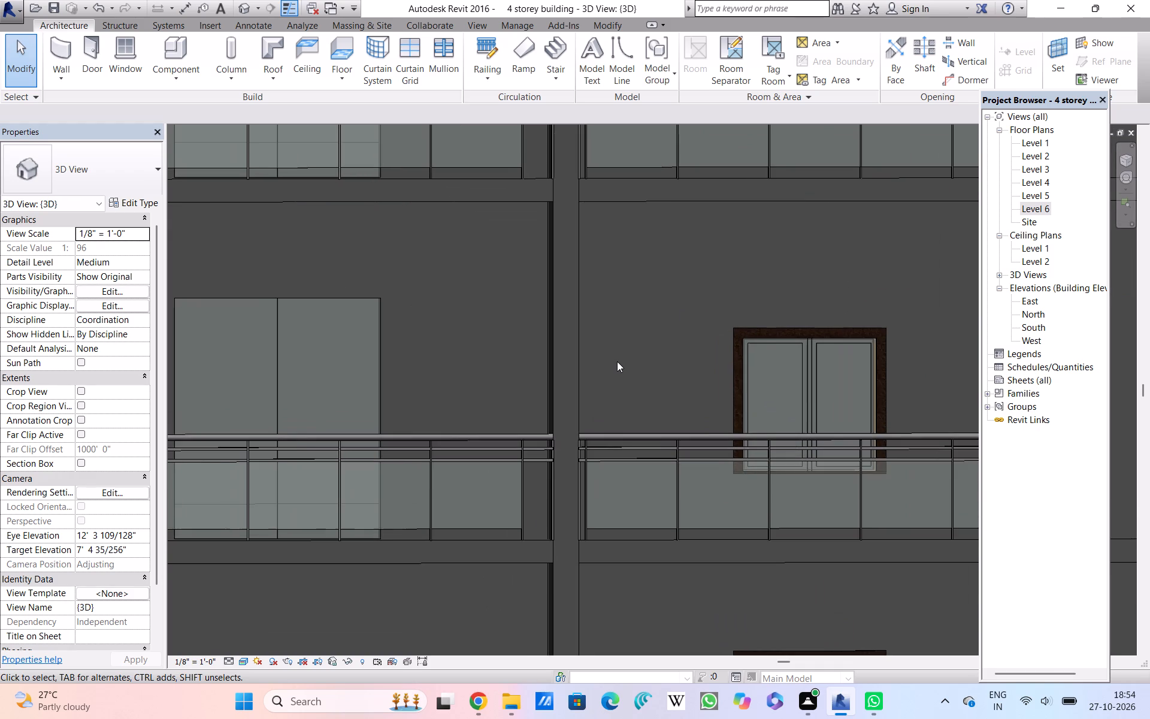
scroll(617, 361, "down", 1)
scroll(617, 361, "up", 2)
scroll(617, 361, "down", 1)
scroll(617, 361, "up", 1)
scroll(617, 361, "down", 2)
scroll(617, 361, "up", 2)
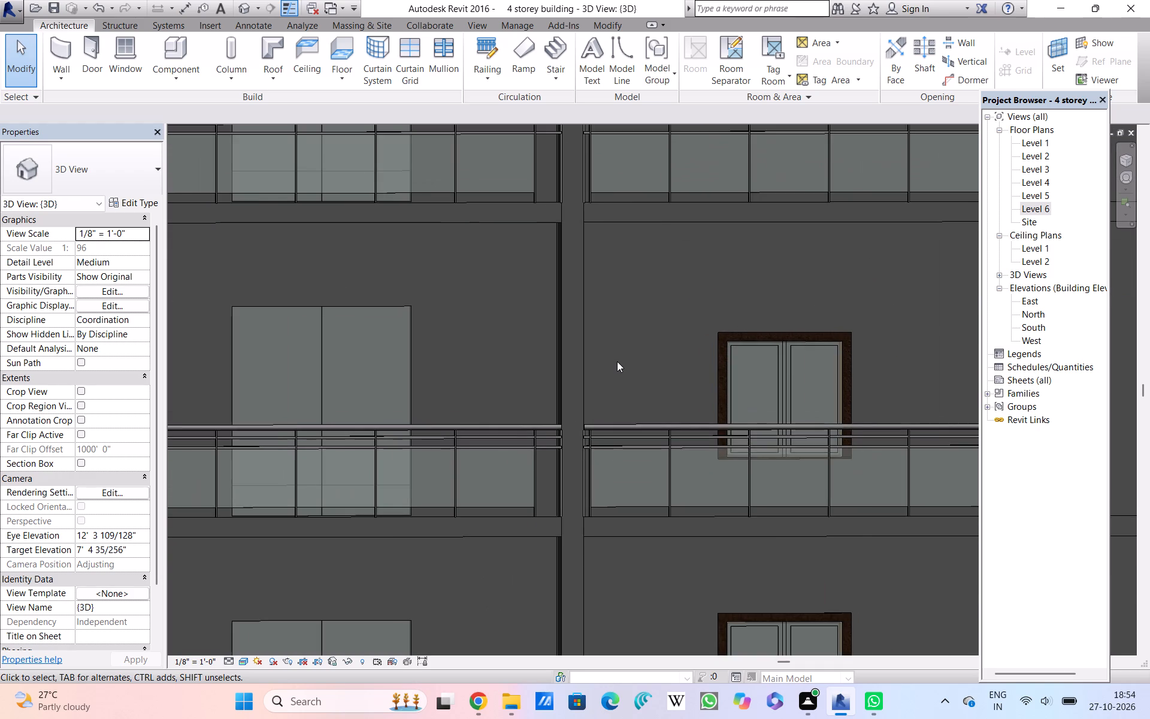
scroll(617, 361, "down", 1)
scroll(617, 361, "up", 2)
scroll(617, 361, "down", 2)
scroll(617, 361, "up", 1)
scroll(617, 361, "down", 1)
scroll(617, 361, "up", 1)
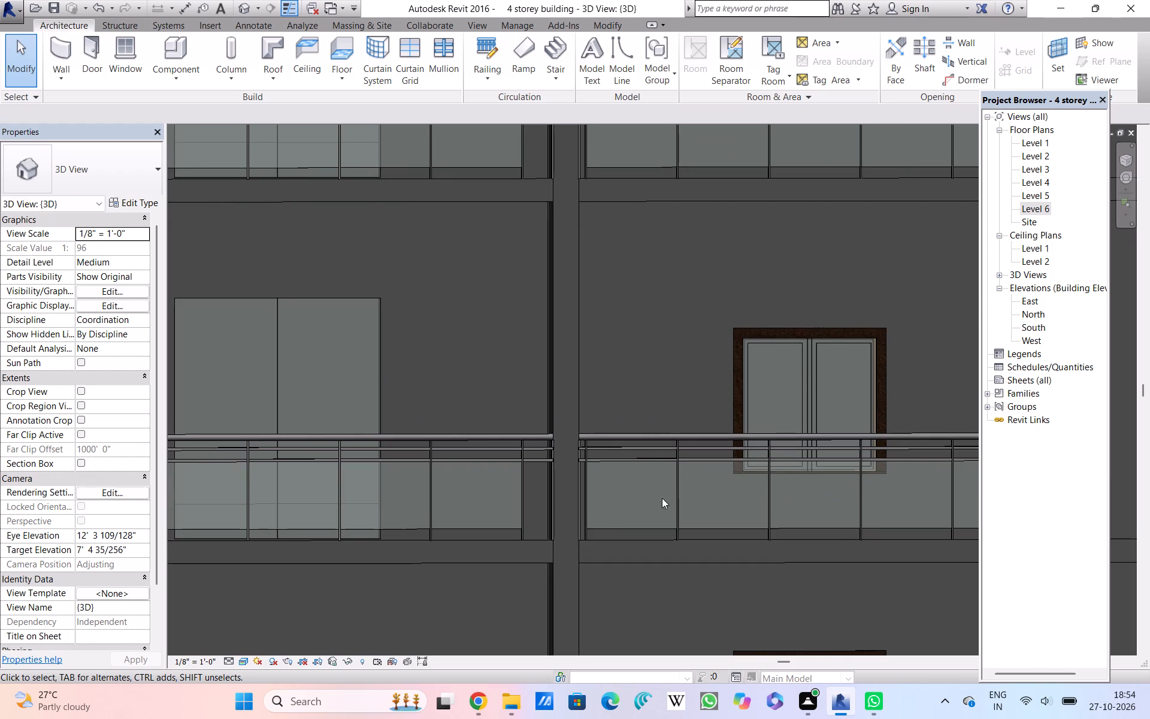
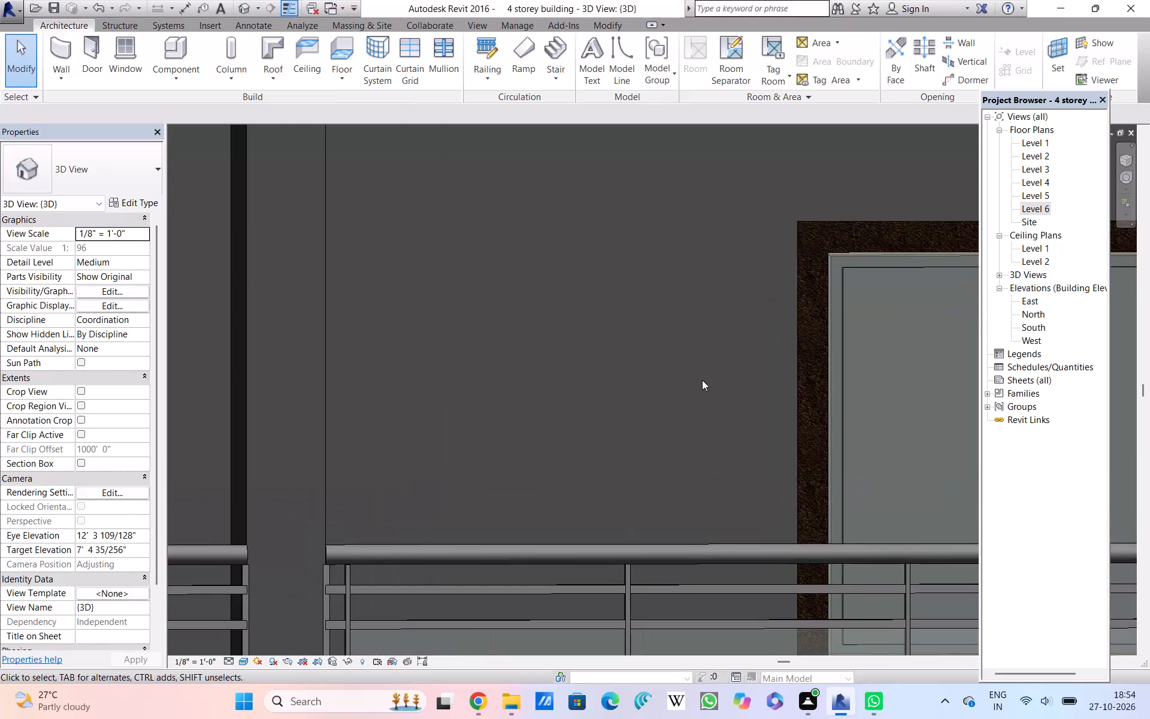
Examine the casement window's brown frame, the surrounding wall and the glass balcony railing beside the column up close.
scroll(702, 380, "down", 4)
scroll(702, 380, "up", 6)
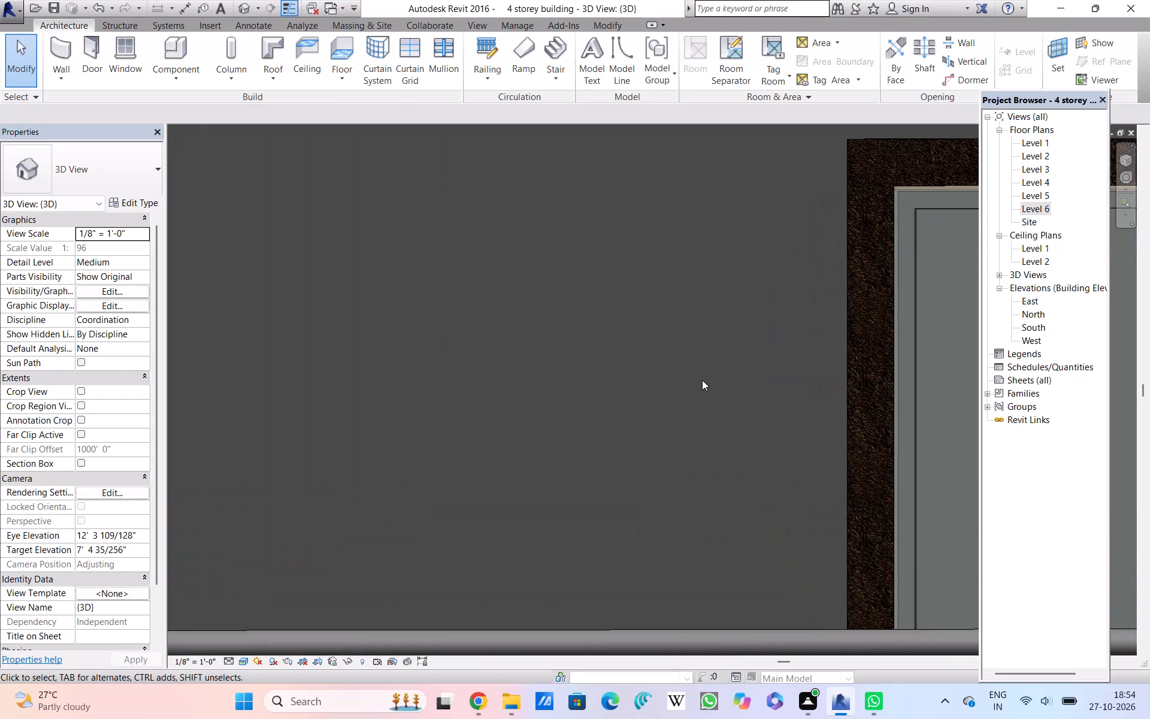
scroll(702, 380, "down", 1)
scroll(702, 380, "up", 1)
scroll(702, 380, "down", 1)
scroll(702, 380, "up", 2)
scroll(702, 380, "down", 1)
scroll(702, 380, "up", 2)
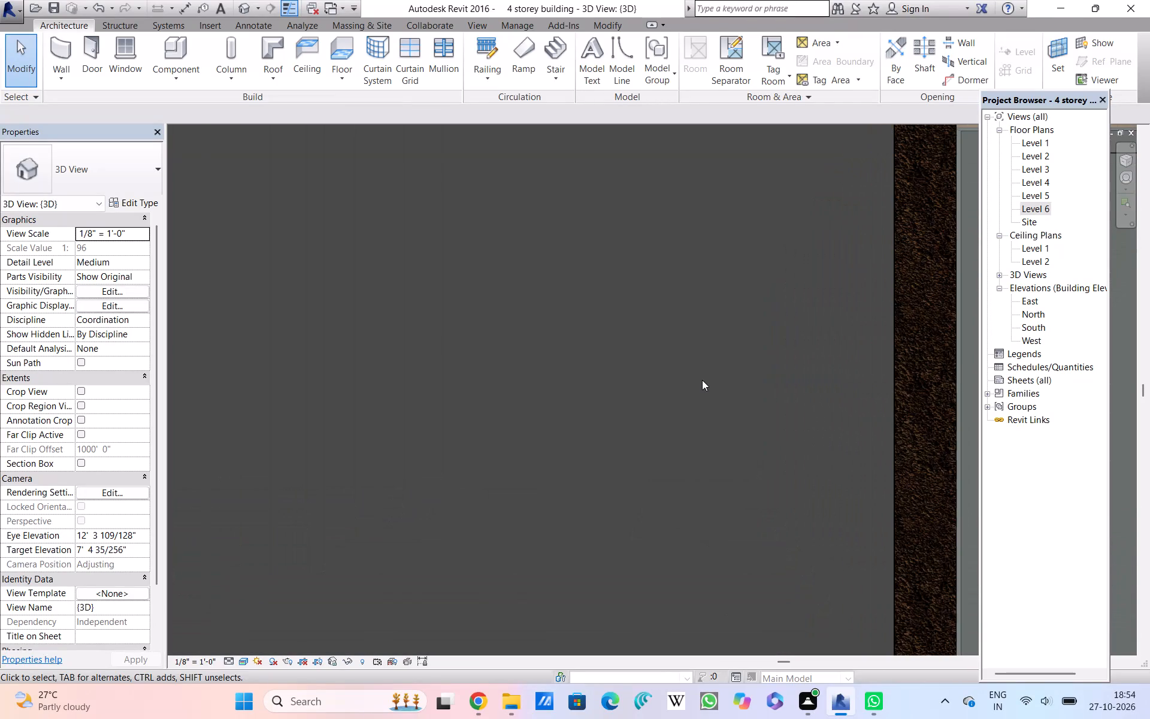
scroll(702, 380, "down", 3)
scroll(702, 380, "up", 2)
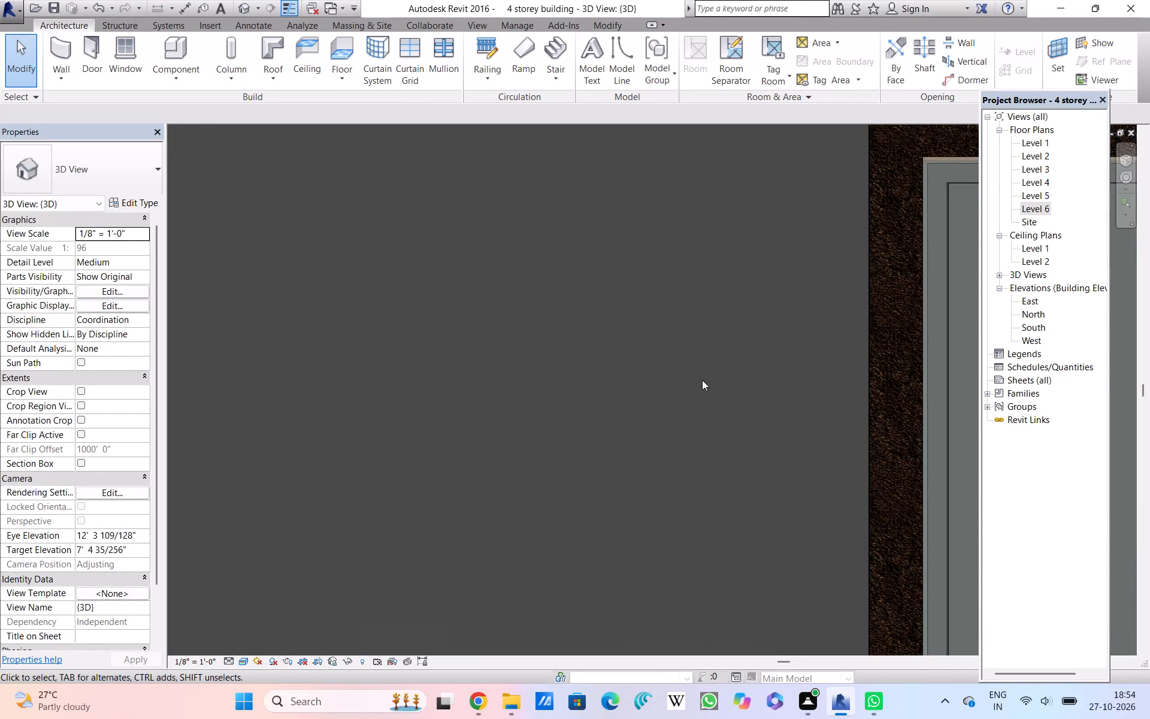
scroll(774, 373, "down", 4)
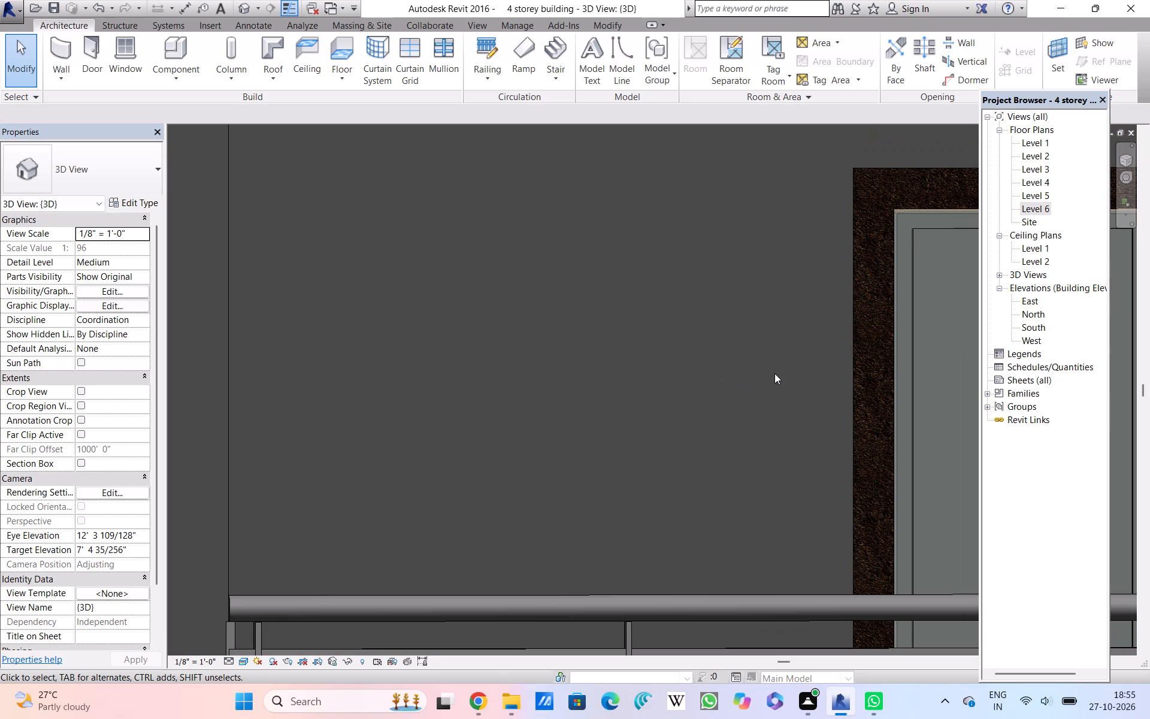
scroll(774, 373, "up", 1)
scroll(774, 373, "down", 2)
scroll(774, 373, "up", 2)
scroll(774, 373, "down", 1)
scroll(774, 373, "up", 1)
scroll(774, 373, "down", 5)
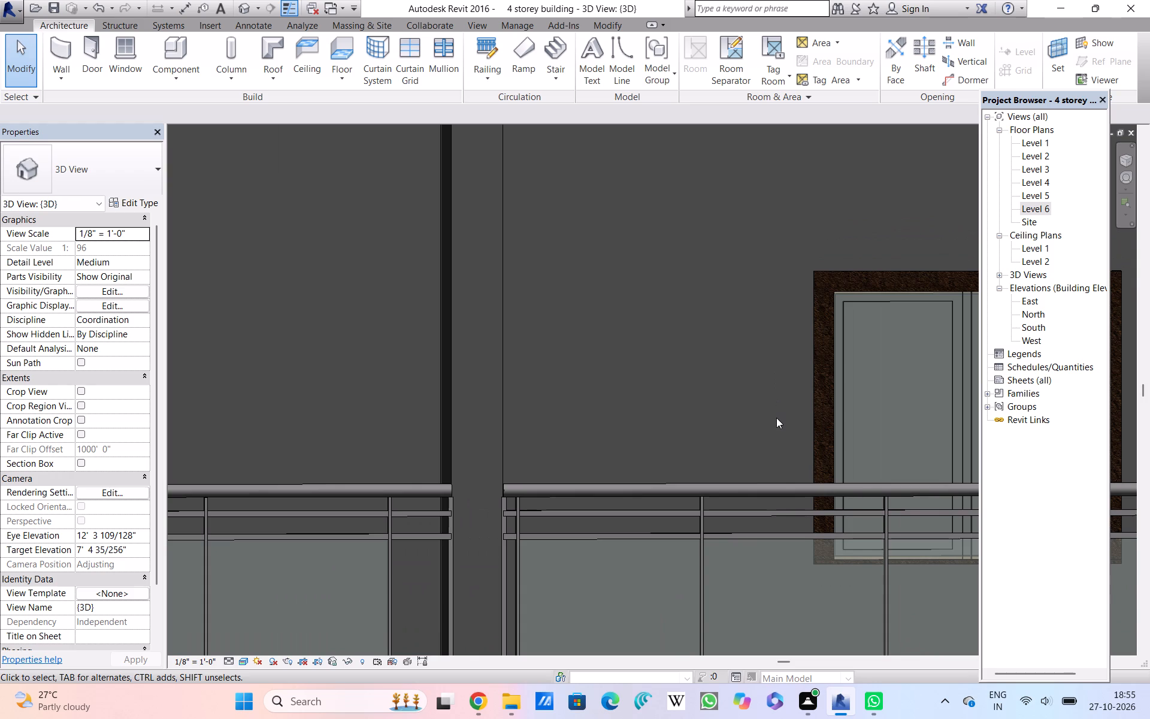
scroll(776, 418, "down", 3)
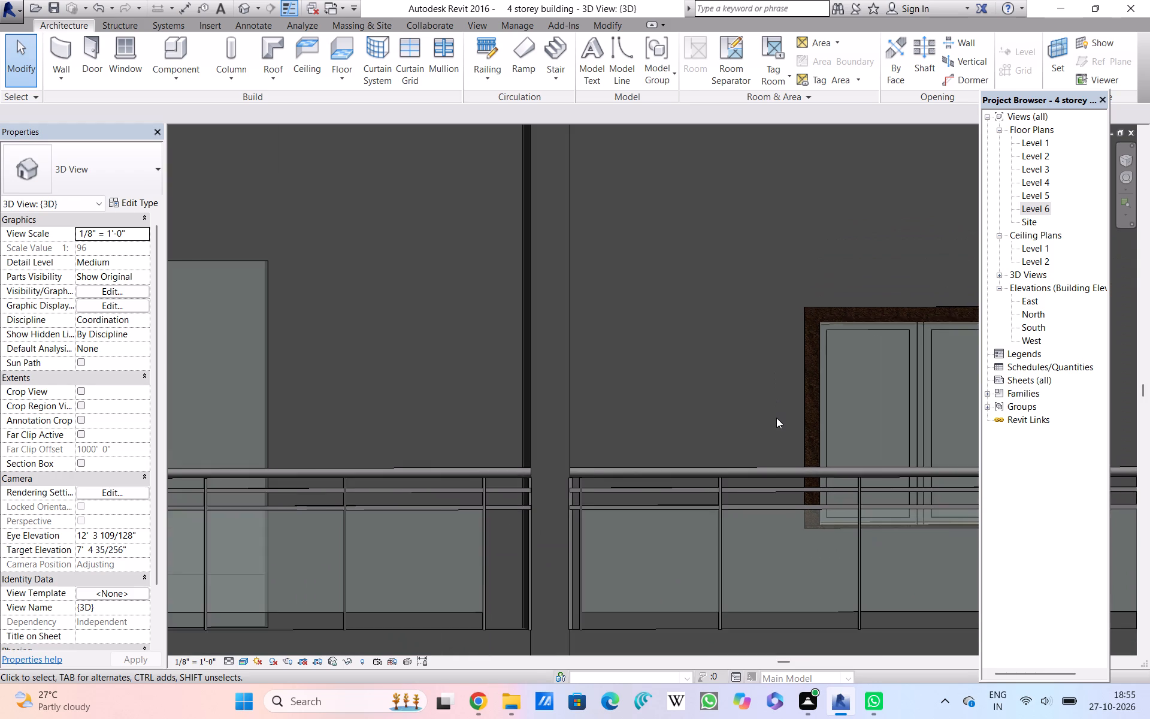
scroll(776, 418, "up", 3)
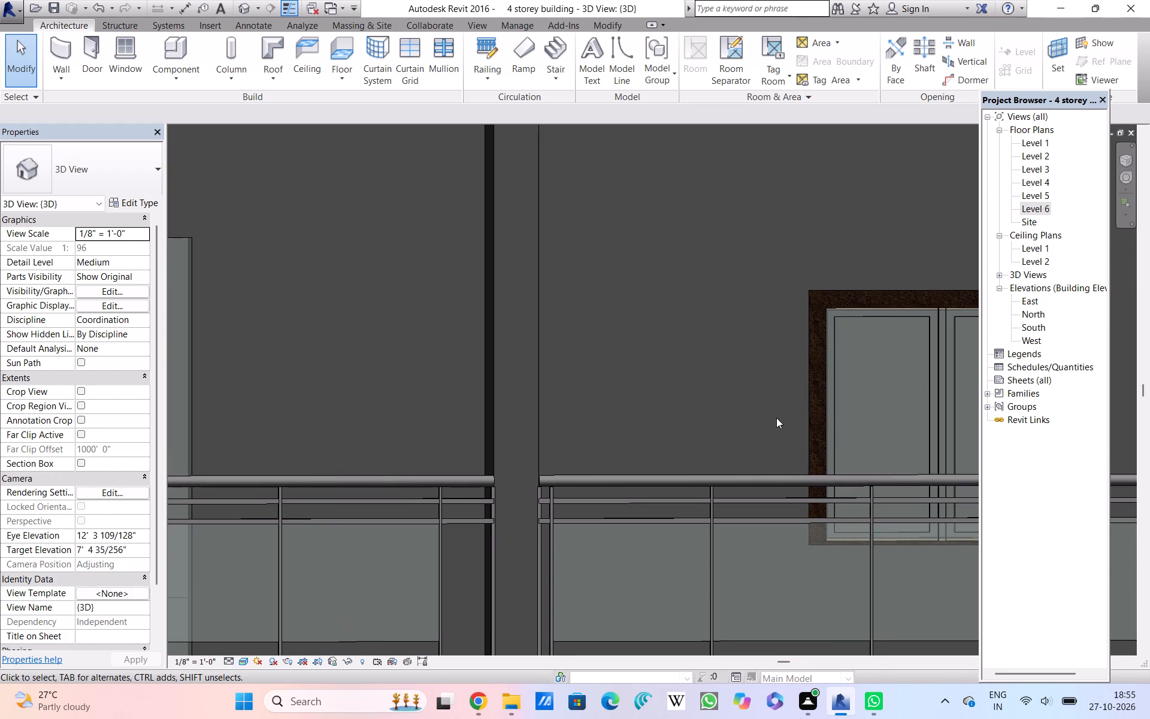
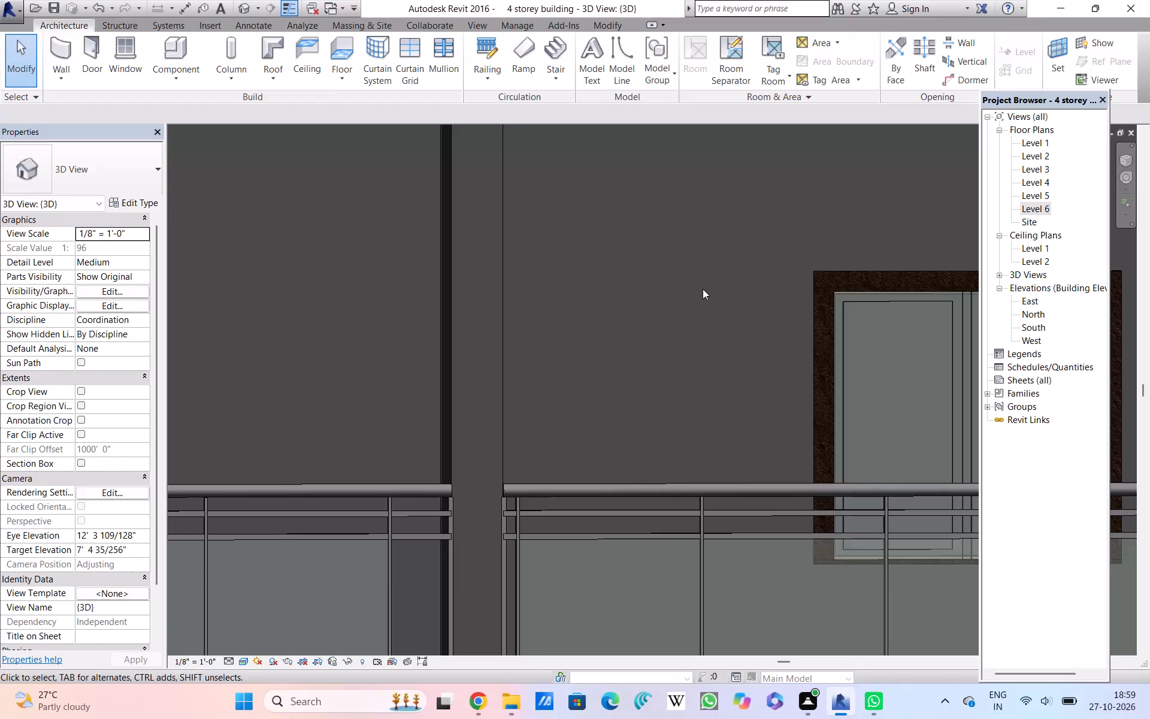
Examine the sliding balcony door, the brown-framed casement window and the glass railings on either side of the column.
scroll(703, 289, "up", 5)
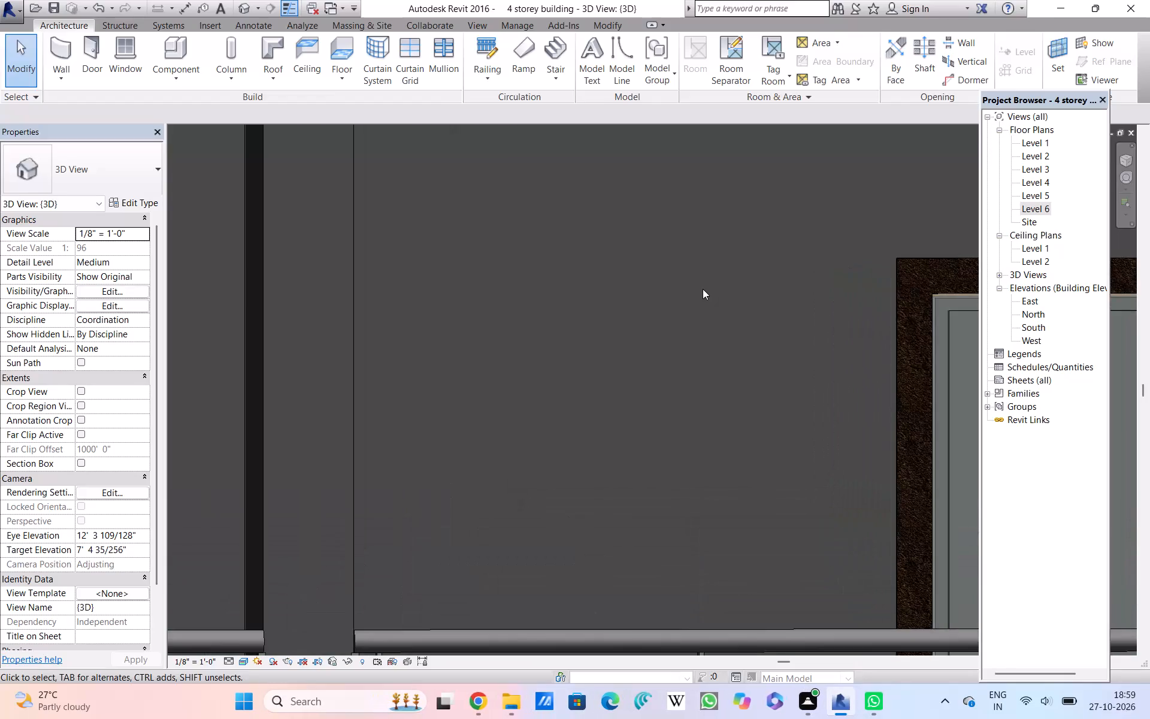
scroll(703, 289, "down", 6)
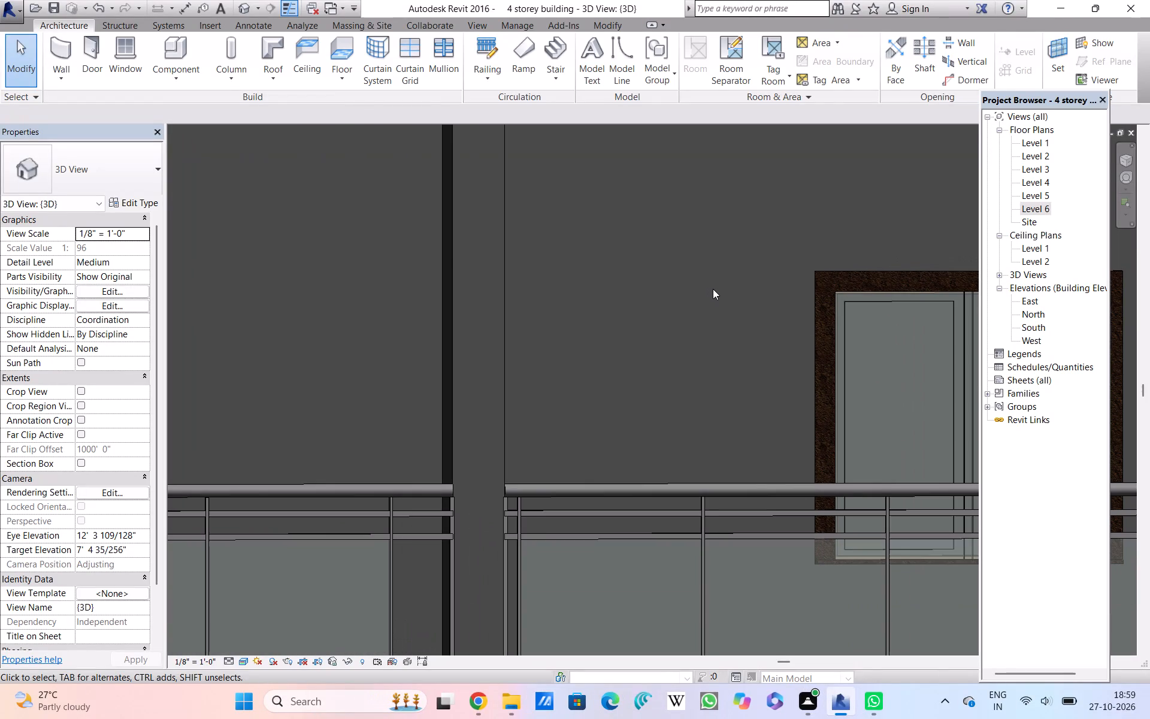
scroll(713, 289, "up", 2)
scroll(713, 289, "down", 10)
scroll(713, 289, "up", 2)
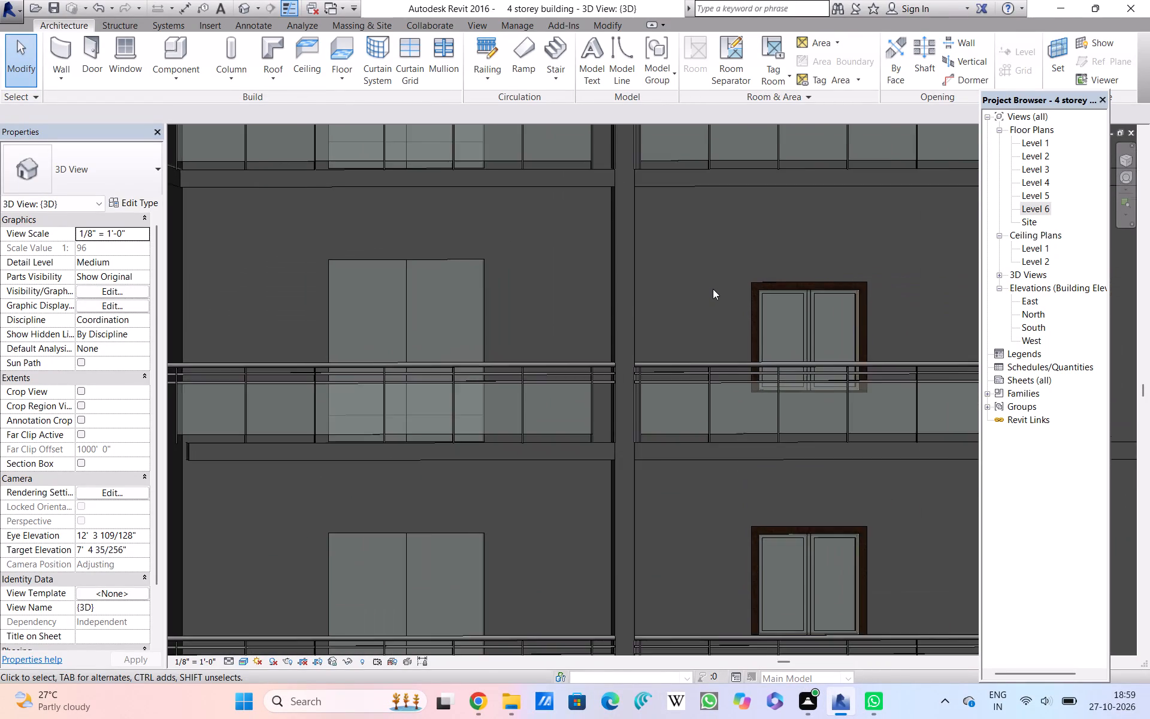
scroll(713, 289, "up", 1)
scroll(713, 289, "down", 1)
scroll(713, 289, "up", 2)
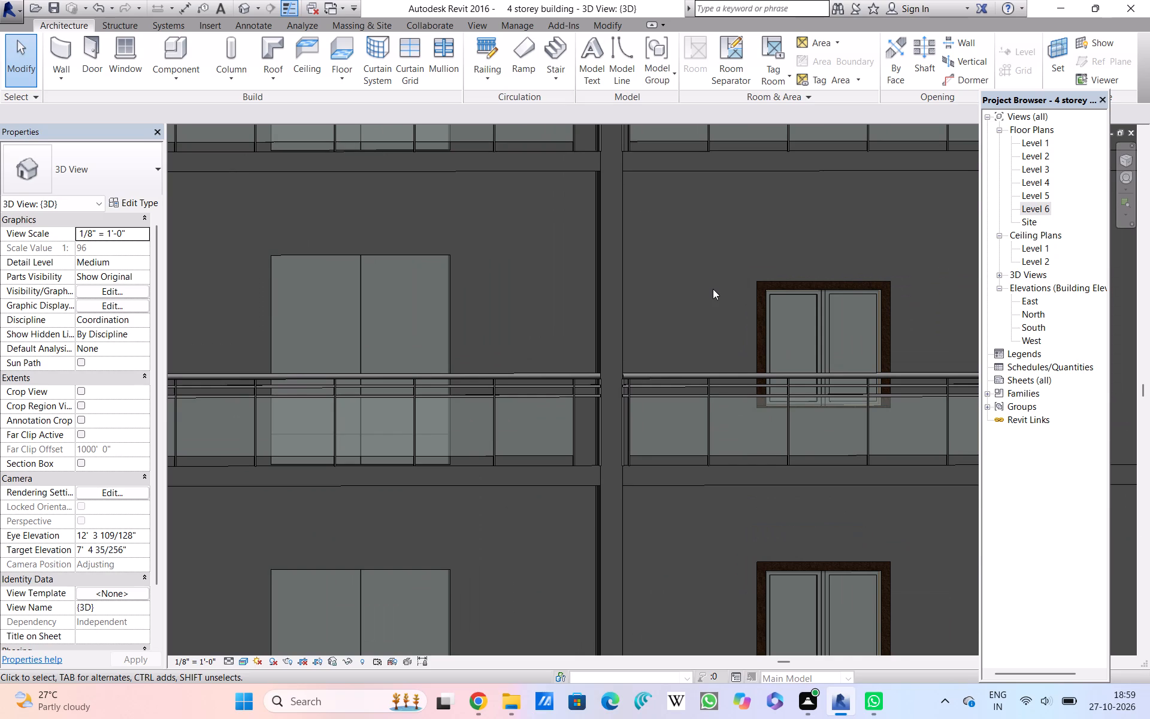
scroll(713, 289, "down", 2)
scroll(713, 289, "up", 6)
scroll(713, 289, "down", 7)
scroll(713, 289, "up", 9)
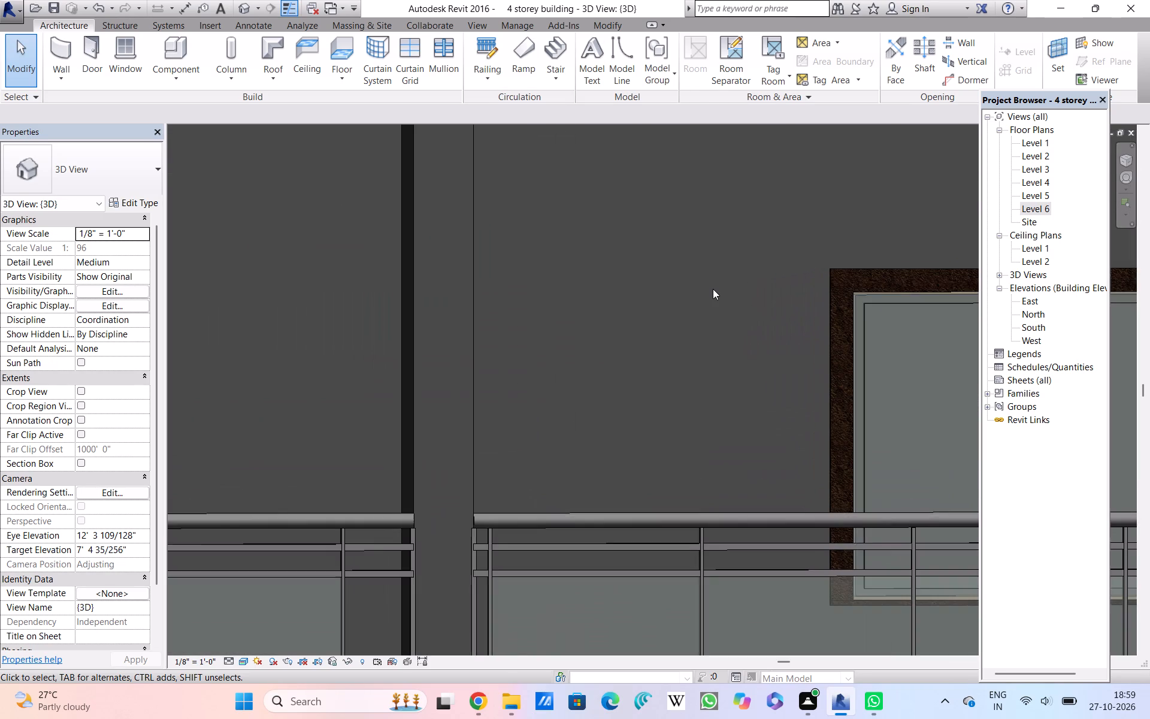
scroll(713, 289, "down", 9)
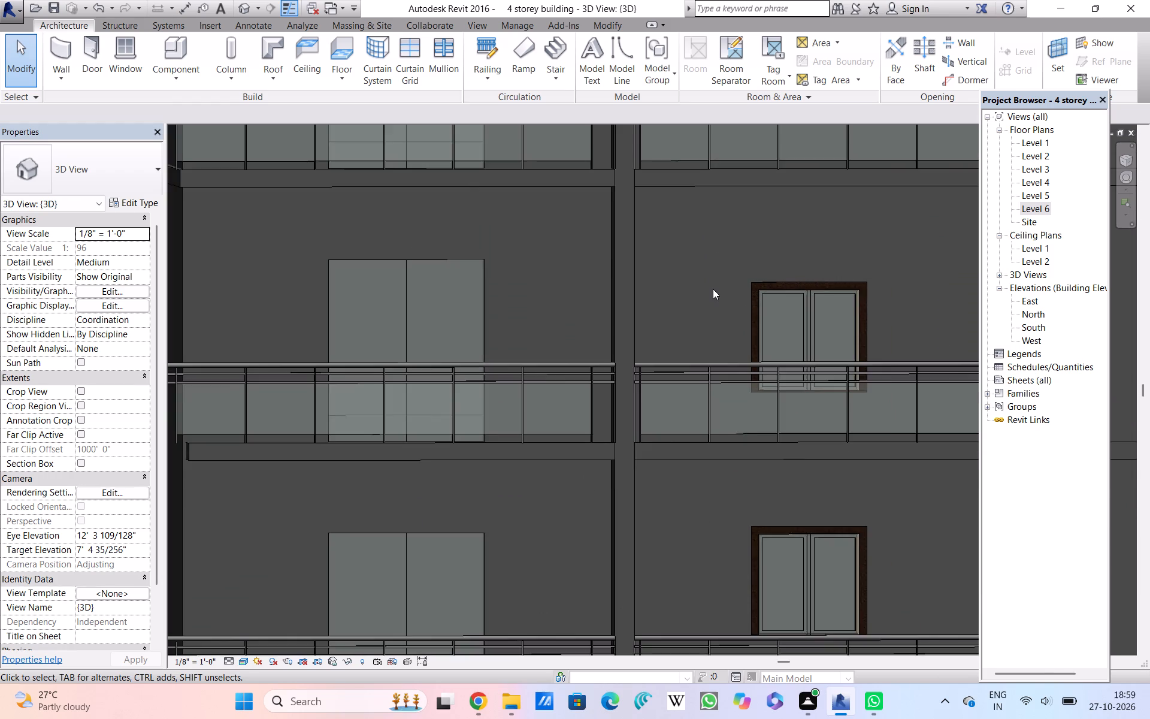
scroll(713, 289, "down", 2)
scroll(713, 289, "up", 8)
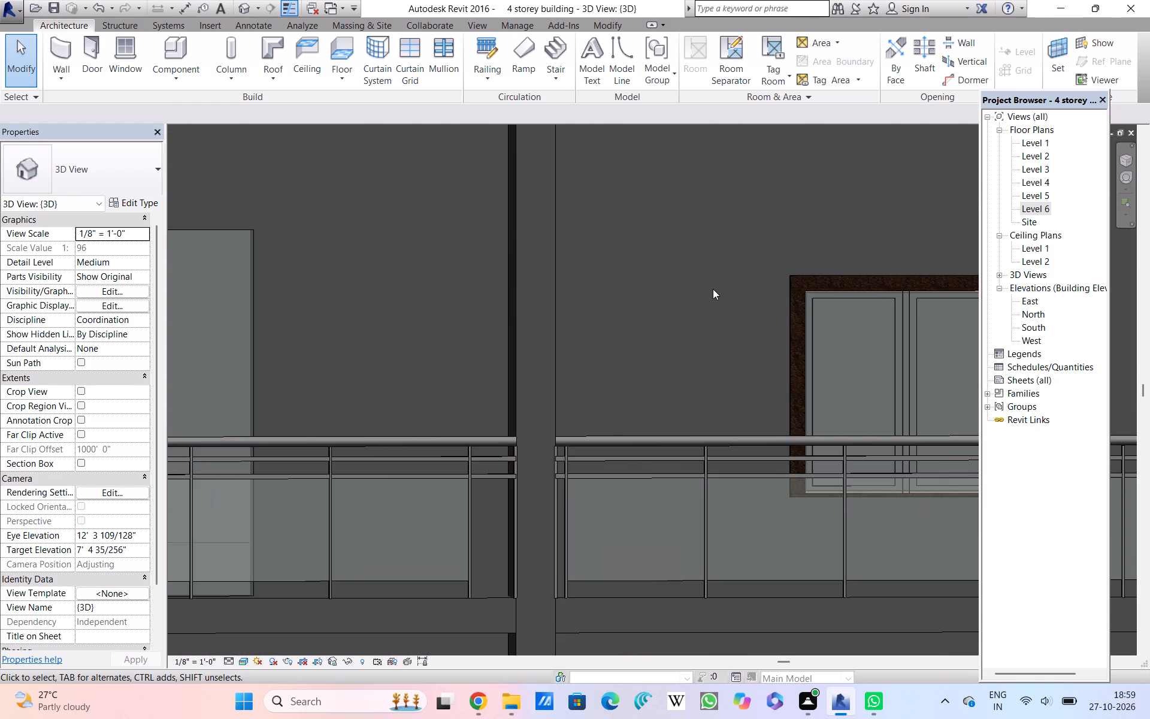
scroll(713, 289, "up", 3)
scroll(713, 289, "down", 6)
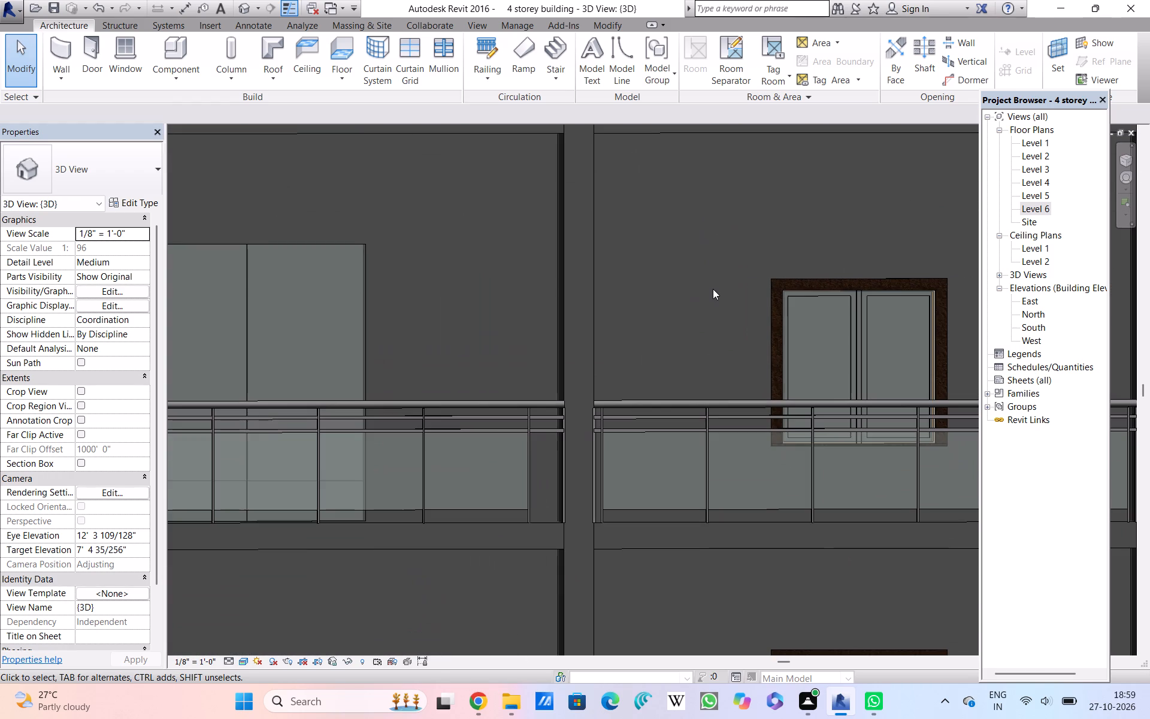
scroll(713, 289, "down", 1)
scroll(713, 289, "up", 3)
scroll(713, 289, "down", 2)
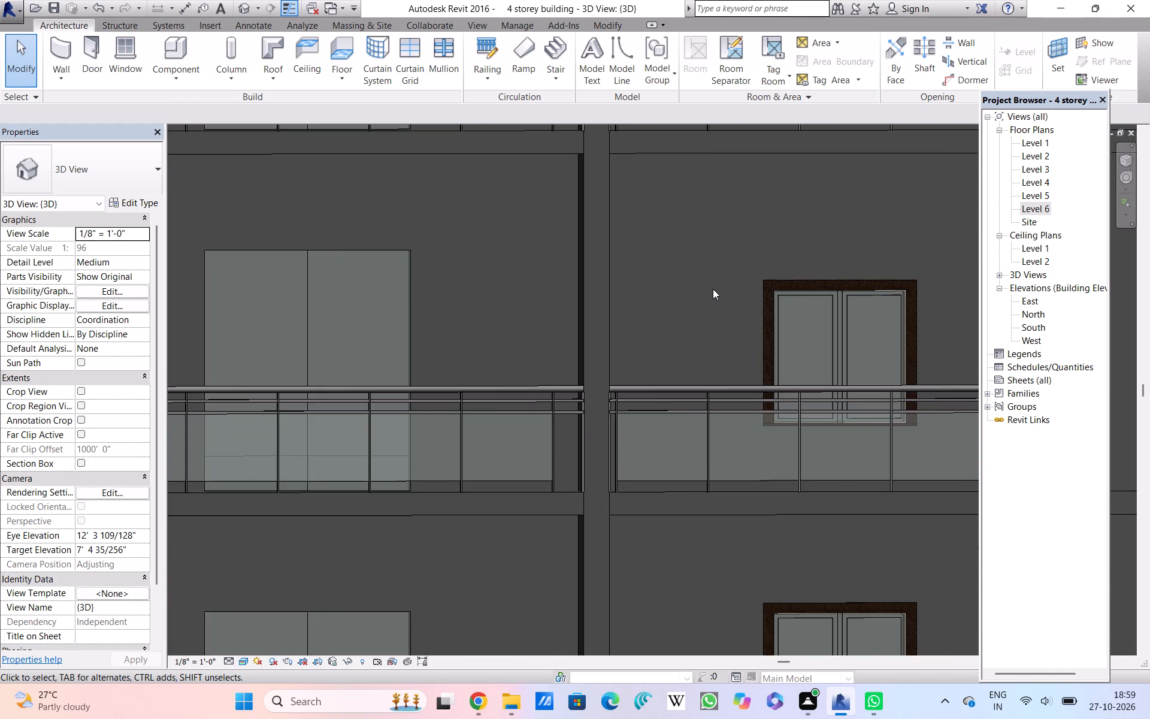
Examine the facade's stacked balconies, doors and windows down to the columns below the lowest floor slab.
scroll(713, 289, "down", 5)
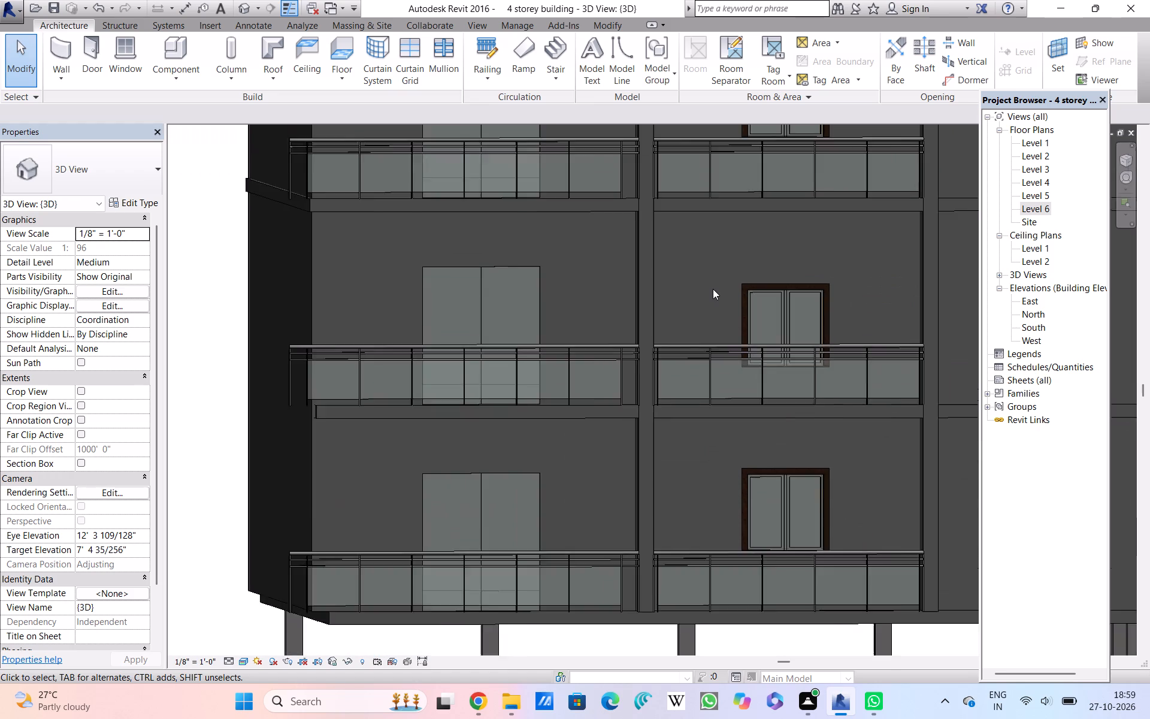
scroll(713, 289, "down", 2)
scroll(713, 289, "up", 2)
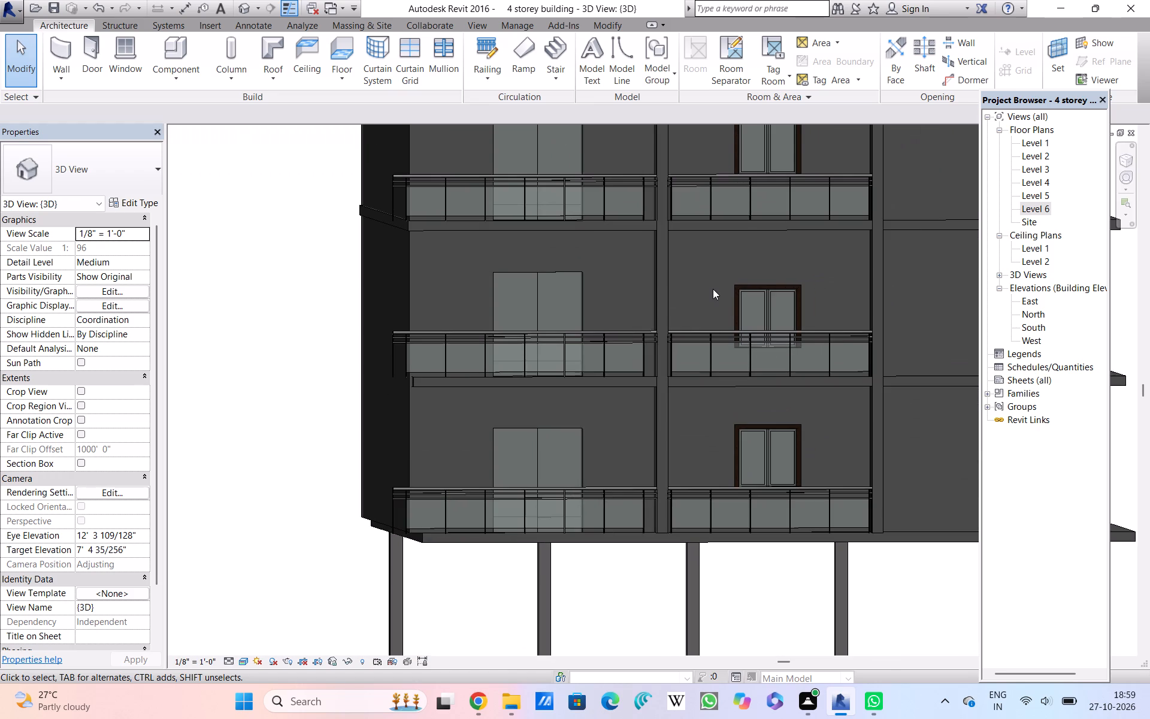
scroll(713, 289, "down", 1)
scroll(713, 289, "up", 2)
scroll(713, 289, "down", 2)
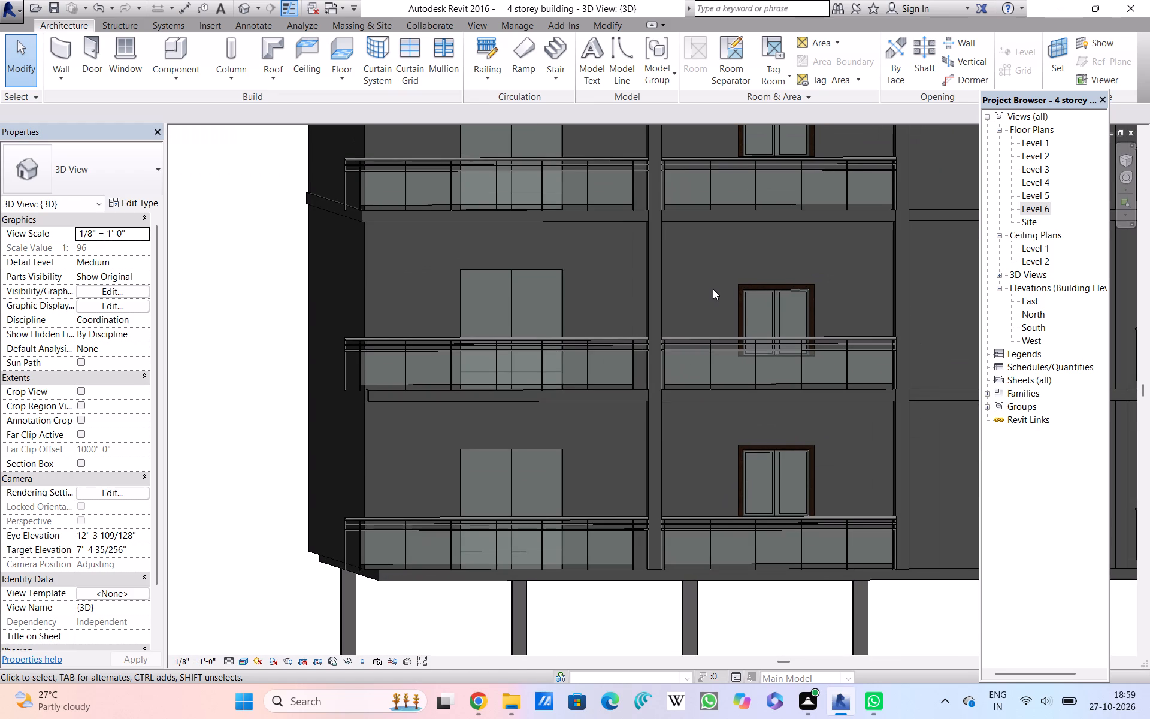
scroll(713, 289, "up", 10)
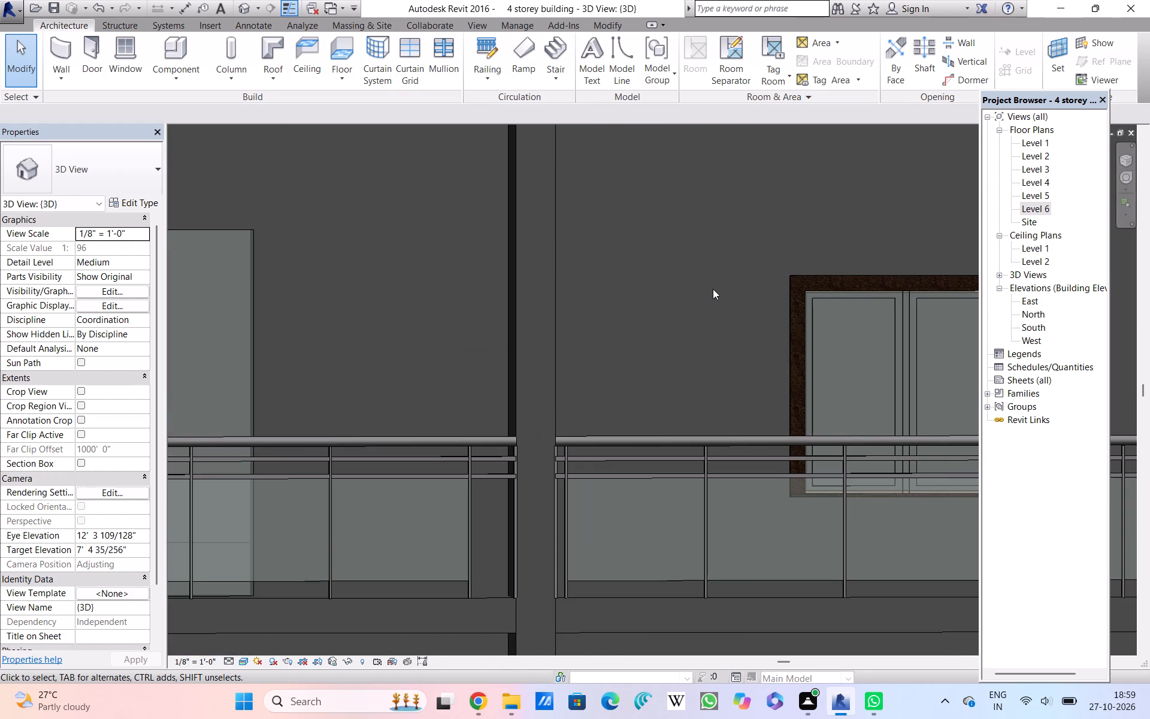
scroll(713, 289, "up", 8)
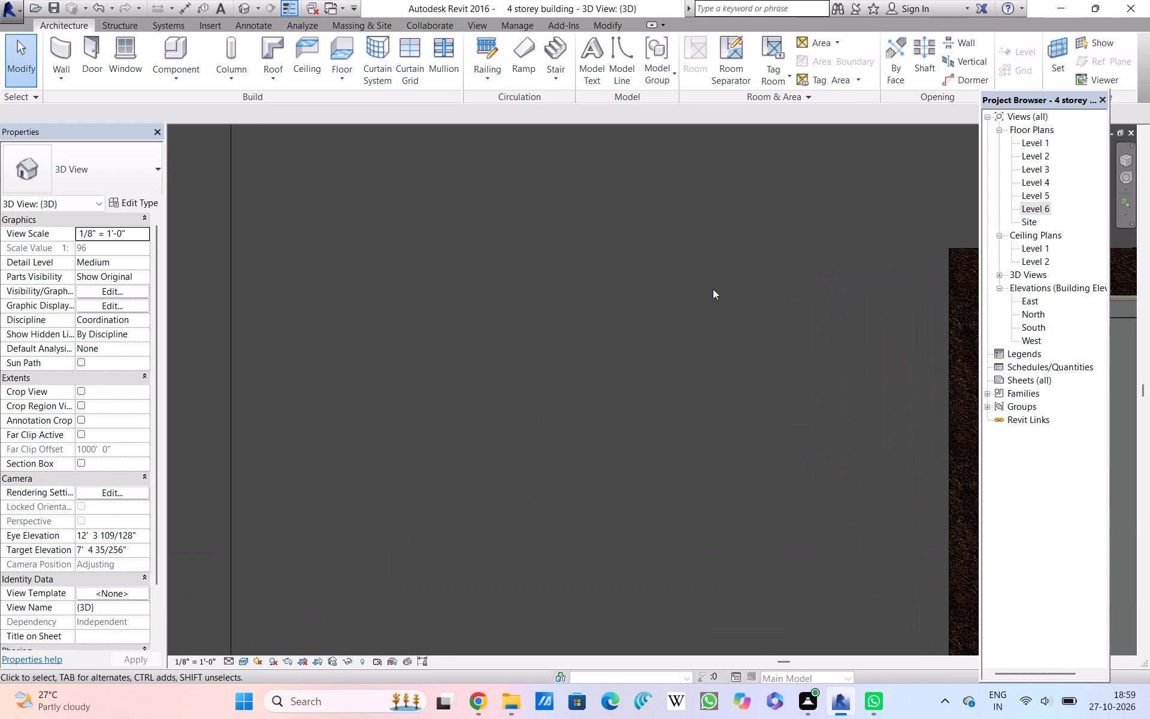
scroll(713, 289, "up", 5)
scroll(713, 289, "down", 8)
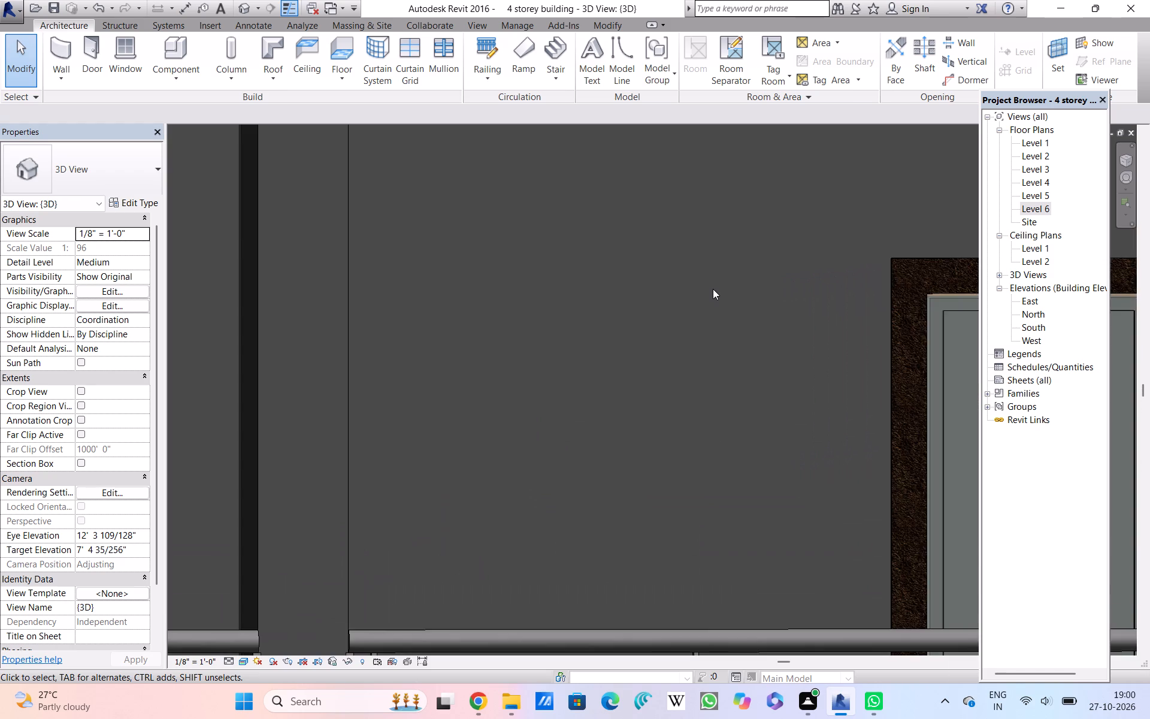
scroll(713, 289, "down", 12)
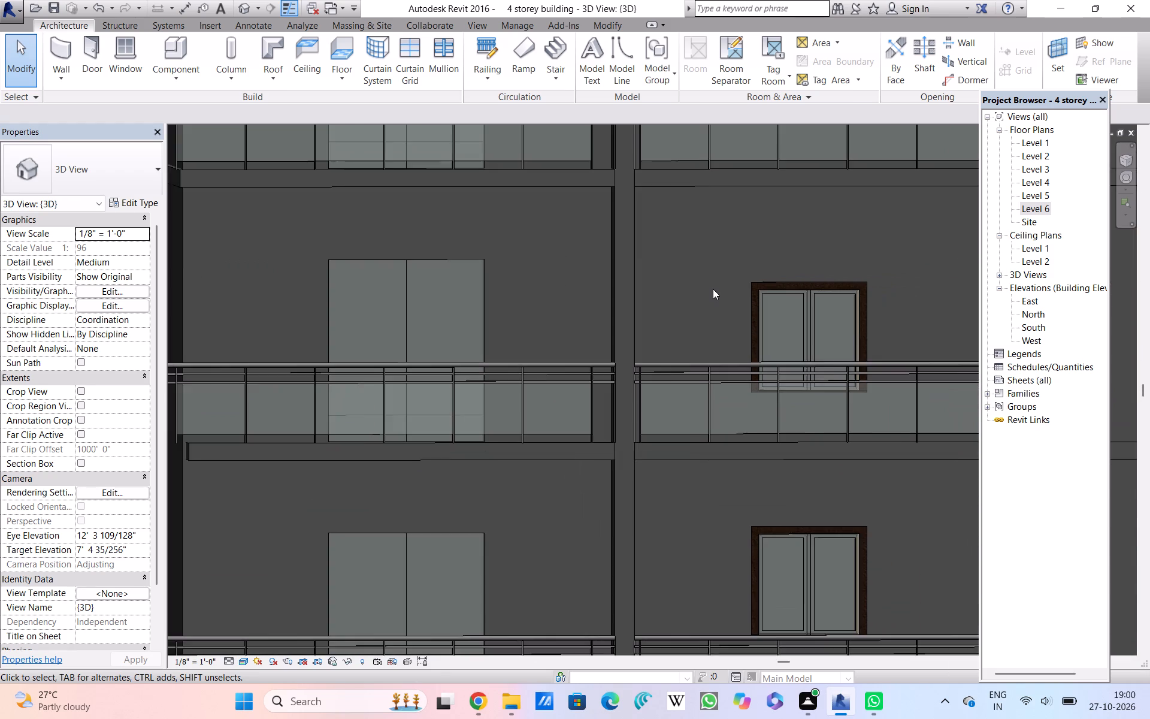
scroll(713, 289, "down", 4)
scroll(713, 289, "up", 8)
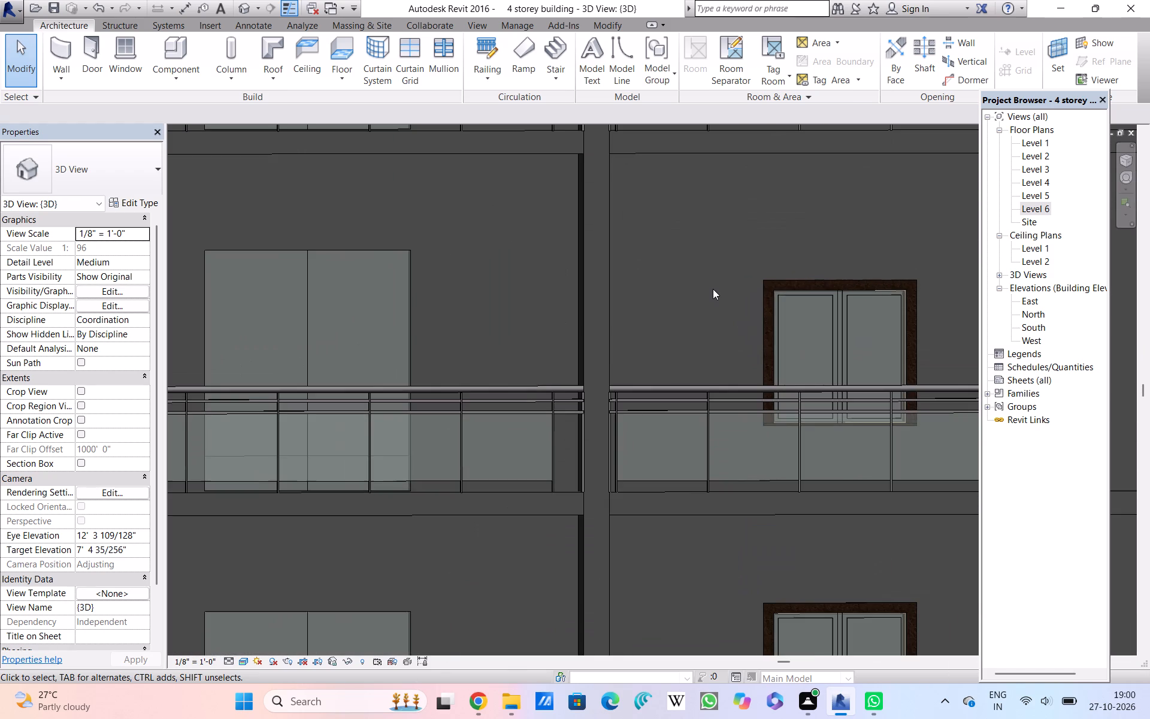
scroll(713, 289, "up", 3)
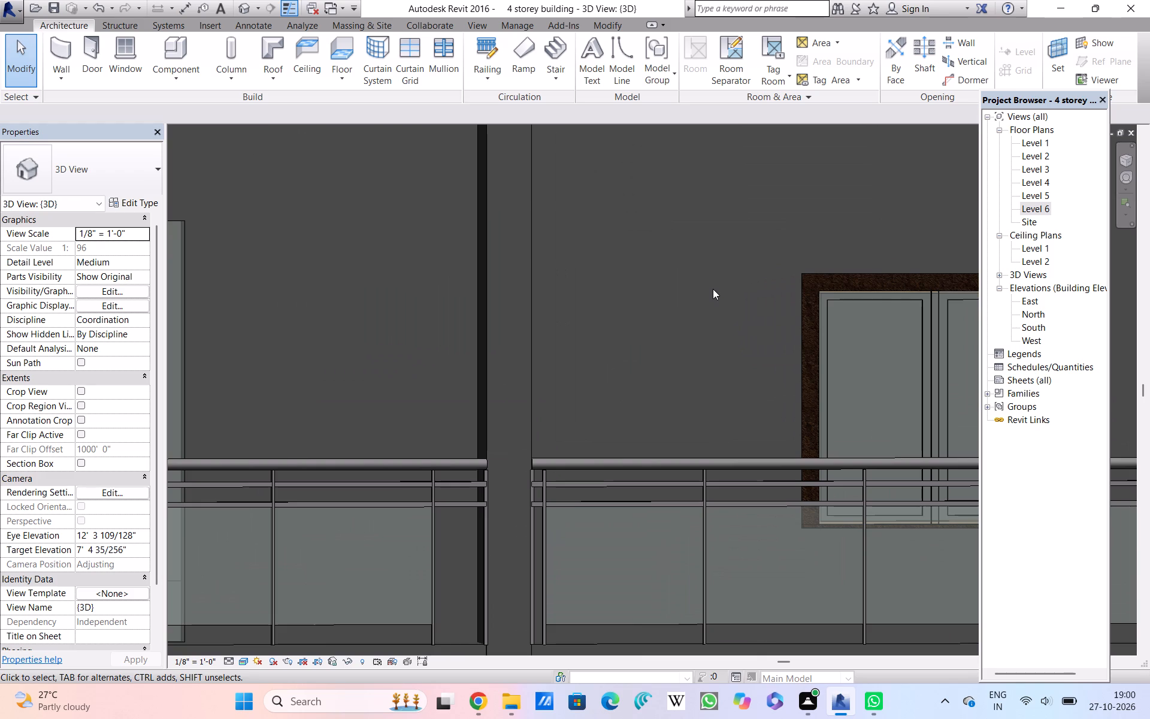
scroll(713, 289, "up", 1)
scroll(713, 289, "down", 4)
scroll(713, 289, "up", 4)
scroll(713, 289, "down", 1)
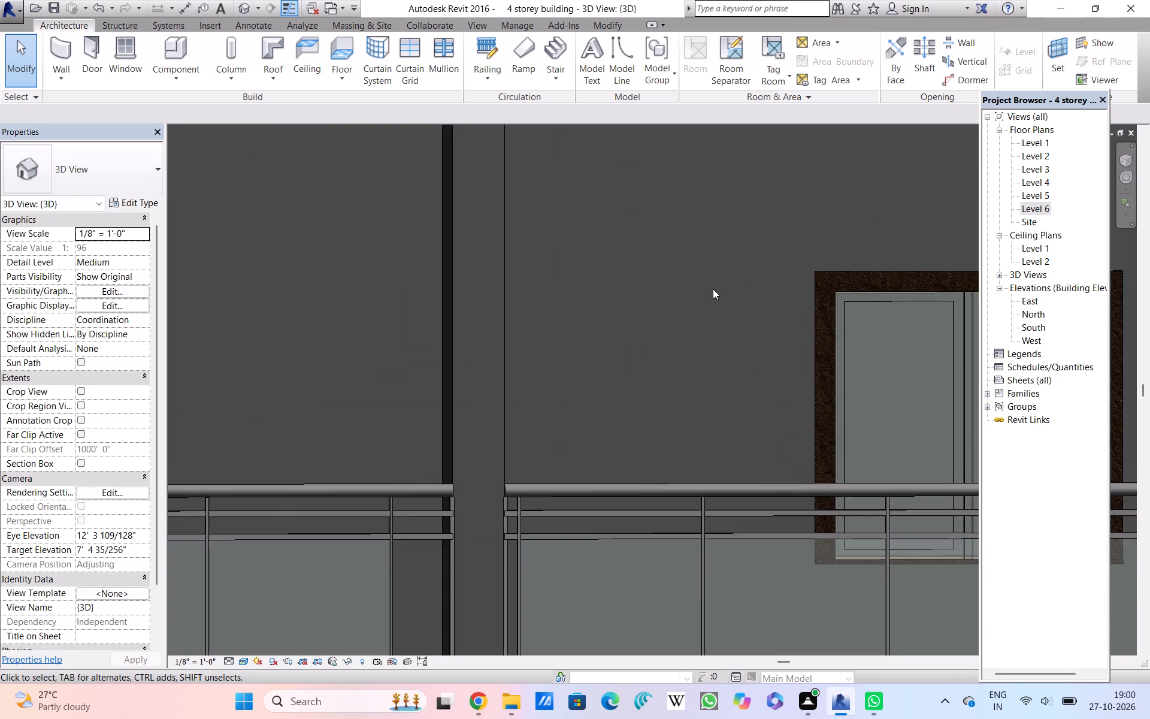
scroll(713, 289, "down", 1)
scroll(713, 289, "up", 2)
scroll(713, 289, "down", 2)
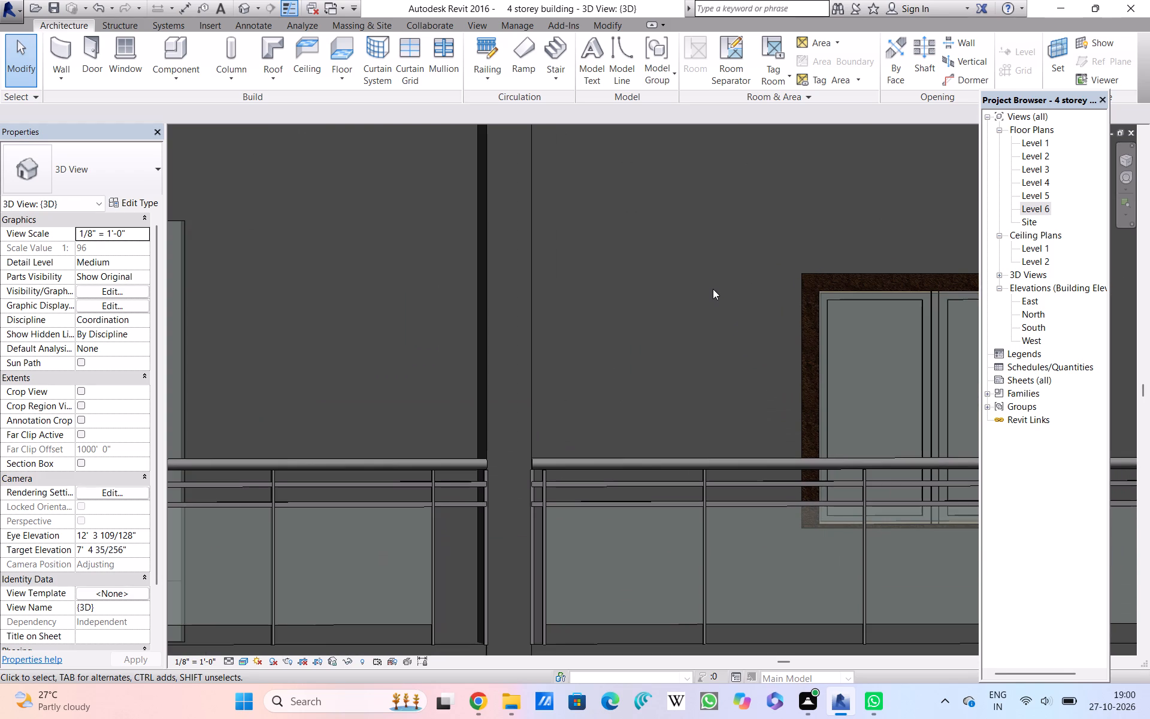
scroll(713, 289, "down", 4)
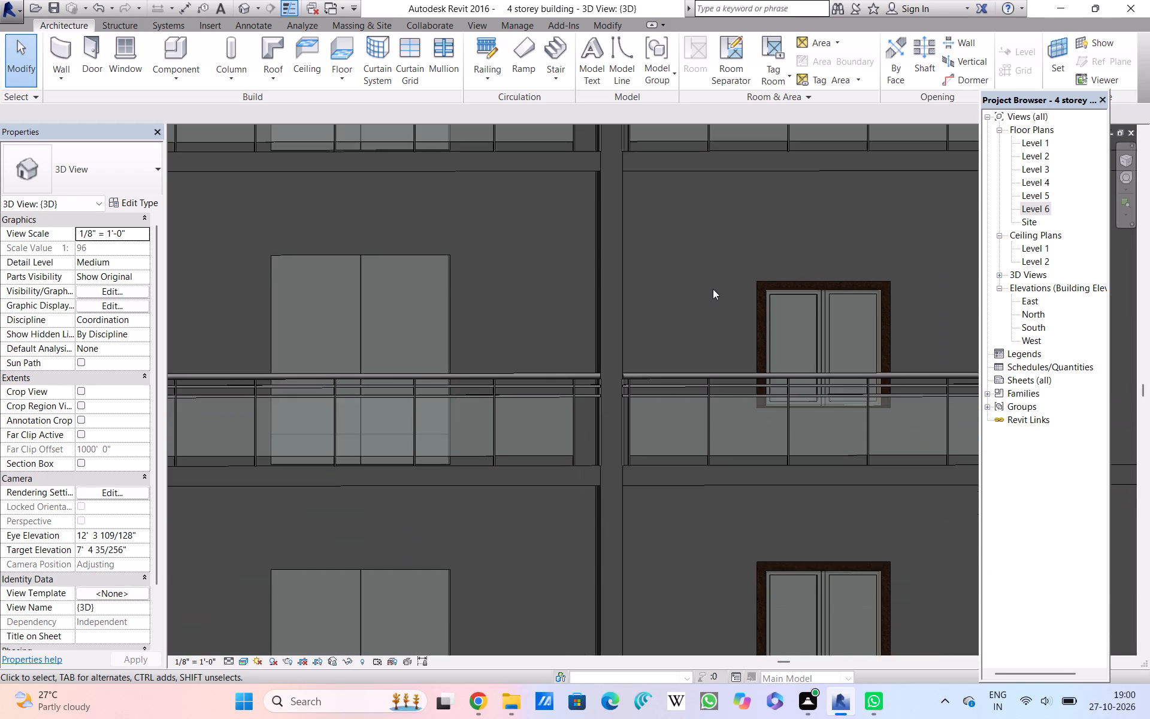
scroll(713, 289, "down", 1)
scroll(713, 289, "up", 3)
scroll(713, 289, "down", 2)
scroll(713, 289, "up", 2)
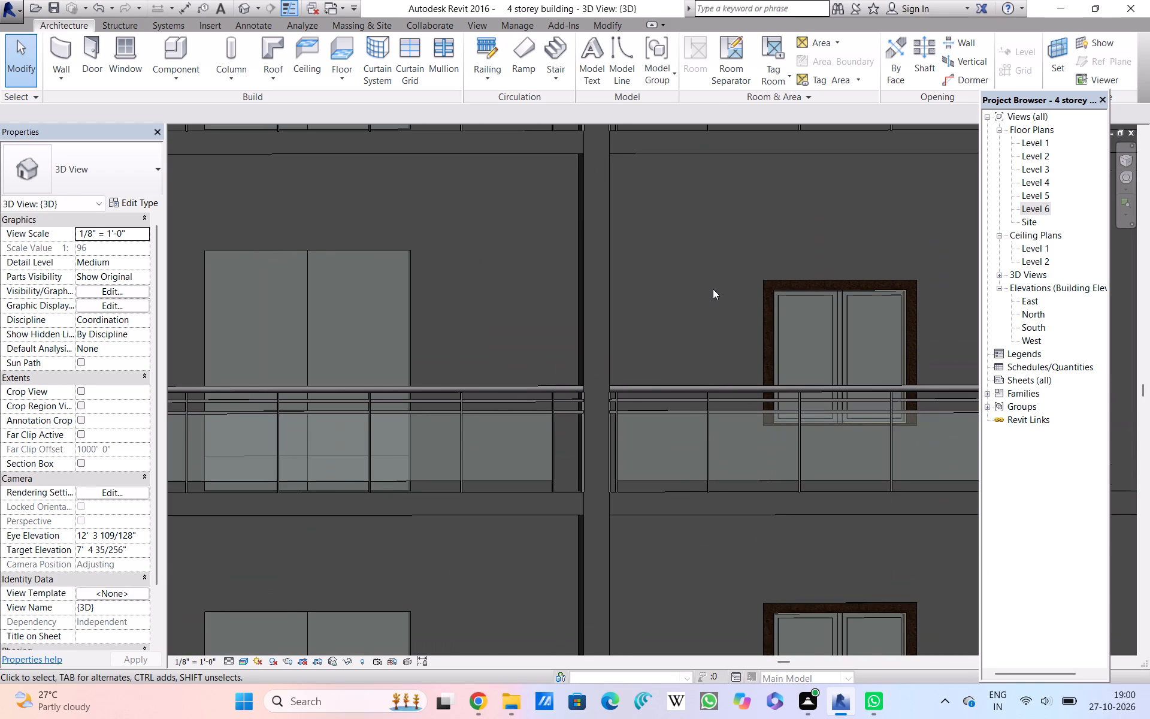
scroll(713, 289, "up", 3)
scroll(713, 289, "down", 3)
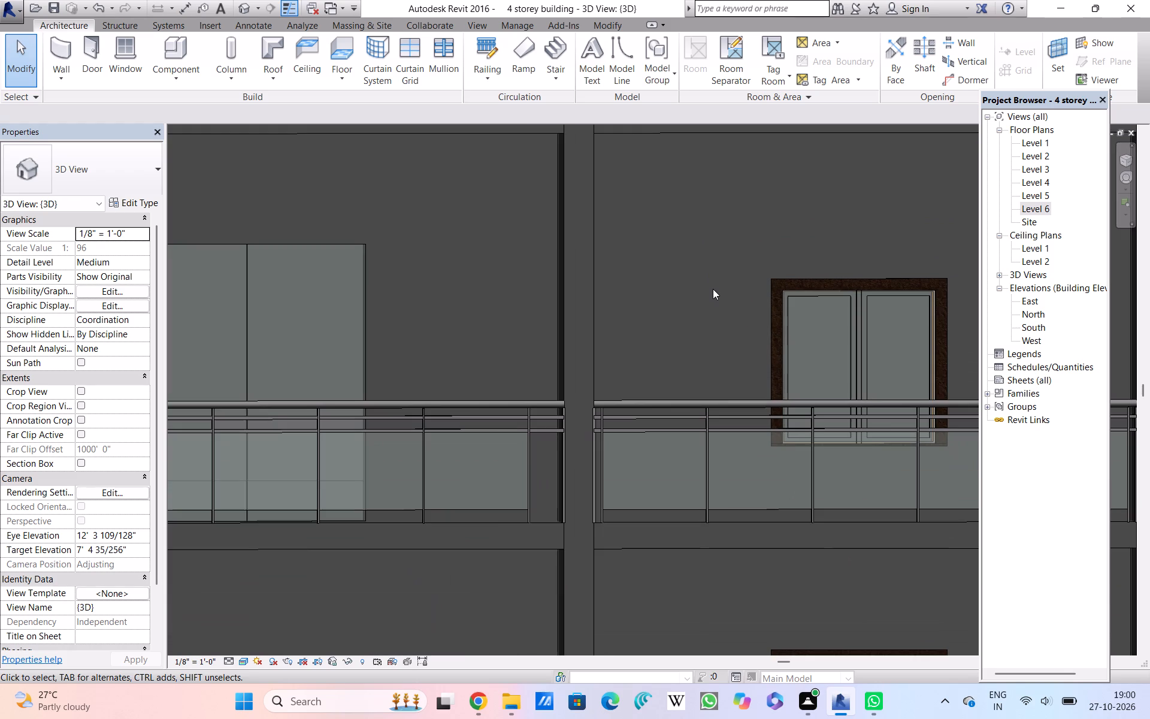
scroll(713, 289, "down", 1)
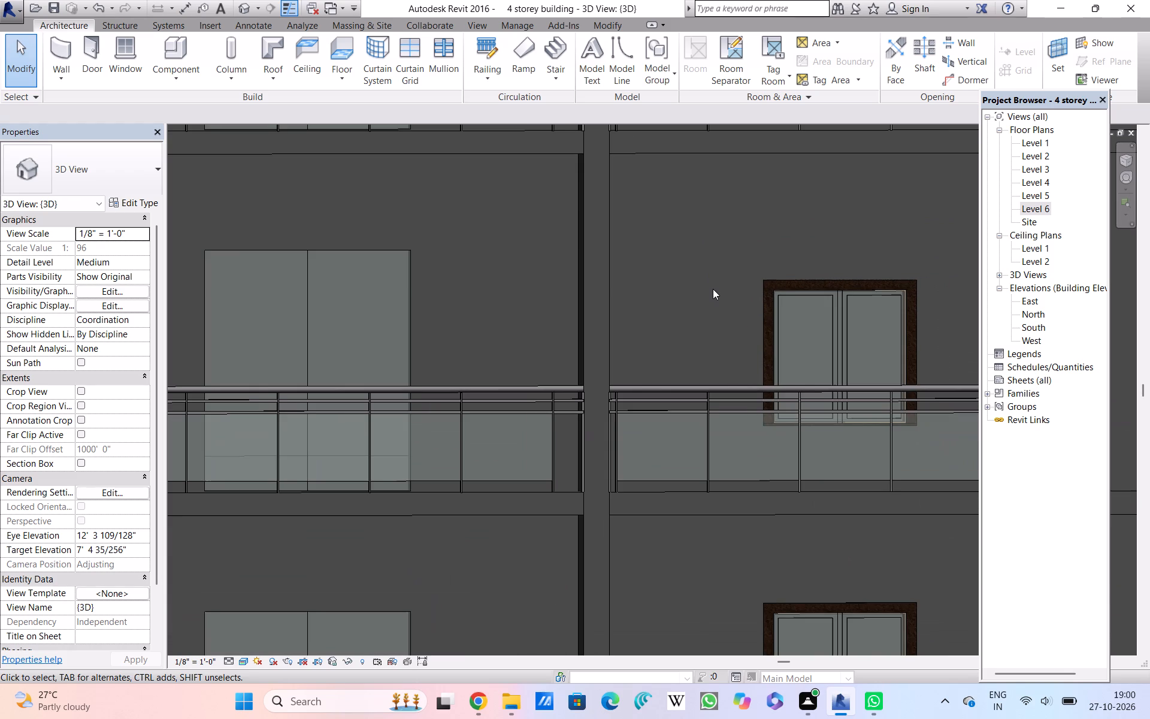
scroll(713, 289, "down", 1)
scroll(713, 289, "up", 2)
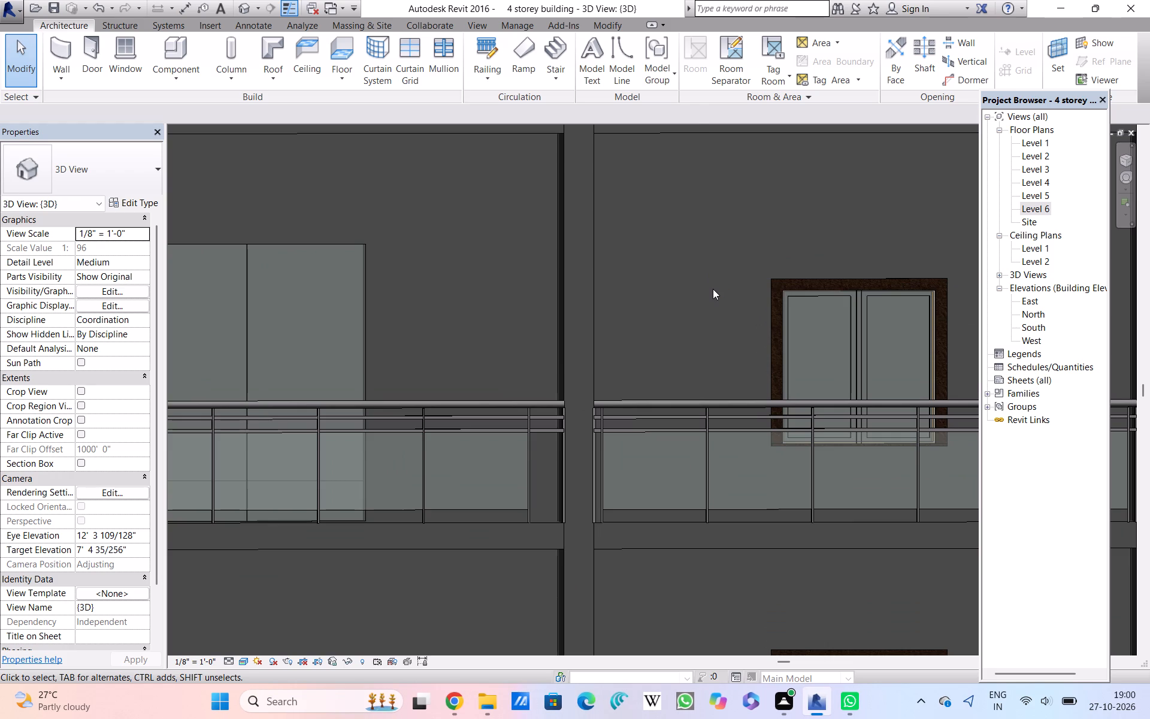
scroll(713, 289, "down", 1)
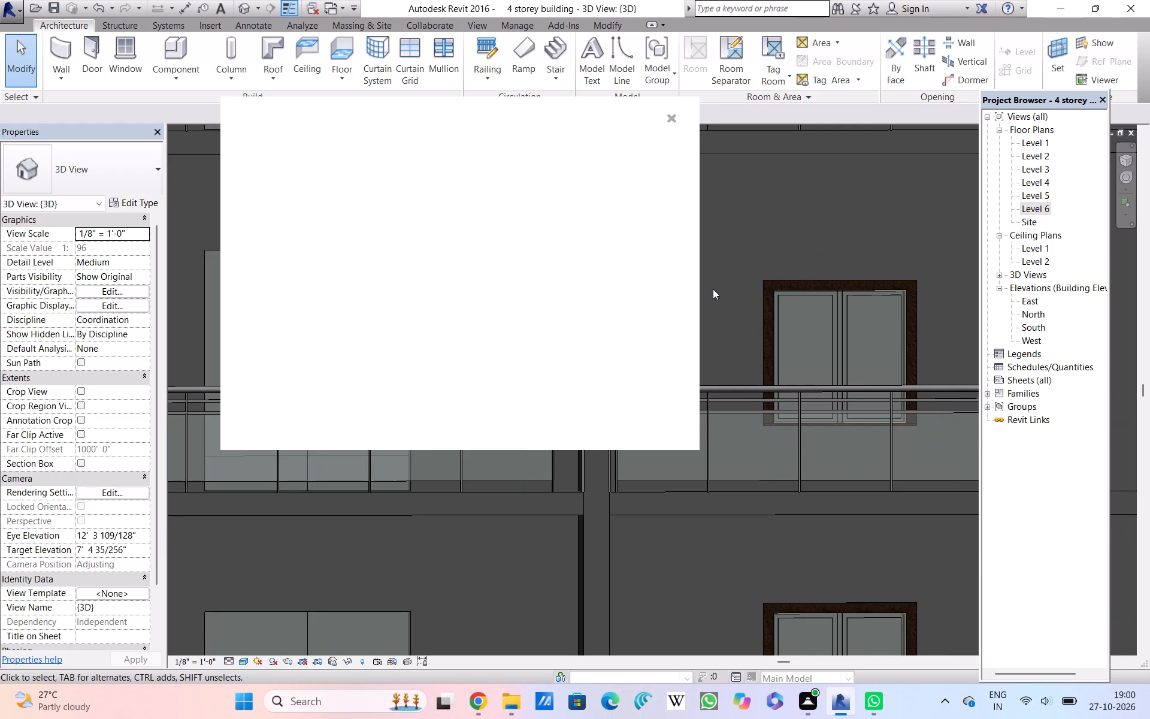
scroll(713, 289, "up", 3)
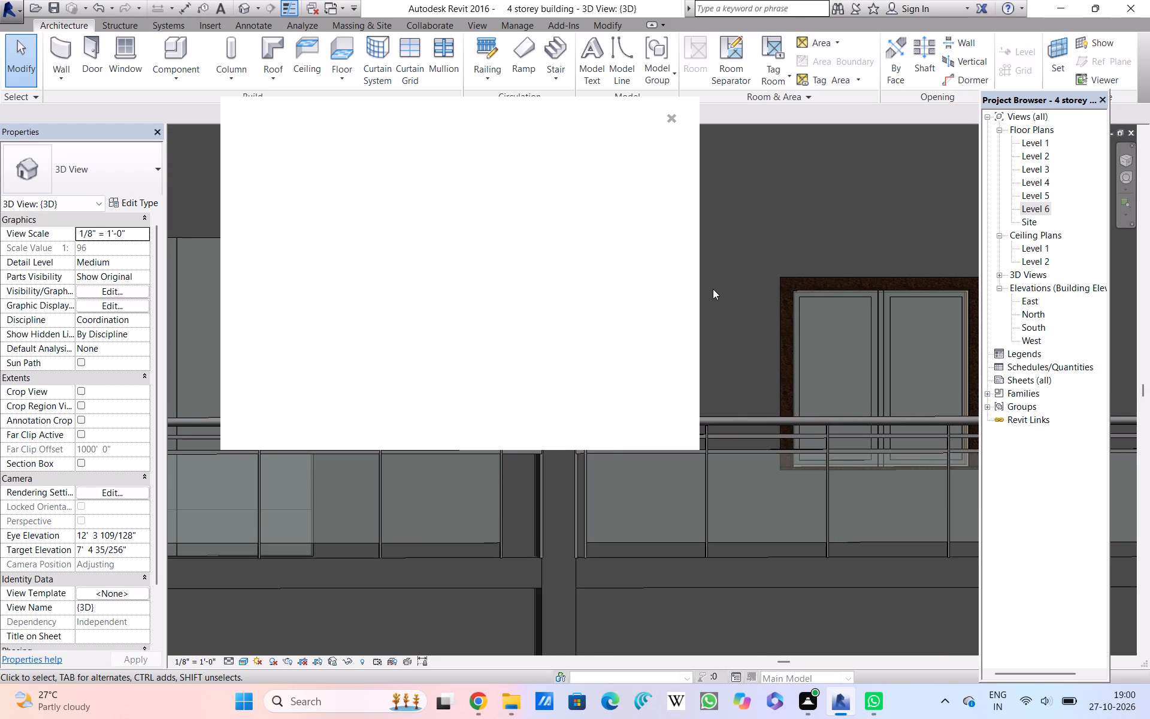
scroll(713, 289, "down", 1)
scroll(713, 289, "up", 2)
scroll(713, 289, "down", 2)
Close the blank pop-up window covering the 3D view.
left_click(676, 114)
left_click(676, 114)
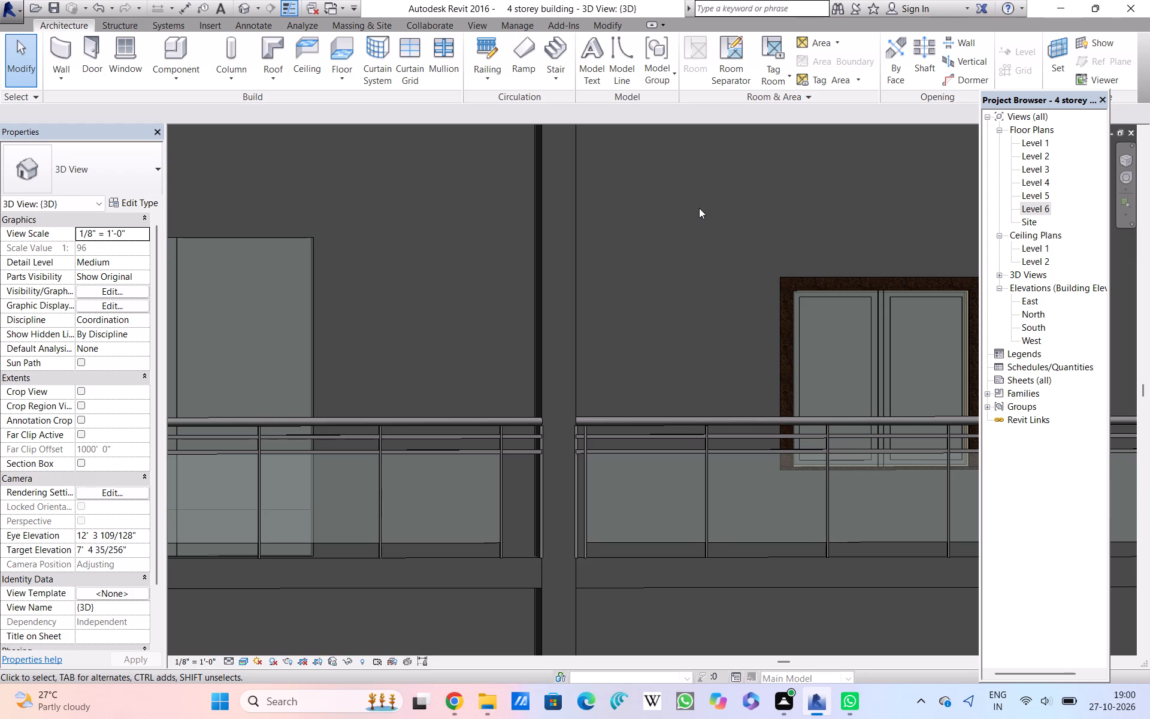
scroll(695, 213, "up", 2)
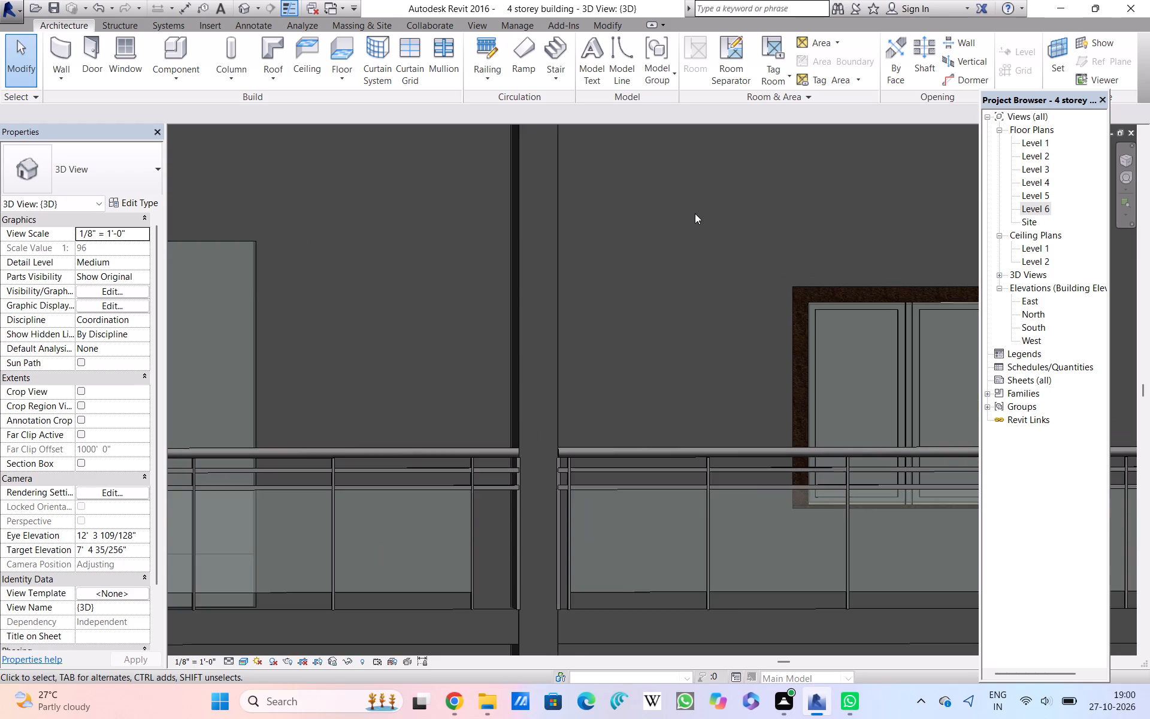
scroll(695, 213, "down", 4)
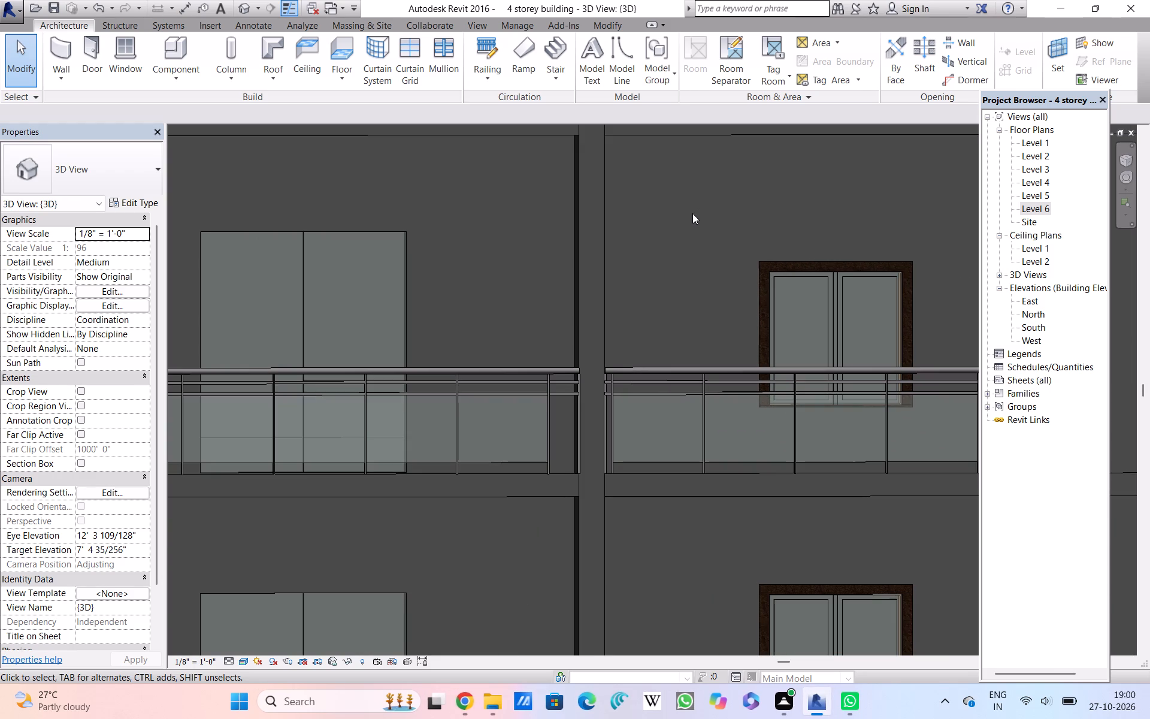
Examine the balcony door, the brown-framed window and the wall beside the column between the two glass railings.
scroll(692, 213, "down", 1)
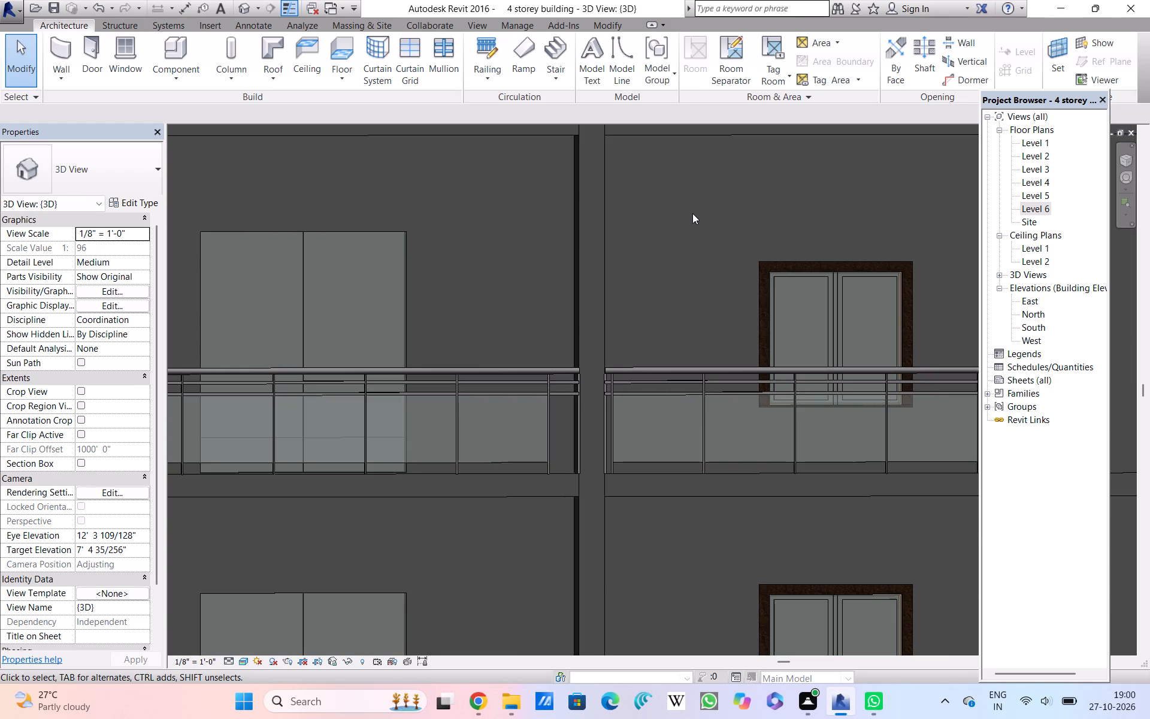
scroll(692, 213, "down", 1)
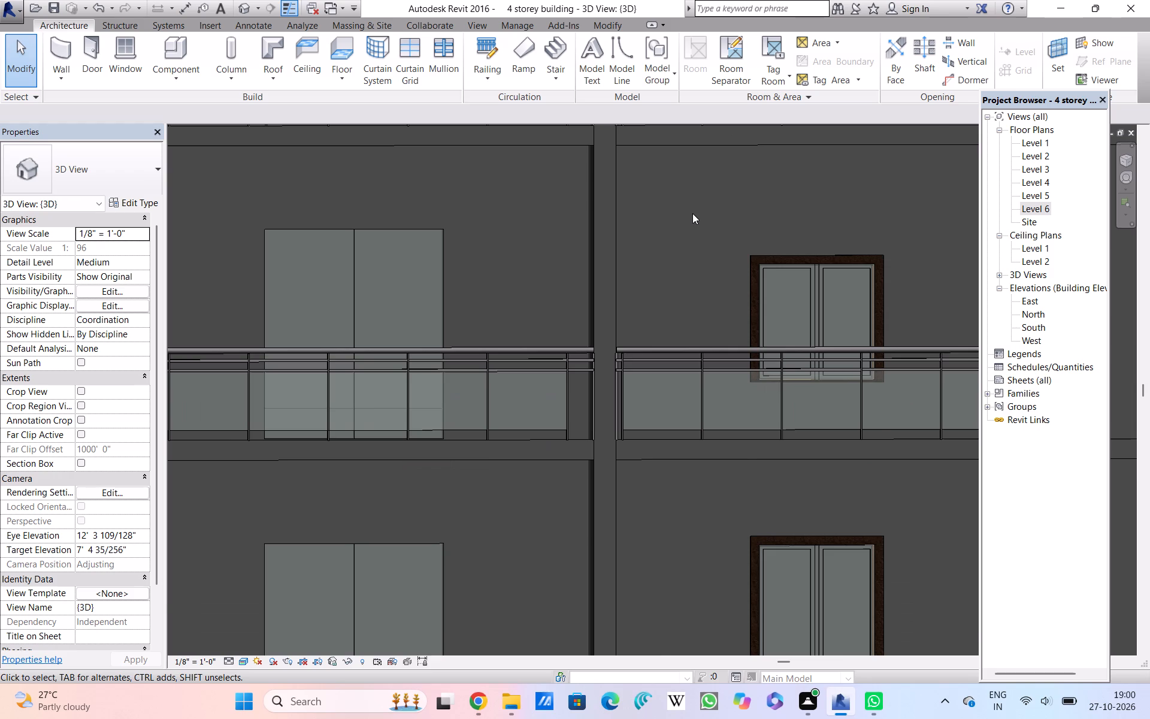
scroll(692, 213, "down", 1)
scroll(692, 213, "up", 3)
scroll(664, 223, "down", 1)
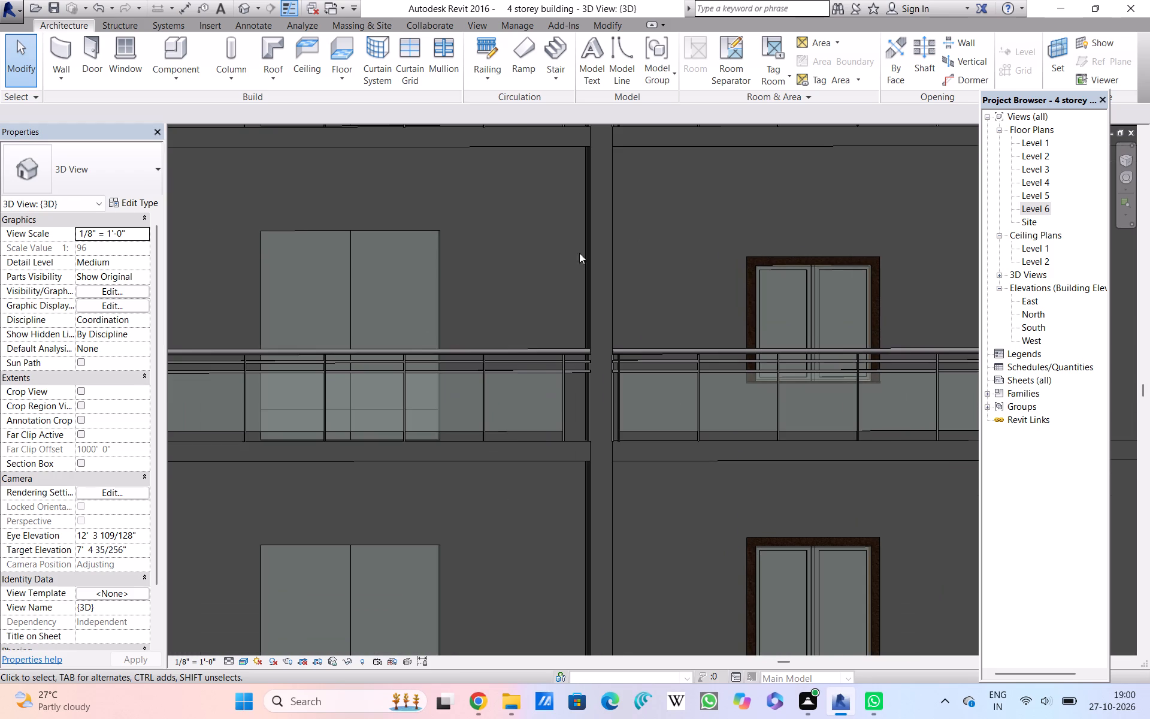
scroll(507, 283, "up", 2)
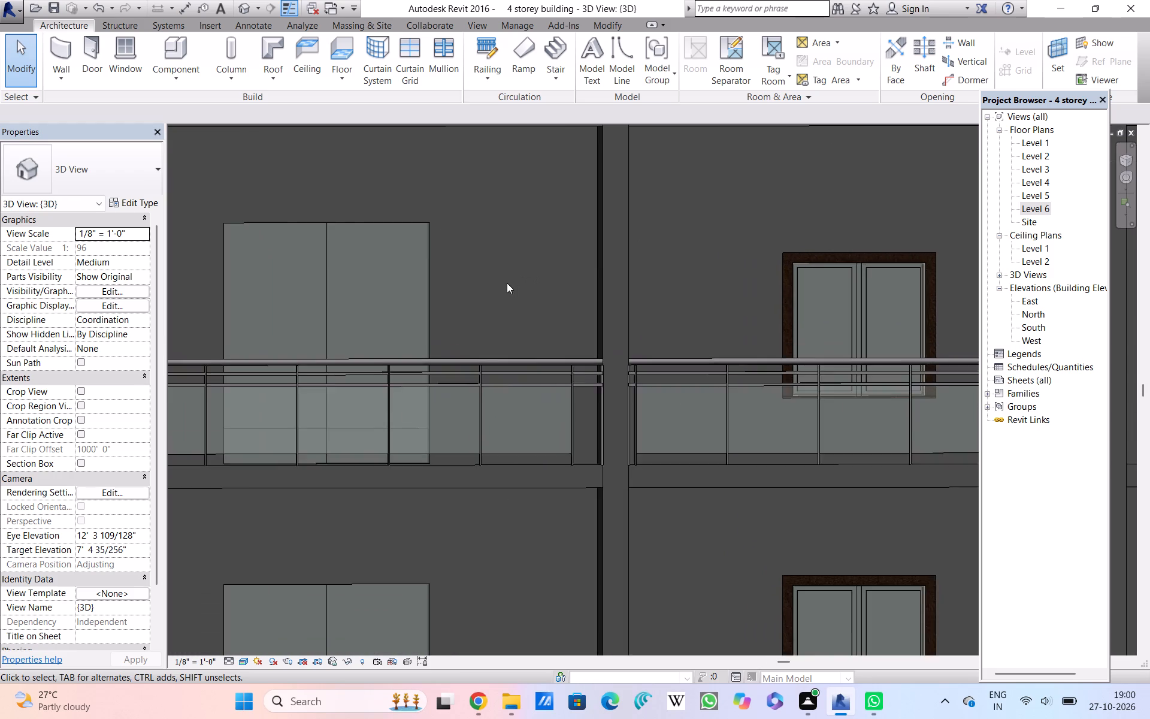
scroll(507, 283, "up", 1)
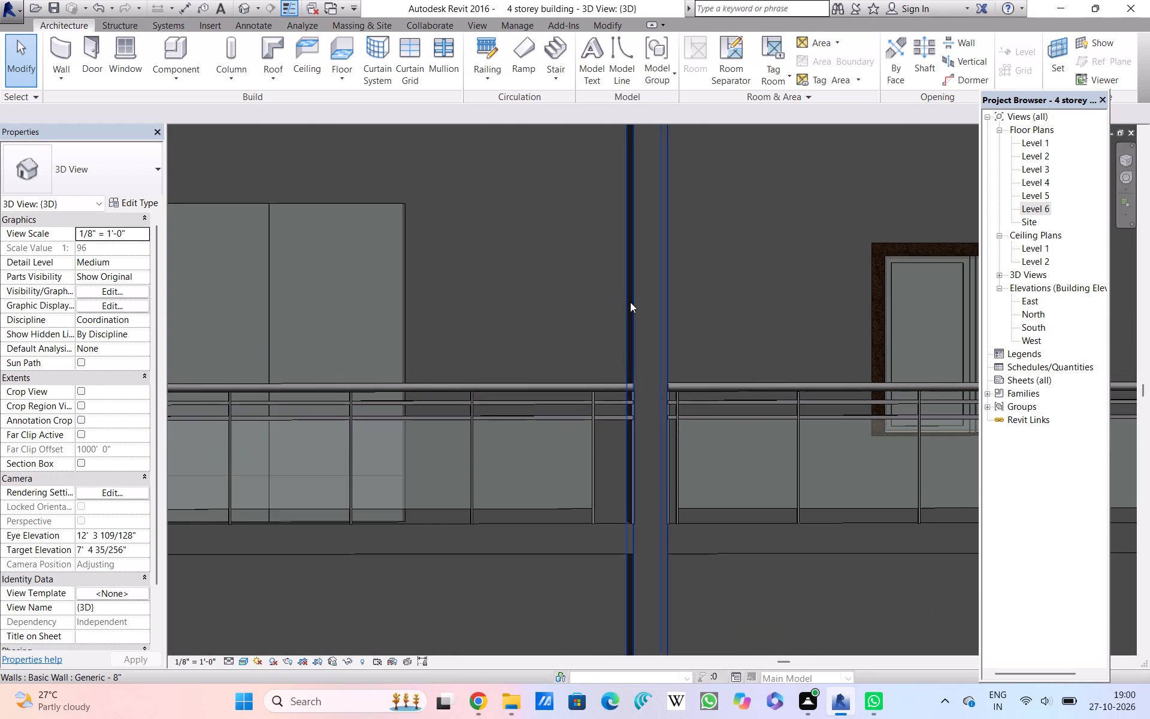
scroll(630, 302, "up", 5)
scroll(544, 307, "up", 3)
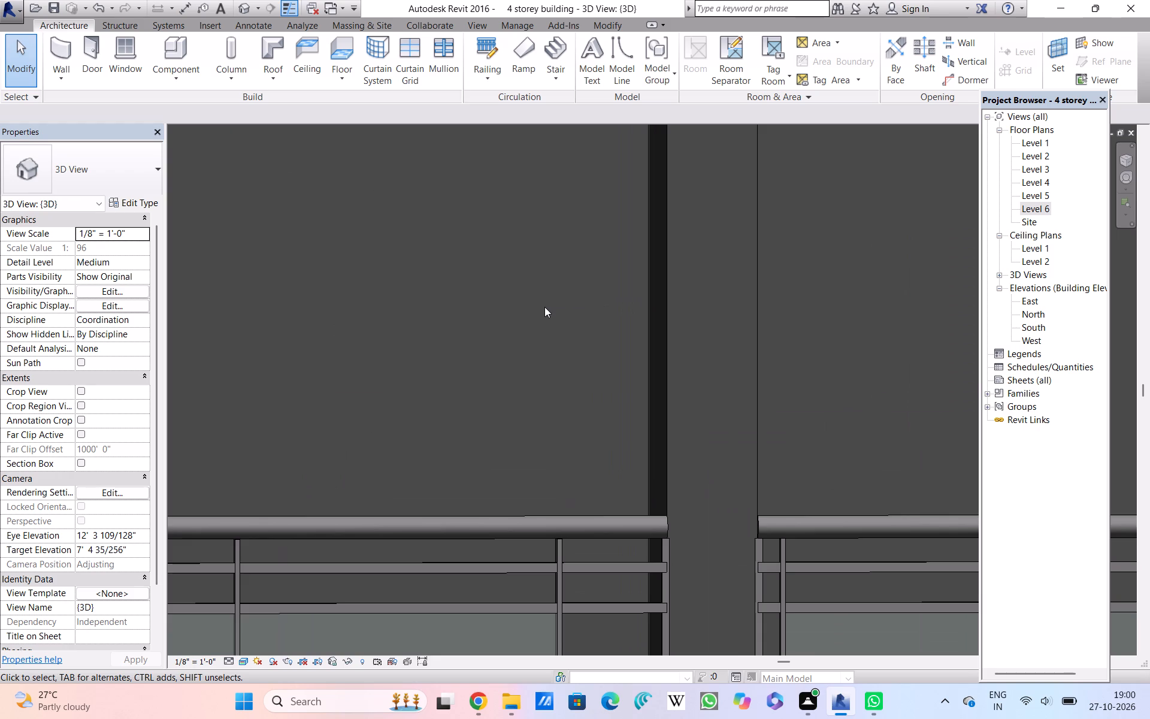
scroll(544, 307, "up", 2)
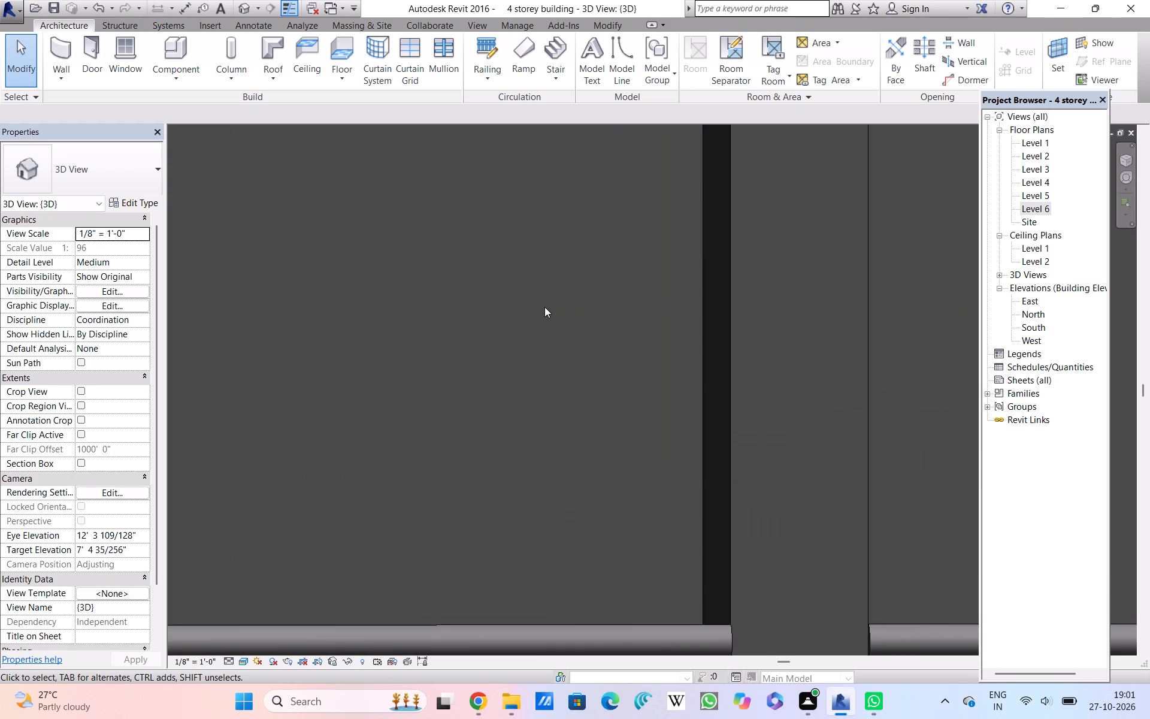
Examine where the two glass balcony railings end on either side of the column, including their handrails and upper rails.
scroll(544, 307, "down", 4)
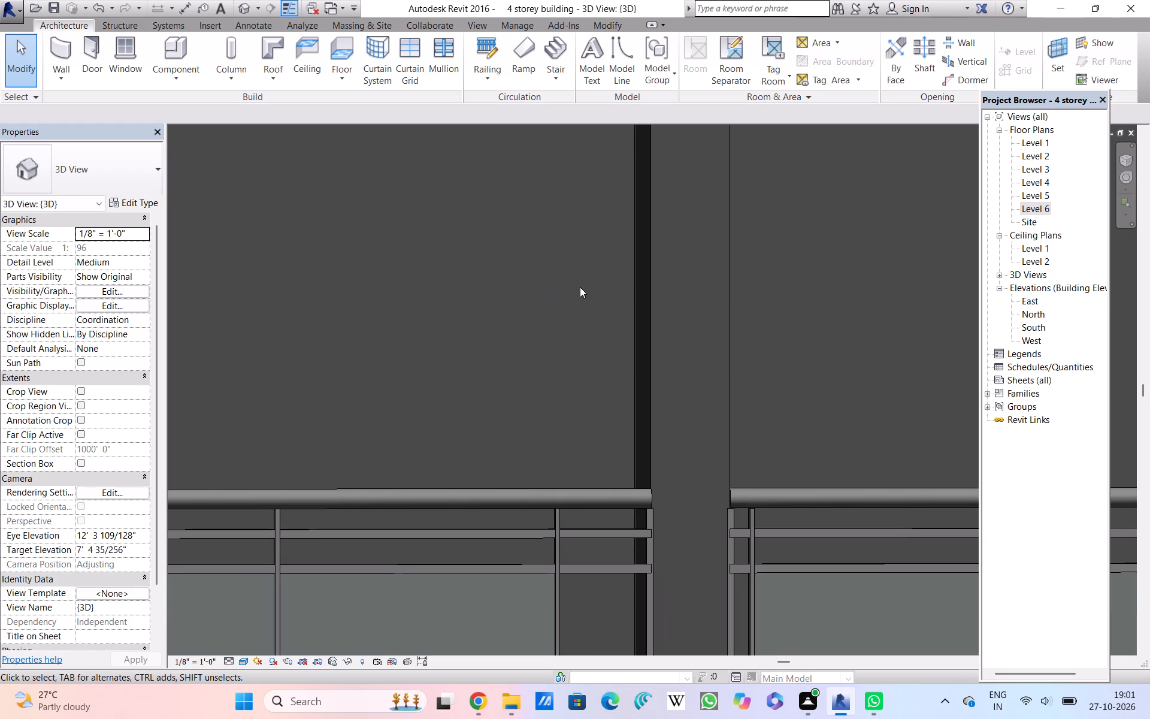
scroll(580, 287, "down", 1)
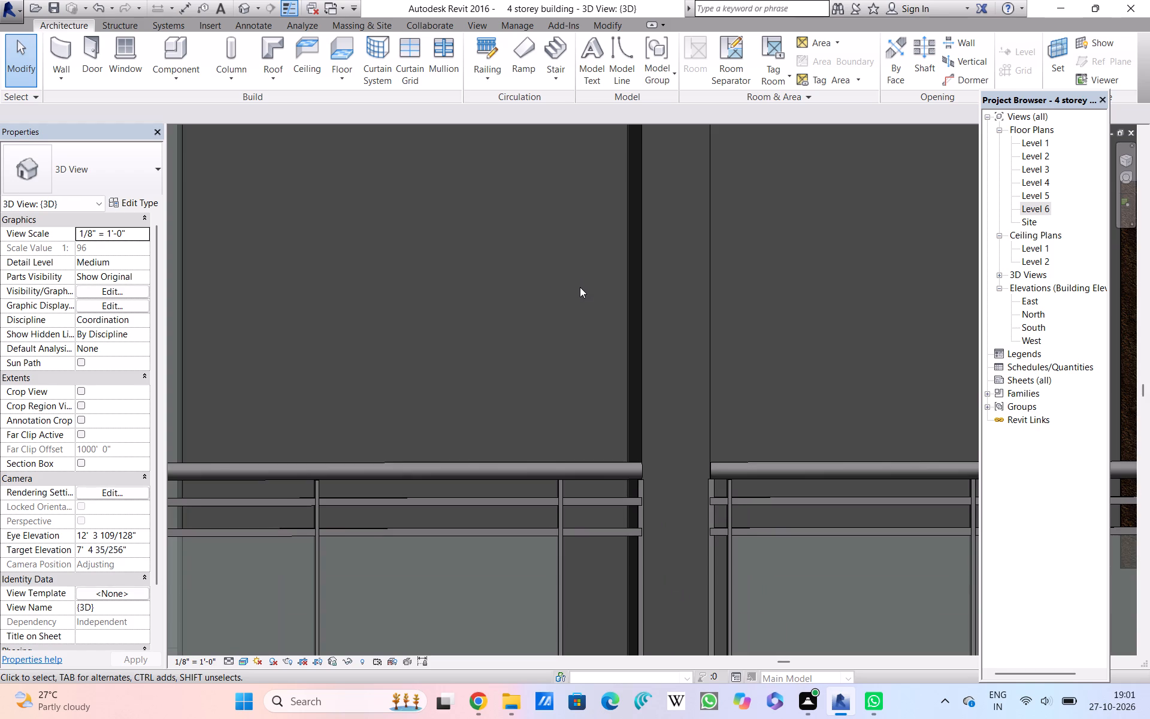
scroll(580, 287, "down", 2)
scroll(580, 287, "up", 3)
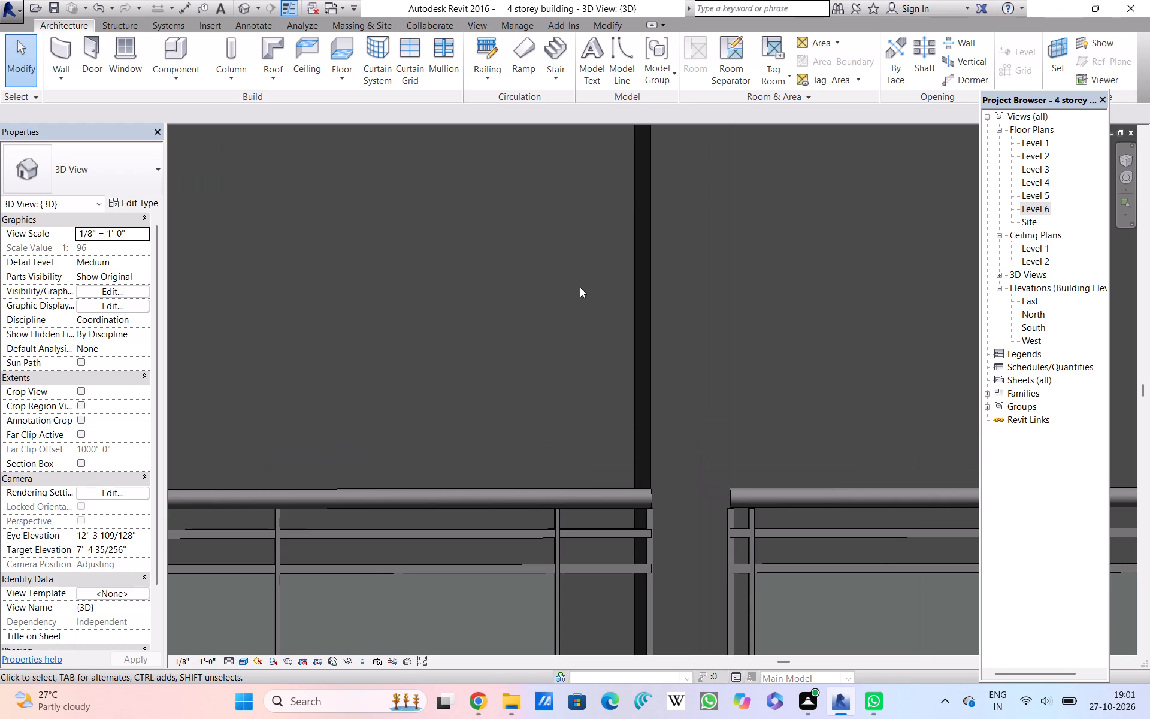
scroll(580, 287, "down", 2)
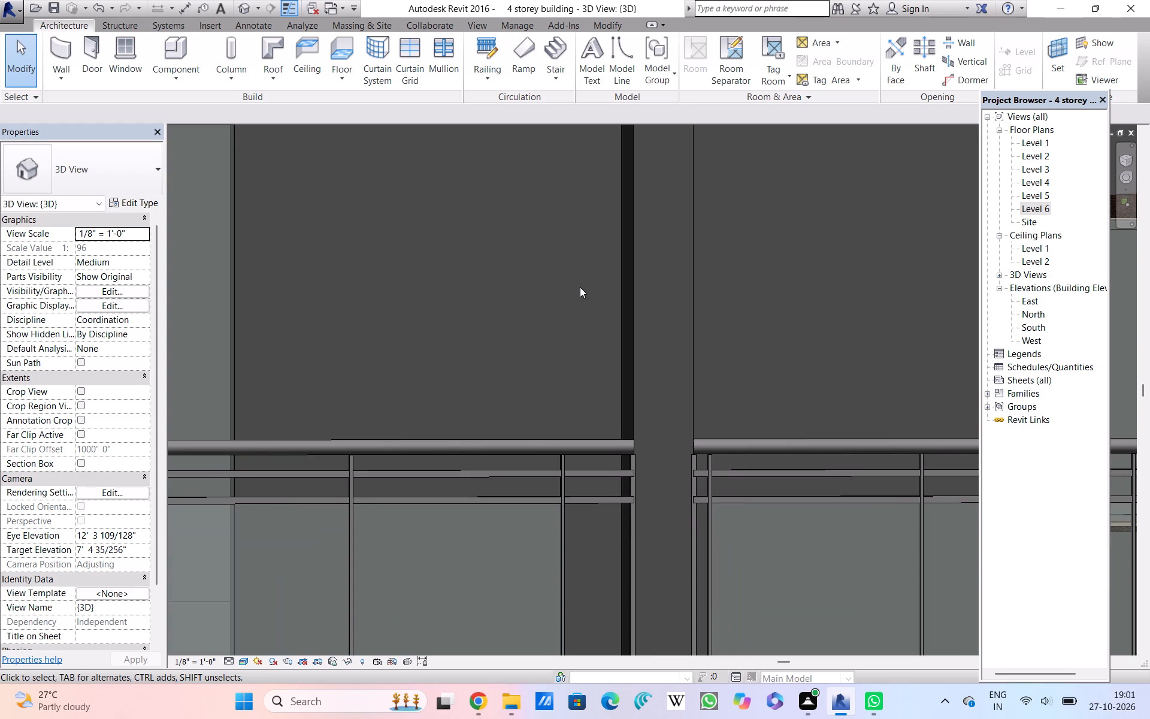
scroll(580, 287, "down", 2)
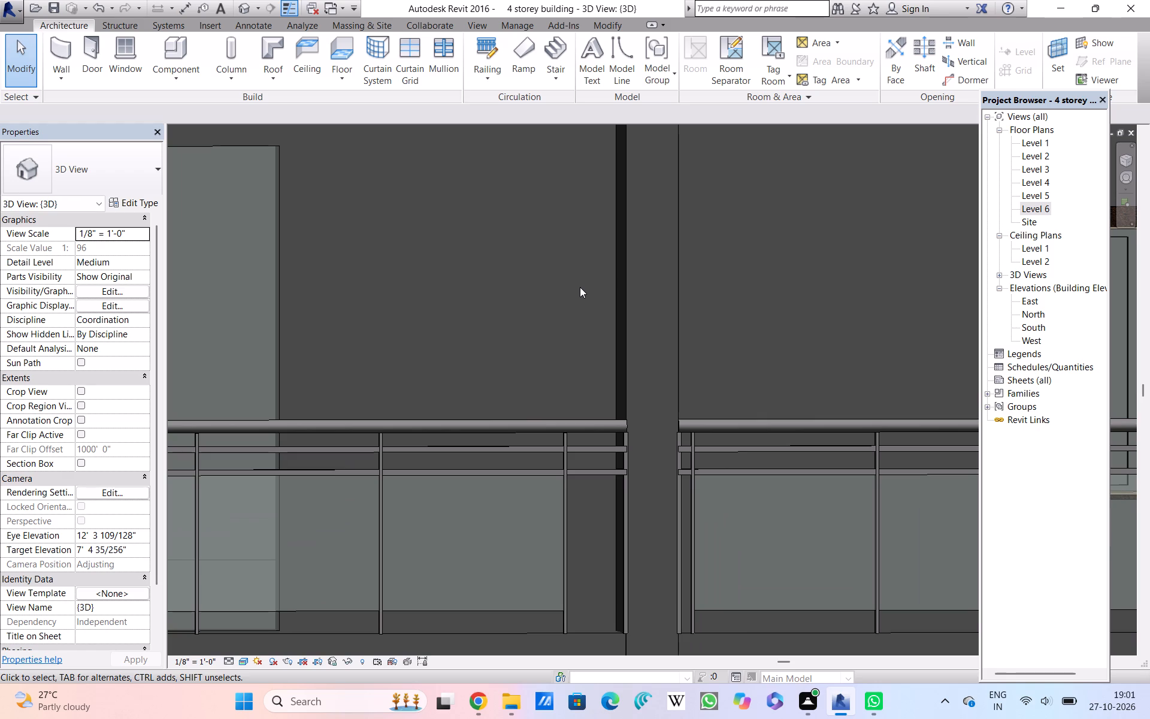
scroll(580, 287, "down", 3)
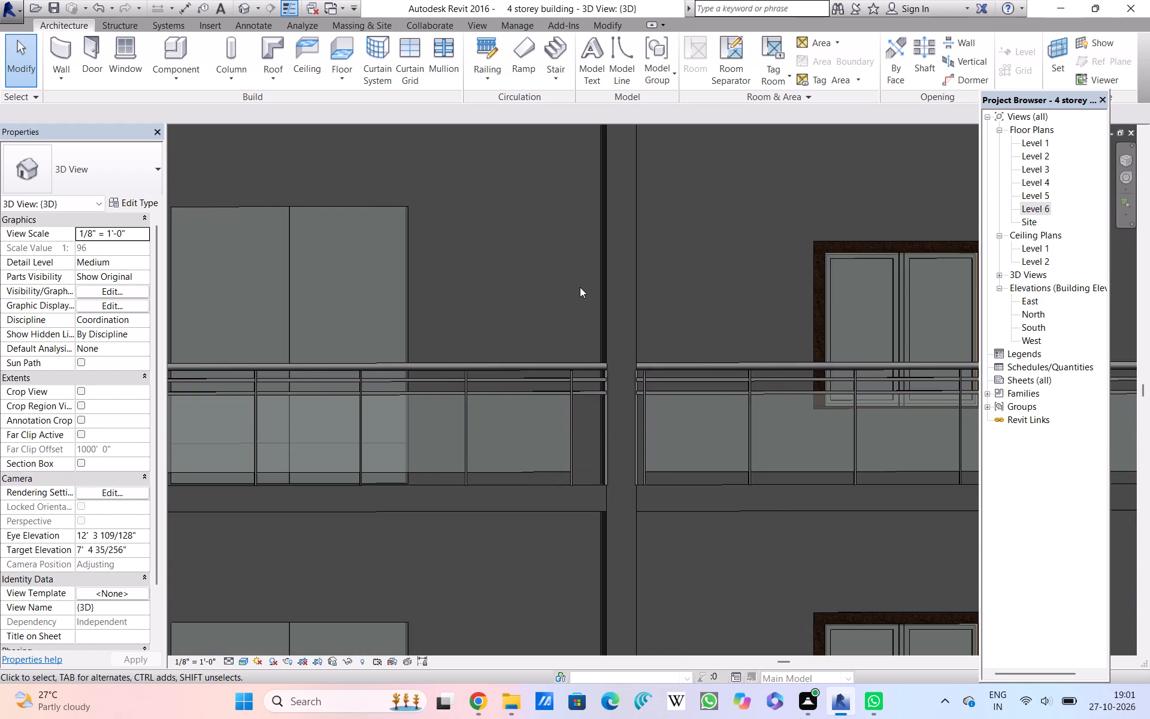
scroll(580, 287, "up", 5)
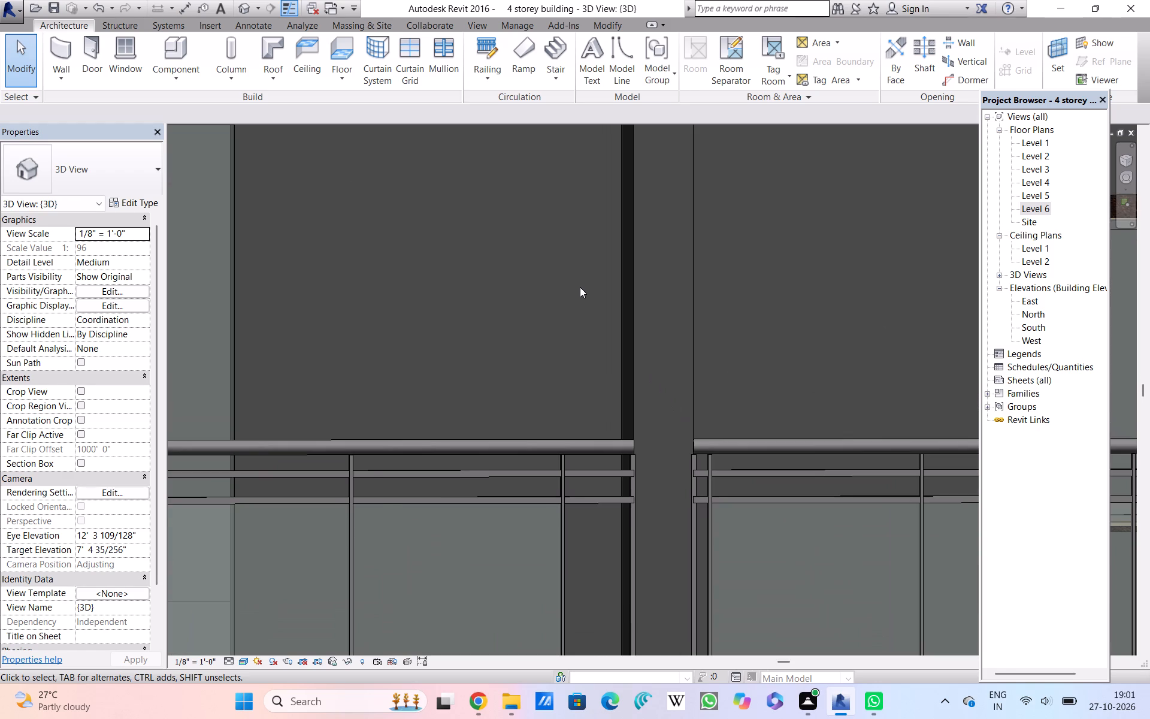
scroll(580, 287, "down", 1)
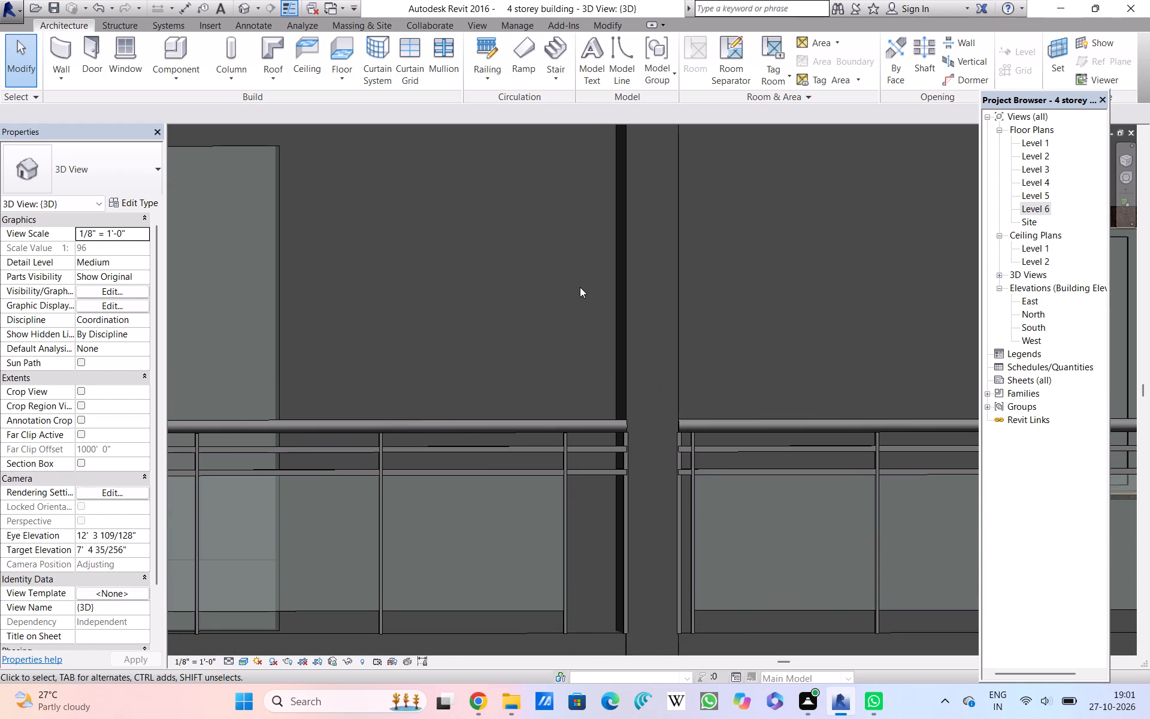
scroll(580, 287, "up", 1)
scroll(580, 287, "down", 2)
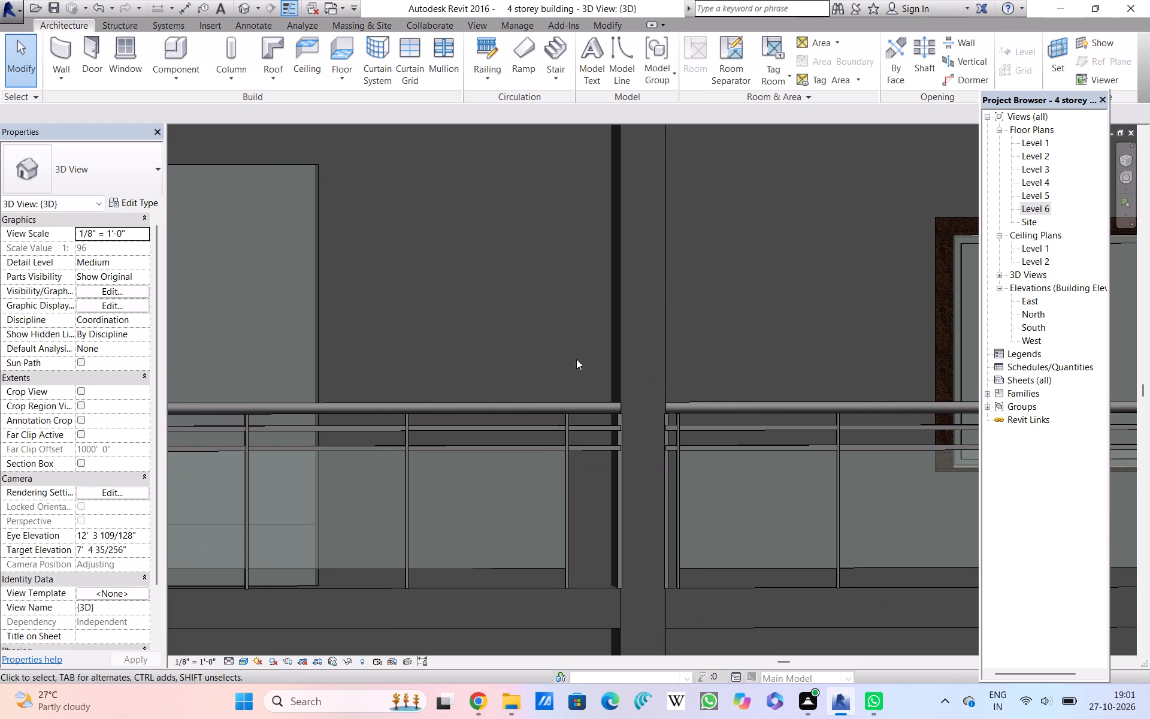
scroll(561, 381, "down", 1)
scroll(561, 381, "up", 4)
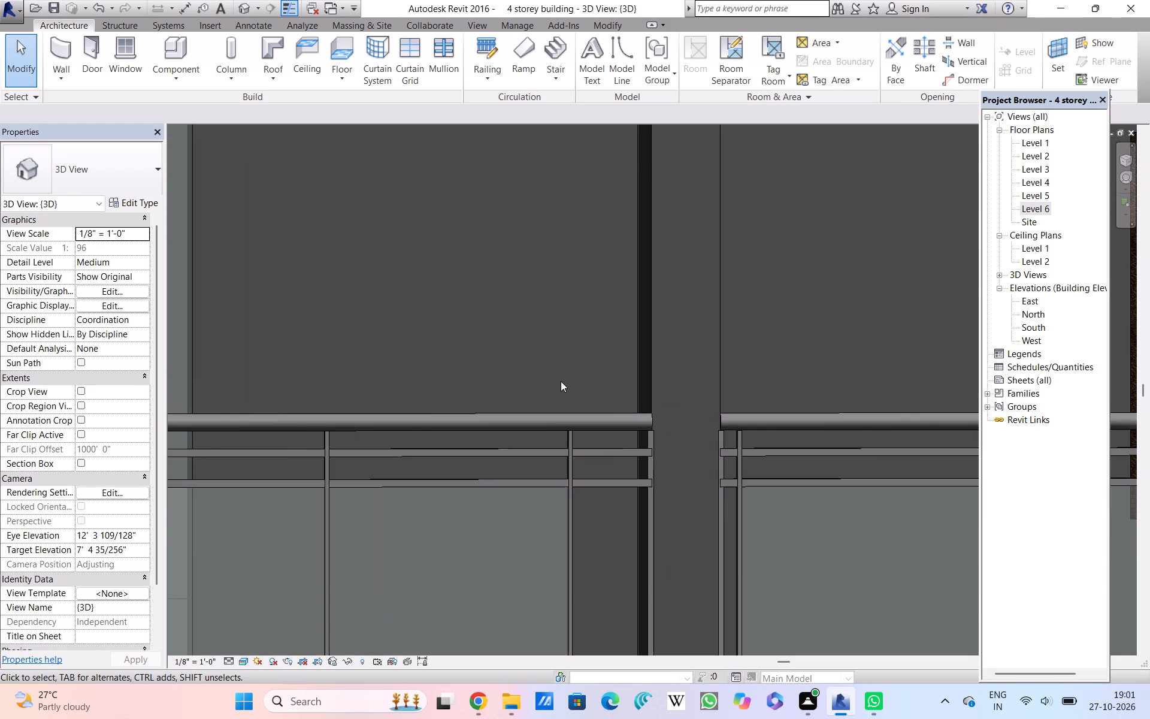
scroll(561, 381, "up", 4)
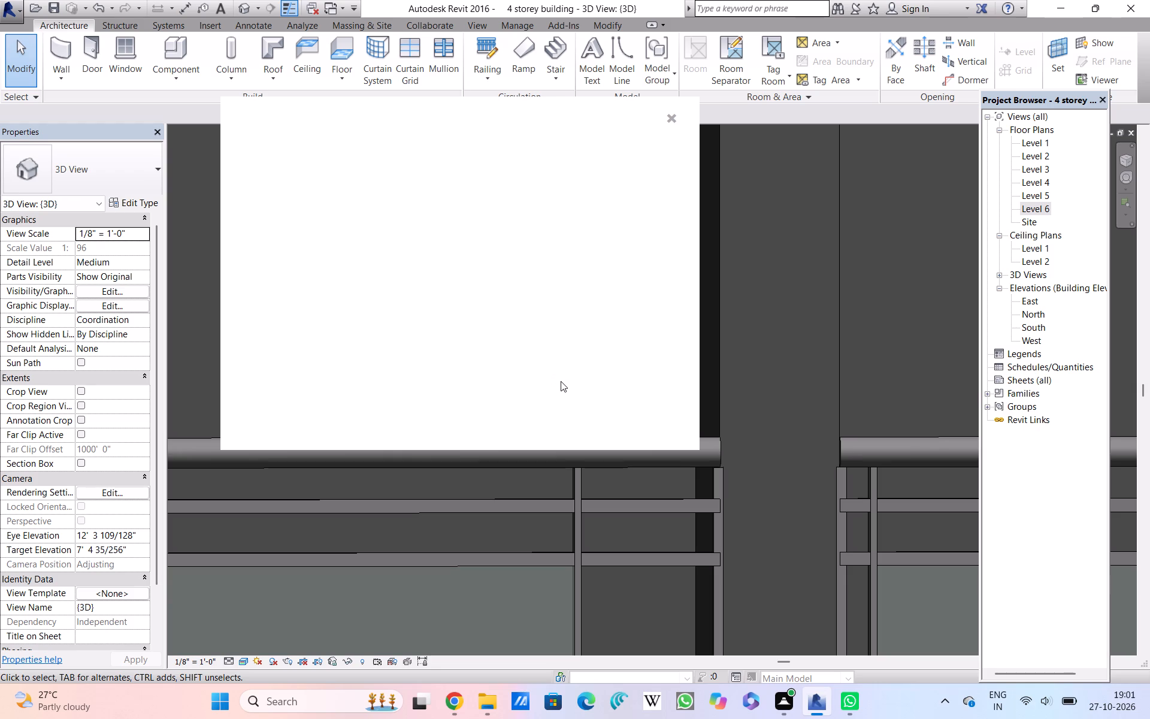
Close the blank pop-up window covering the 3D view.
scroll(561, 381, "down", 1)
scroll(561, 381, "up", 1)
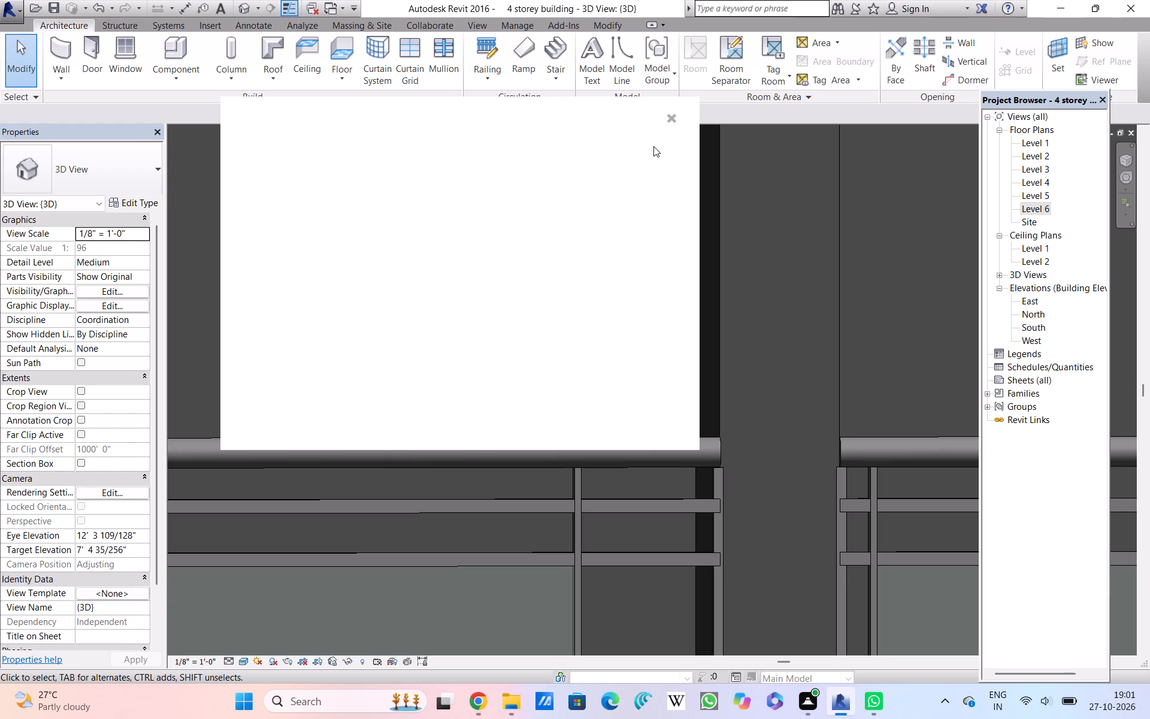
triple_click(670, 117)
left_click(670, 117)
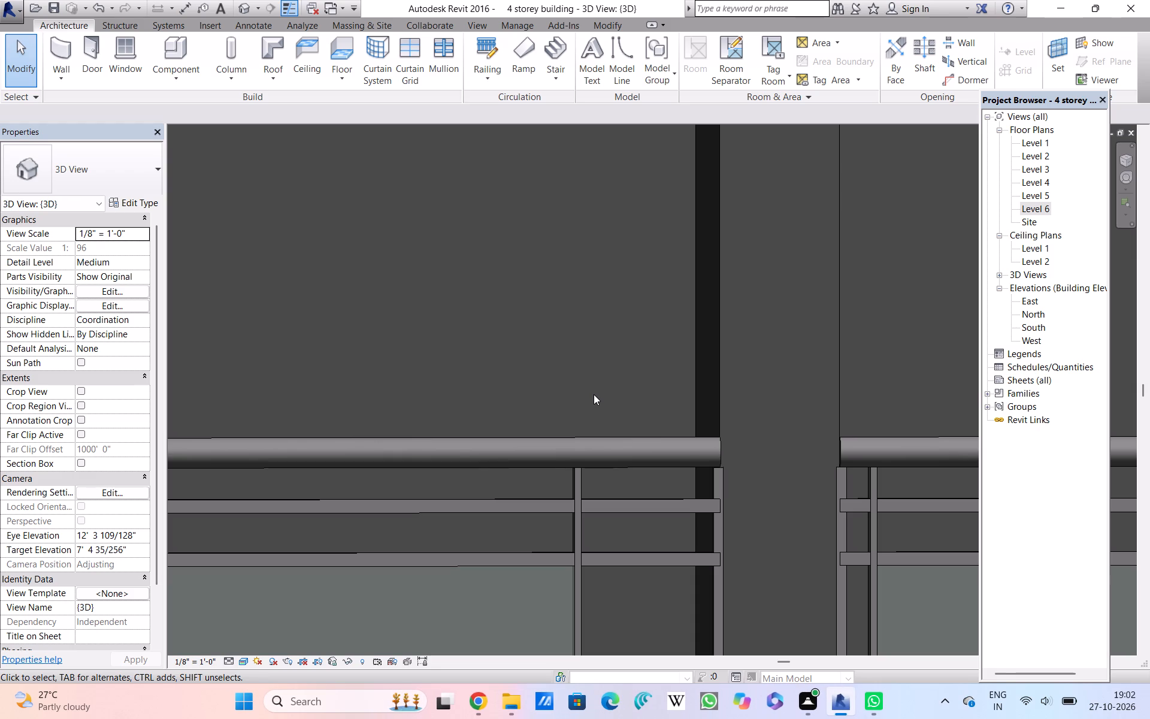
Examine the round end of the balcony handrail beside the column up close.
scroll(594, 394, "down", 2)
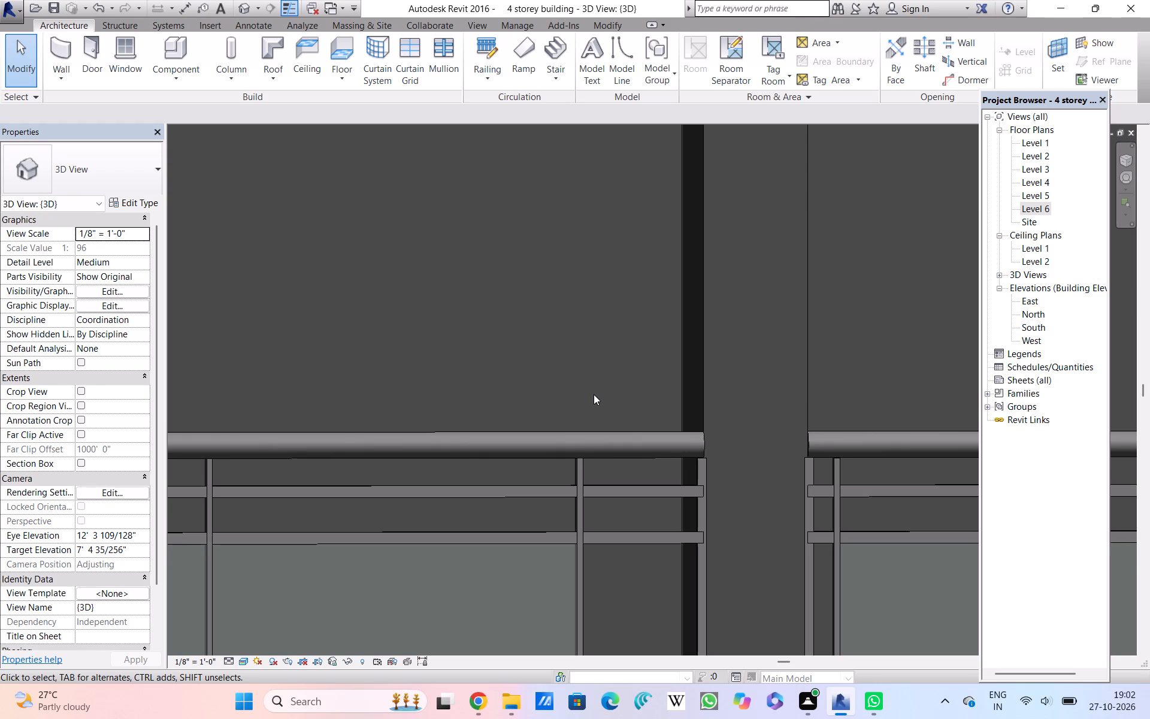
scroll(594, 394, "down", 1)
scroll(594, 394, "up", 7)
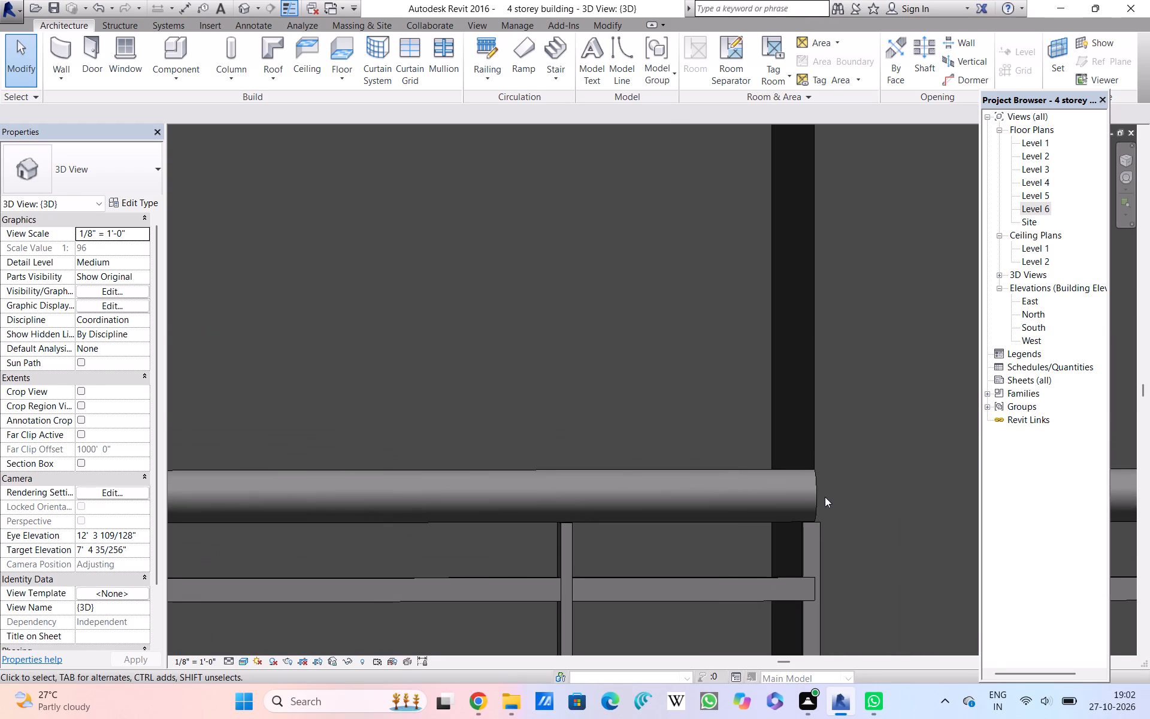
scroll(822, 504, "up", 14)
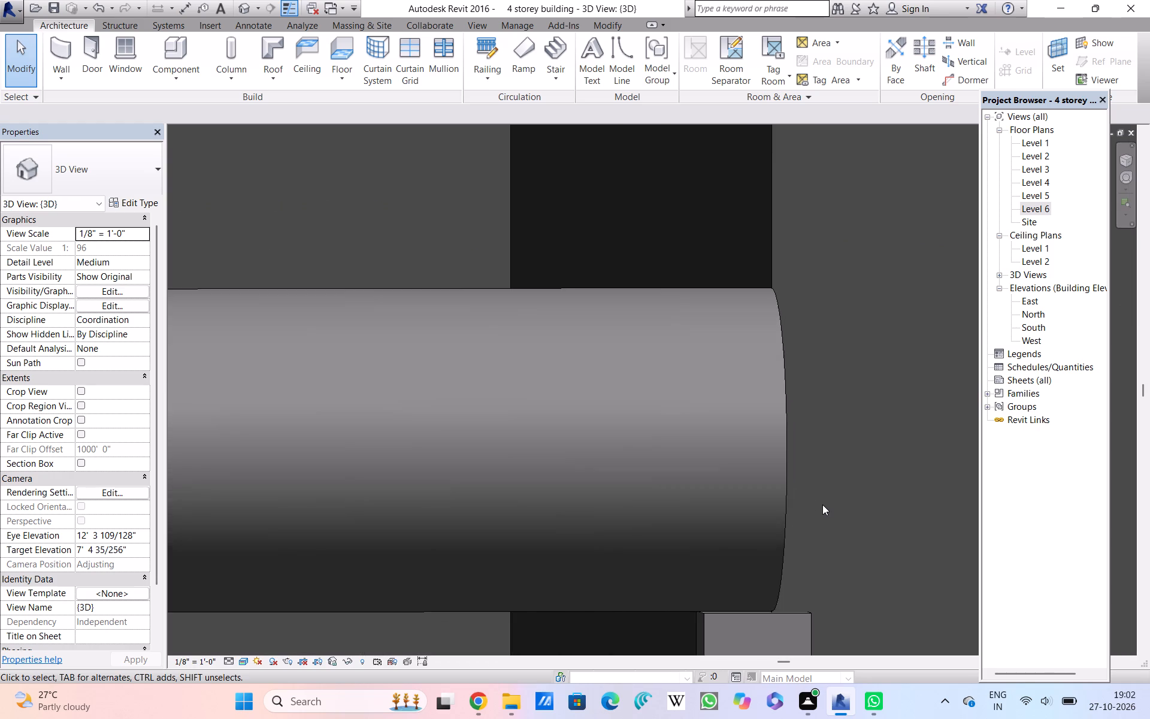
scroll(822, 504, "up", 5)
scroll(755, 489, "up", 1)
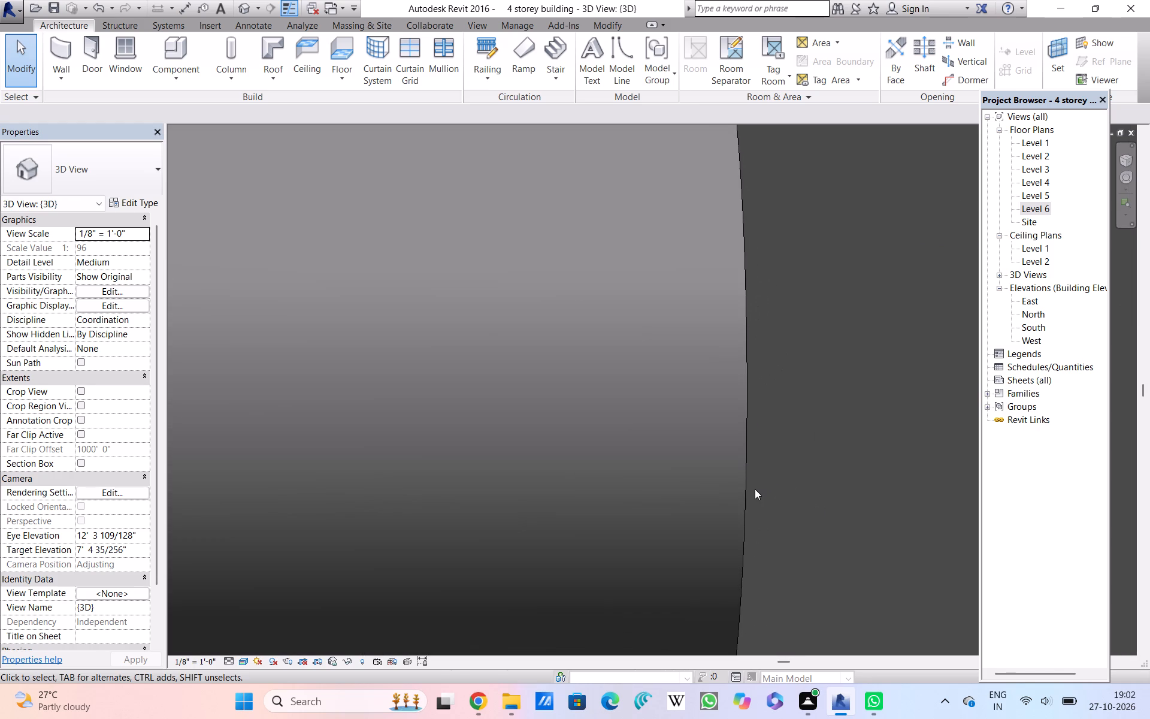
scroll(755, 489, "up", 2)
Examine how the round handrail's end sits on the railing's end post next to the column.
scroll(755, 489, "down", 8)
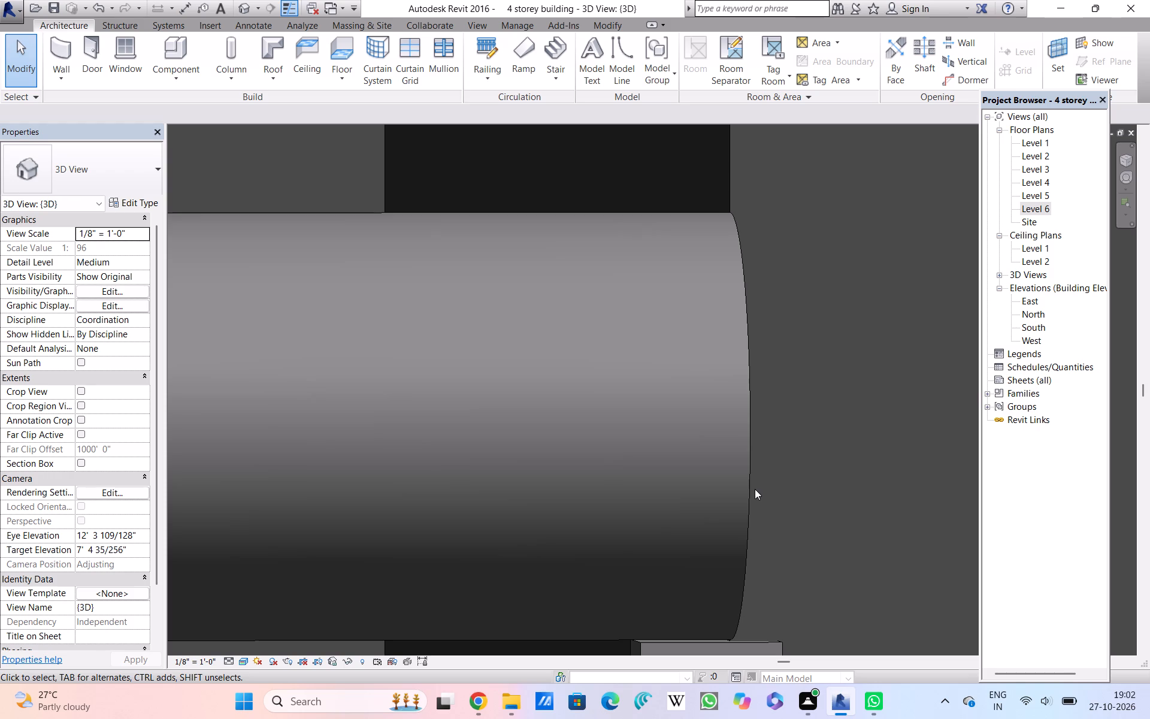
scroll(755, 489, "down", 4)
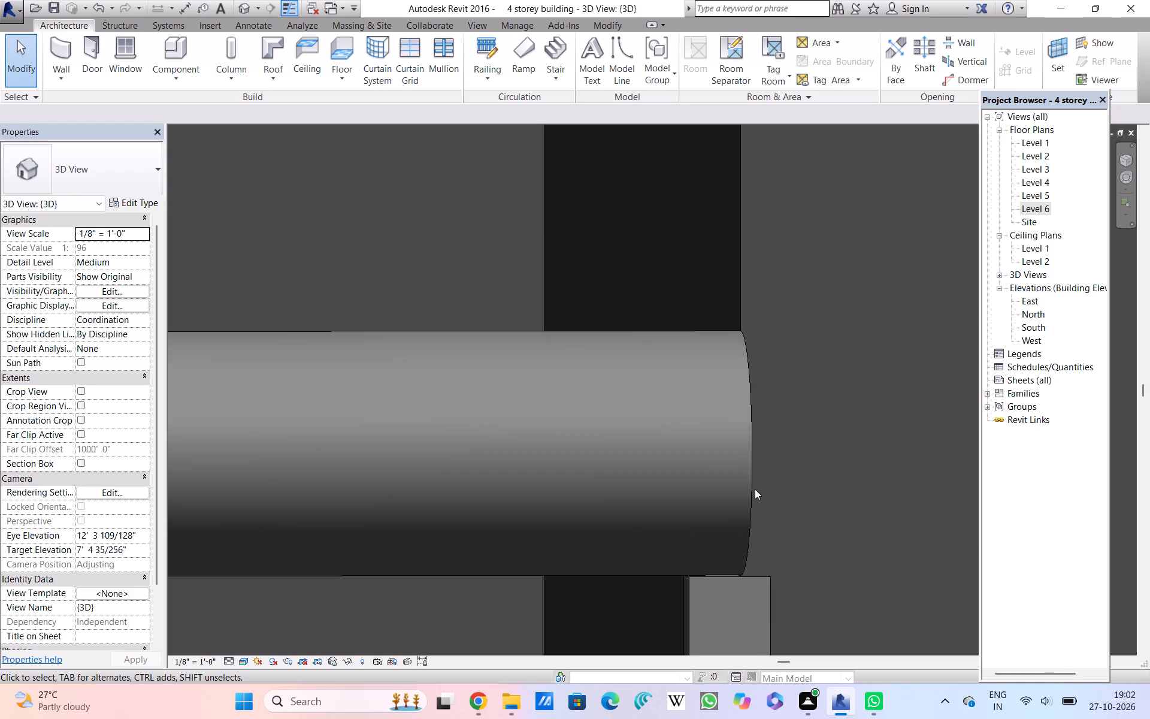
scroll(755, 489, "down", 1)
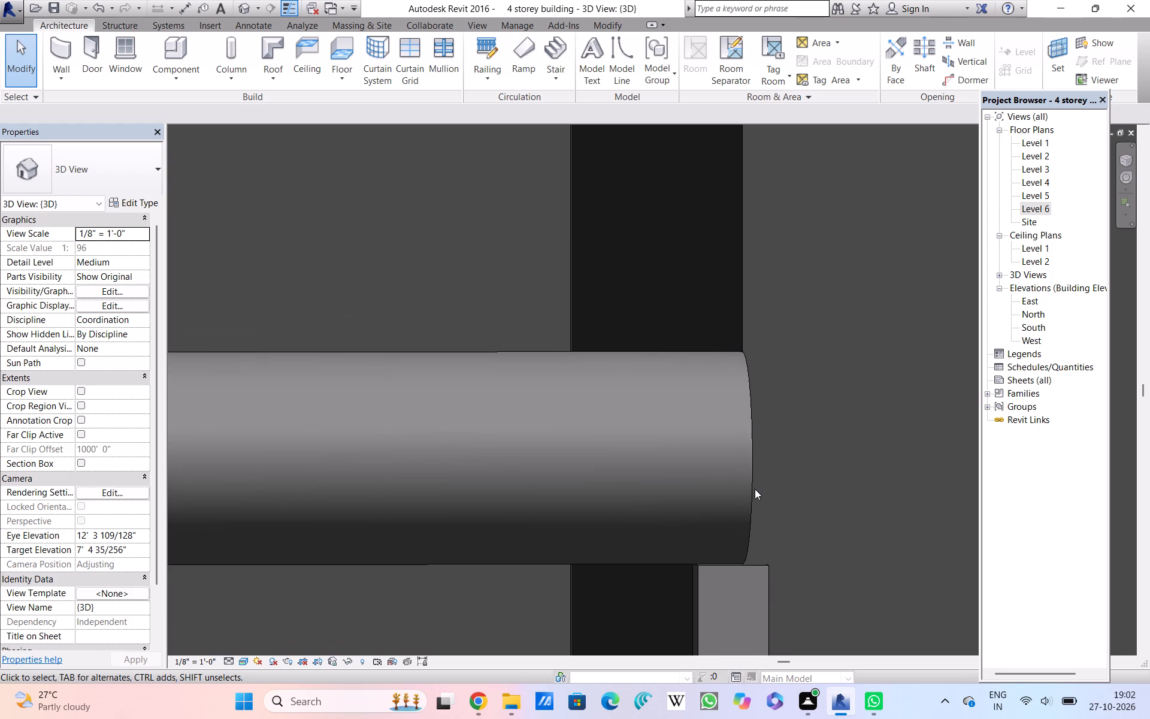
scroll(755, 489, "down", 2)
scroll(755, 489, "up", 2)
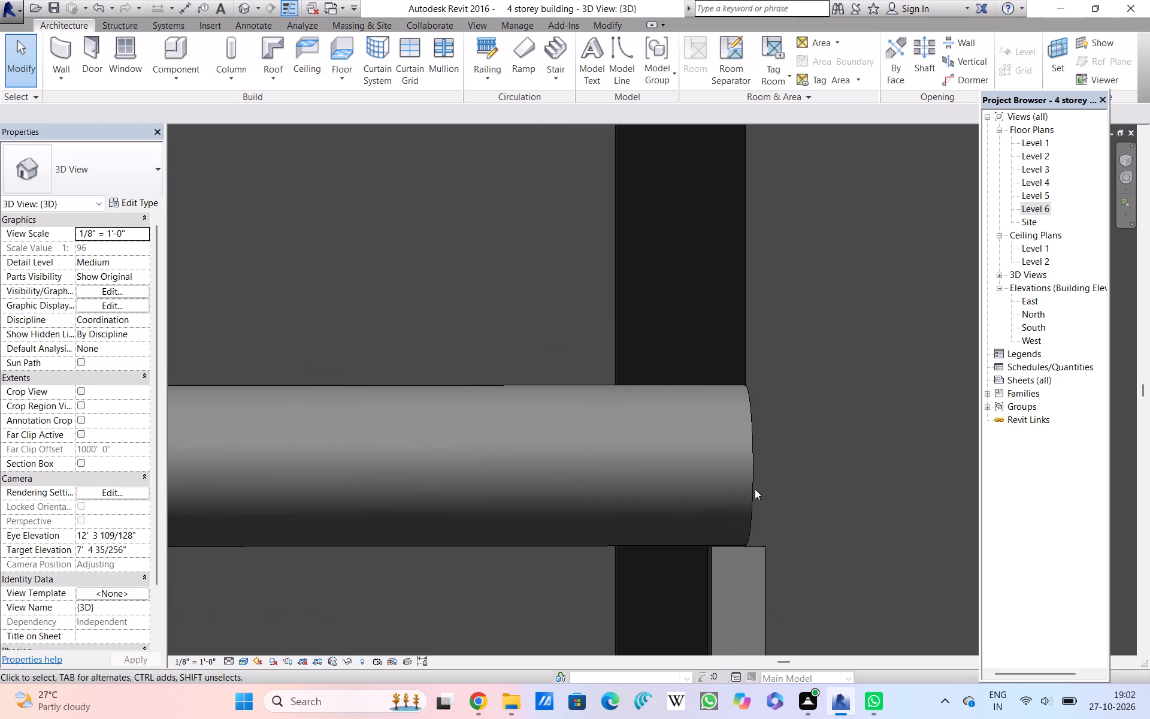
scroll(755, 489, "up", 2)
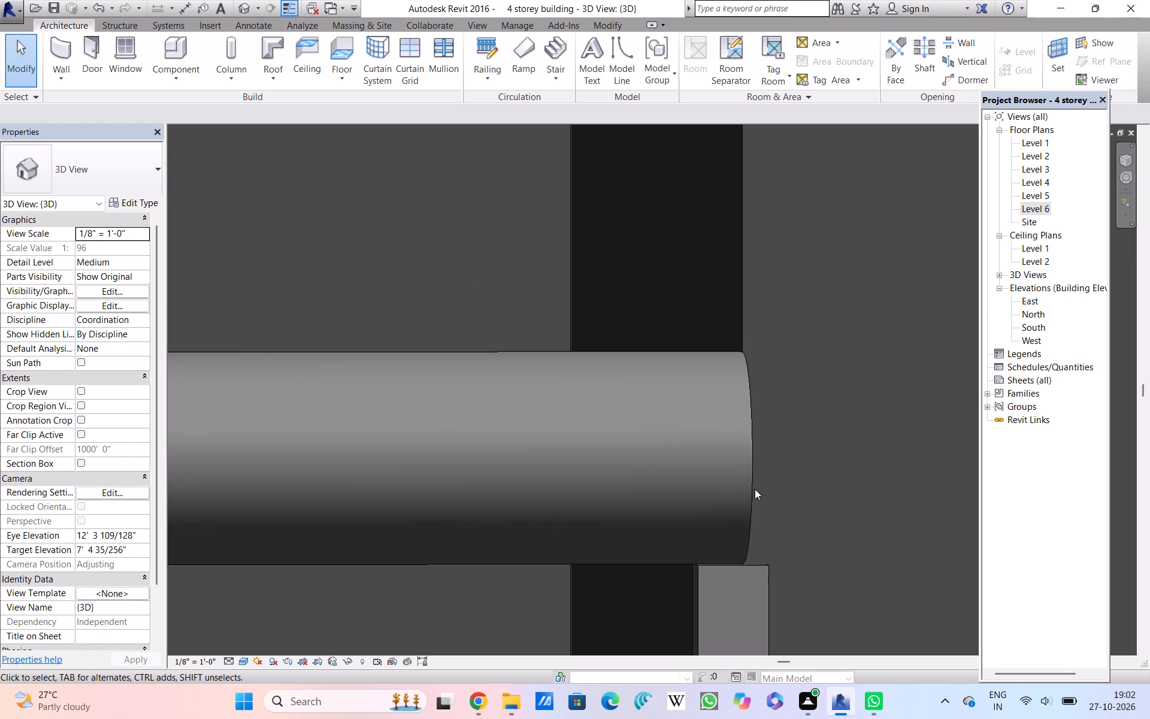
scroll(755, 489, "down", 2)
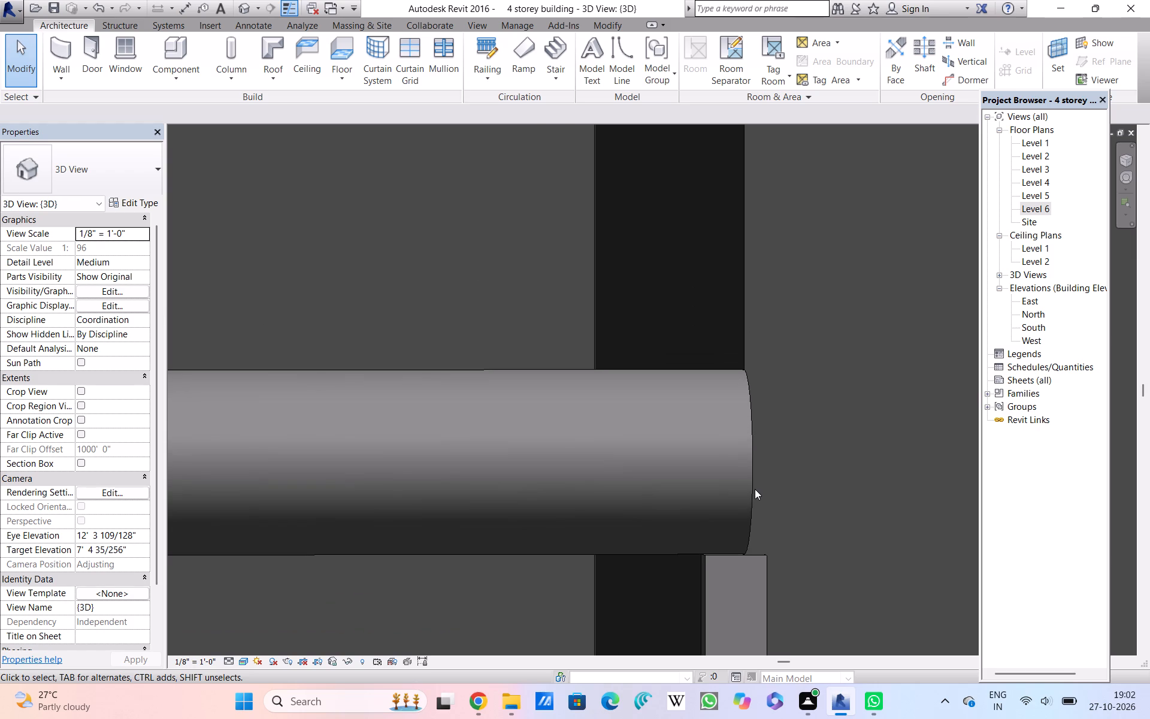
scroll(755, 489, "up", 4)
scroll(755, 489, "down", 2)
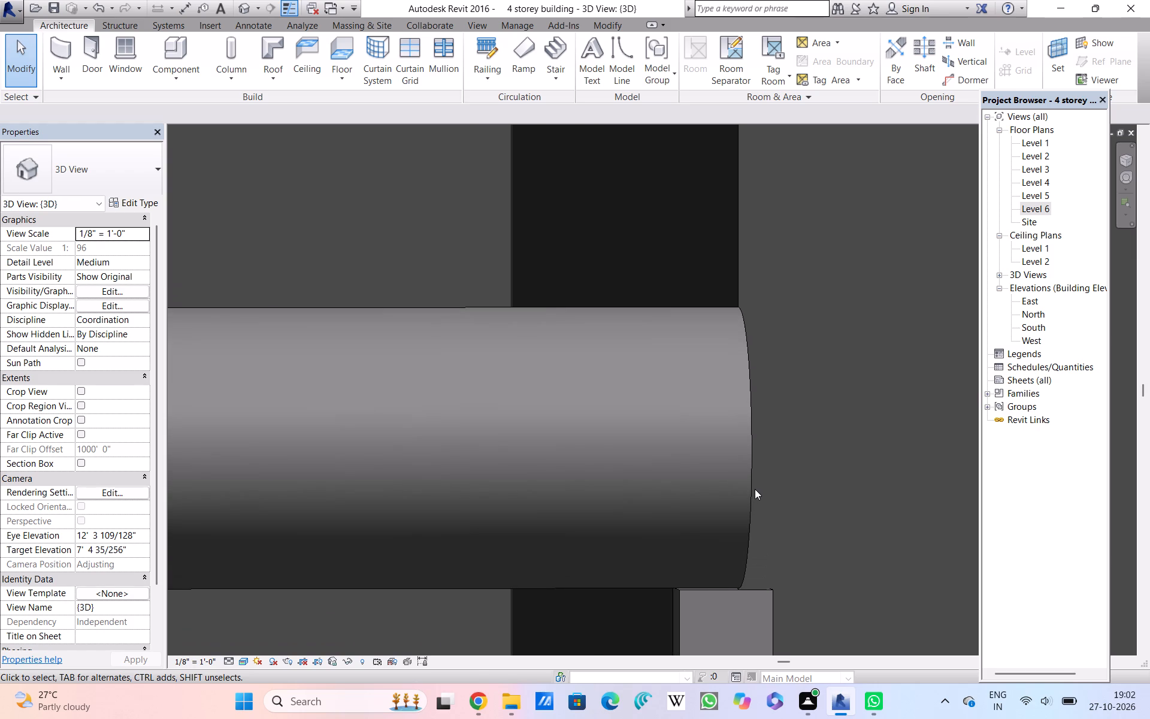
scroll(755, 489, "down", 12)
scroll(755, 489, "up", 7)
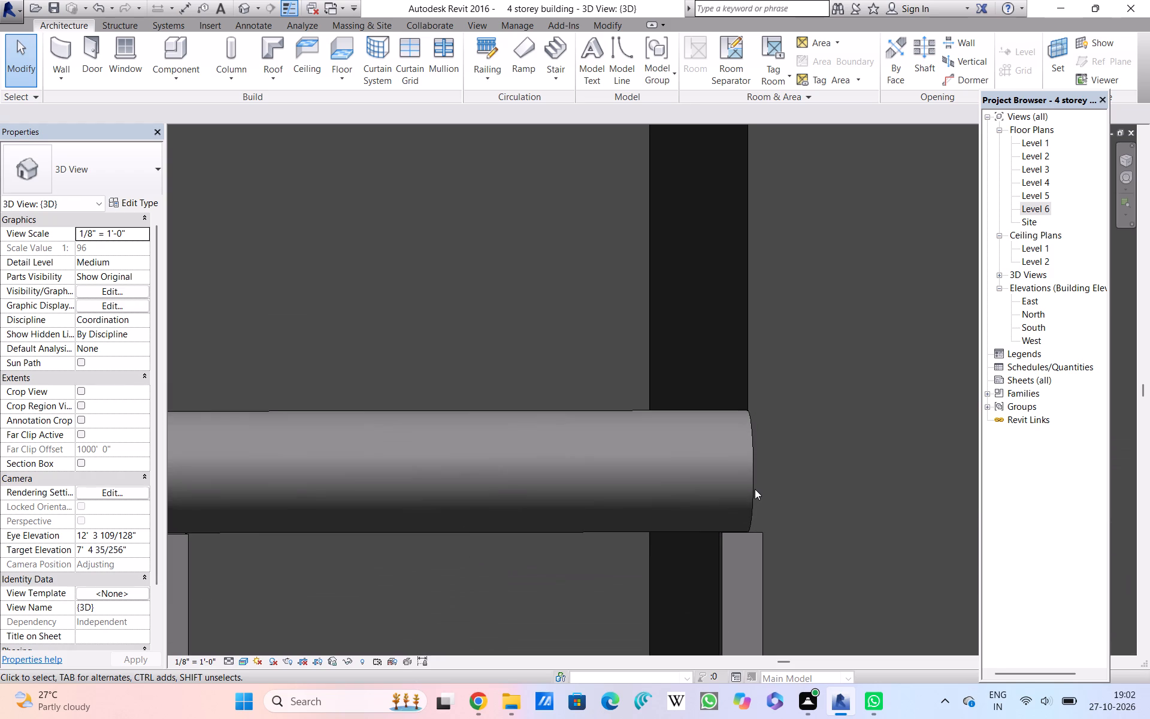
scroll(755, 489, "up", 13)
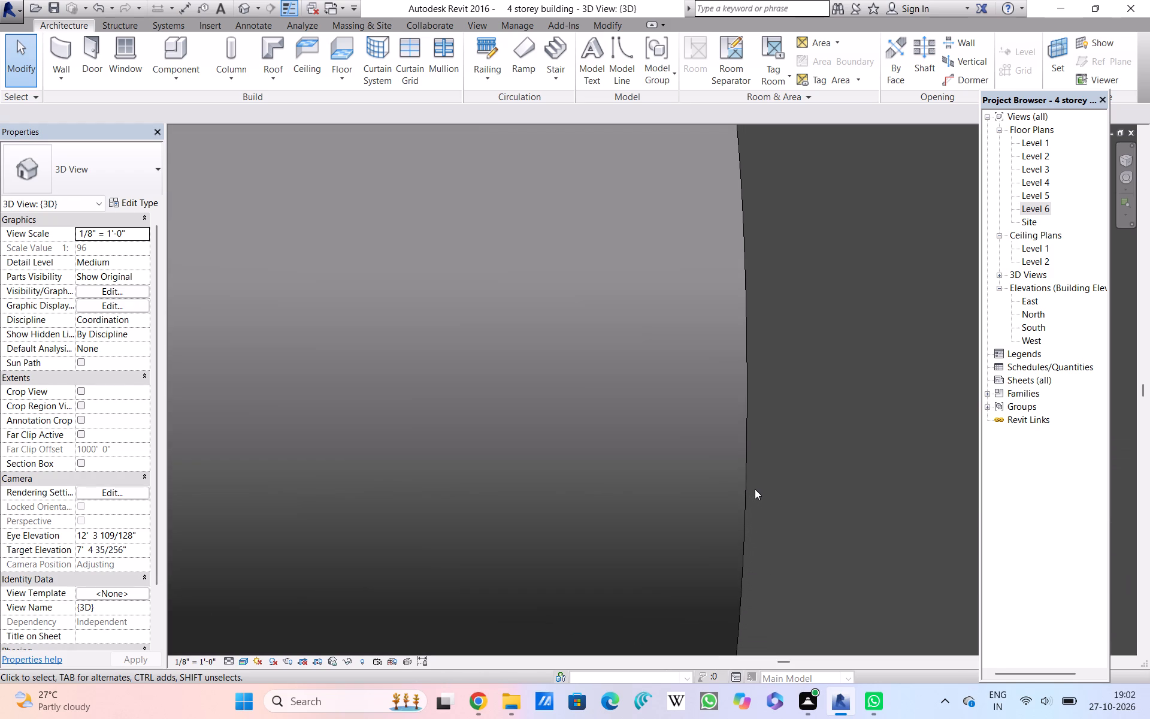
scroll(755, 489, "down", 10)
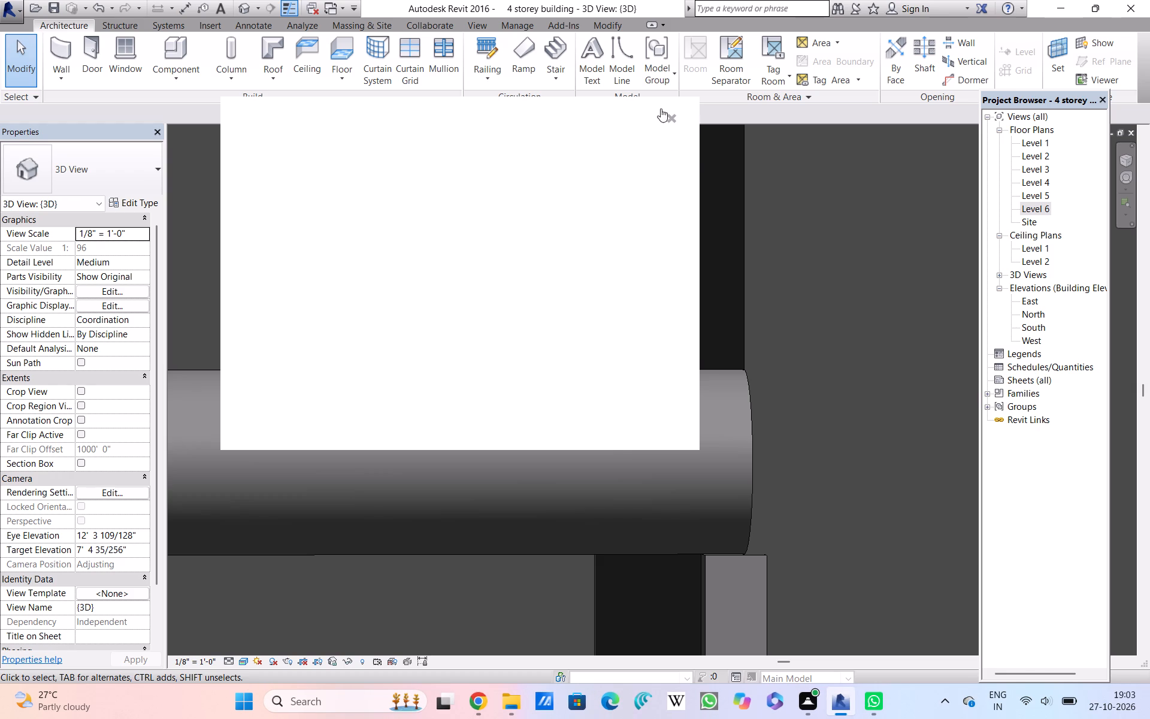
Close the blank pop-up window covering the 3D view.
left_click(669, 116)
left_click(669, 116)
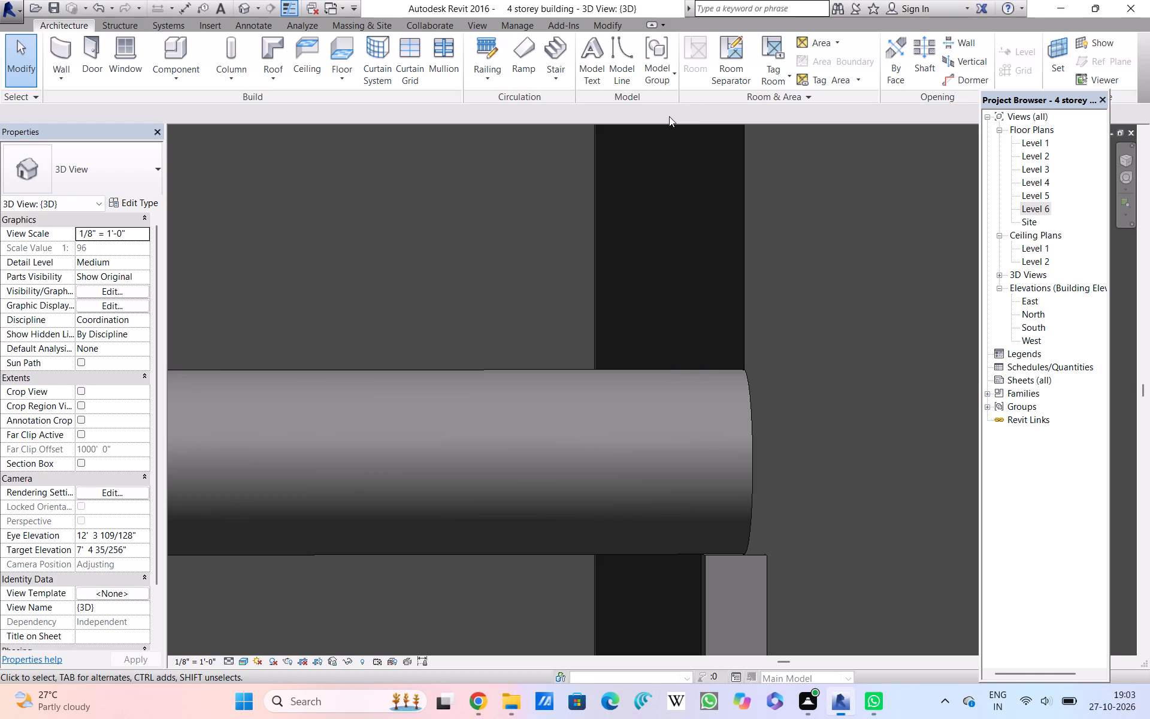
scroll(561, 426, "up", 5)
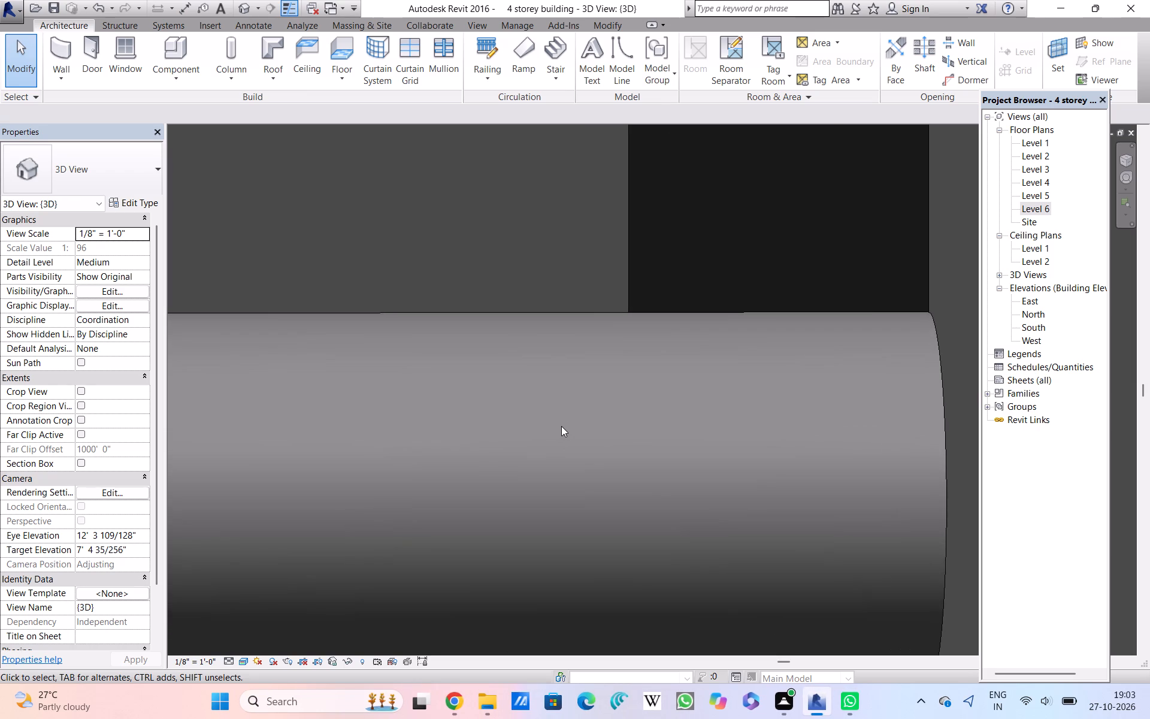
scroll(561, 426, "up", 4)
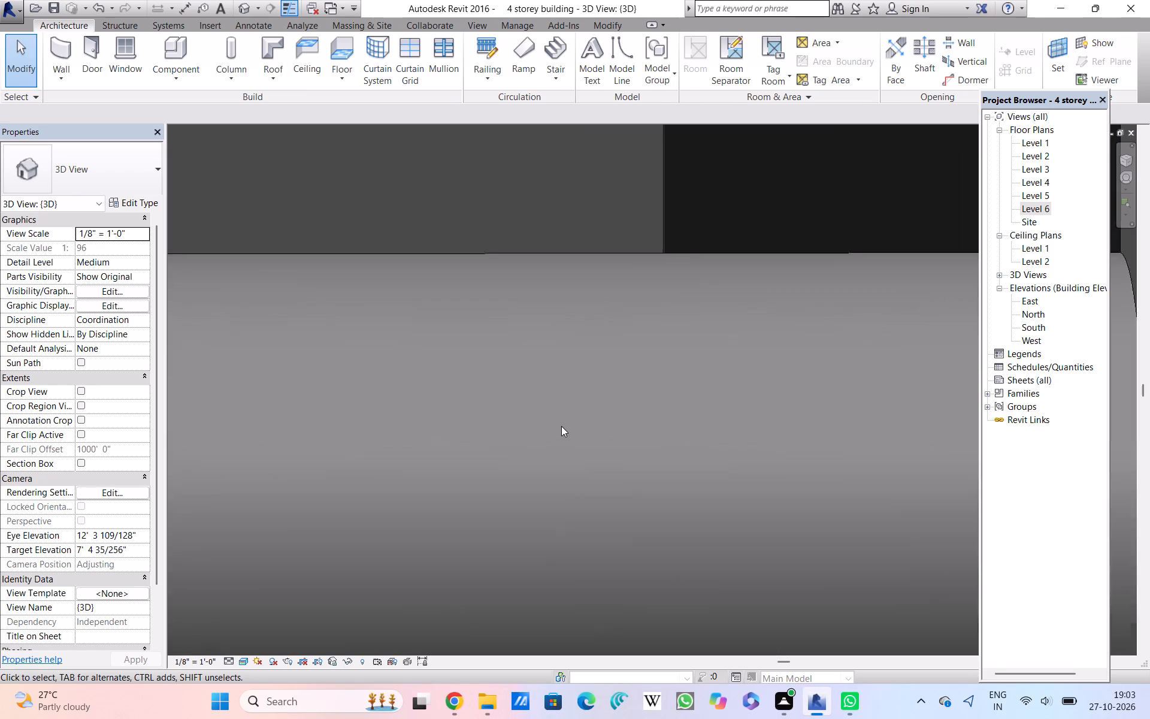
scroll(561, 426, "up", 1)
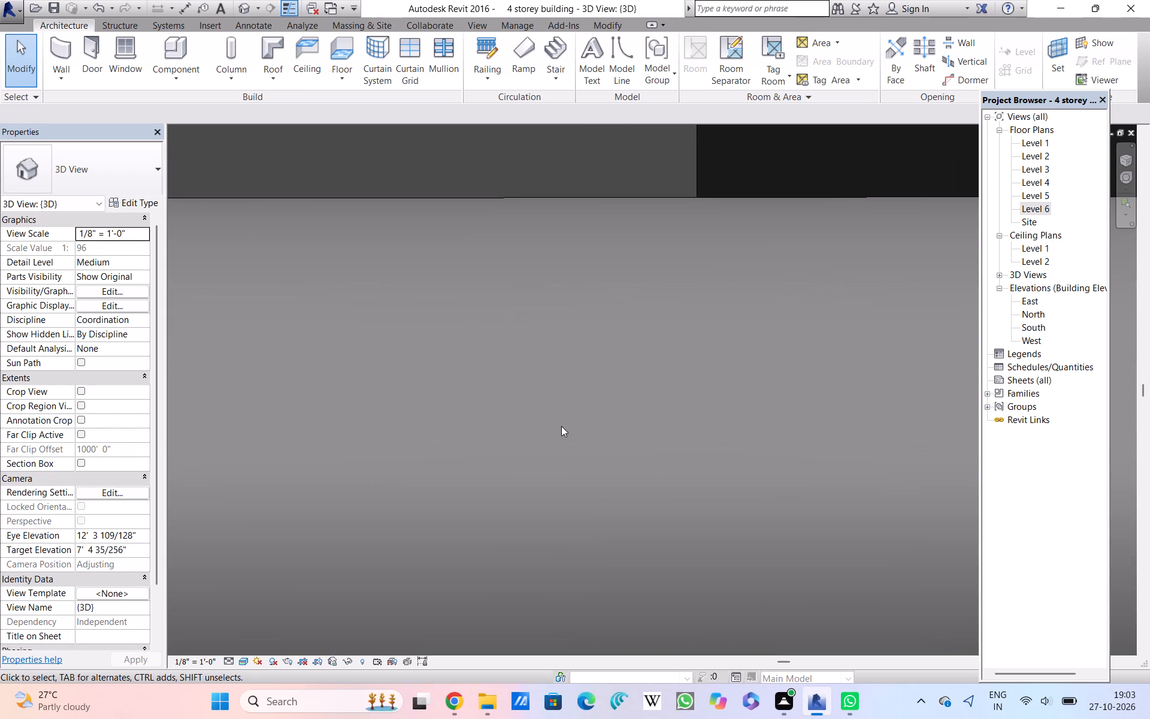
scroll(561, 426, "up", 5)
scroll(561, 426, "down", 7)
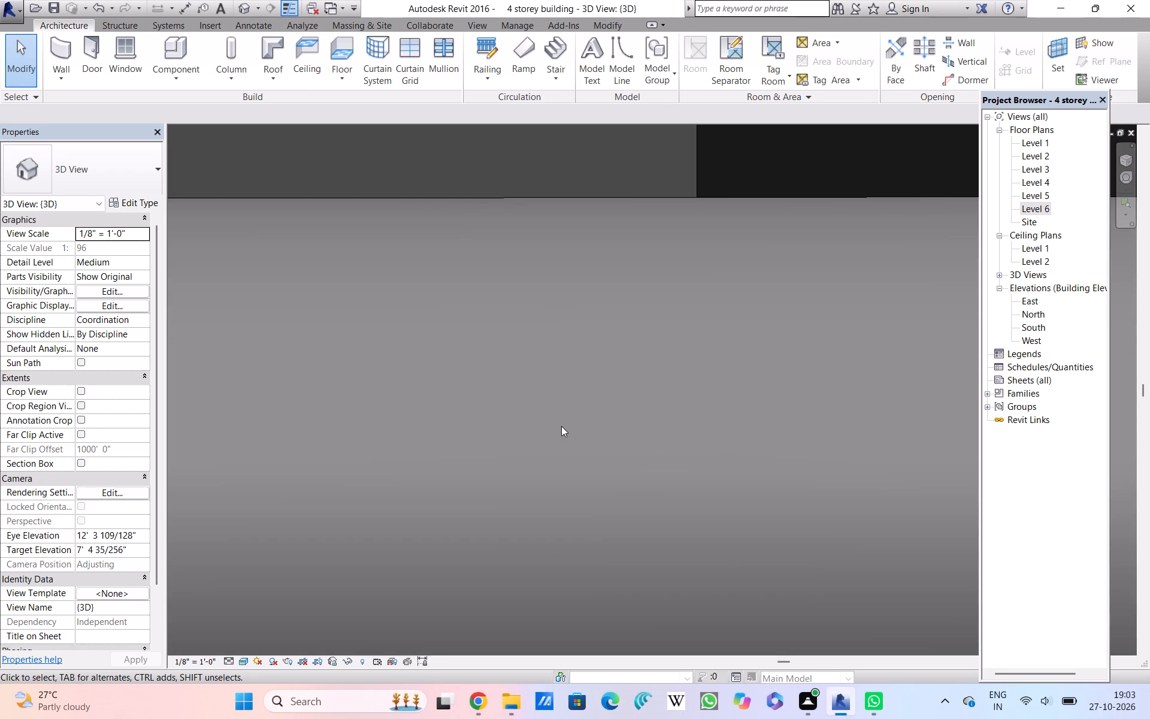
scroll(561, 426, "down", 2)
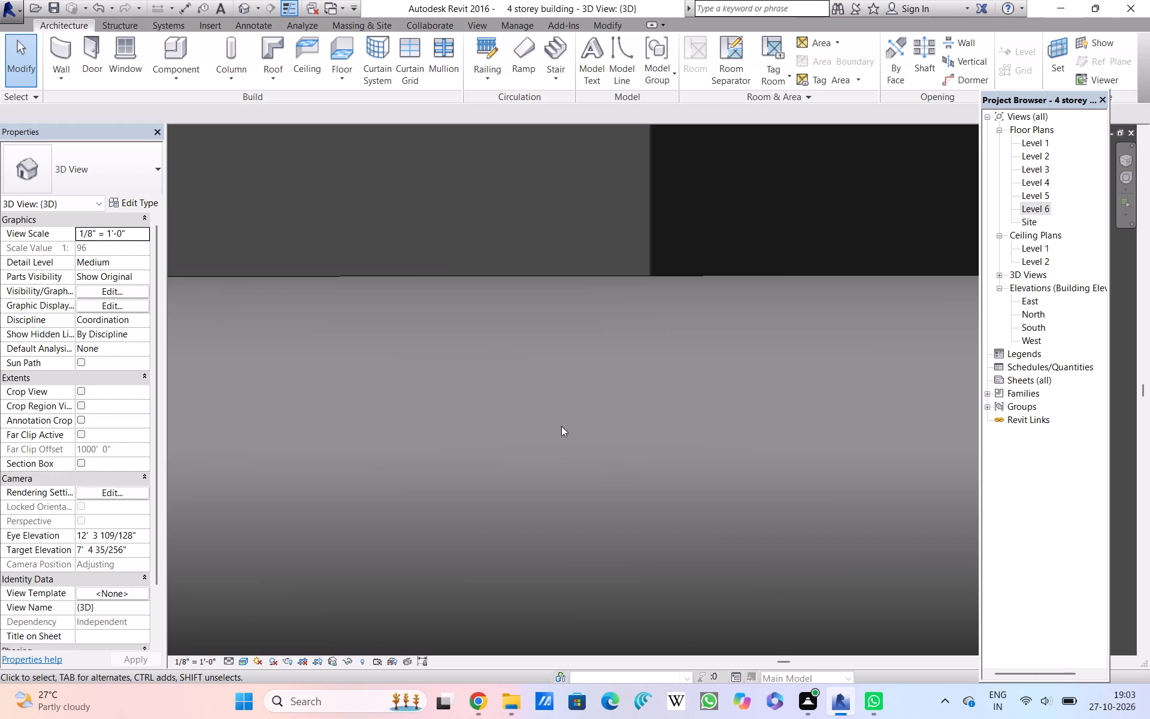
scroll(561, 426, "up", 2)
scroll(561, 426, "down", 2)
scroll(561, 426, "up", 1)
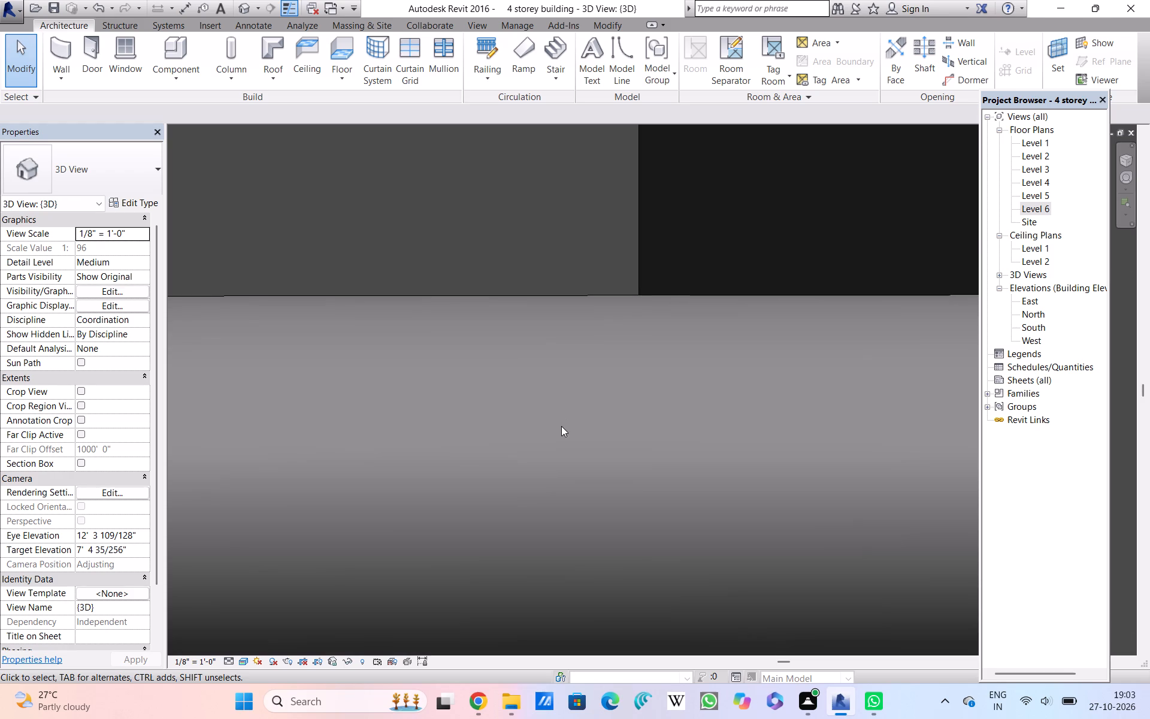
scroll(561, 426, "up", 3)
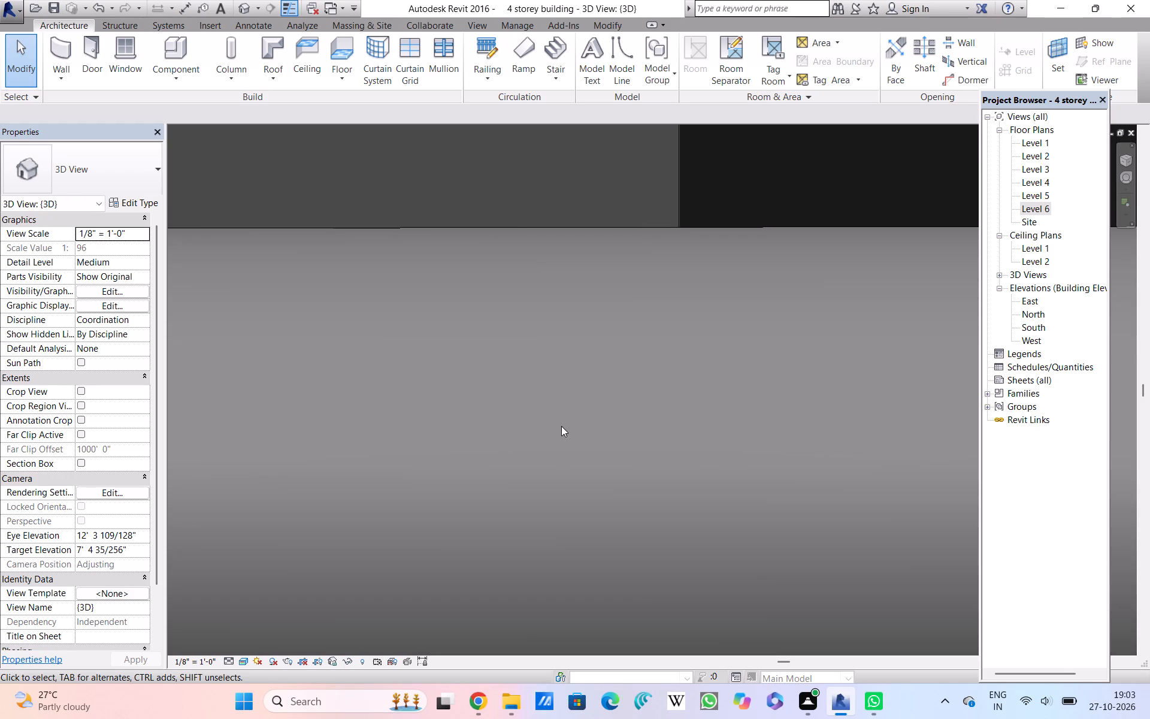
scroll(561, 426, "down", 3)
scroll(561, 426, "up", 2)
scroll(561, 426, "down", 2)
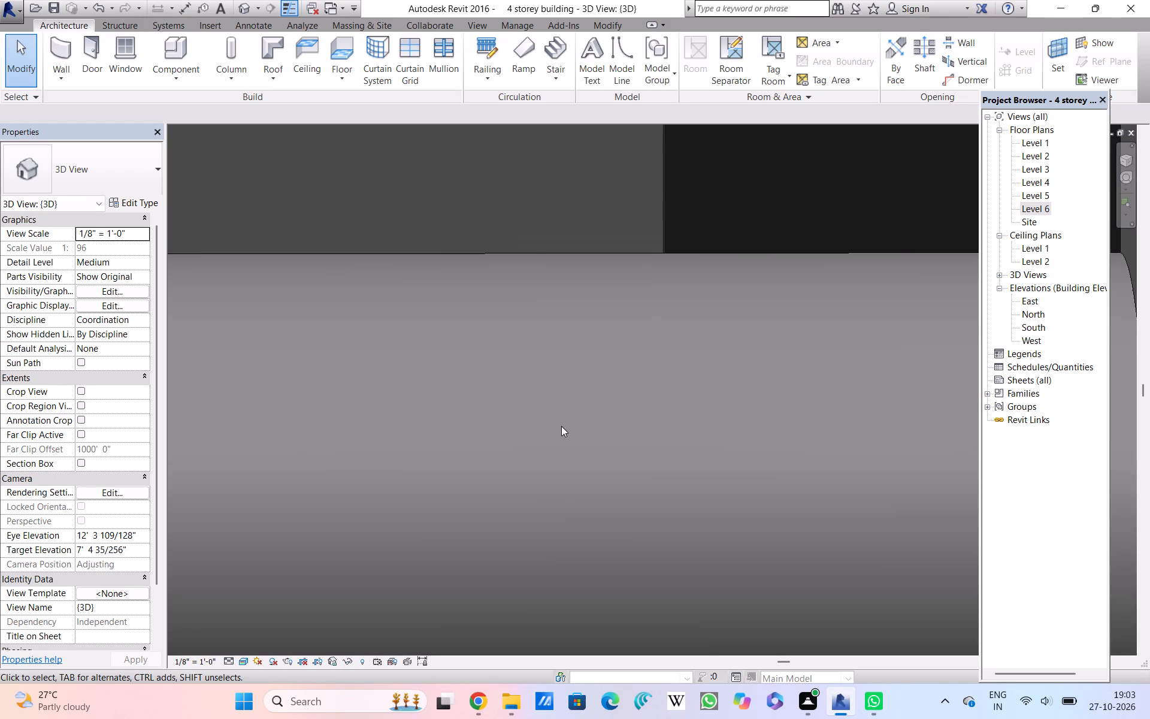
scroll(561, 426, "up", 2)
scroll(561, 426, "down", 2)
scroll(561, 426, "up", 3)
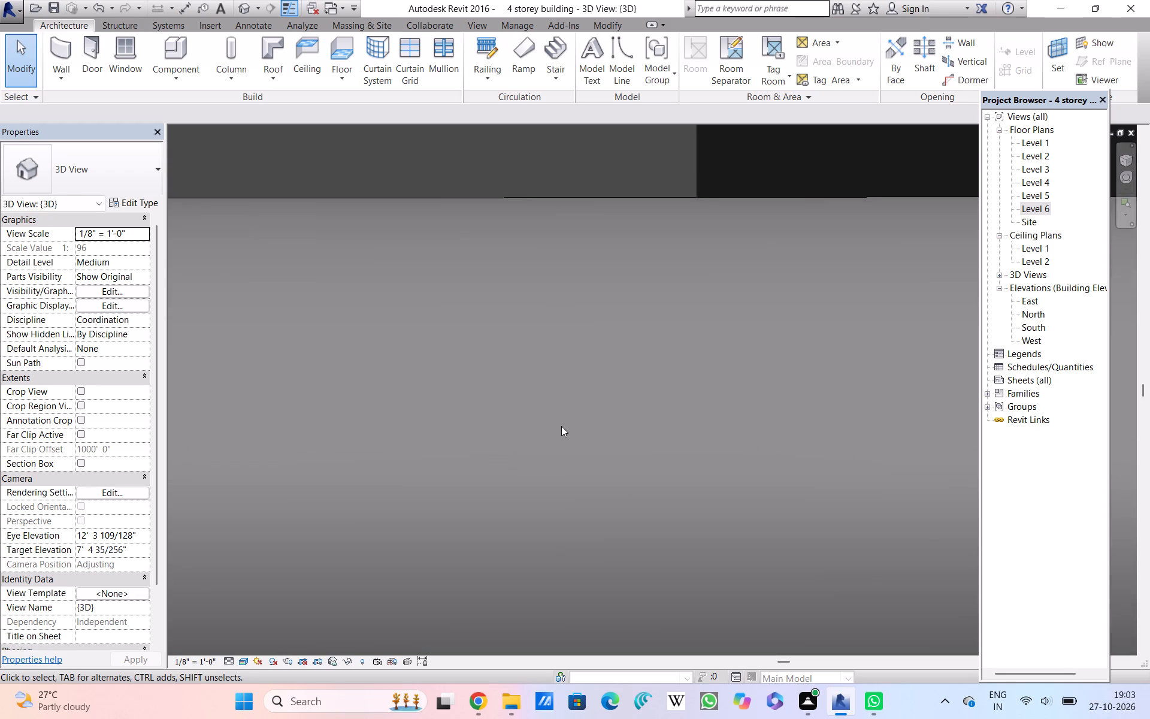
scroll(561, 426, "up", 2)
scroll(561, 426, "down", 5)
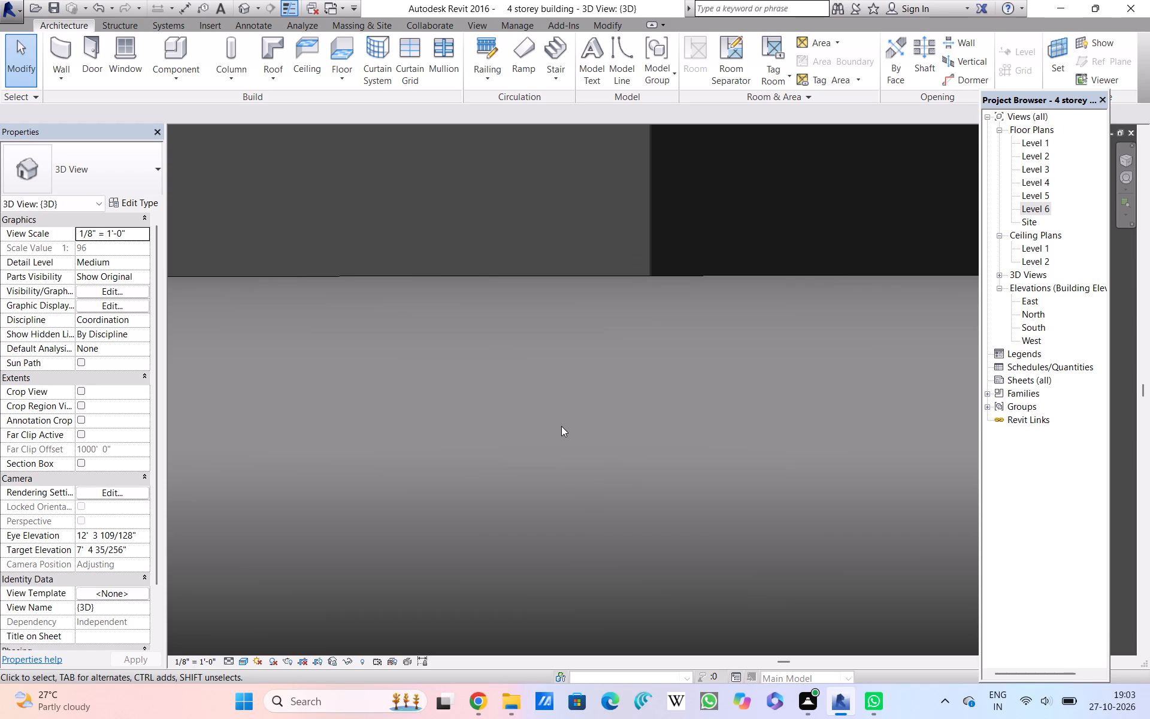
Examine the round handrail's end, the end post below it and the upper rail beside the column.
scroll(561, 426, "down", 4)
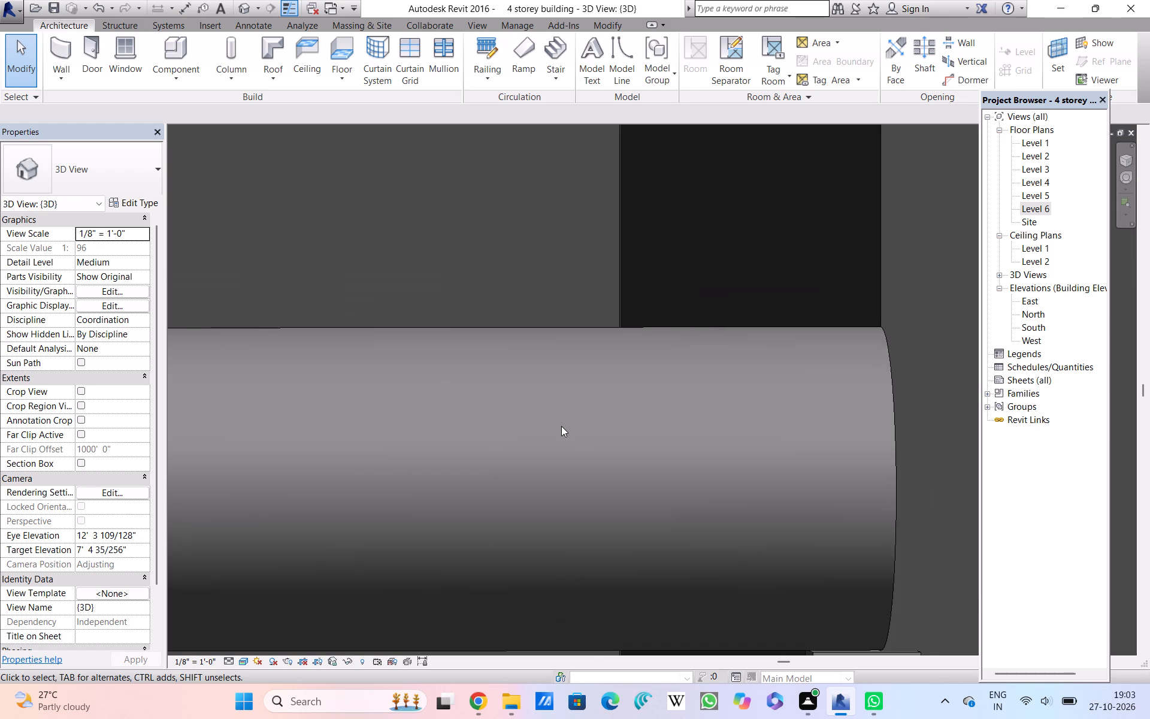
scroll(561, 426, "down", 3)
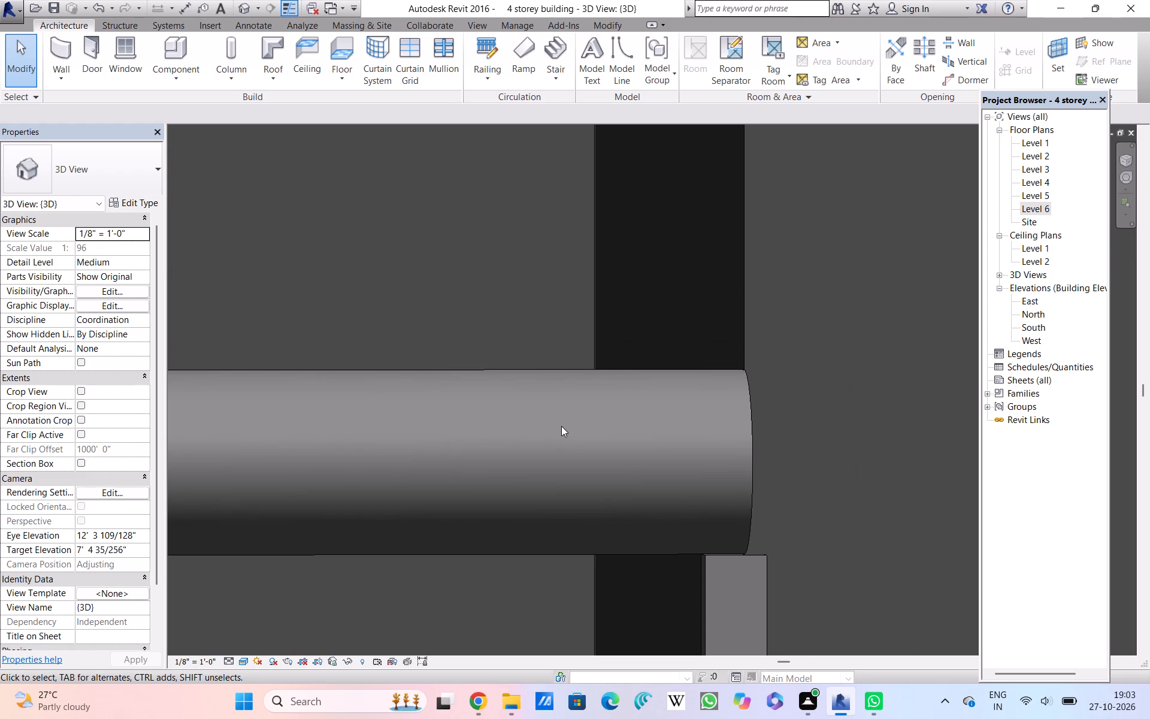
scroll(561, 426, "up", 7)
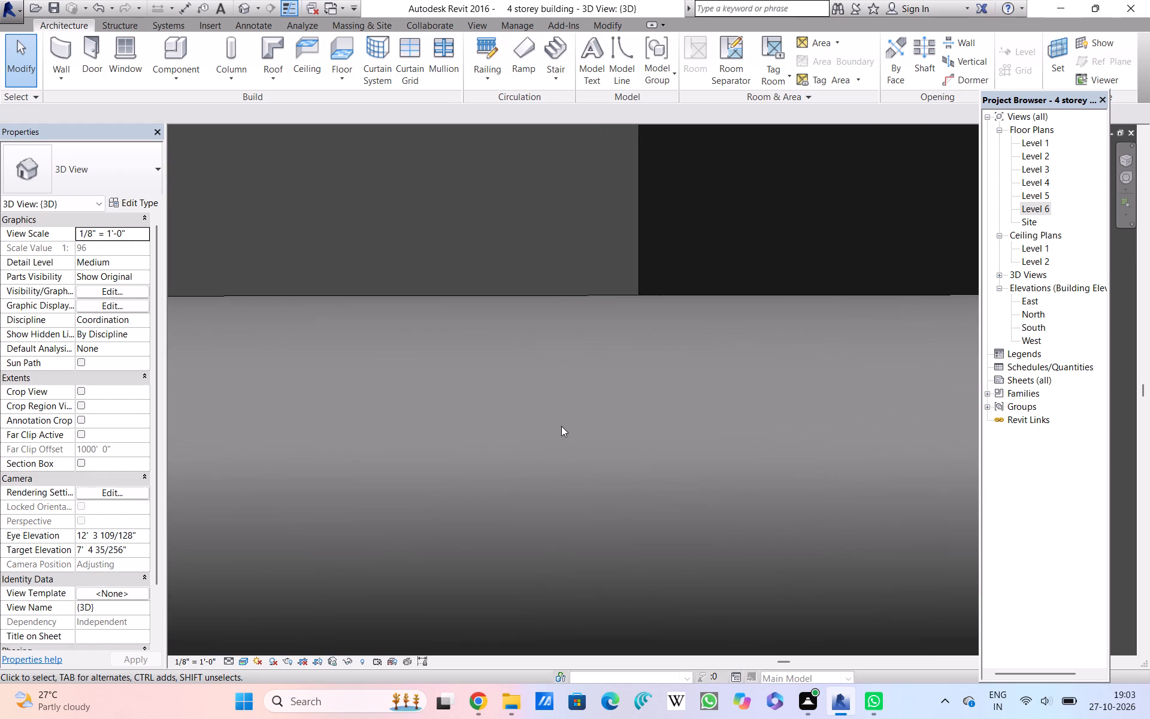
scroll(561, 426, "up", 3)
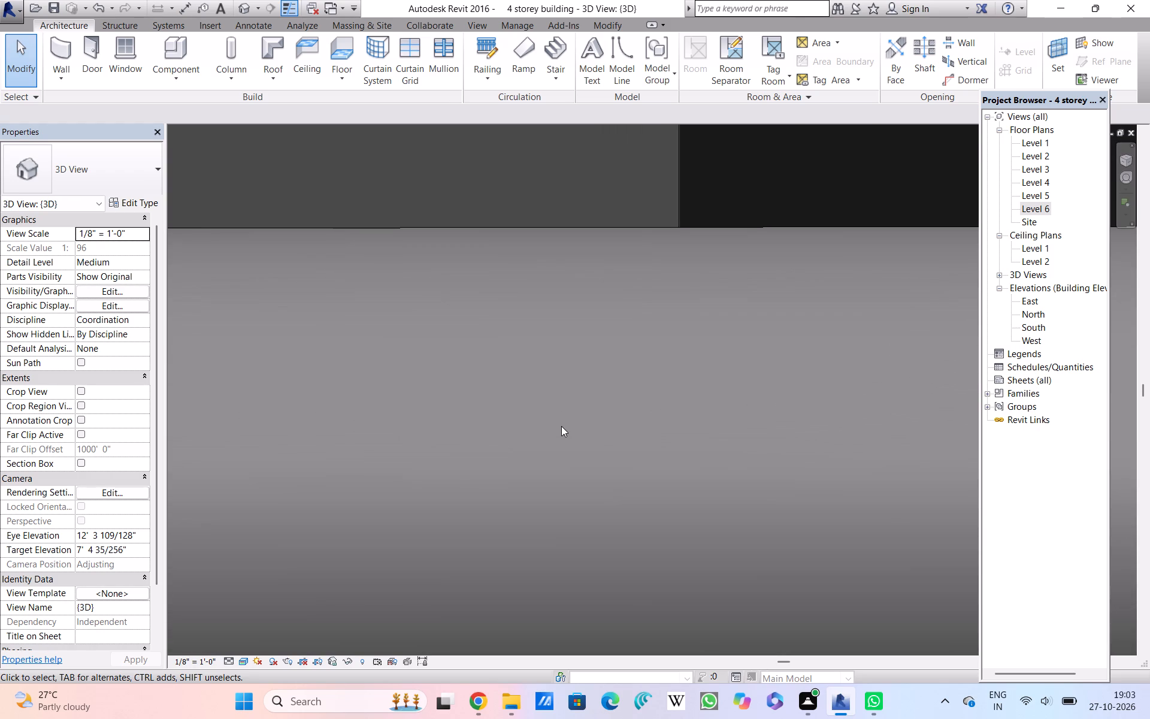
scroll(561, 426, "down", 10)
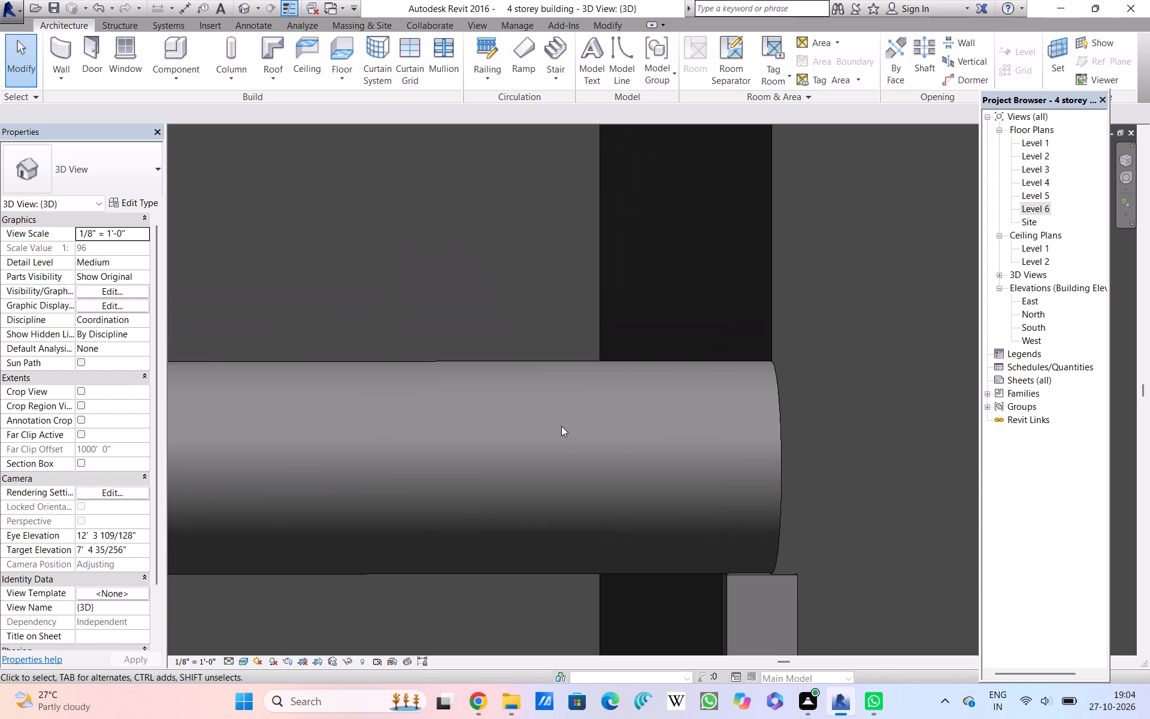
scroll(561, 426, "down", 2)
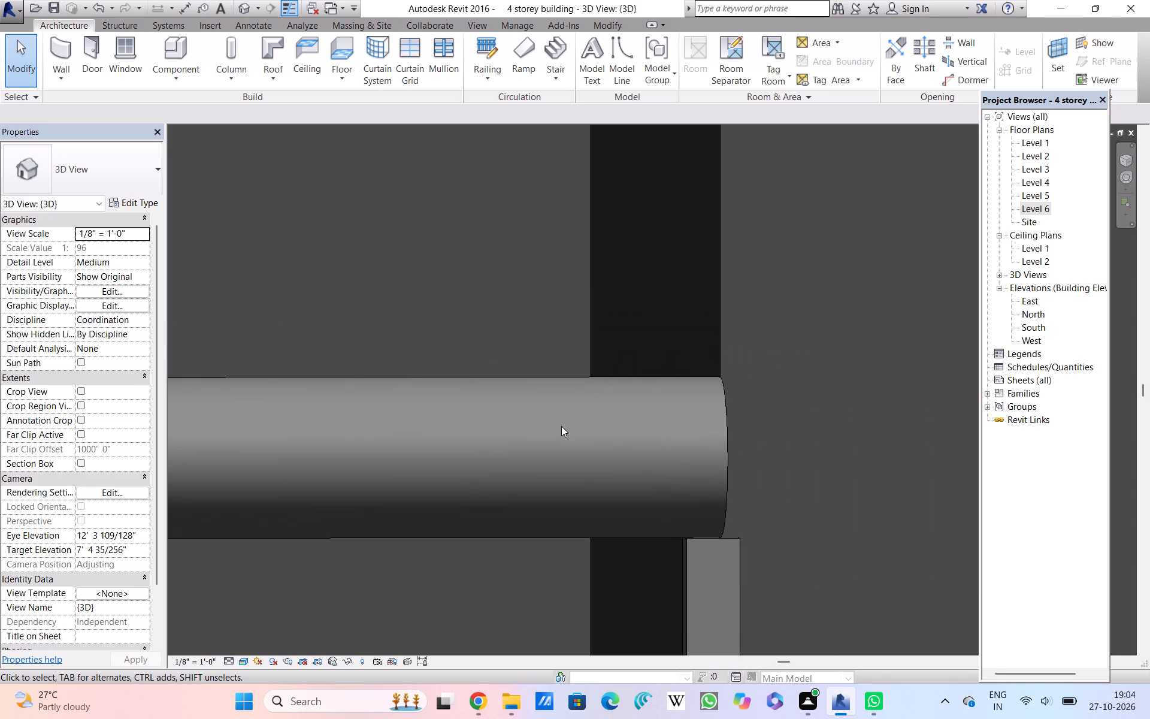
scroll(561, 426, "up", 3)
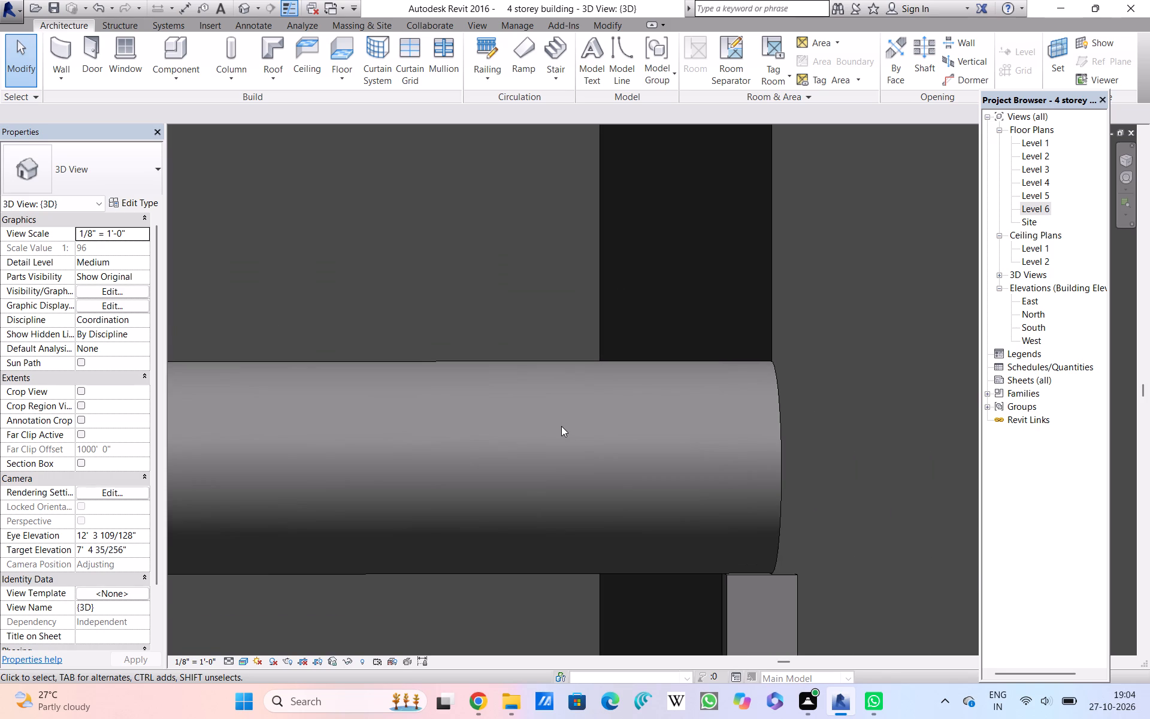
scroll(561, 426, "up", 2)
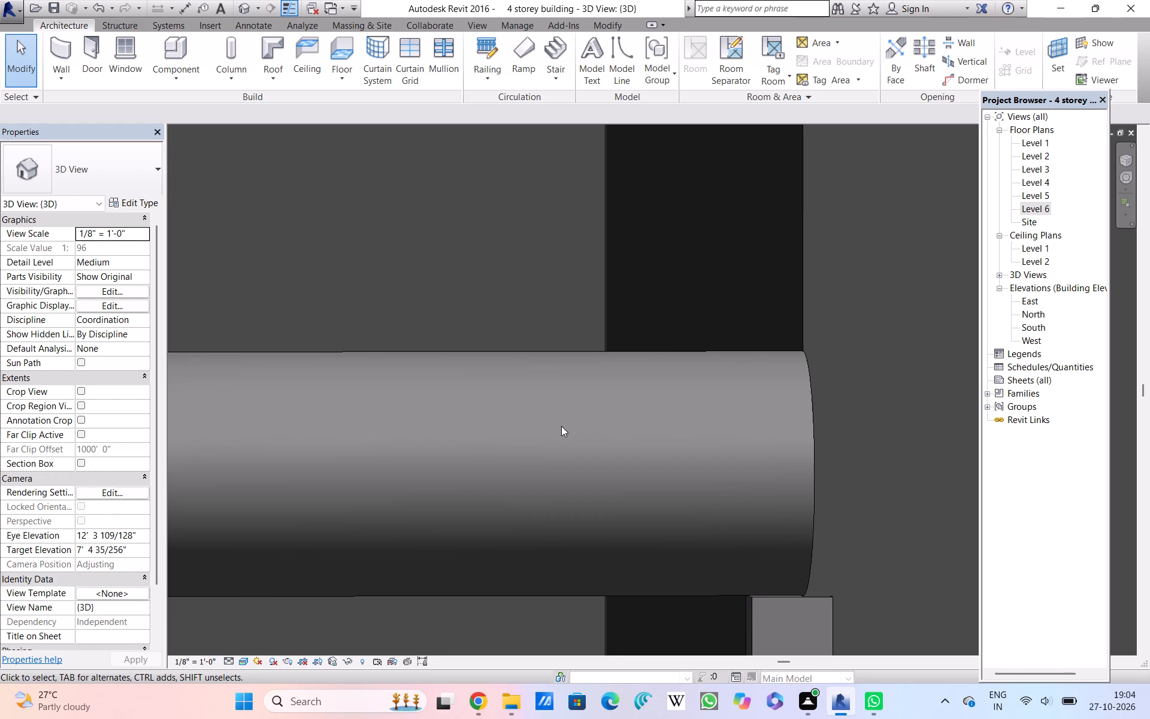
scroll(561, 426, "down", 10)
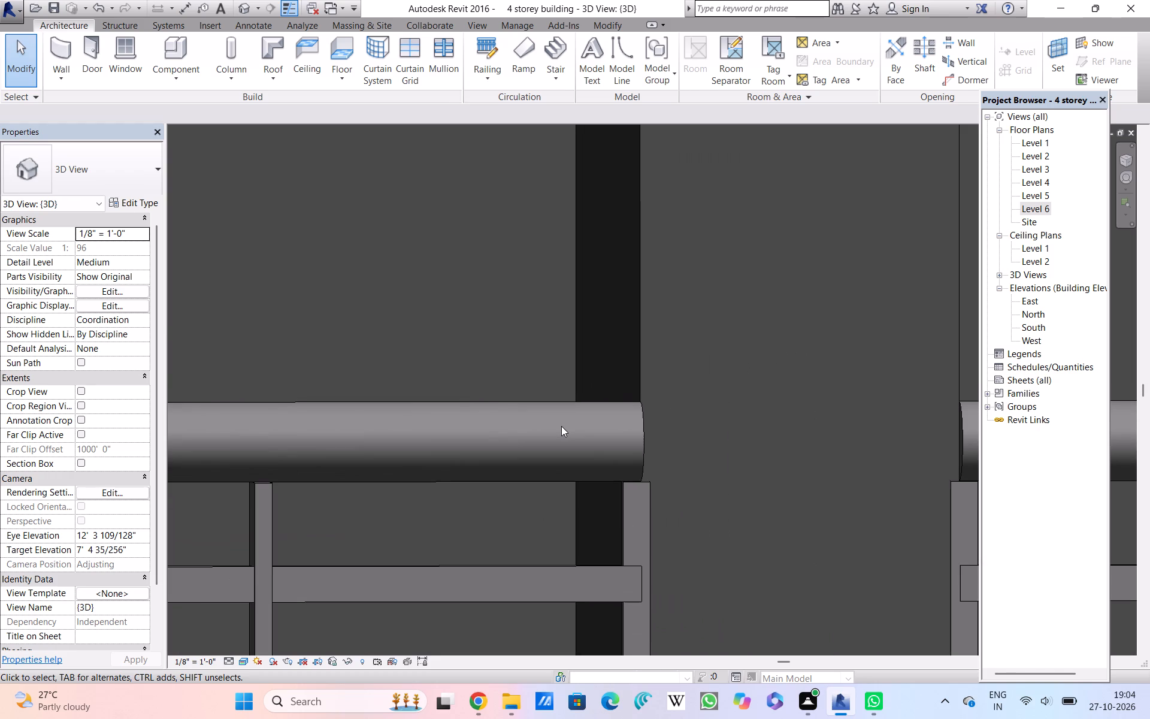
scroll(561, 426, "up", 1)
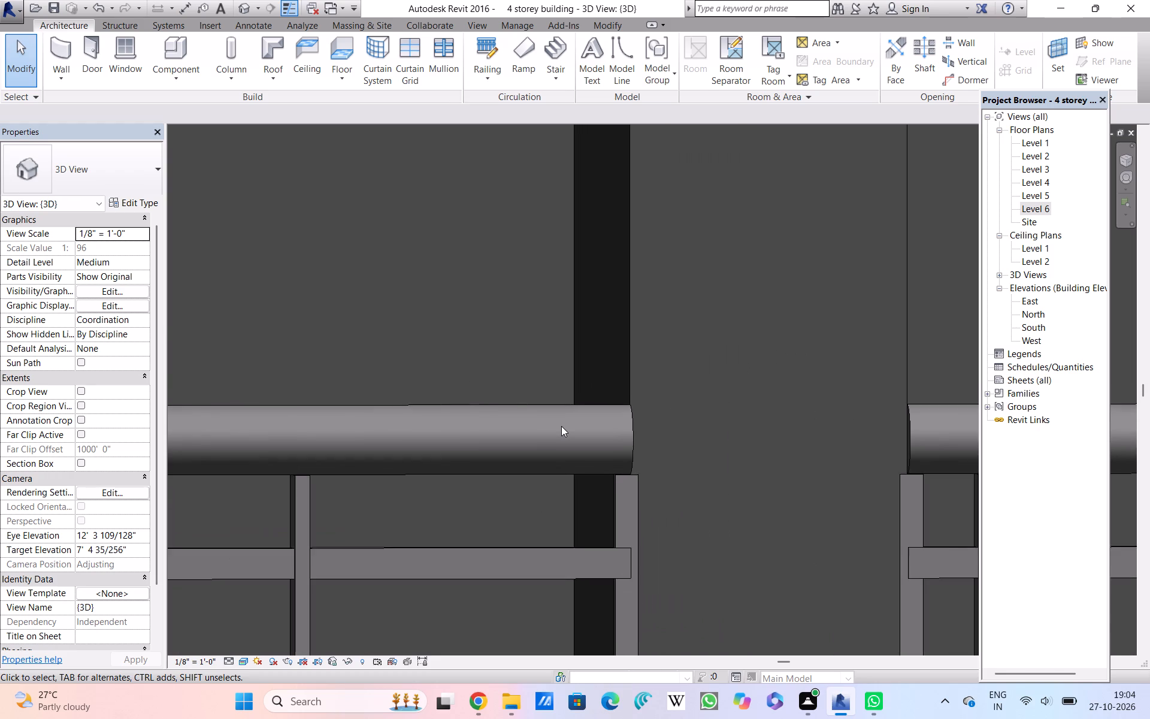
scroll(561, 426, "up", 2)
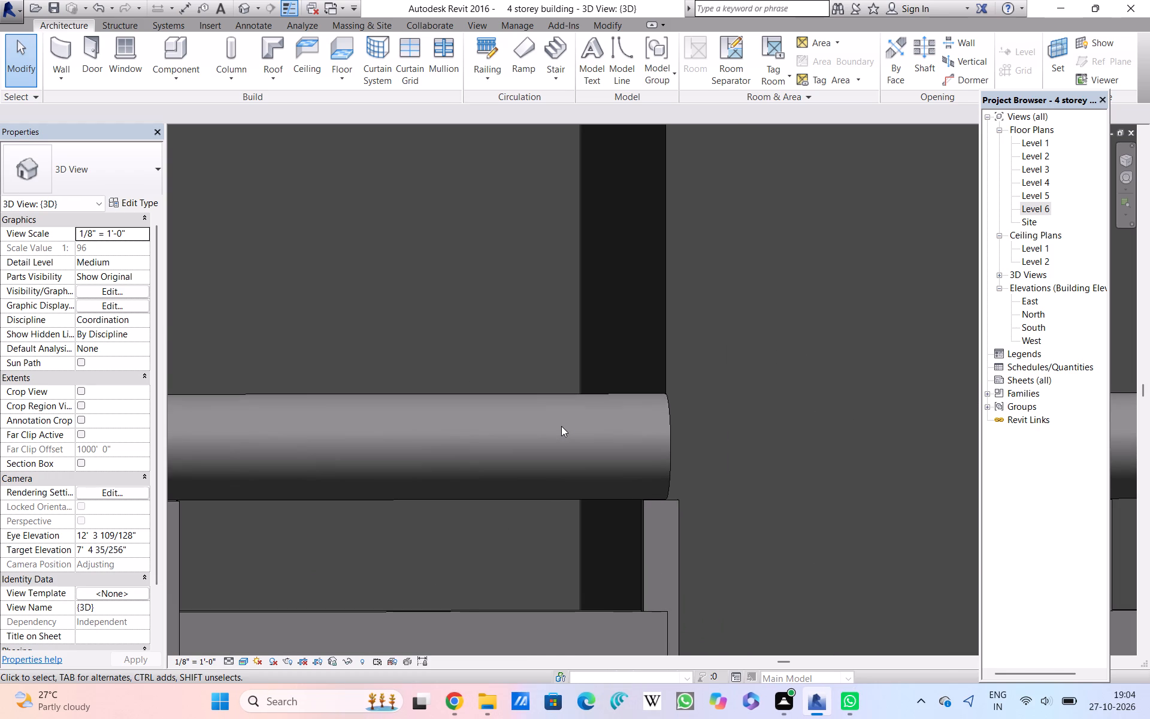
scroll(561, 426, "down", 9)
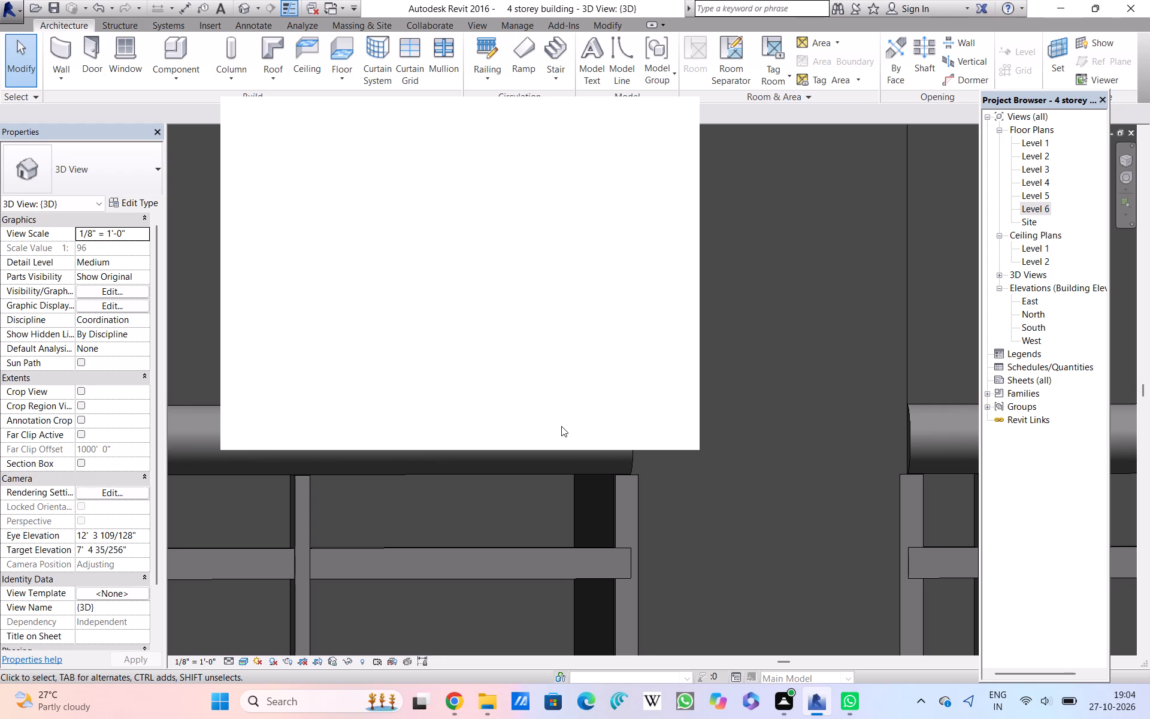
Close the blank pop-up window that covers the balcony railing in the 3D view.
double_click(673, 118)
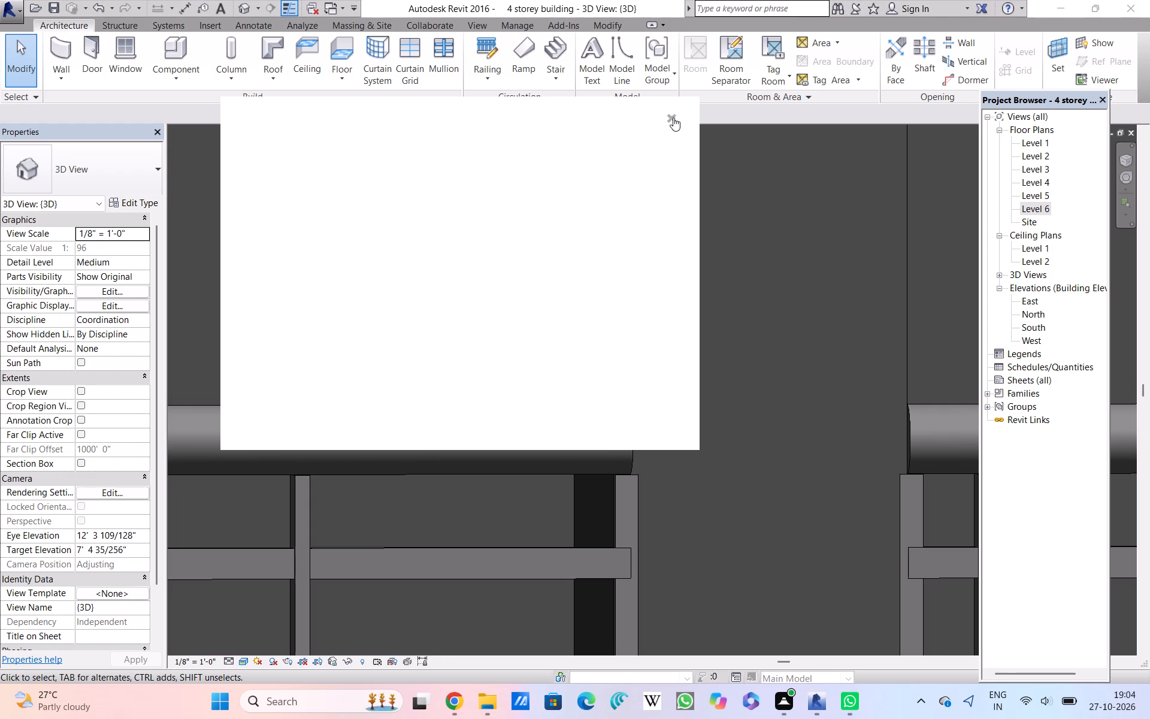
double_click(667, 113)
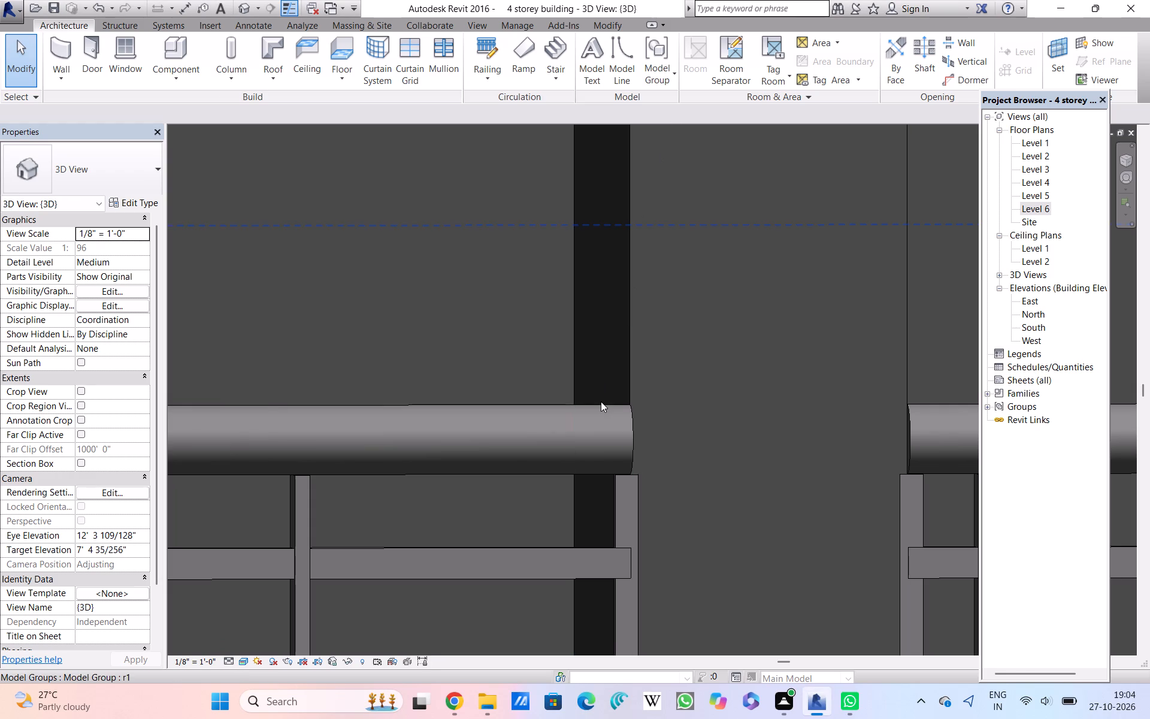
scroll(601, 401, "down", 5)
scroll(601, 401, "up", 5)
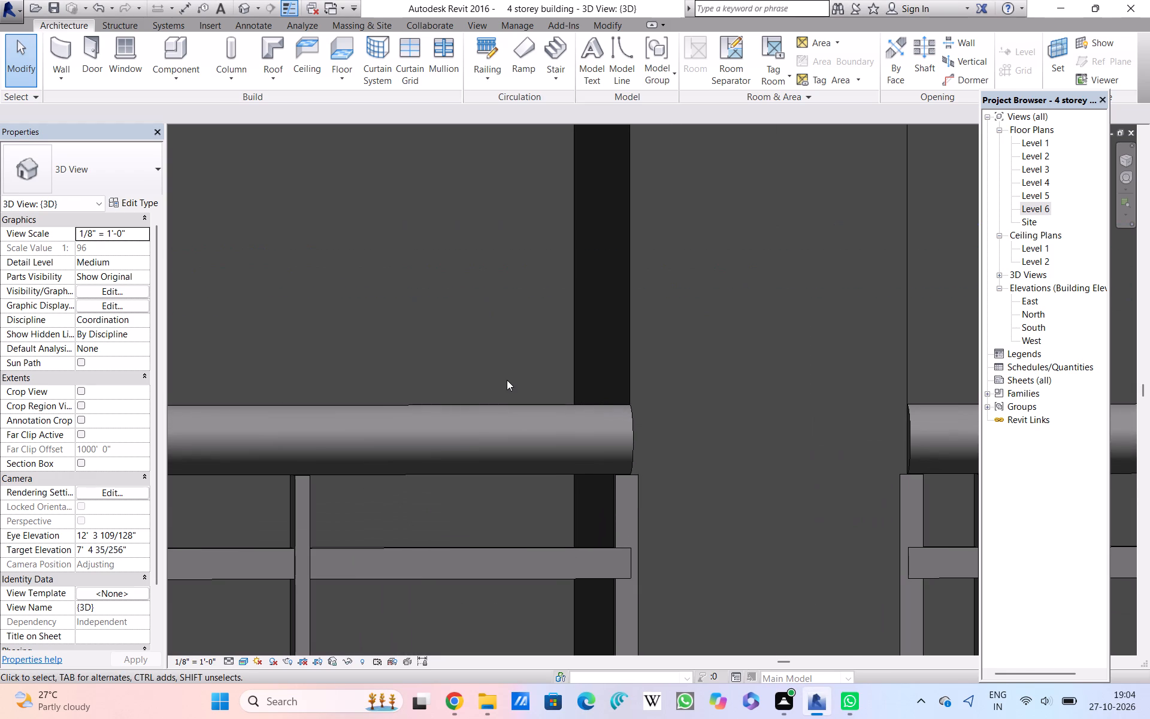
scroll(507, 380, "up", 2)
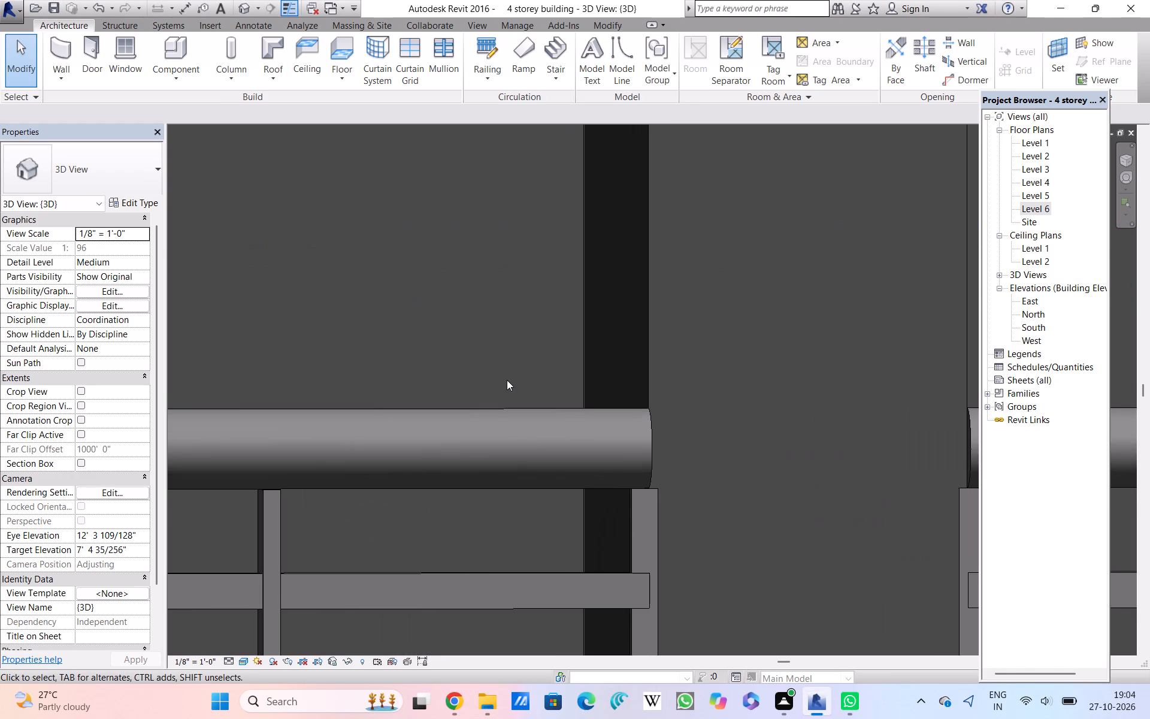
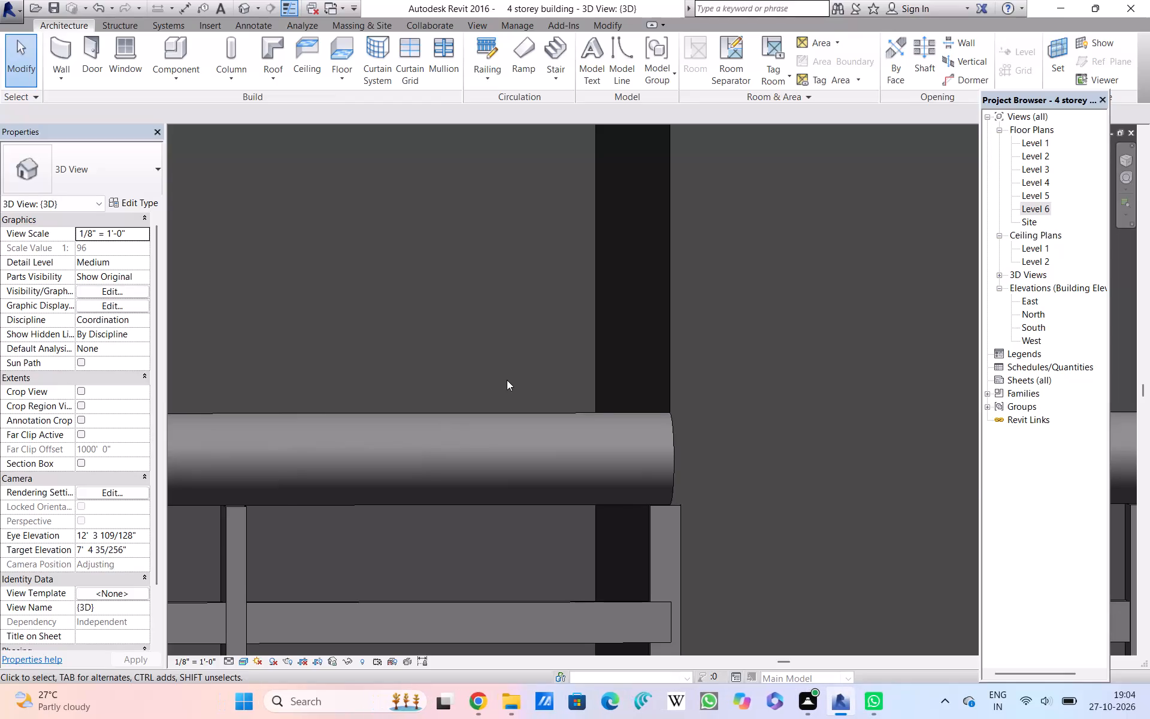
Examine the round handrail's end, its end post and the gap to the neighbouring balcony railing.
scroll(507, 380, "down", 3)
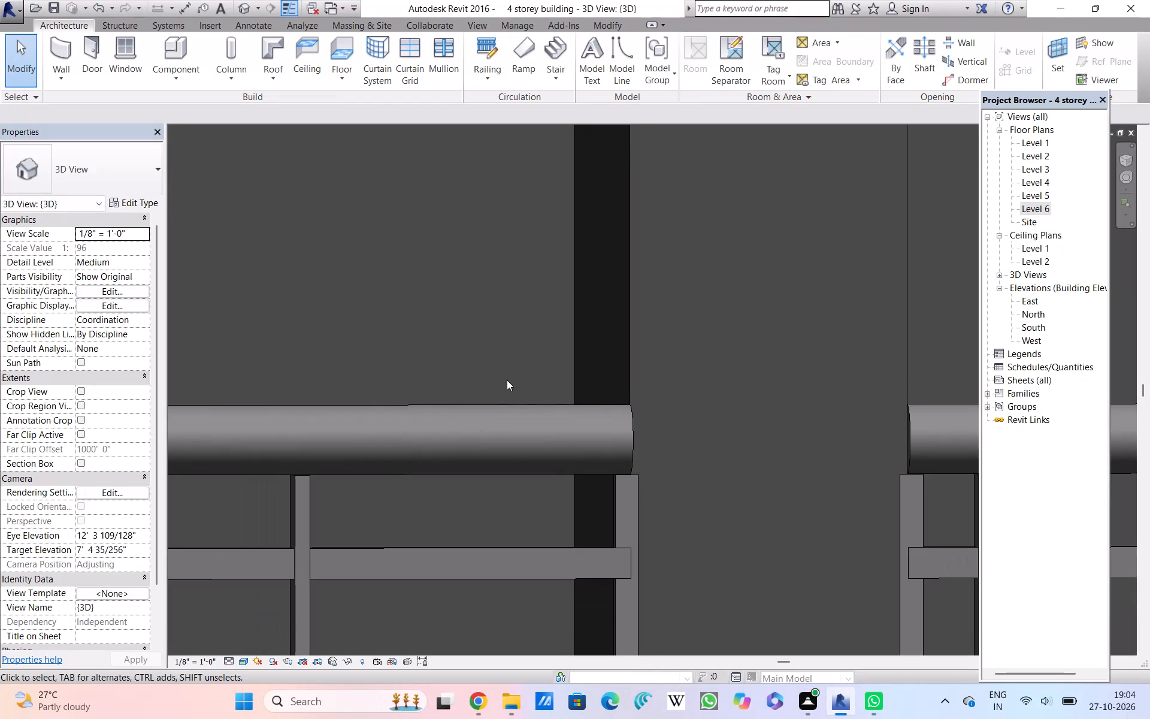
scroll(507, 380, "down", 3)
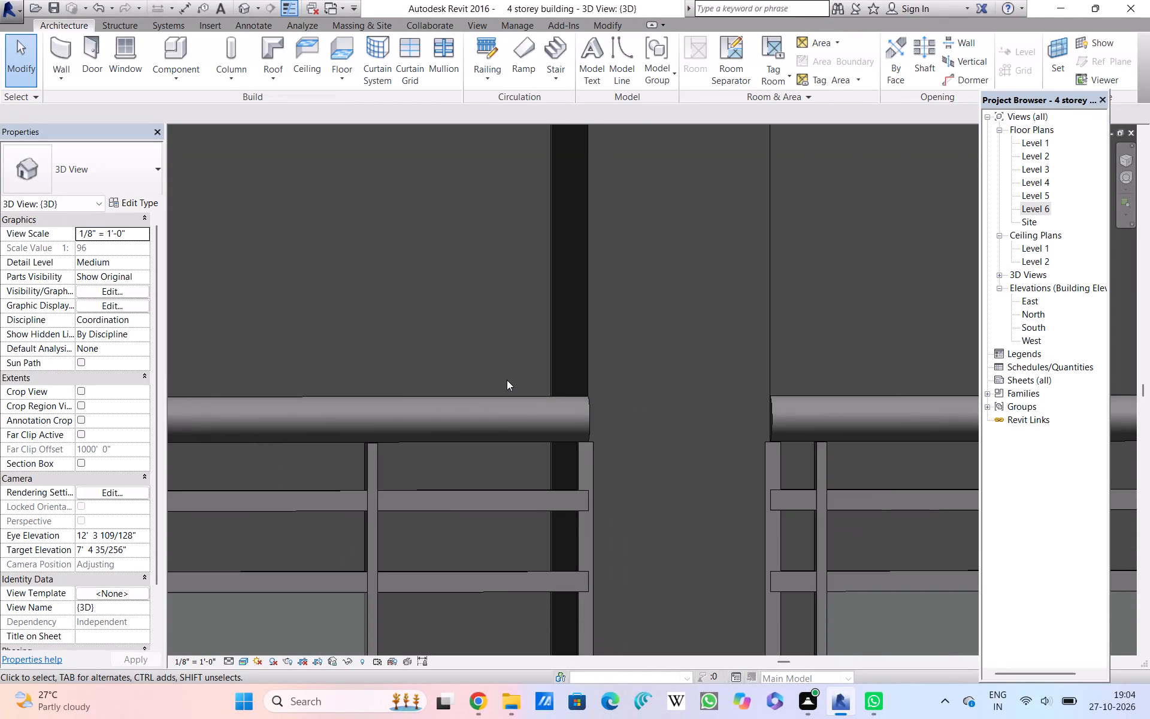
scroll(507, 380, "up", 10)
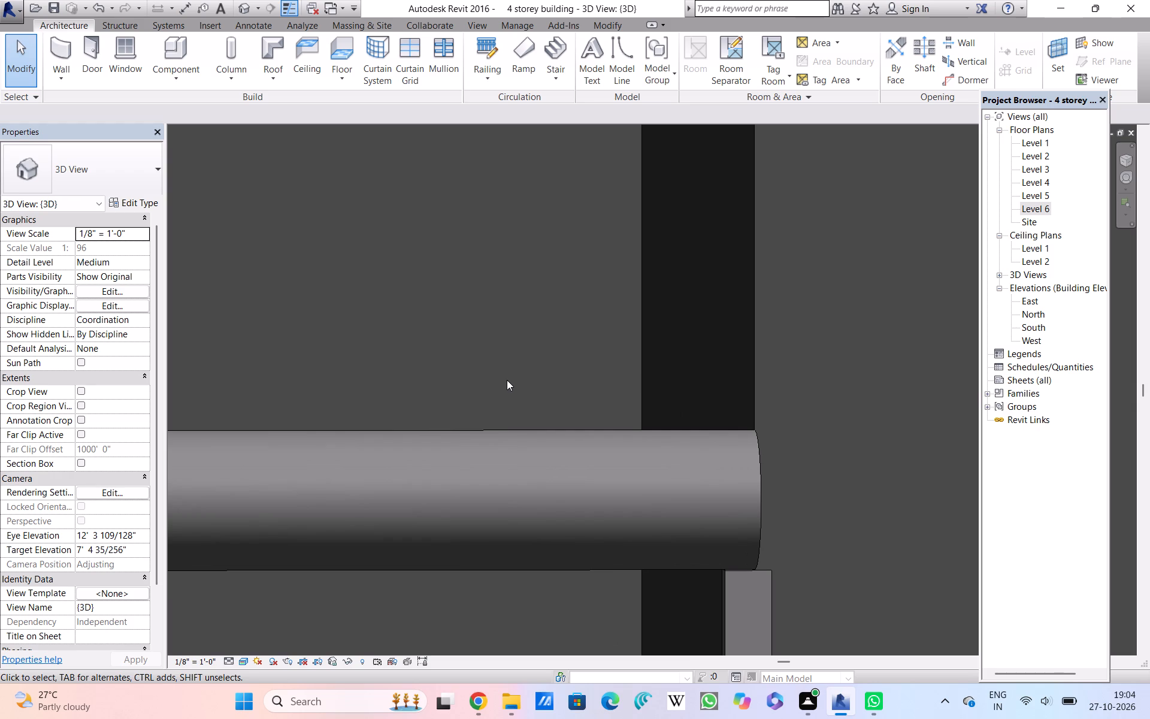
scroll(507, 380, "down", 3)
scroll(507, 380, "up", 2)
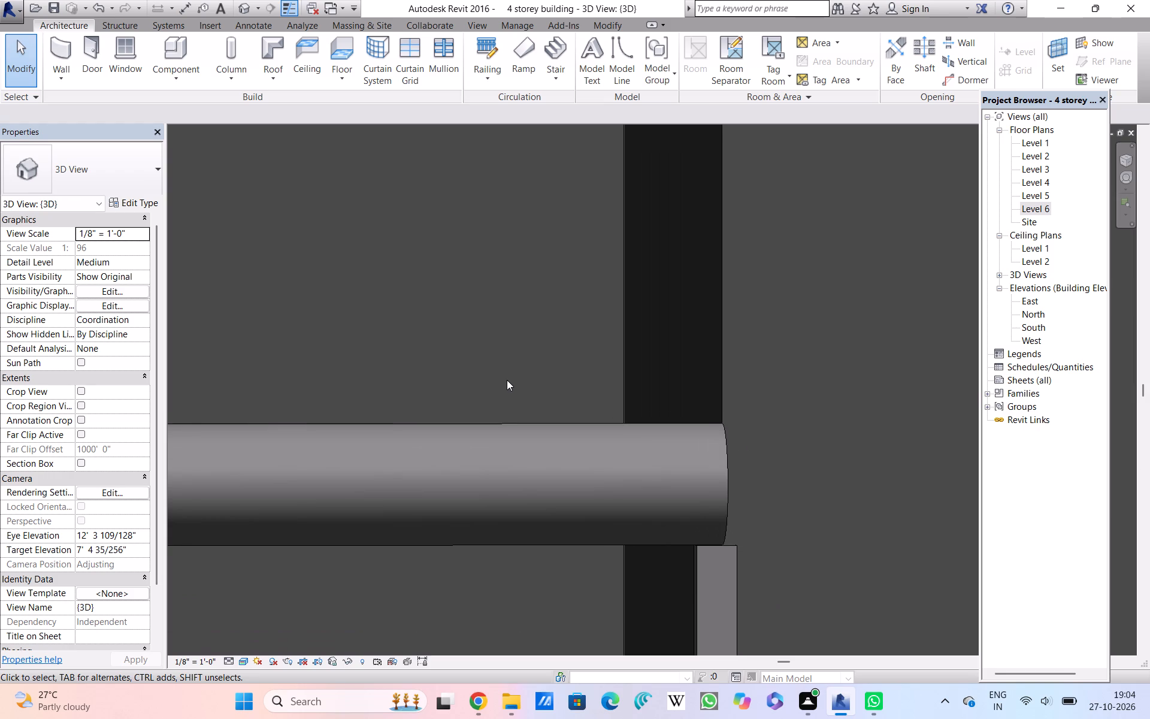
scroll(507, 380, "up", 5)
scroll(507, 380, "down", 4)
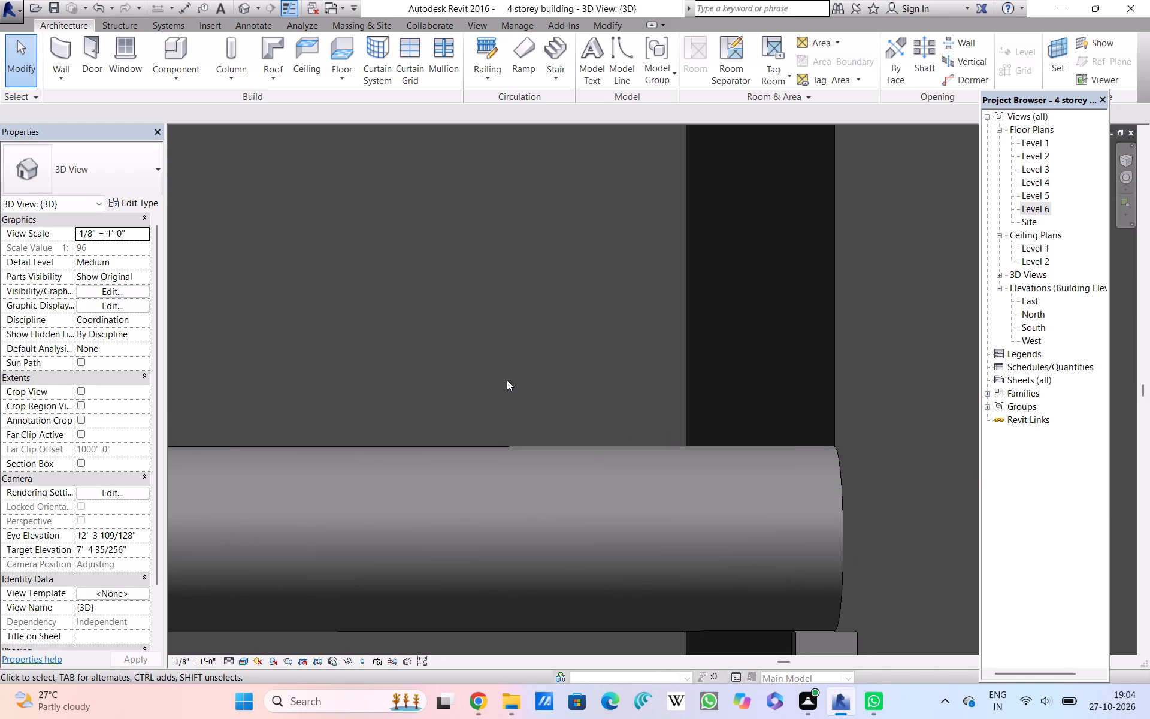
scroll(507, 380, "down", 1)
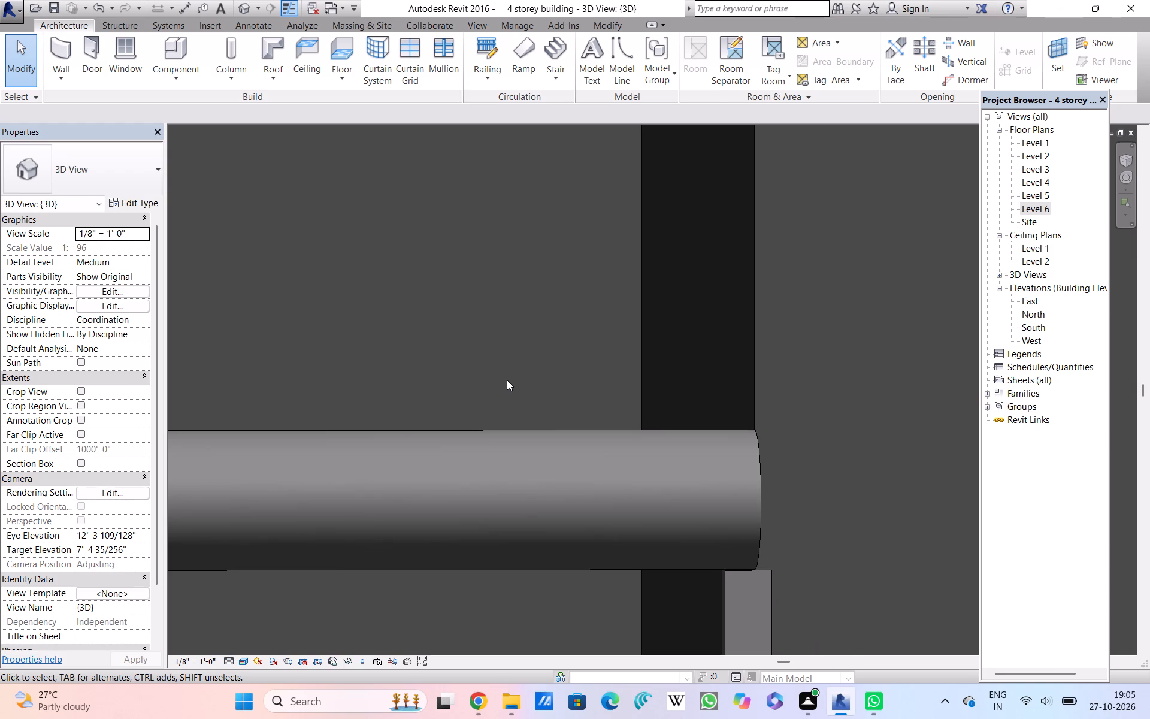
scroll(507, 380, "down", 1)
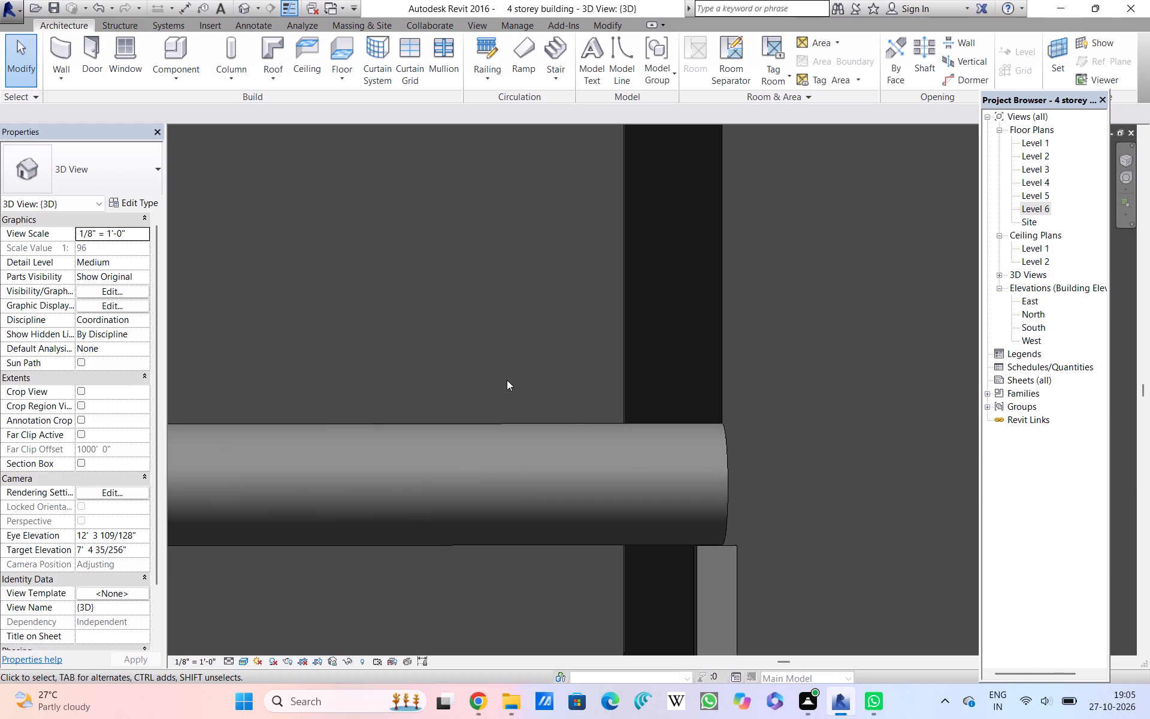
scroll(507, 380, "down", 2)
scroll(507, 380, "up", 5)
scroll(507, 380, "down", 3)
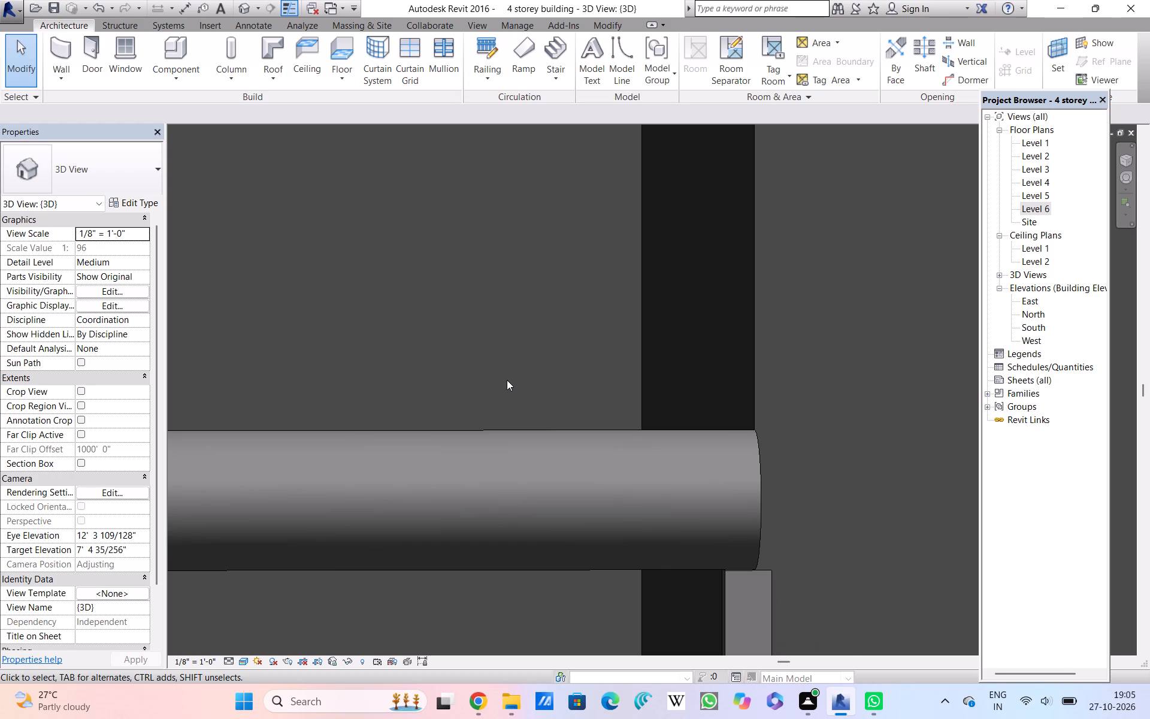
scroll(507, 380, "up", 3)
scroll(507, 380, "down", 3)
scroll(507, 380, "up", 2)
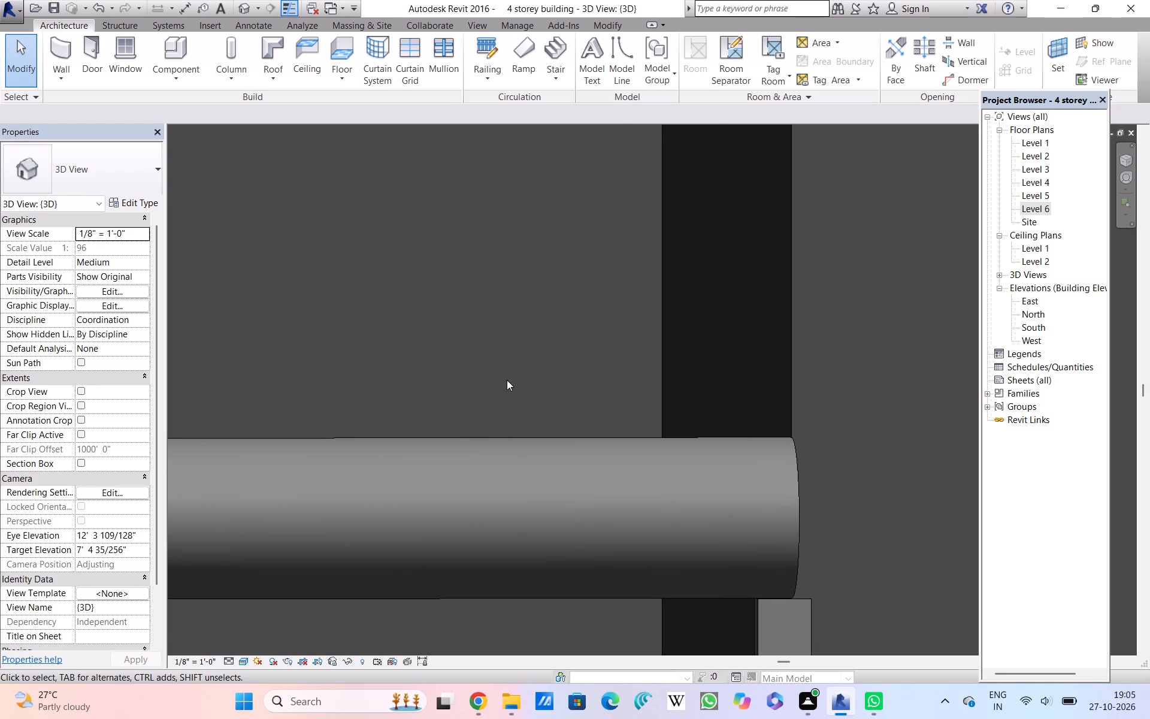
scroll(507, 380, "down", 5)
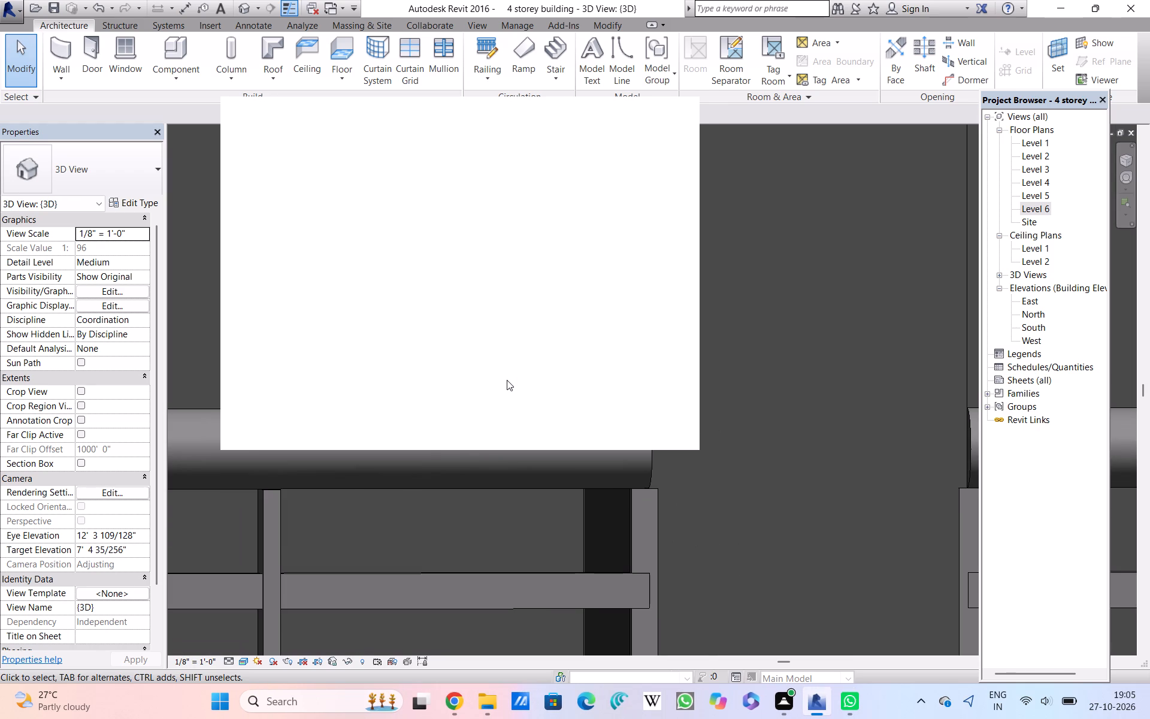
Close the blank pop-up window covering the balcony railing in the 3D view.
scroll(507, 380, "up", 3)
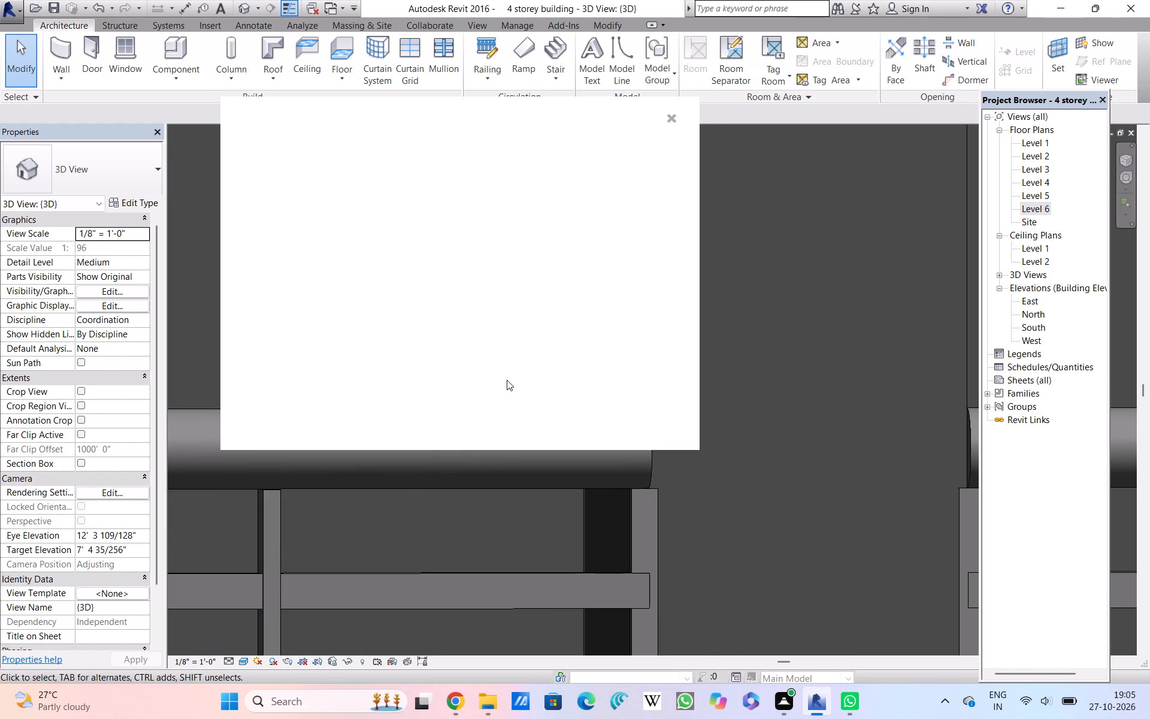
scroll(507, 380, "down", 2)
scroll(507, 380, "up", 1)
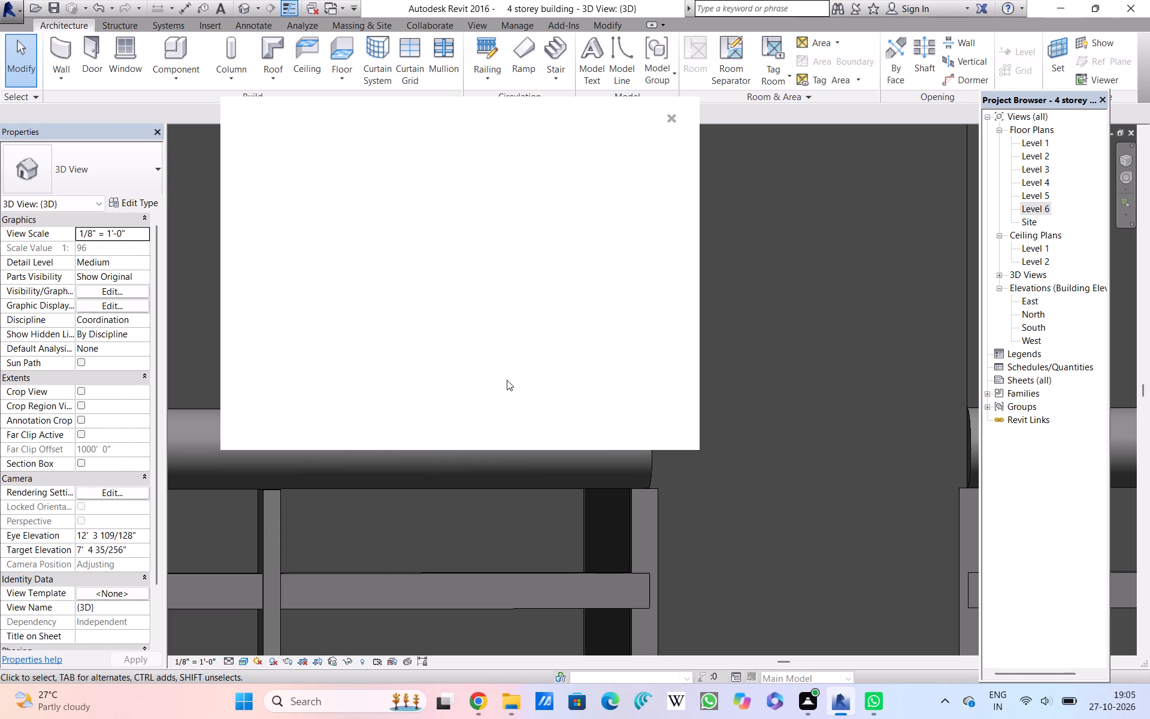
scroll(507, 380, "up", 4)
triple_click(674, 116)
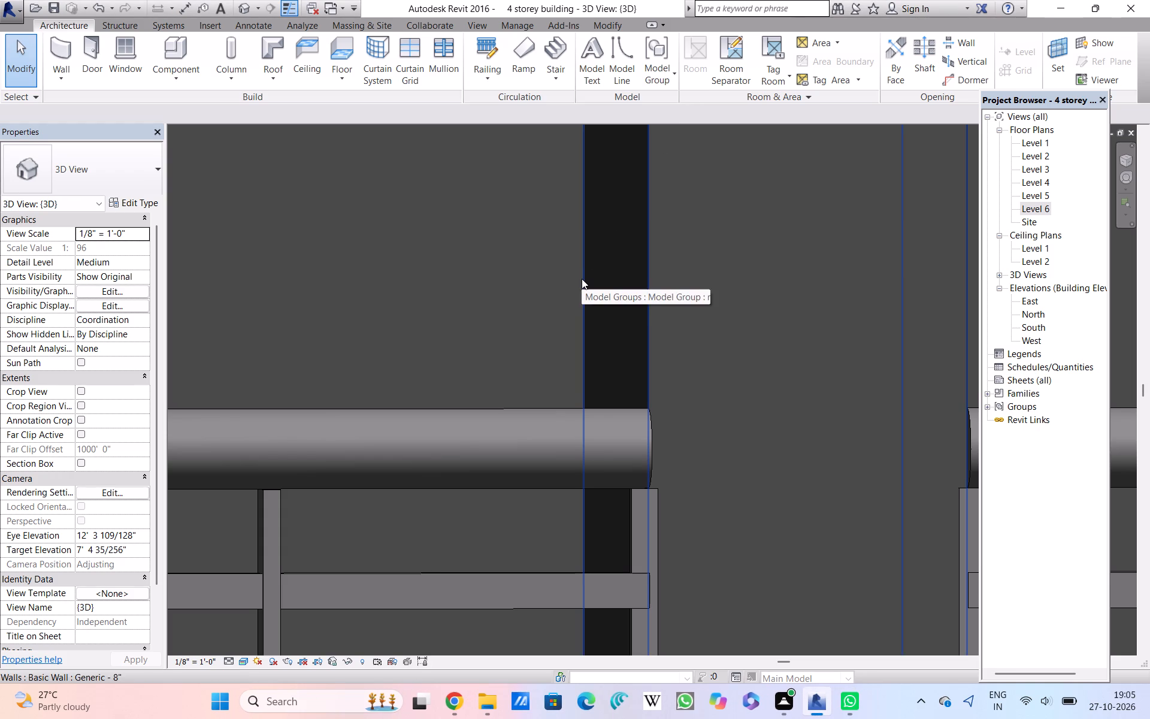
Examine the facing ends of the two balcony railings and how the round handrail ends beside the dark wall strip.
scroll(582, 279, "down", 3)
scroll(582, 279, "up", 2)
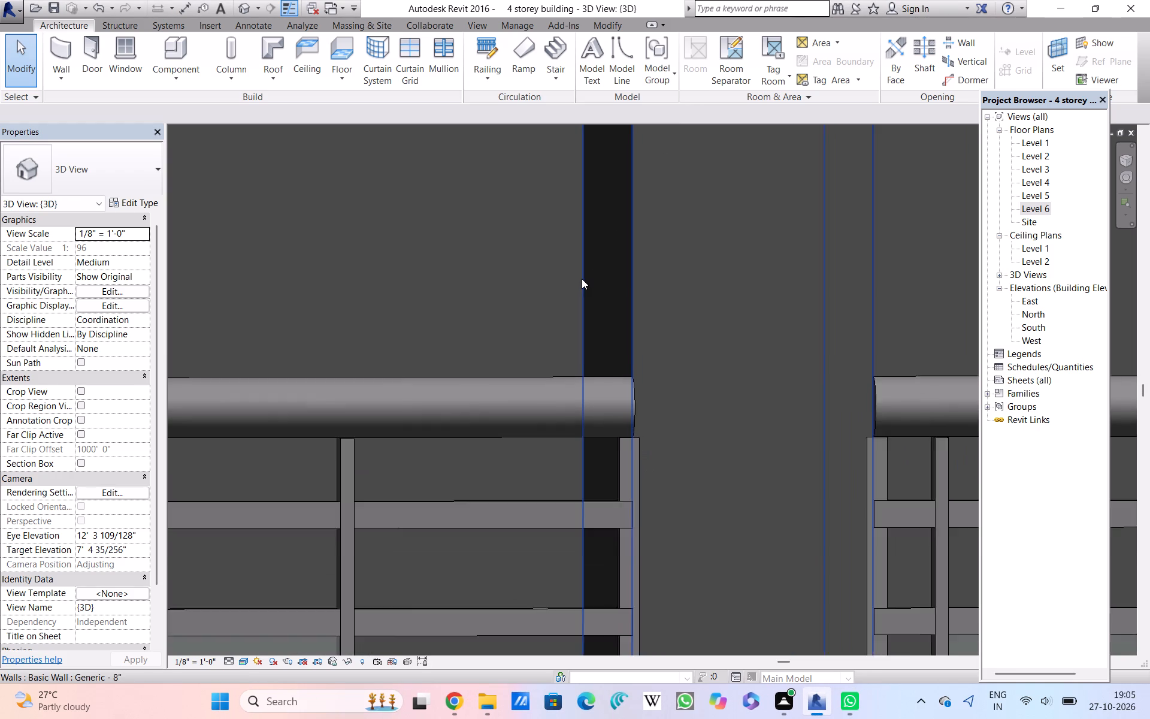
scroll(582, 279, "down", 2)
scroll(530, 292, "up", 1)
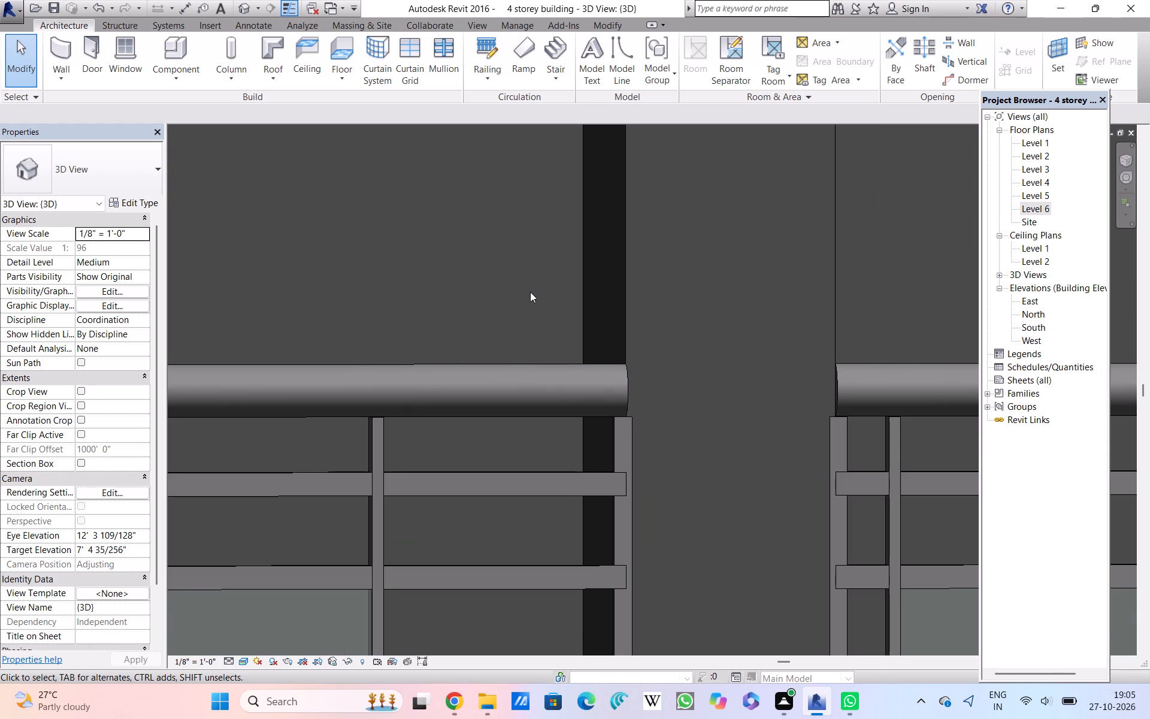
scroll(530, 292, "up", 1)
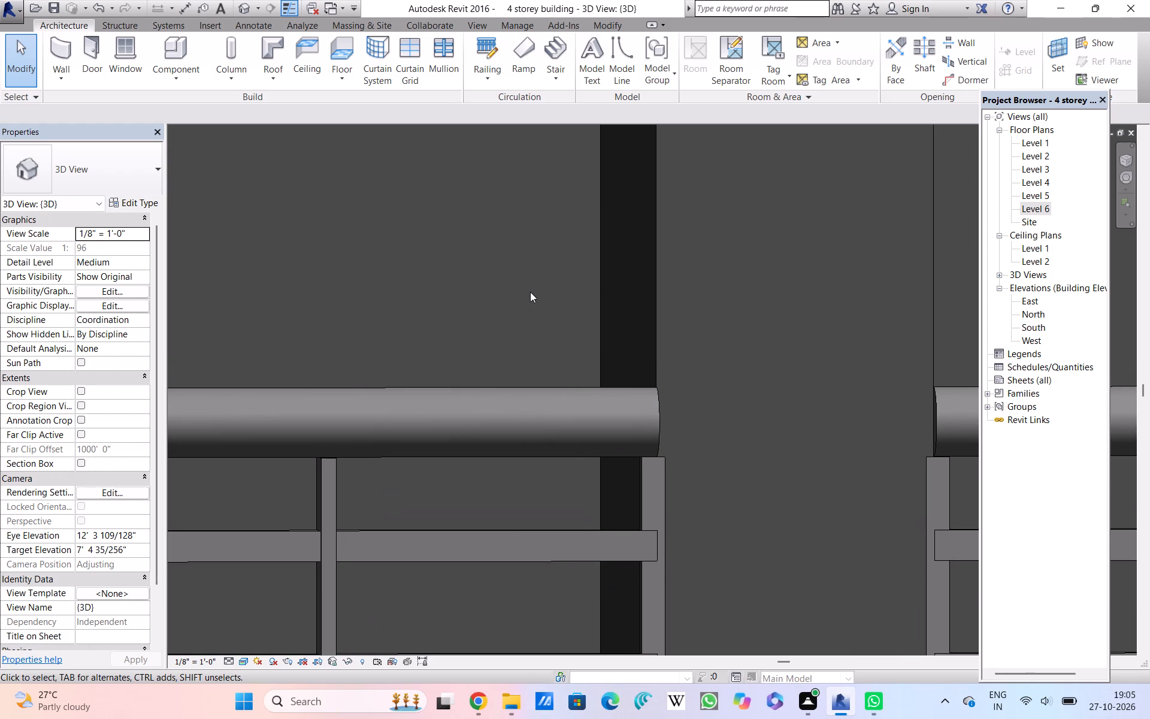
scroll(530, 292, "down", 1)
scroll(530, 292, "up", 6)
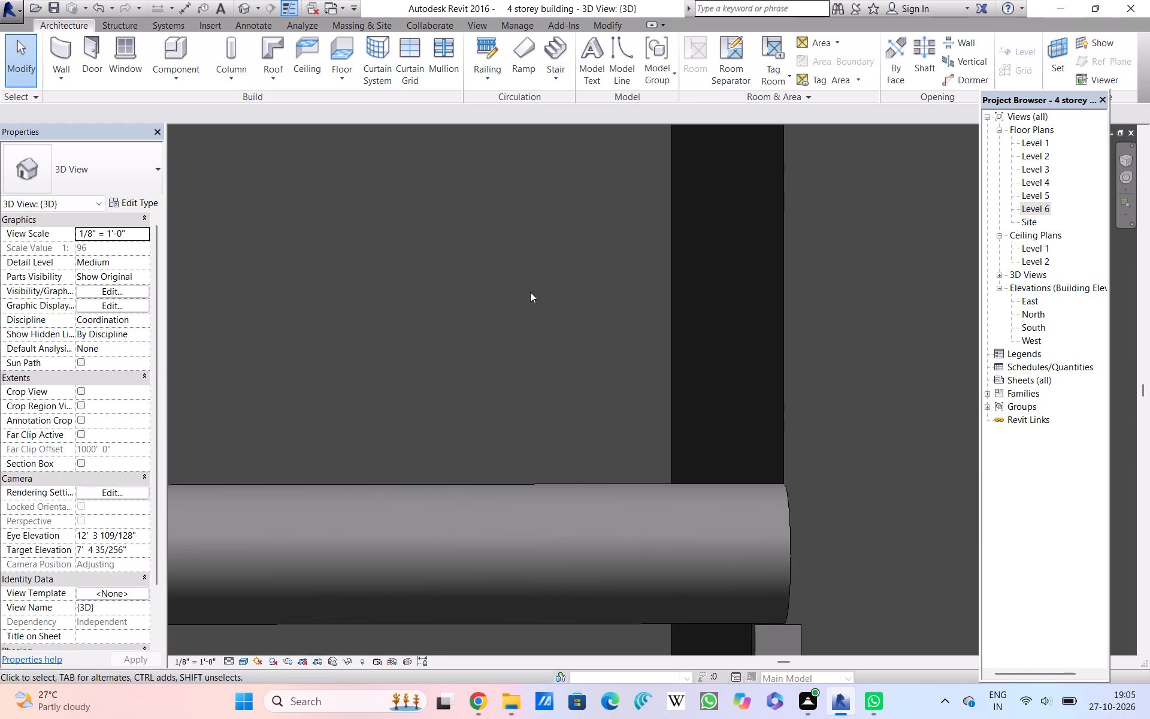
scroll(530, 292, "down", 3)
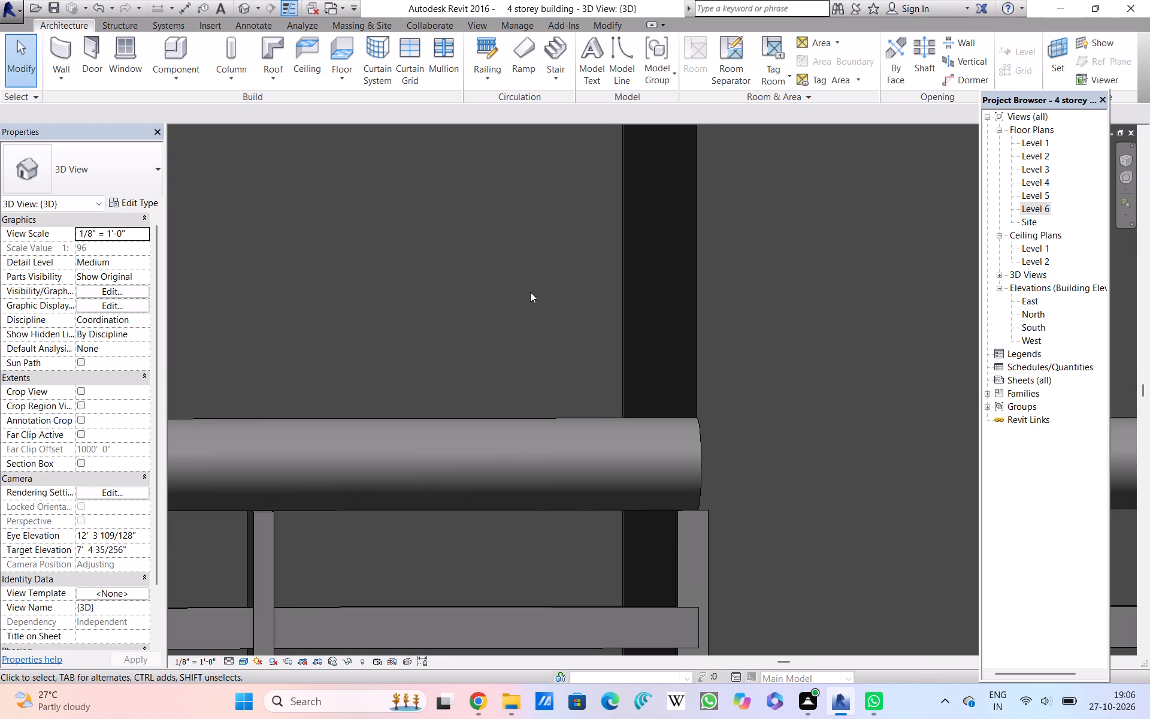
scroll(530, 292, "up", 5)
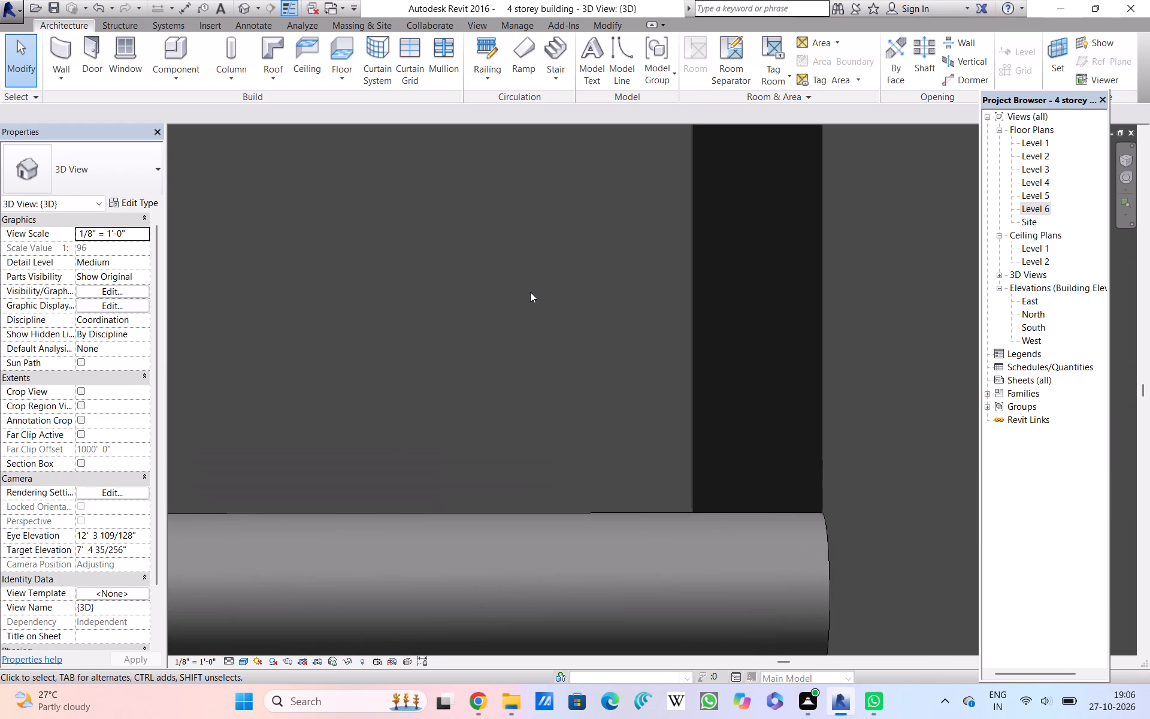
scroll(530, 292, "up", 2)
scroll(530, 292, "down", 3)
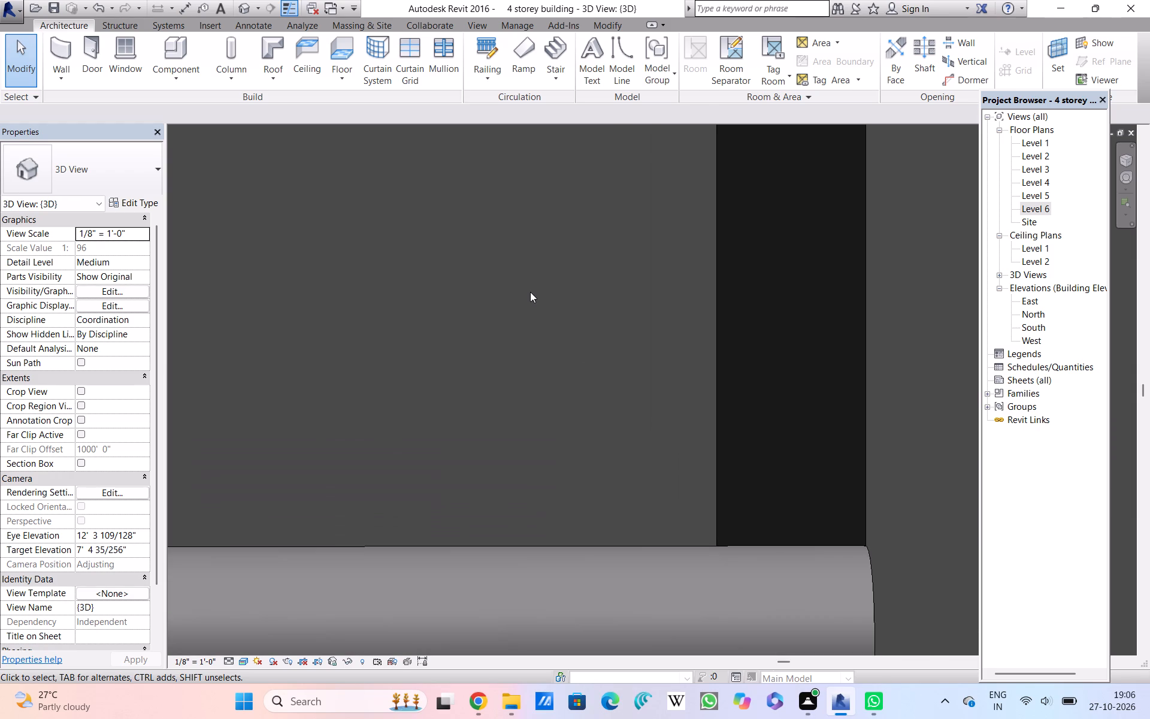
scroll(530, 292, "down", 4)
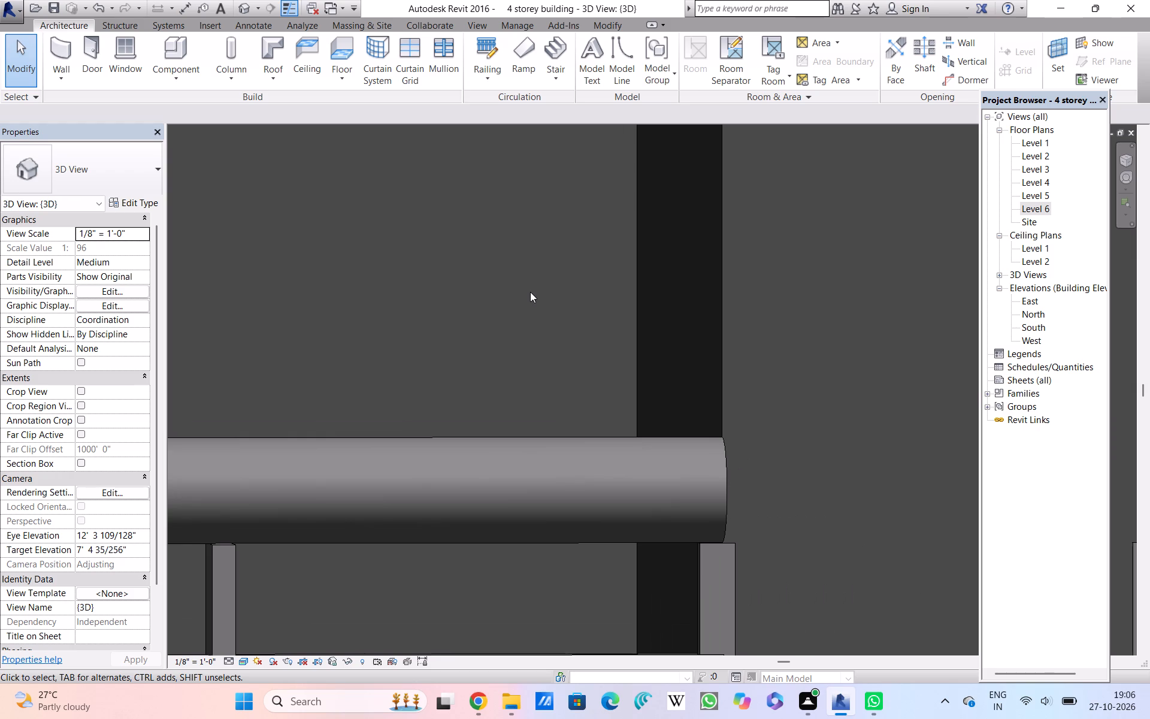
scroll(530, 292, "up", 2)
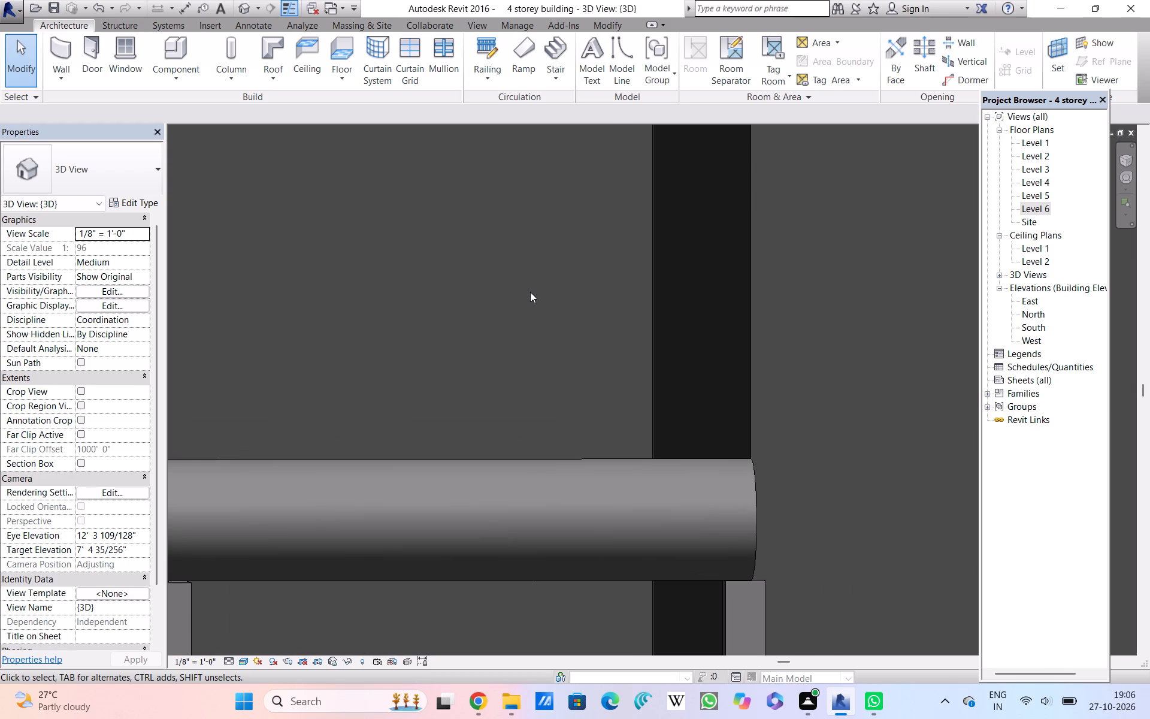
scroll(530, 292, "up", 1)
scroll(530, 292, "down", 3)
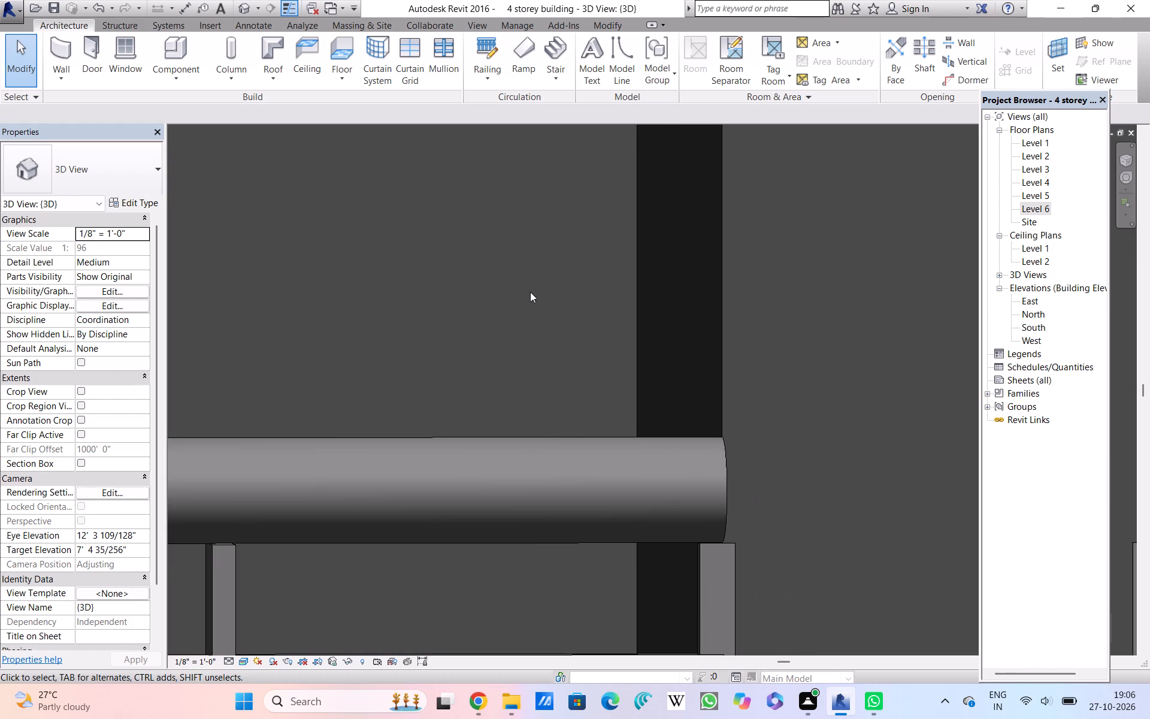
scroll(530, 292, "up", 4)
scroll(530, 292, "down", 2)
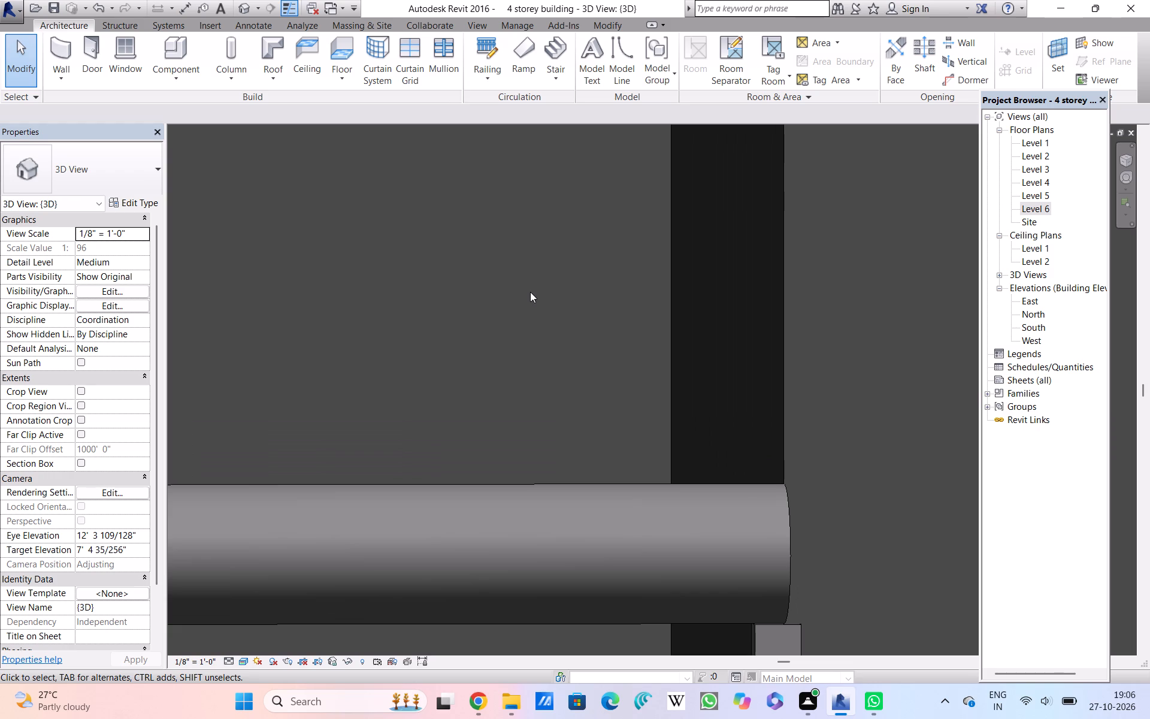
scroll(530, 292, "up", 3)
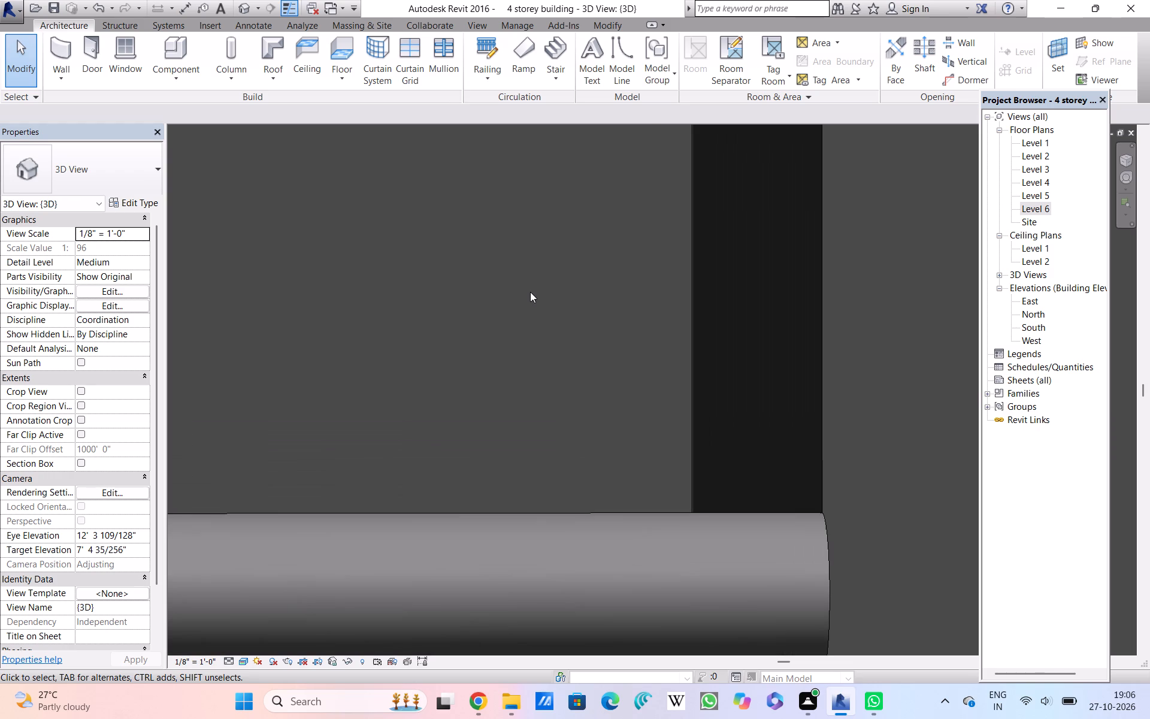
scroll(530, 292, "down", 2)
Examine the balcony railing's round handrail end, end post and horizontal rails against the neighbouring railing.
scroll(530, 292, "down", 4)
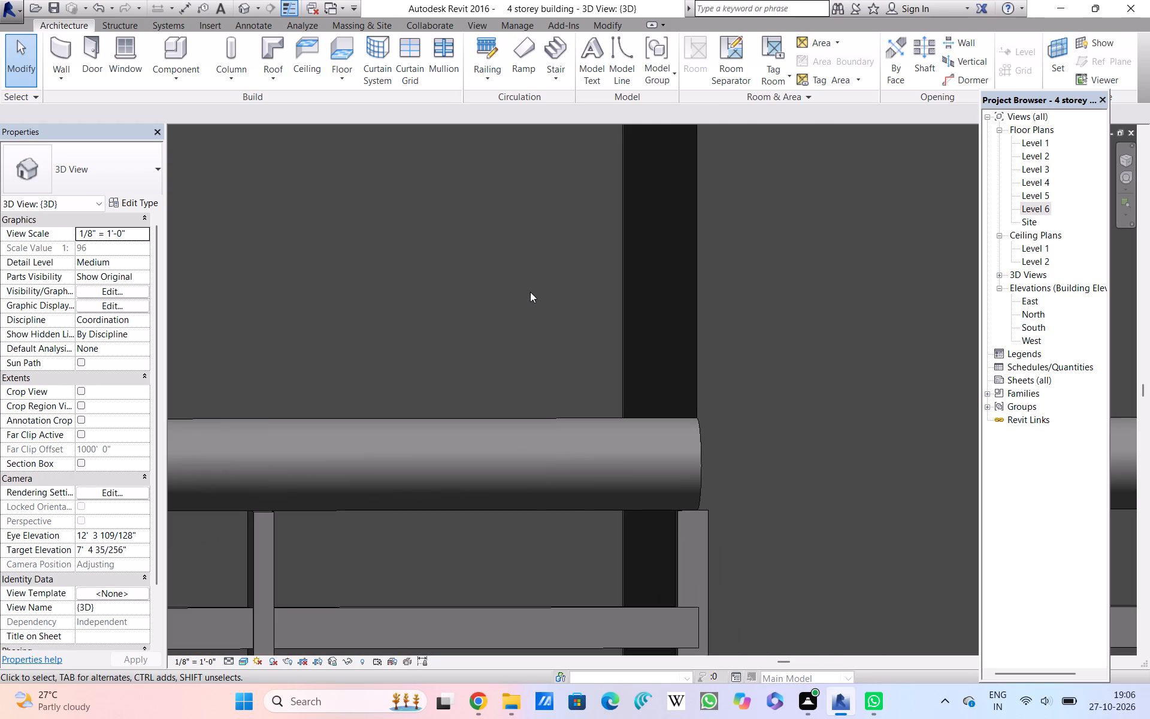
scroll(530, 292, "down", 1)
scroll(530, 292, "up", 2)
scroll(530, 292, "down", 2)
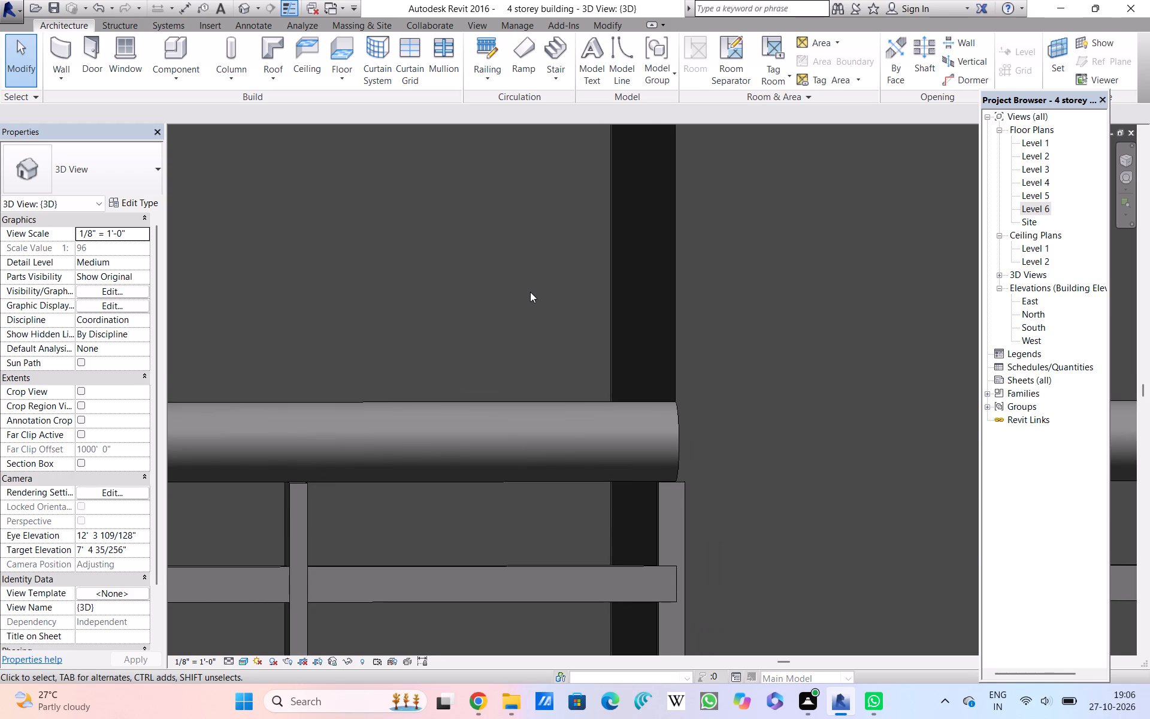
scroll(530, 292, "up", 2)
scroll(530, 292, "down", 2)
scroll(530, 292, "up", 1)
scroll(530, 292, "down", 1)
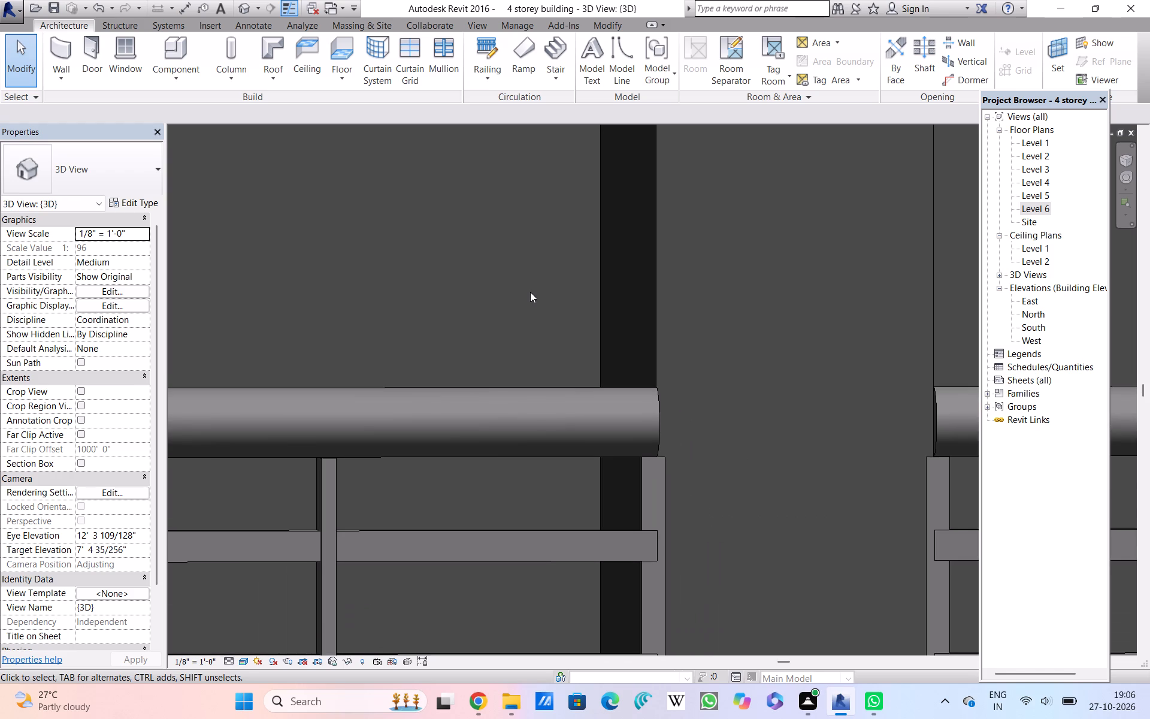
scroll(530, 292, "up", 2)
scroll(530, 292, "down", 3)
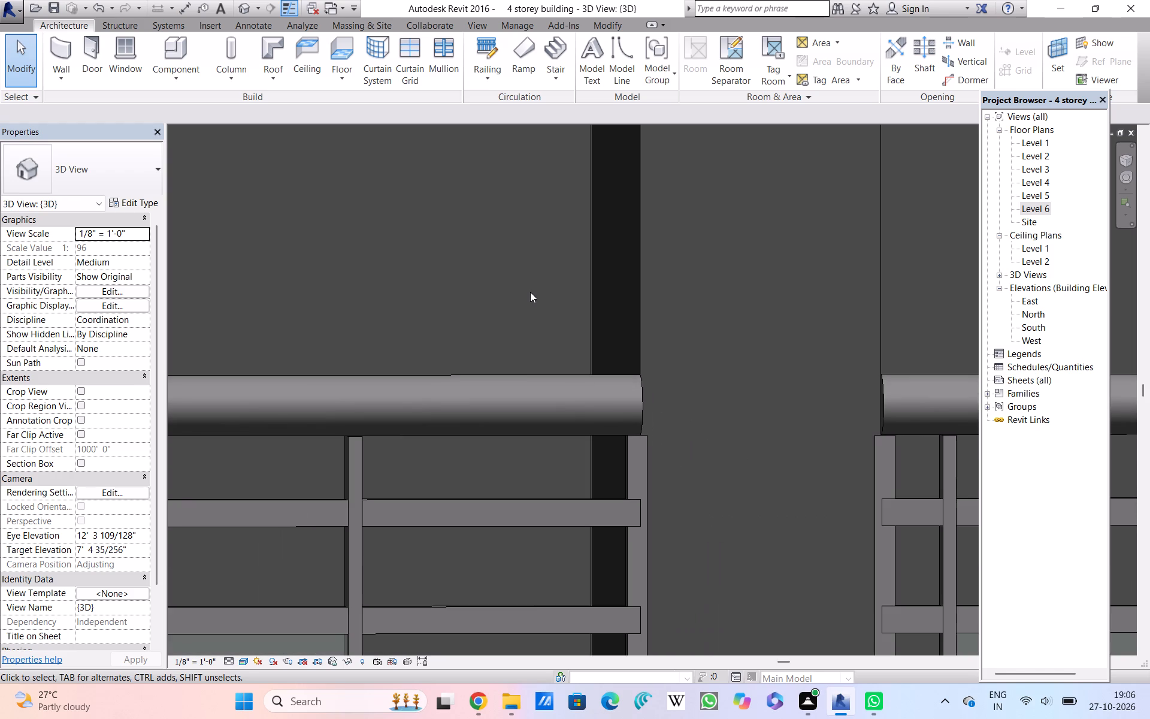
scroll(530, 292, "up", 2)
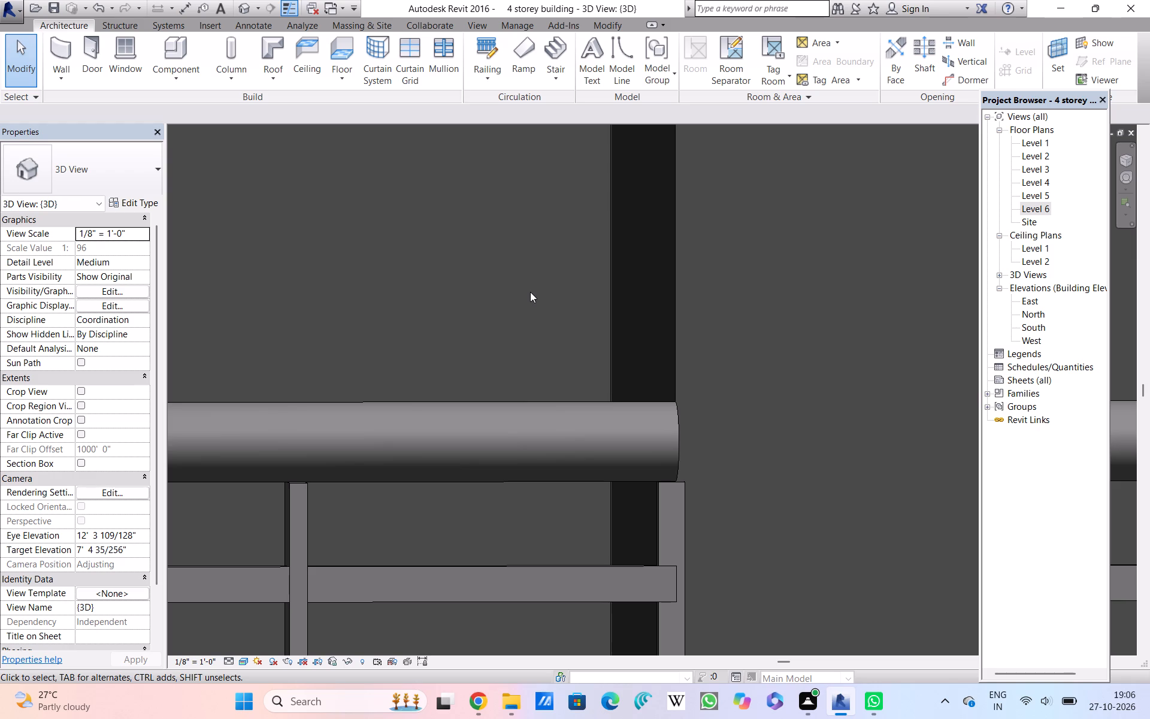
scroll(530, 292, "up", 1)
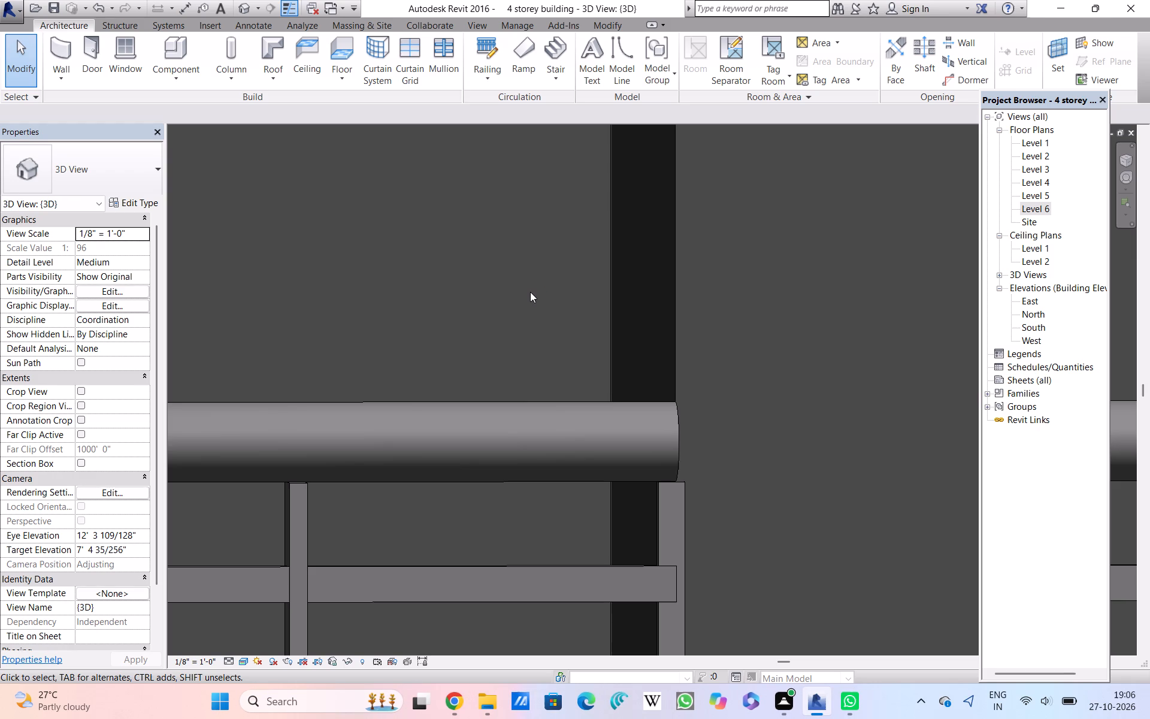
scroll(530, 292, "up", 1)
scroll(530, 292, "down", 1)
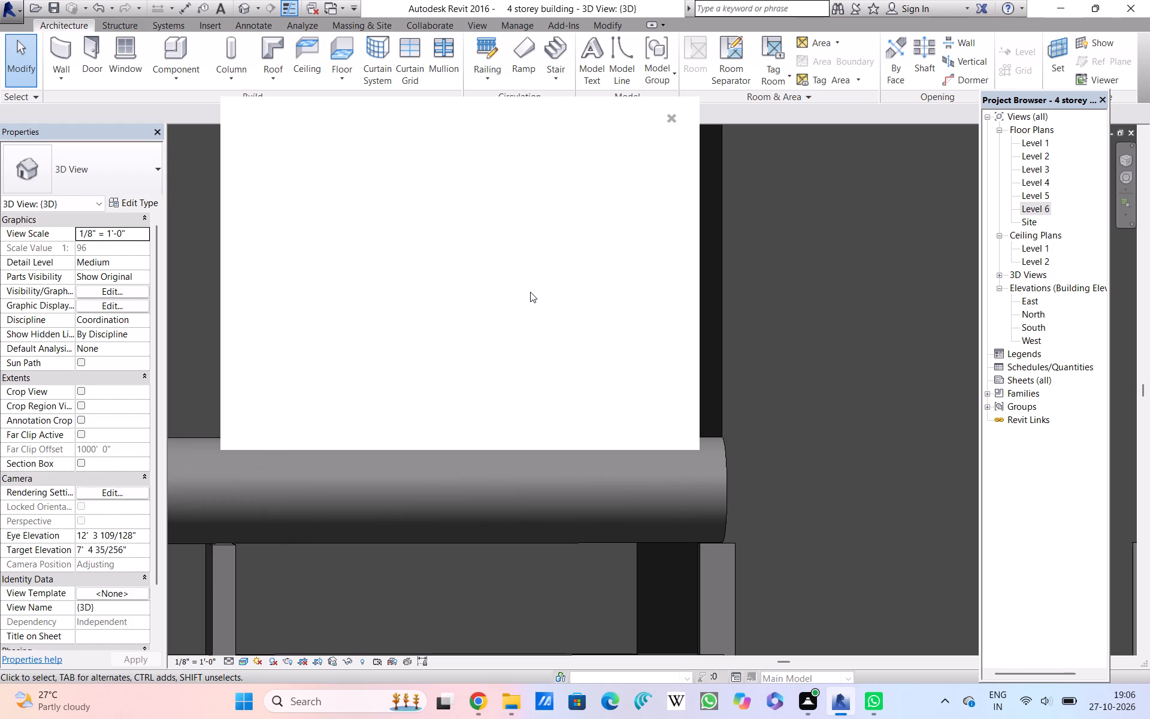
Close the blank pop-up window covering the balcony railing in the 3D view.
scroll(530, 292, "up", 4)
scroll(530, 292, "down", 7)
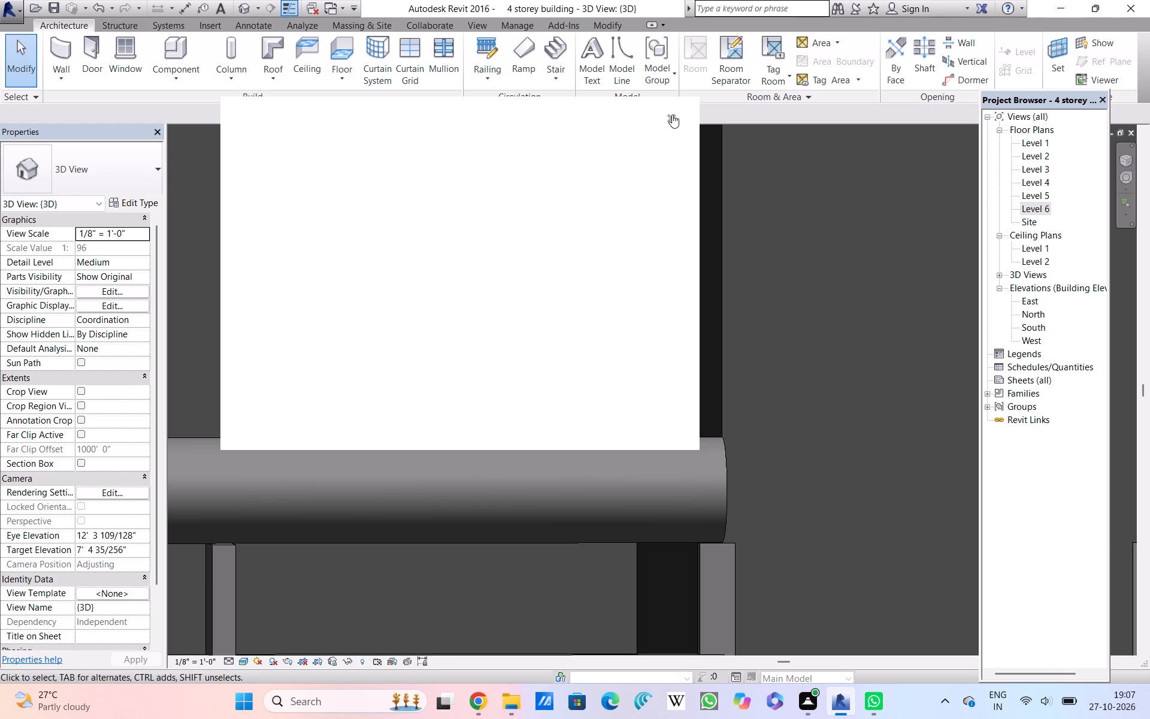
triple_click(672, 114)
left_click(671, 117)
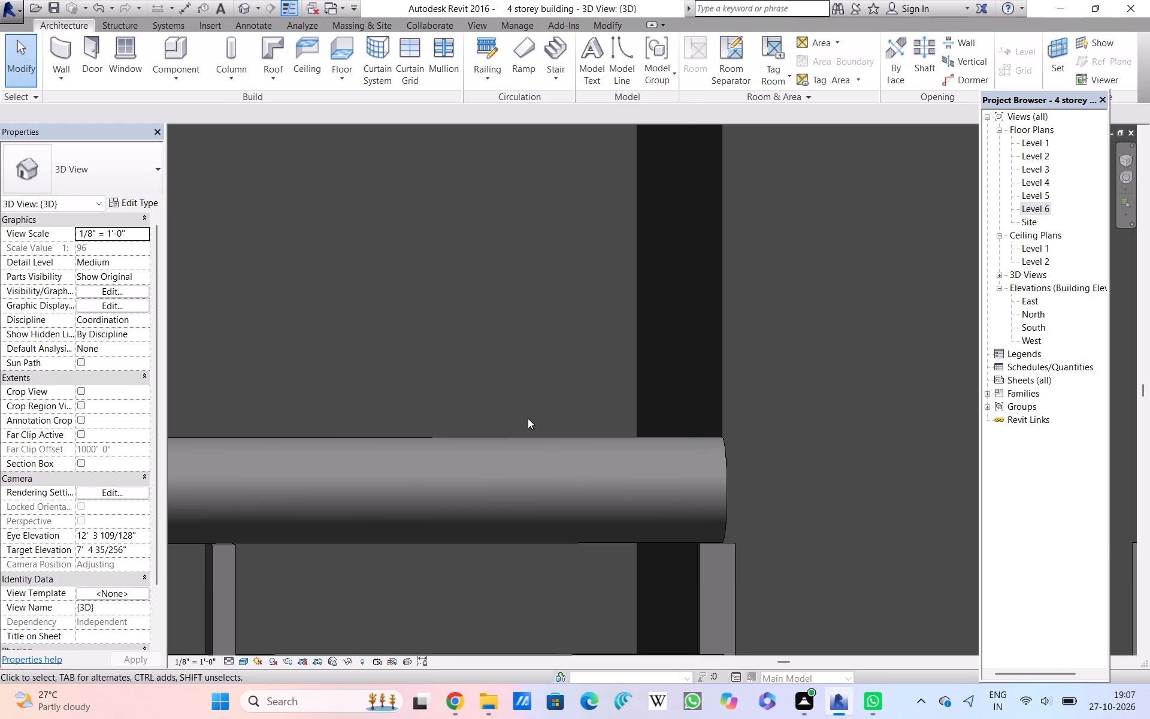
Examine the gap between the two balcony railings and the round handrail's end beside the dark wall strip.
scroll(528, 418, "down", 7)
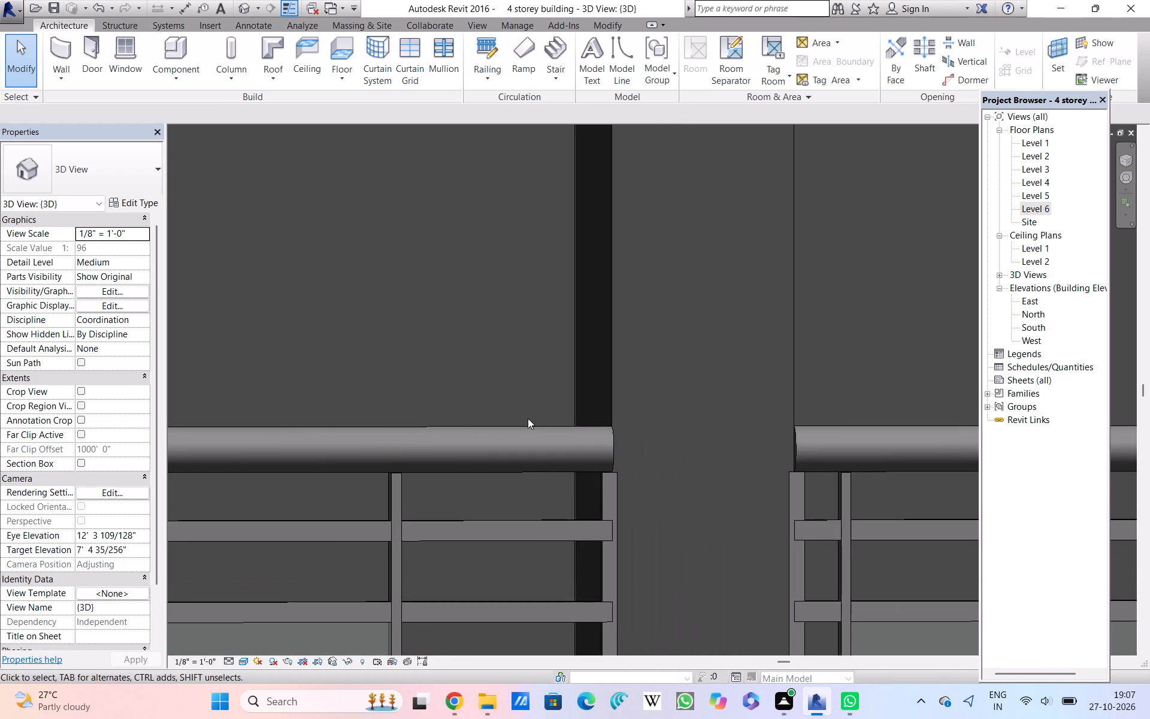
scroll(528, 418, "down", 4)
scroll(528, 418, "up", 8)
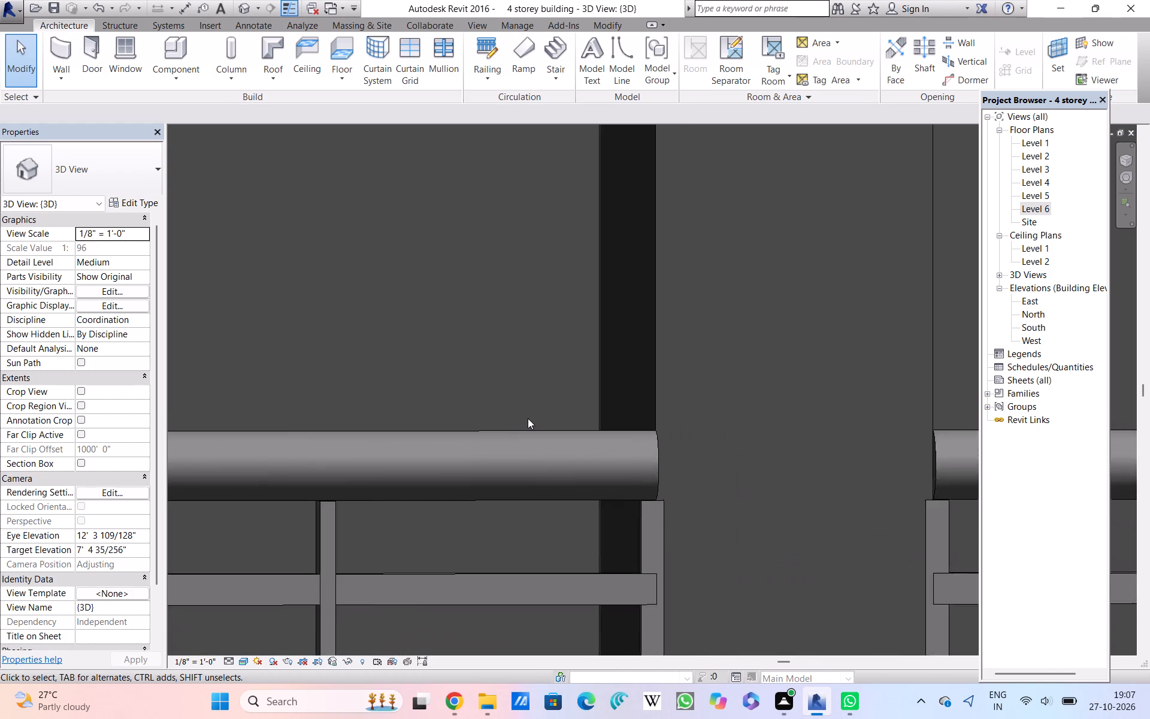
scroll(528, 418, "up", 3)
scroll(528, 418, "down", 3)
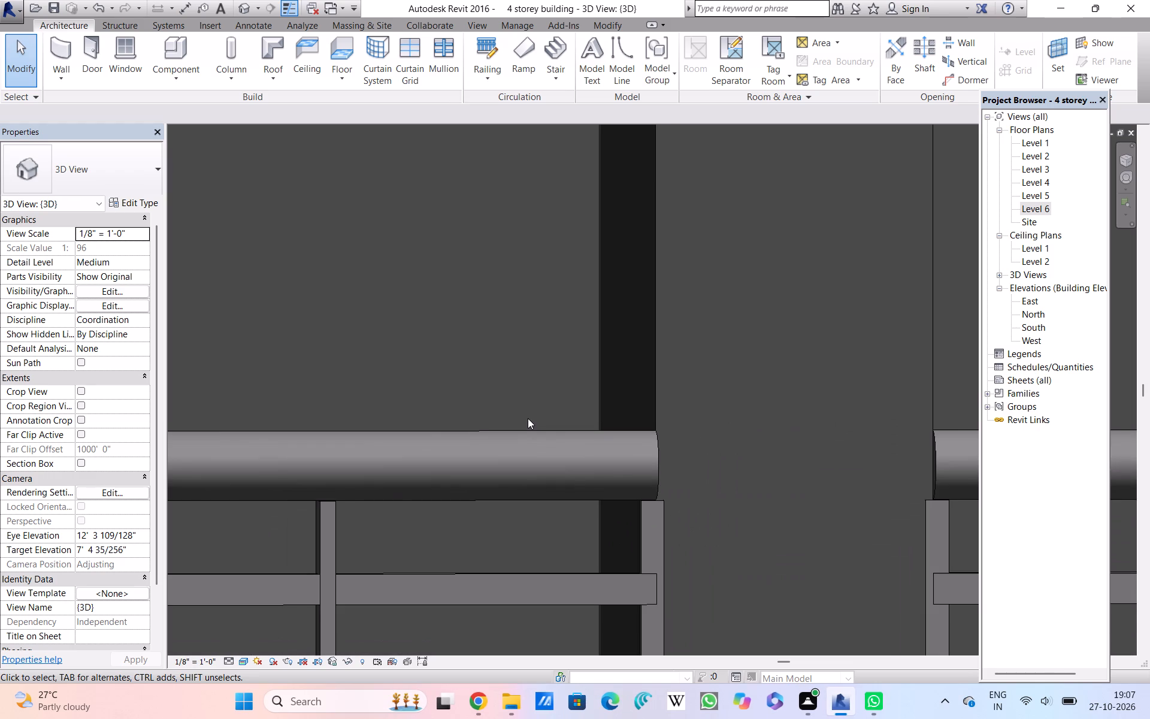
scroll(528, 418, "down", 5)
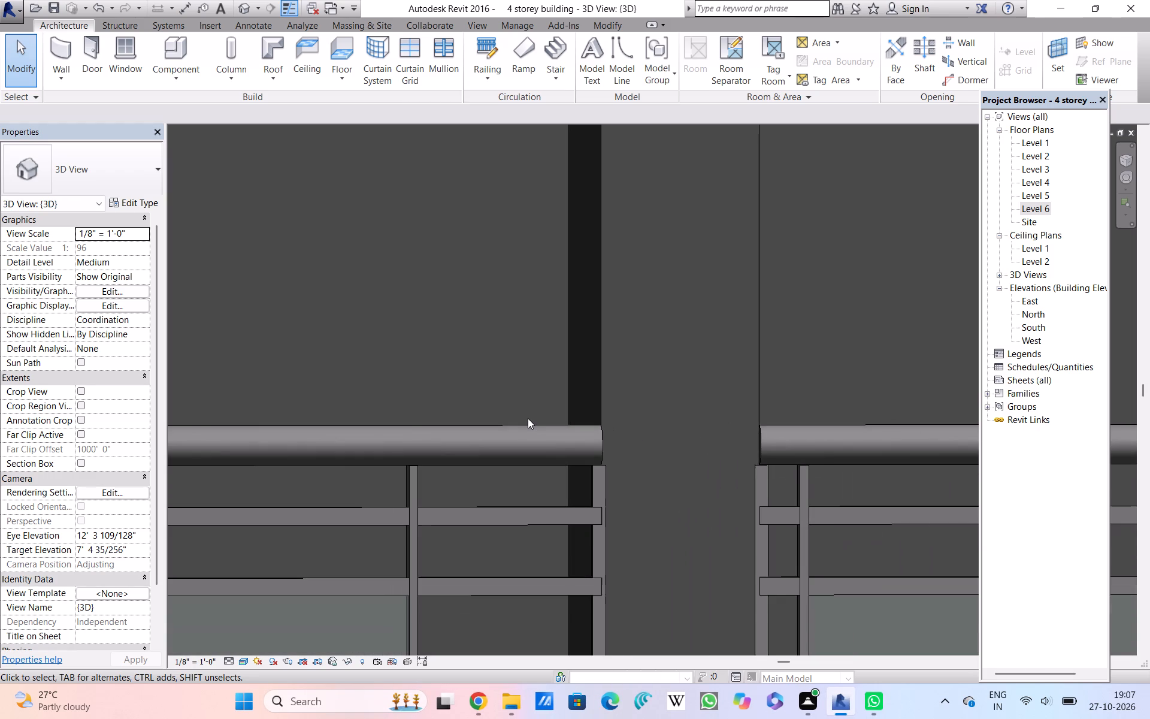
scroll(528, 418, "up", 6)
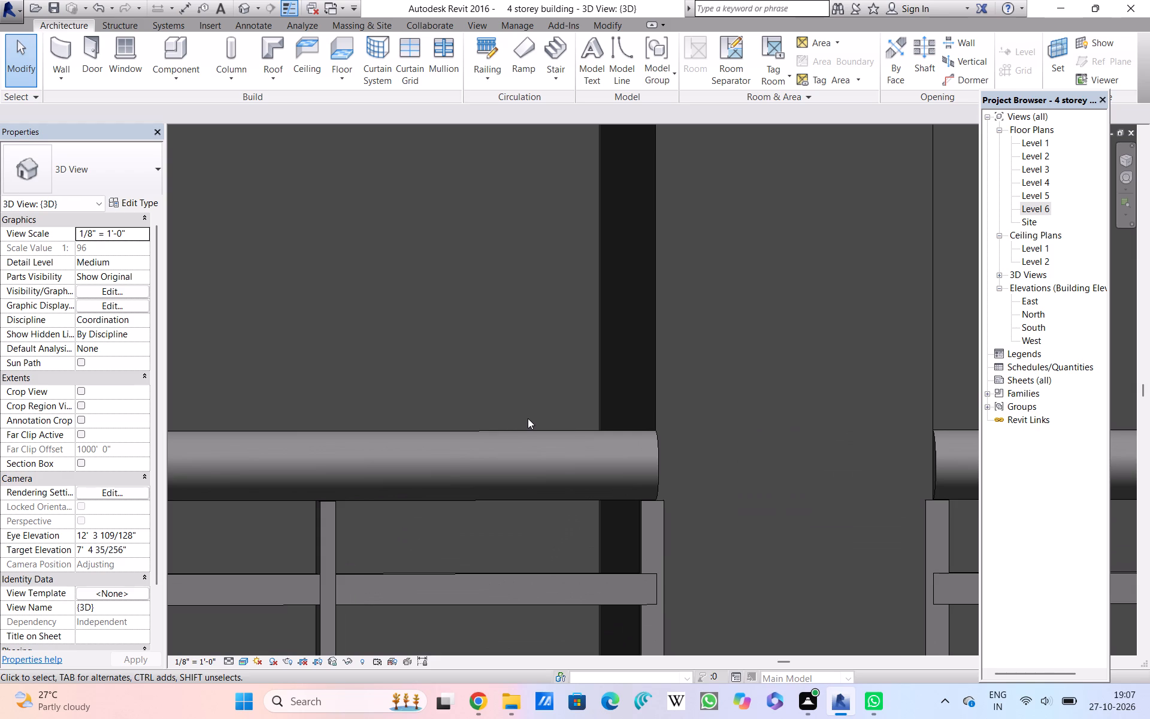
scroll(528, 418, "up", 3)
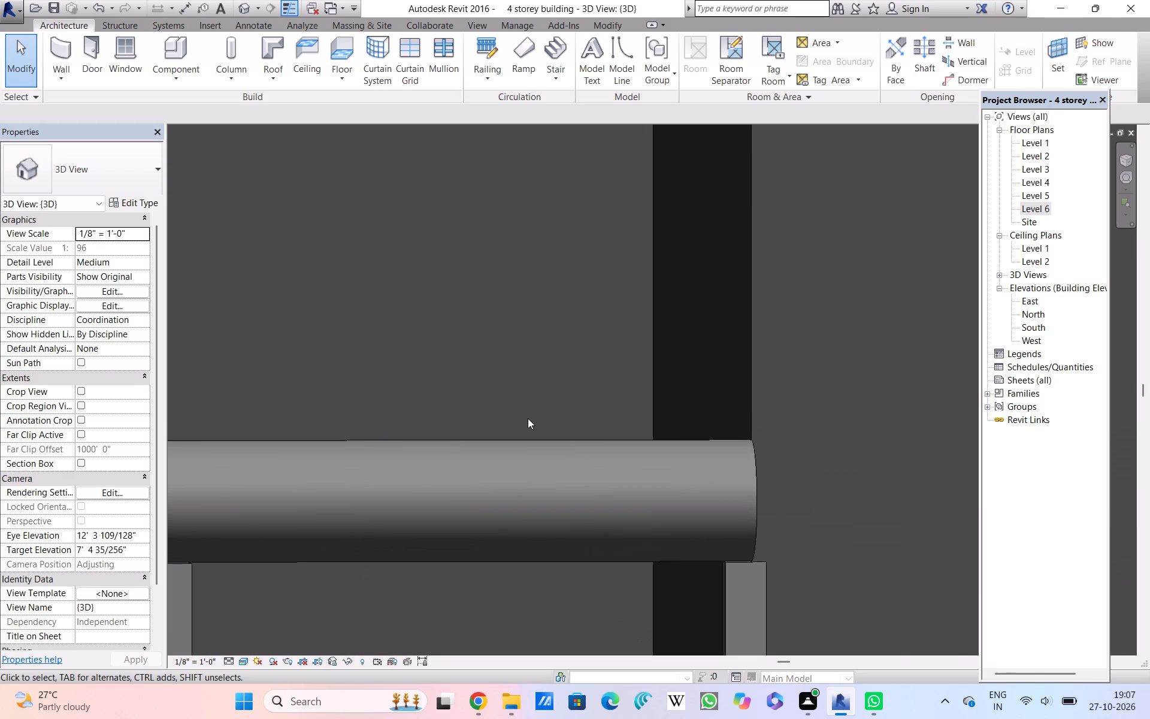
scroll(528, 418, "up", 3)
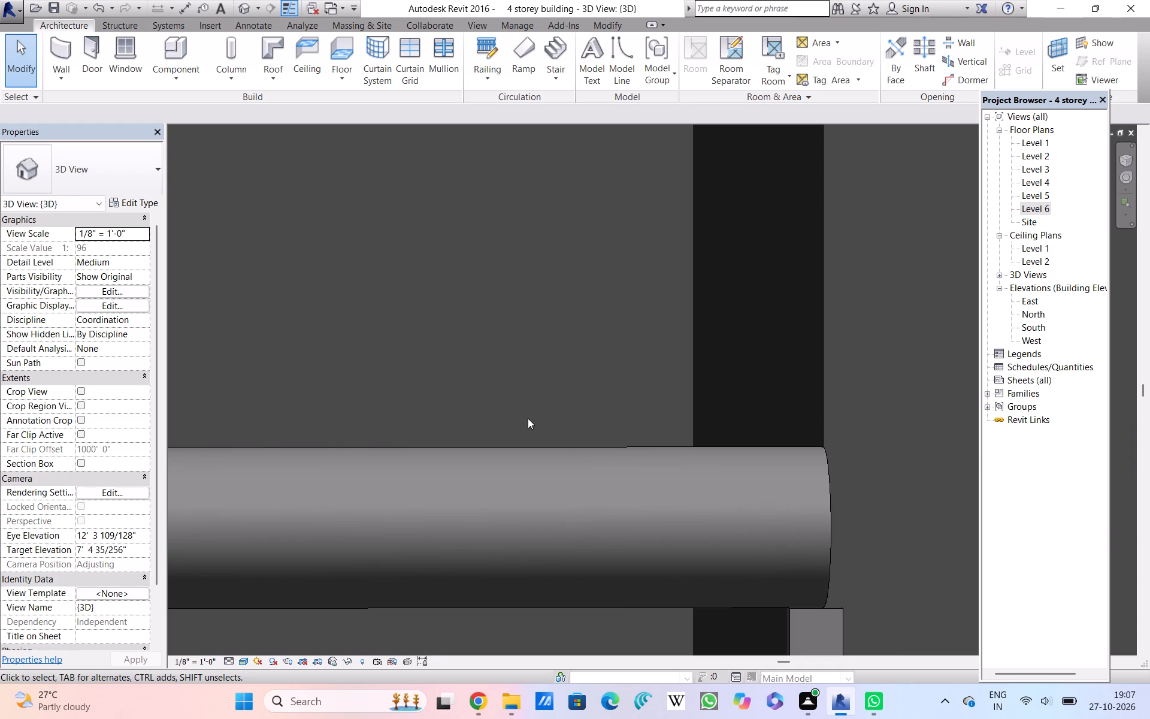
scroll(528, 418, "up", 3)
scroll(528, 418, "down", 2)
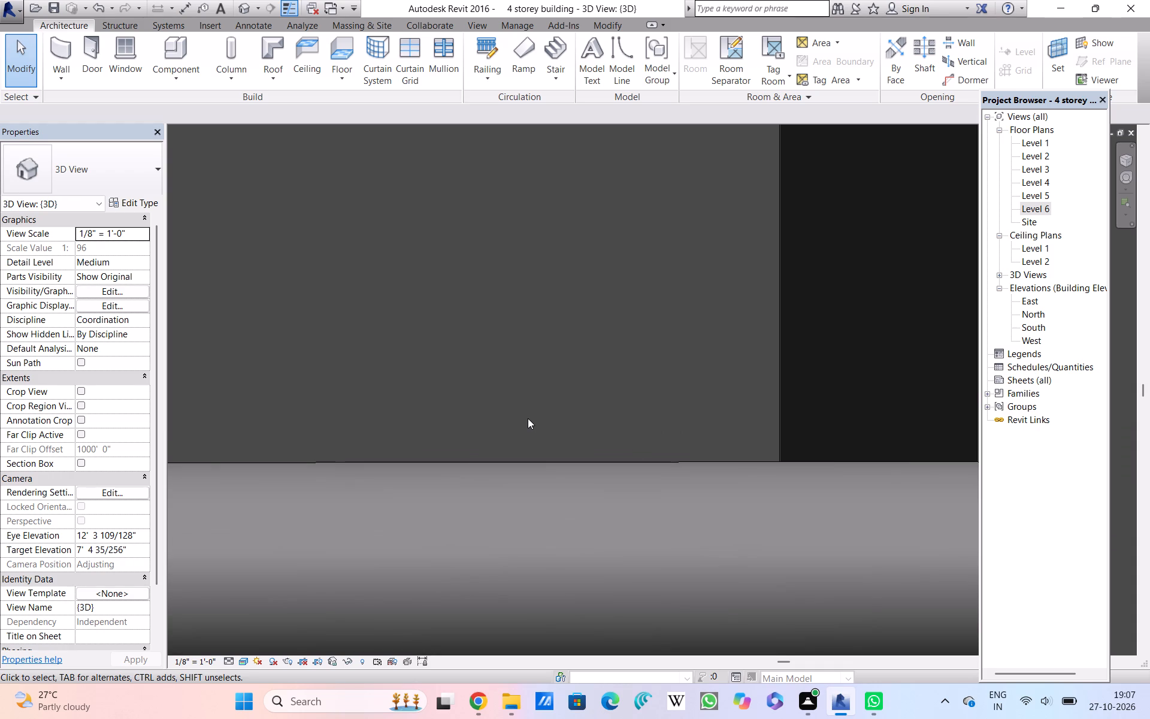
scroll(528, 418, "down", 4)
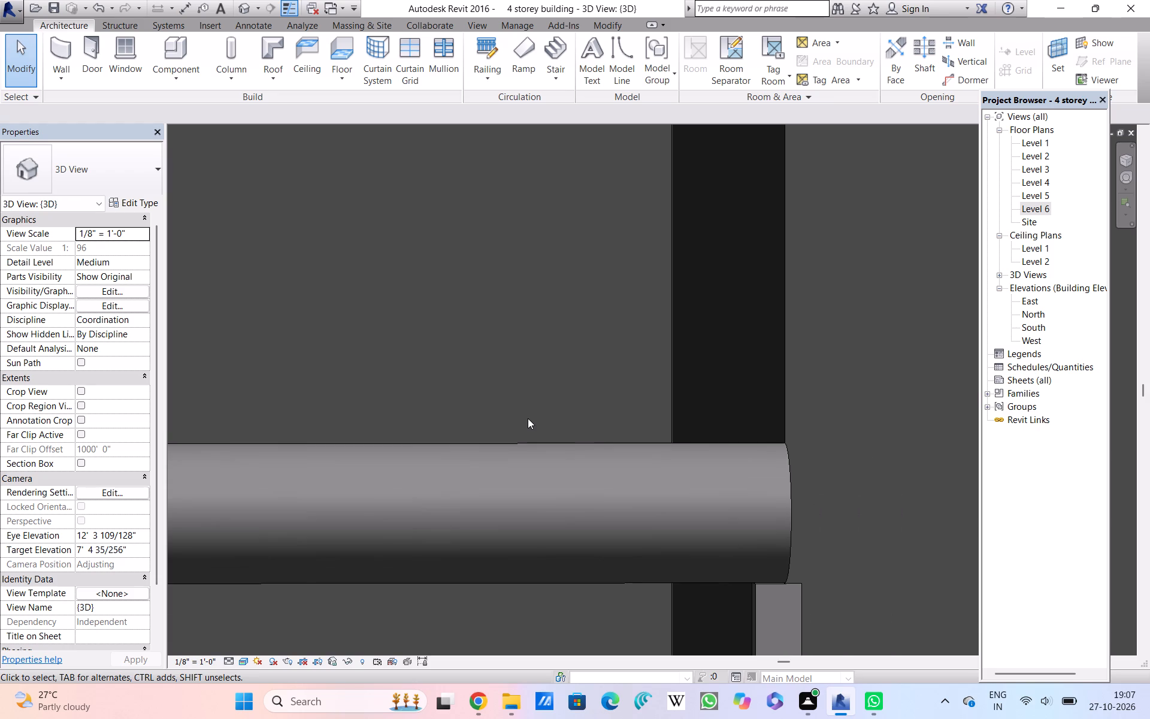
scroll(528, 418, "down", 4)
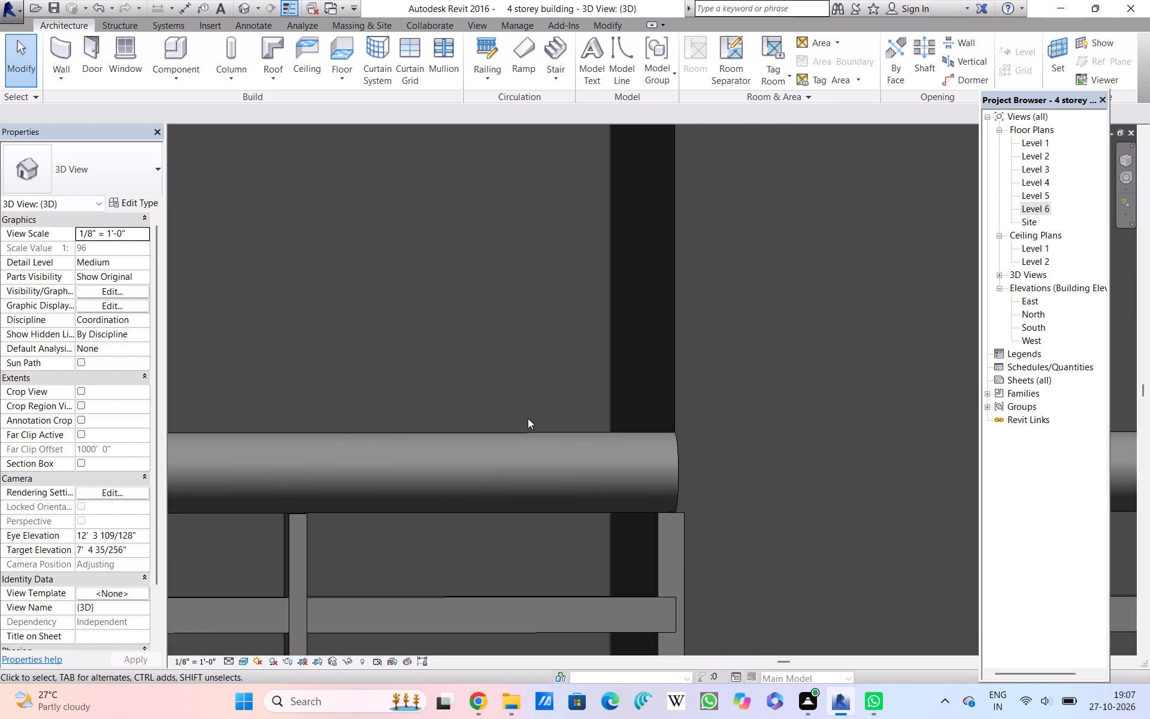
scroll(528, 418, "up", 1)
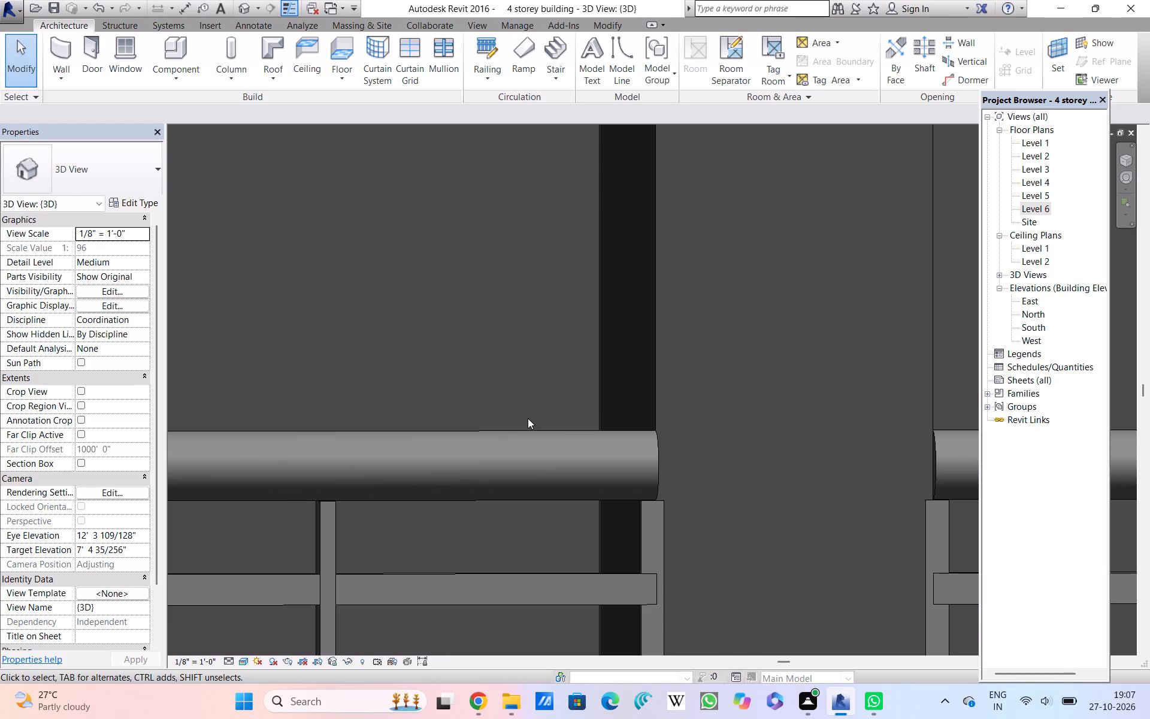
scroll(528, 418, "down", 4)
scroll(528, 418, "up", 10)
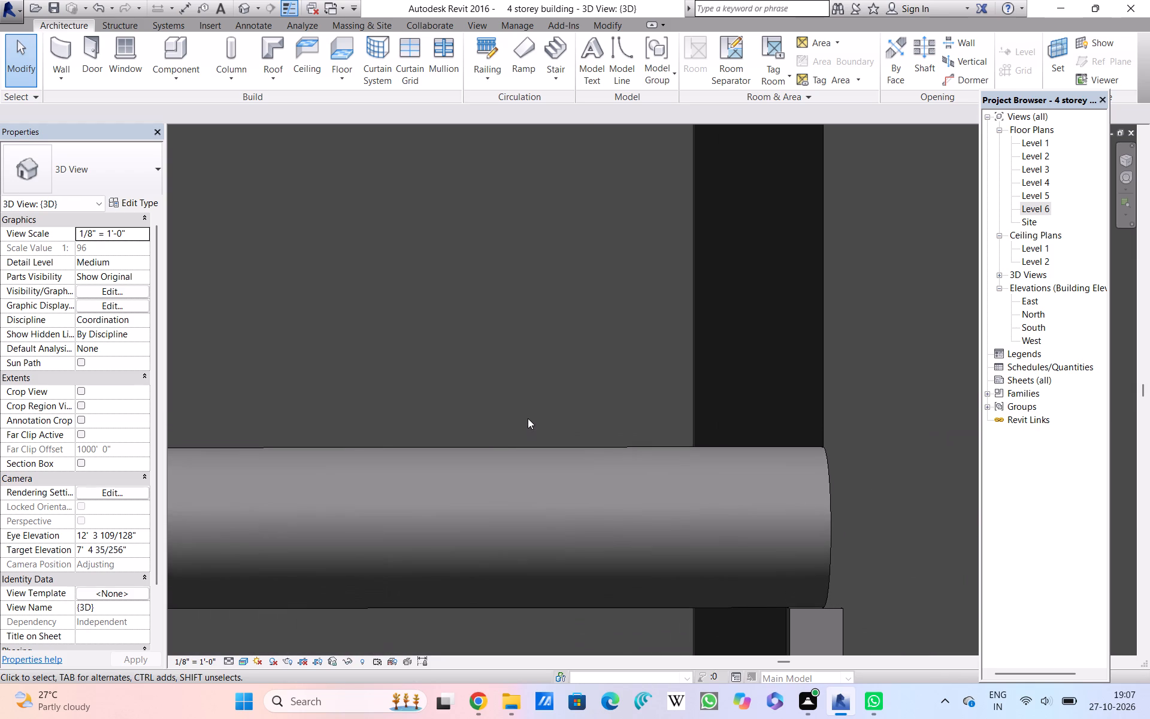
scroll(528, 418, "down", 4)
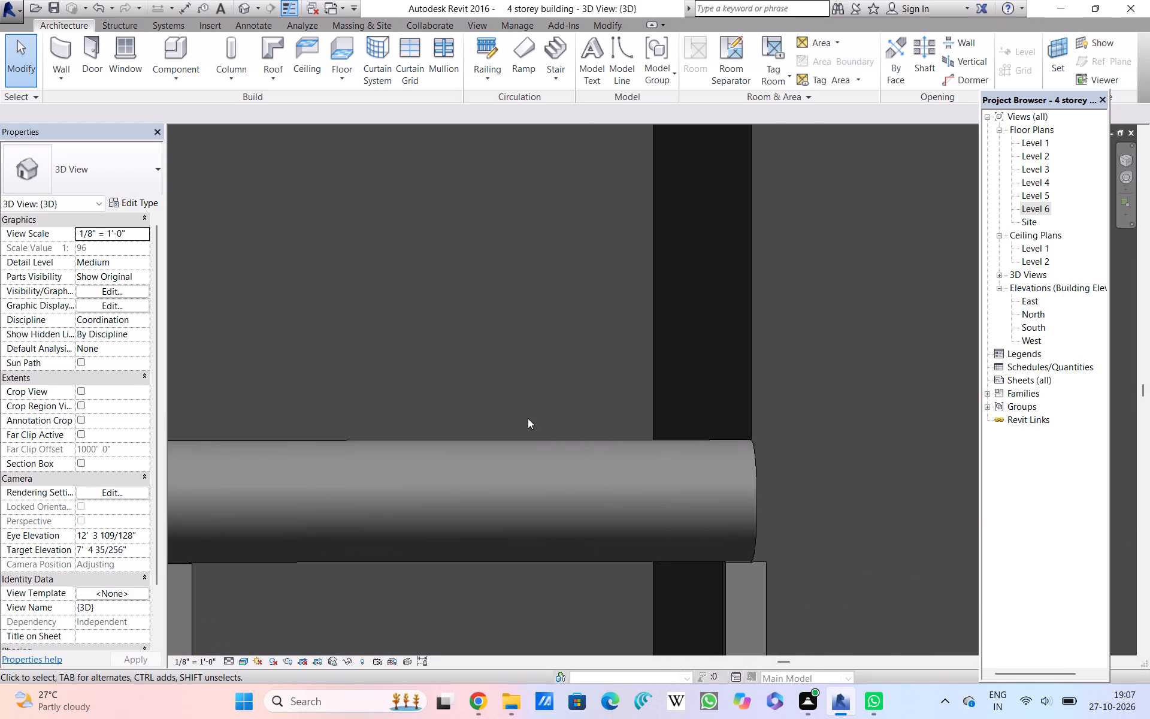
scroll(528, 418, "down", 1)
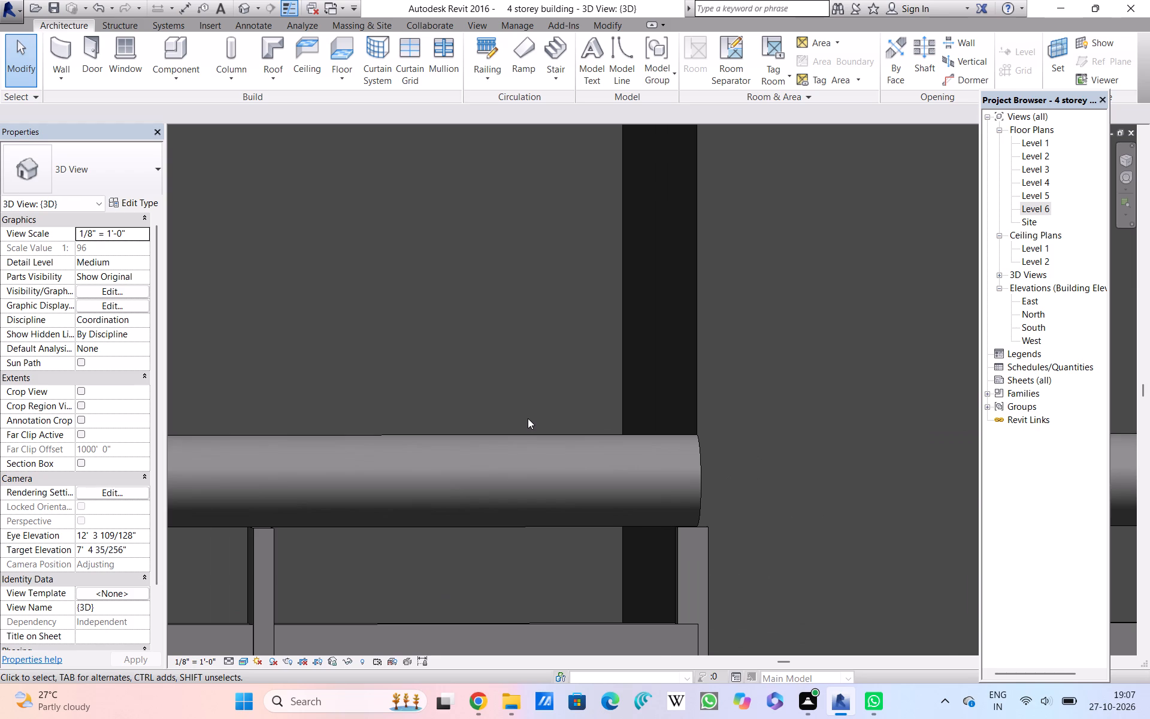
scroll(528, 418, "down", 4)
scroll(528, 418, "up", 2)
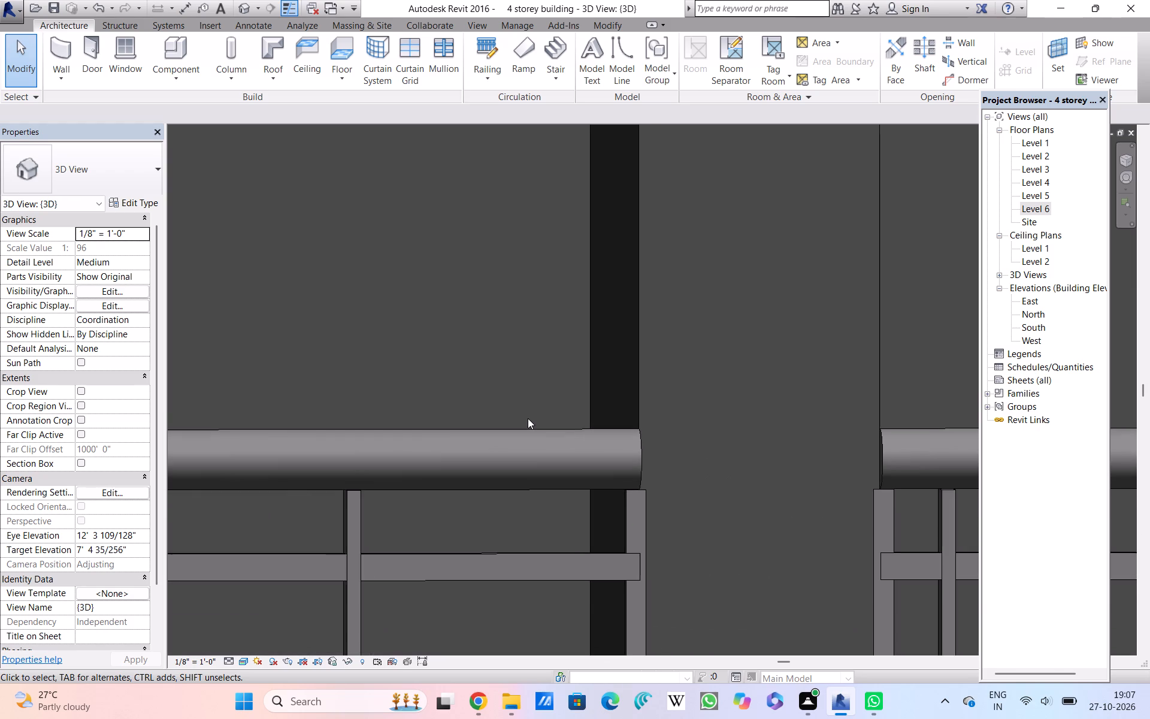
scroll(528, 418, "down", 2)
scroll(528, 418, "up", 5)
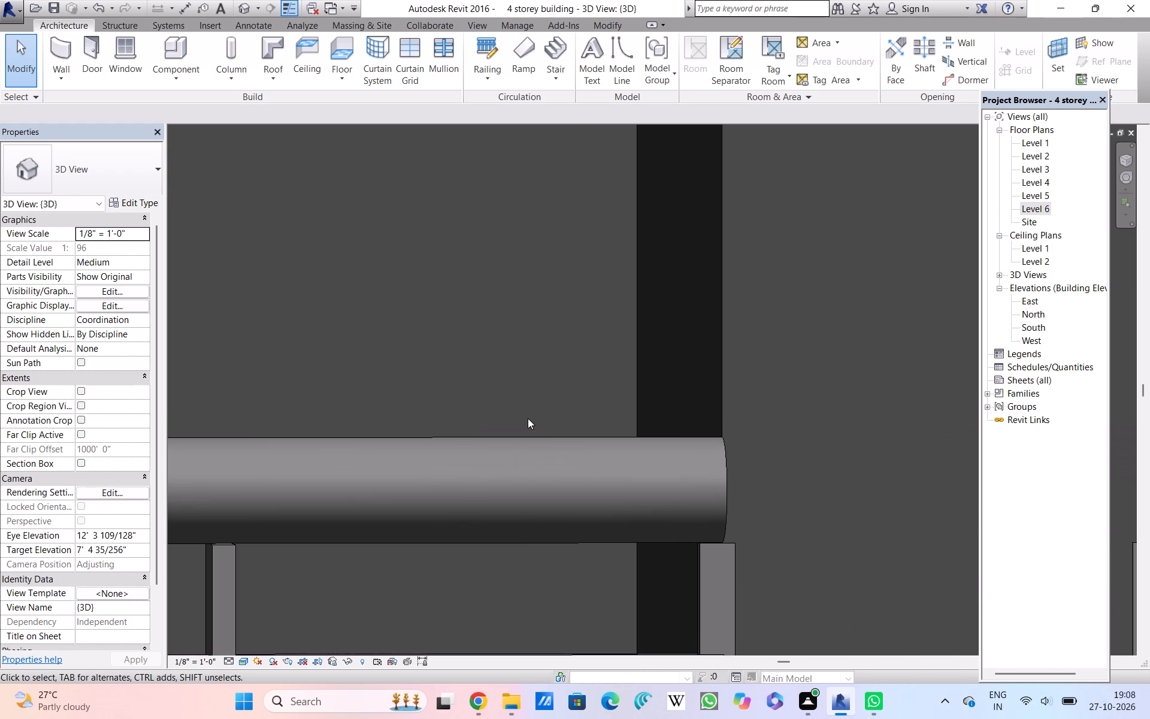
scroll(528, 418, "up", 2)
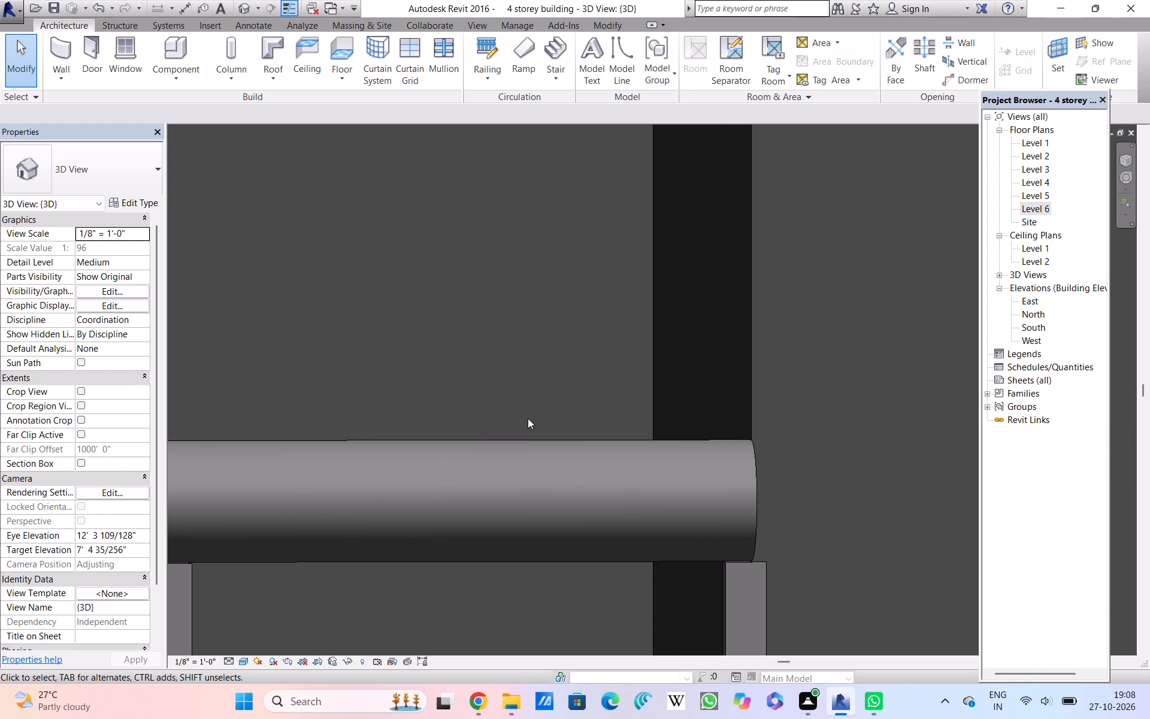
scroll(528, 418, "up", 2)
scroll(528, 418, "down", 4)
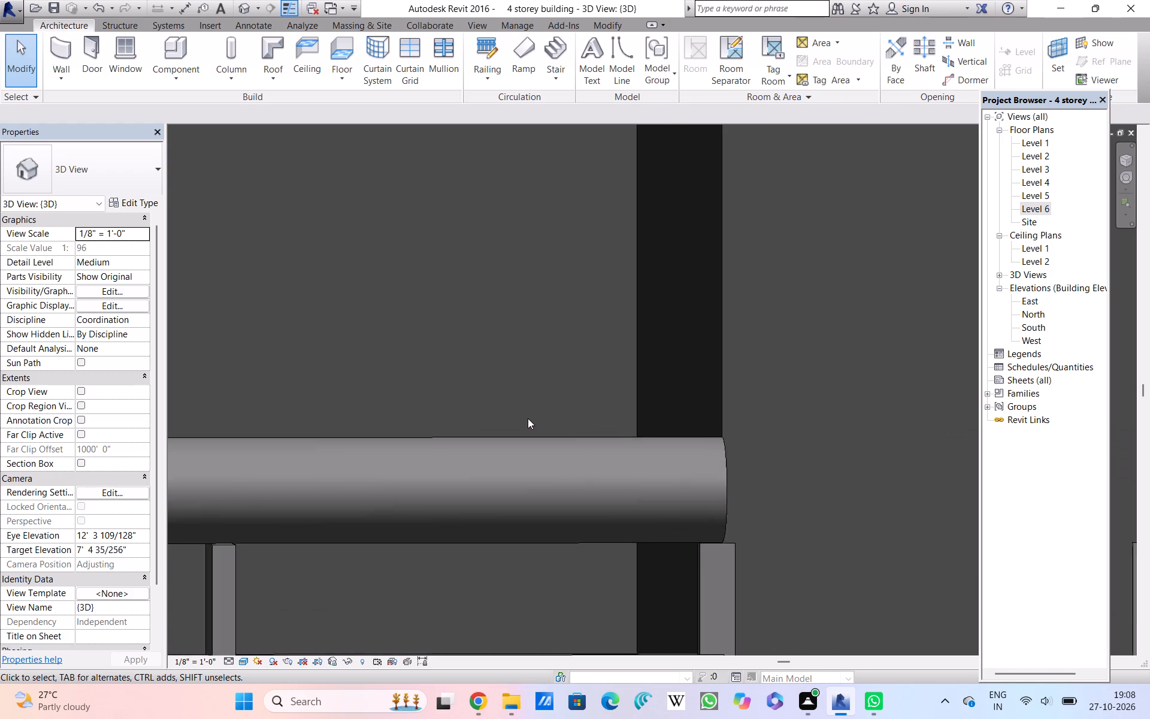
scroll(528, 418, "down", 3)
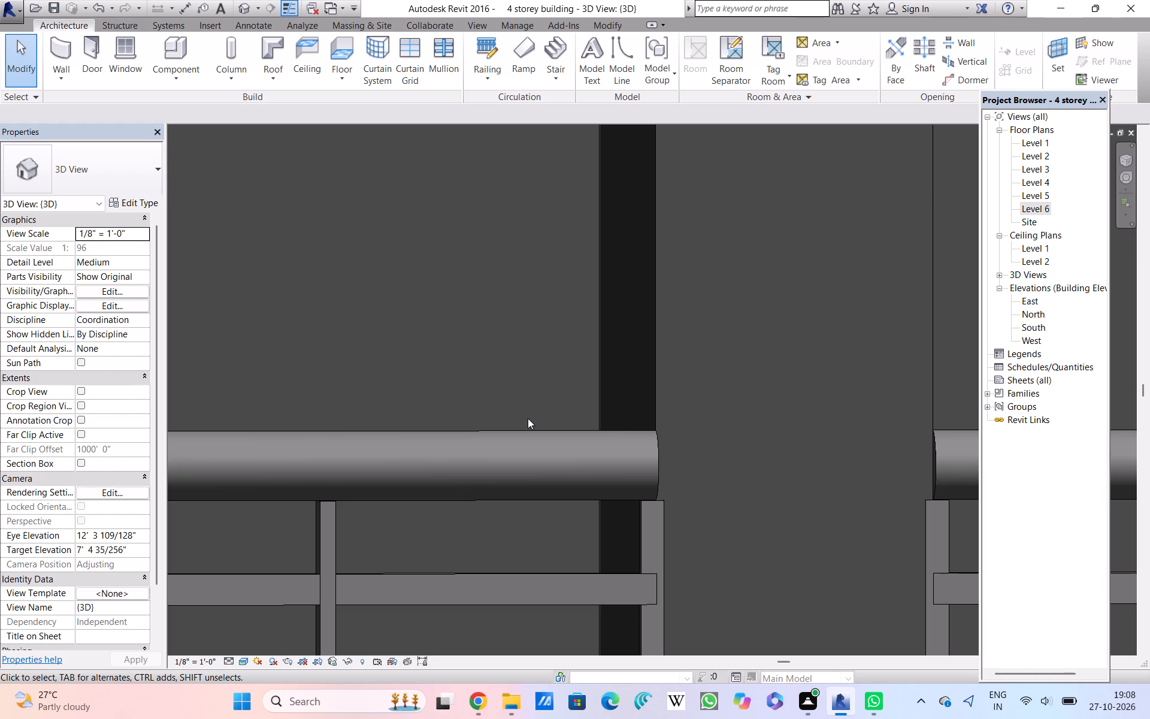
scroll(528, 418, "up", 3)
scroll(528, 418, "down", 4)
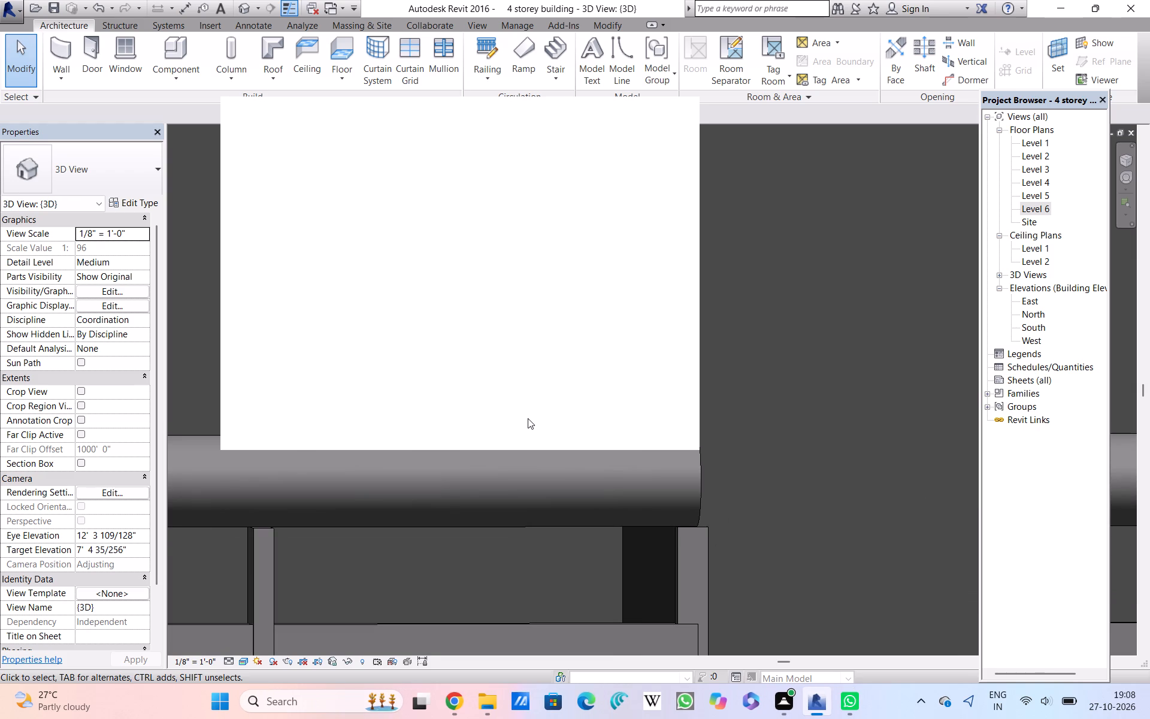
Close the blank notification window that covers the handrail in the 3D view.
double_click(674, 120)
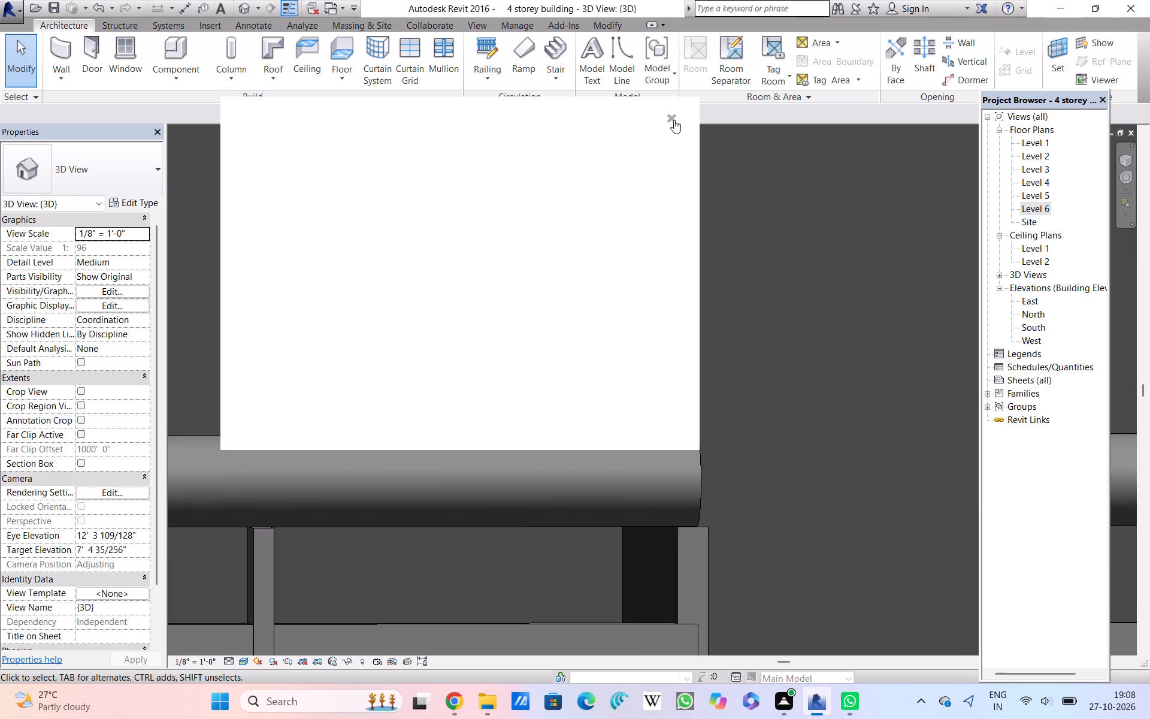
left_click(674, 114)
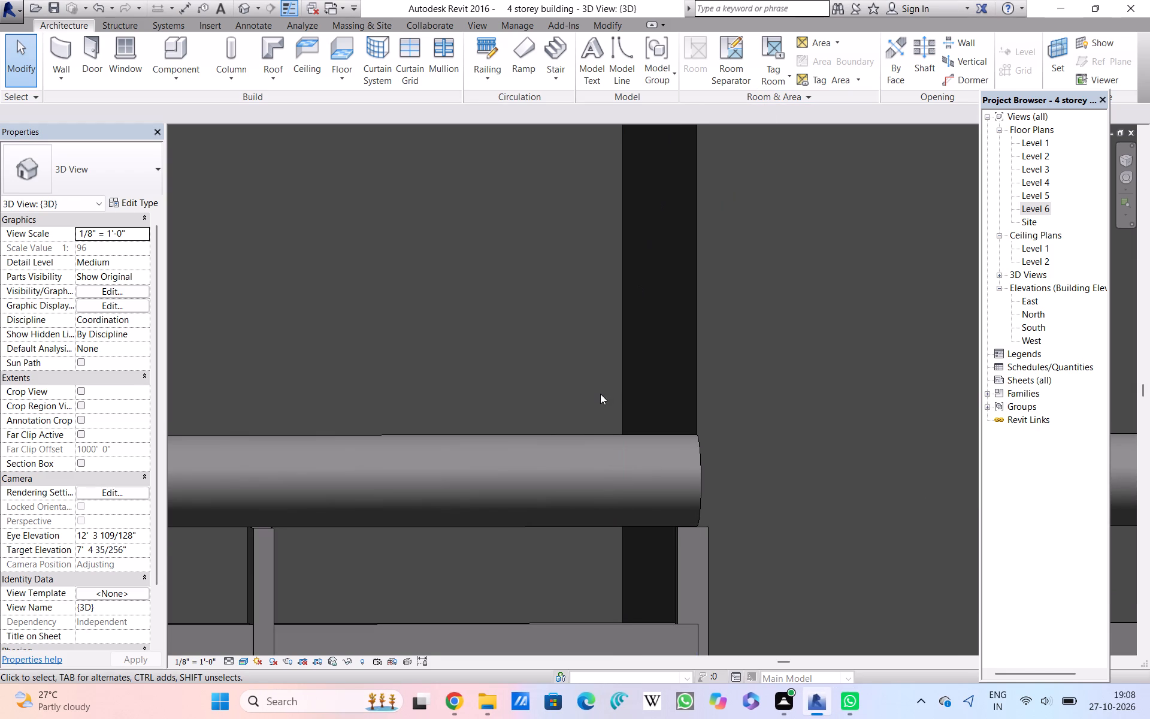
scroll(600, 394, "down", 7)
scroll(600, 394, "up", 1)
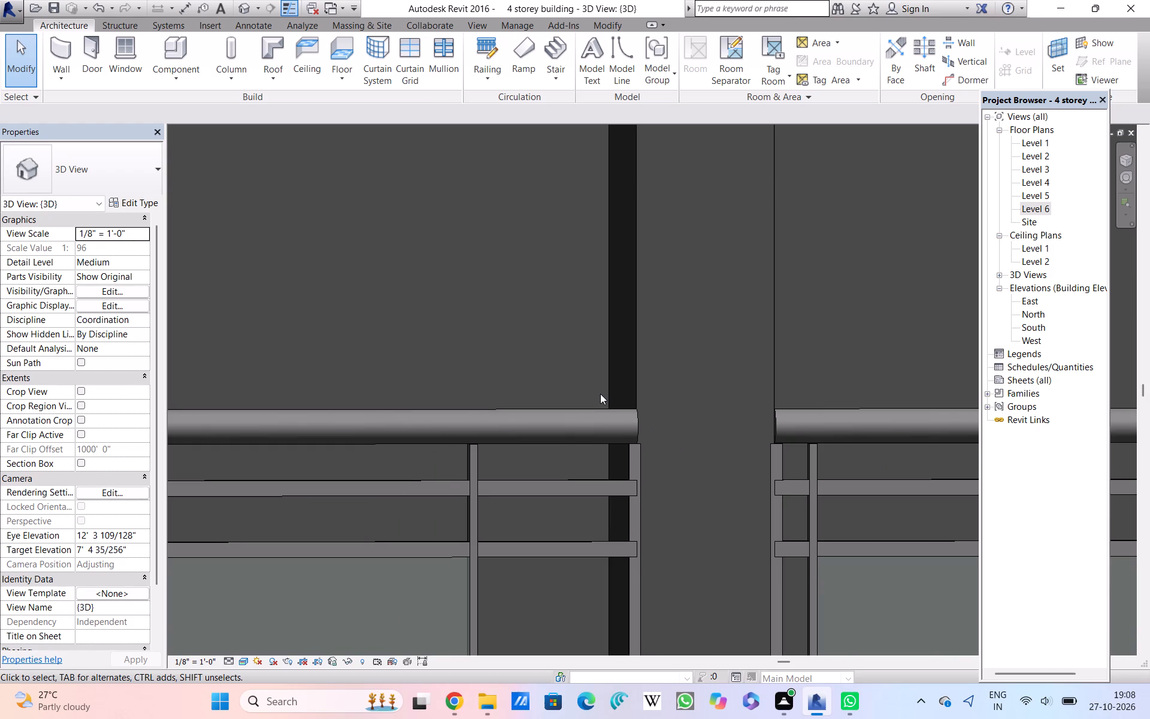
Examine the balcony railing's round handrail end beside the dark wall strip and the gap to the neighbouring railing.
scroll(600, 394, "up", 2)
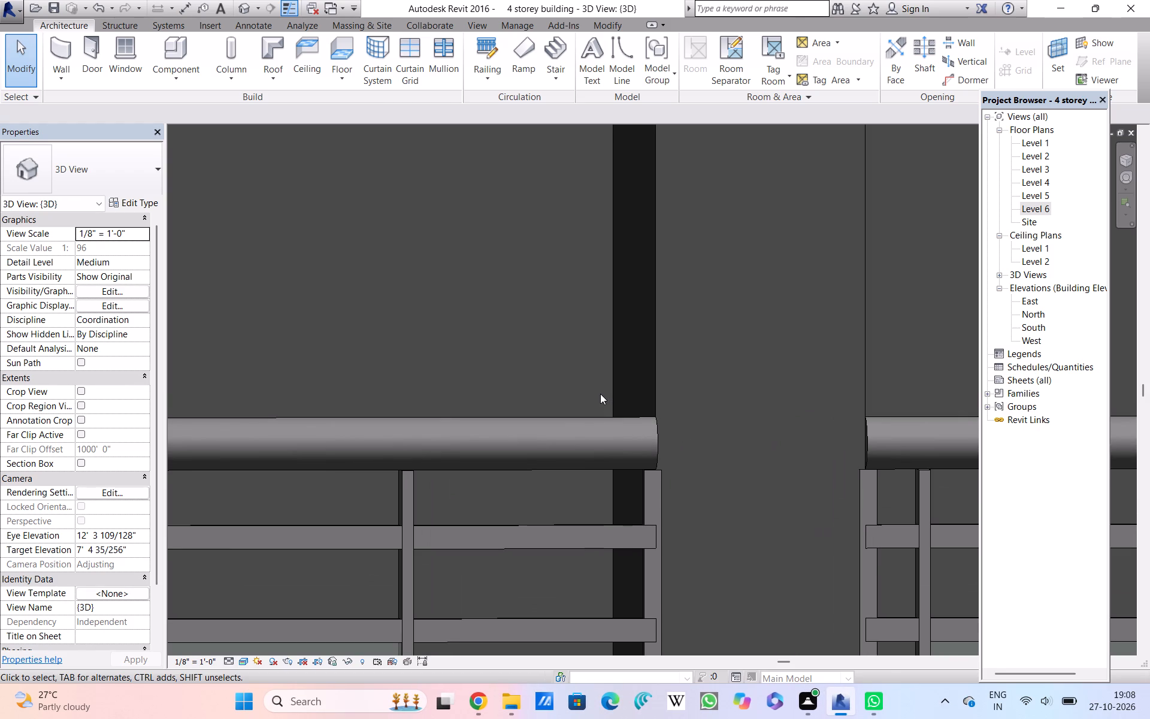
scroll(600, 394, "up", 4)
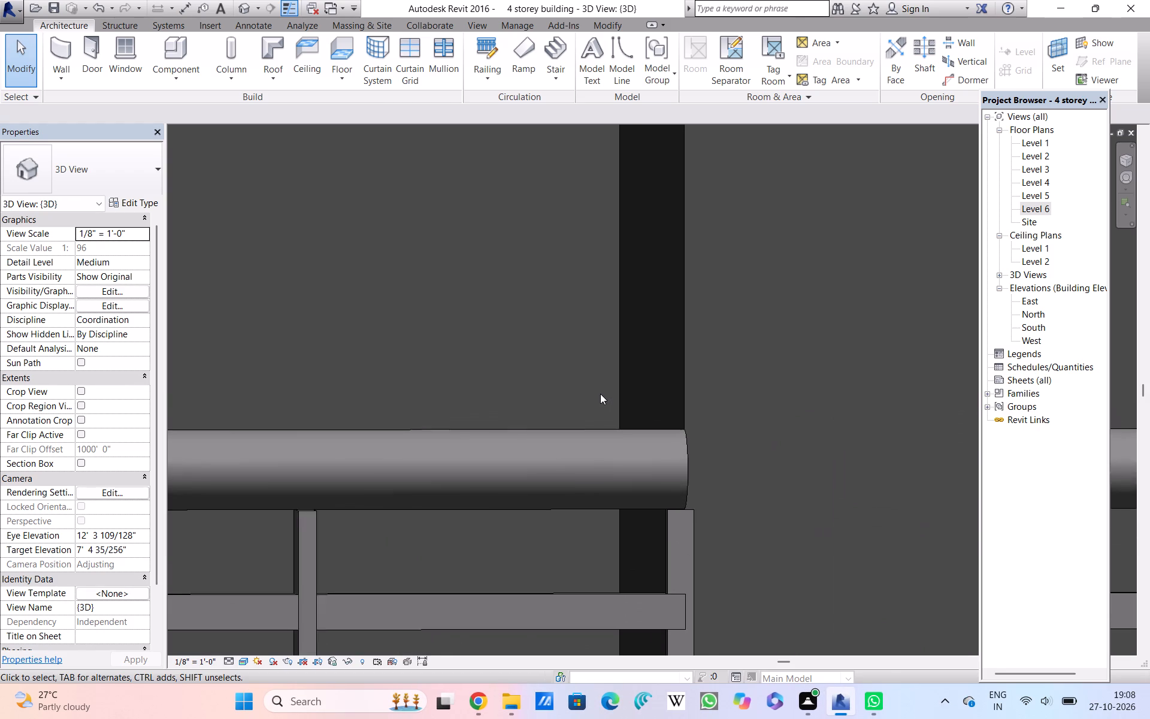
scroll(600, 394, "up", 4)
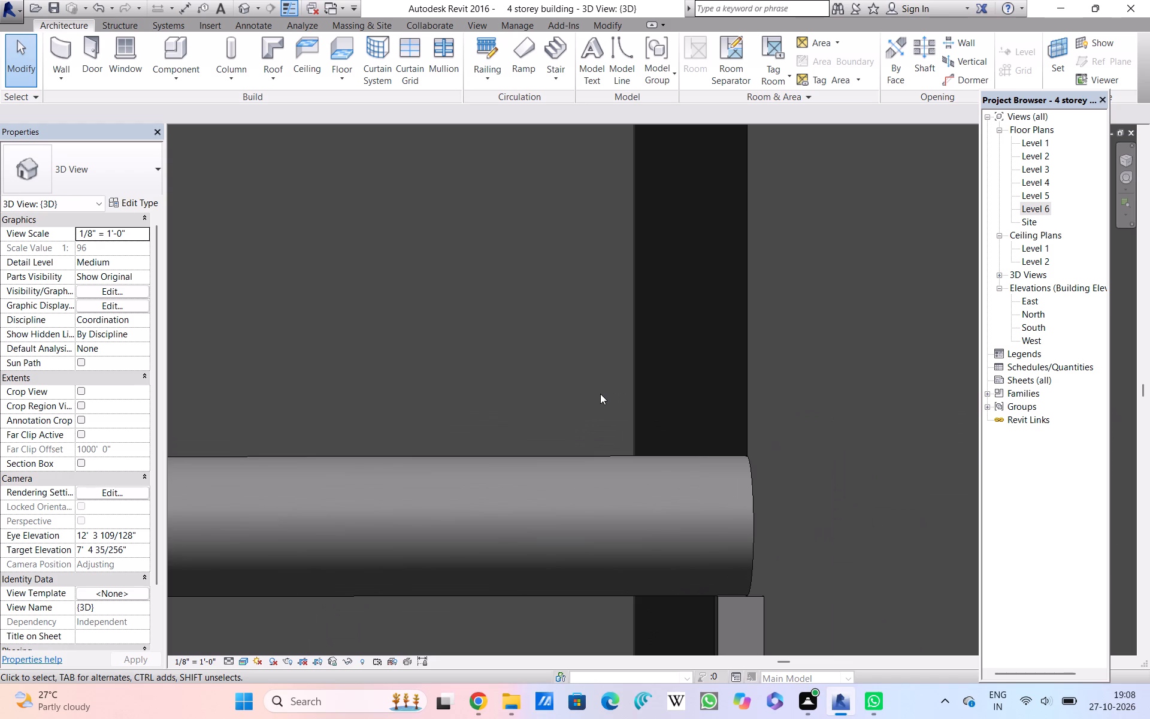
scroll(600, 394, "down", 7)
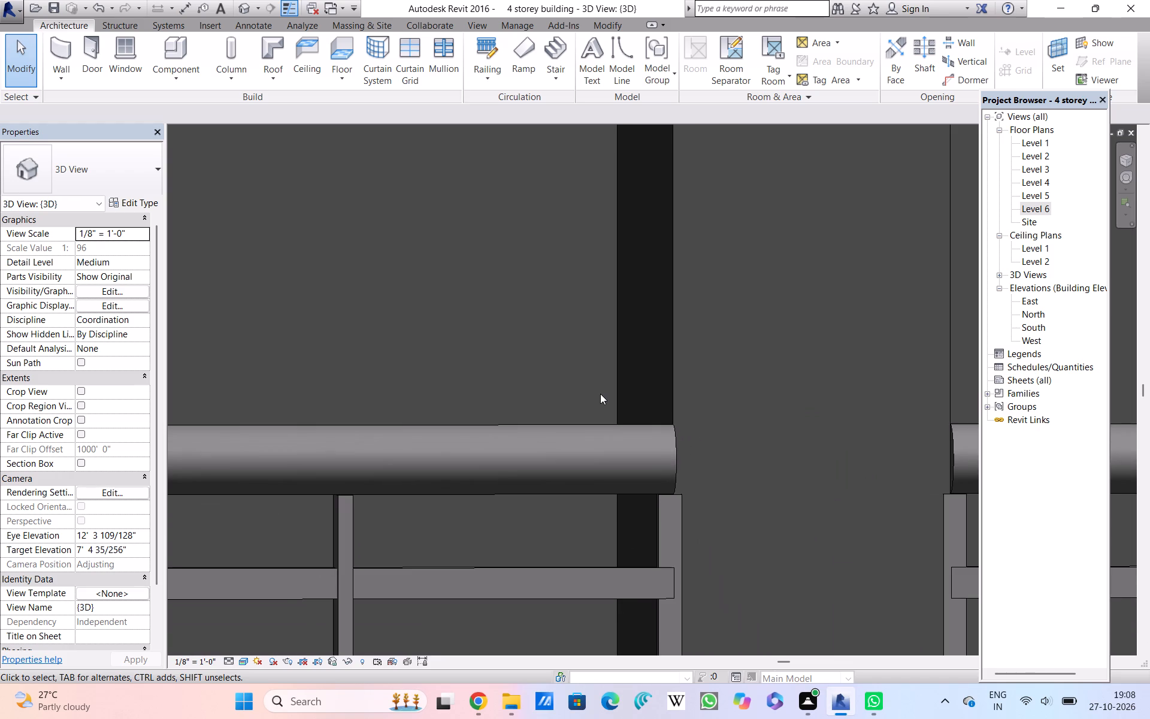
scroll(600, 394, "down", 7)
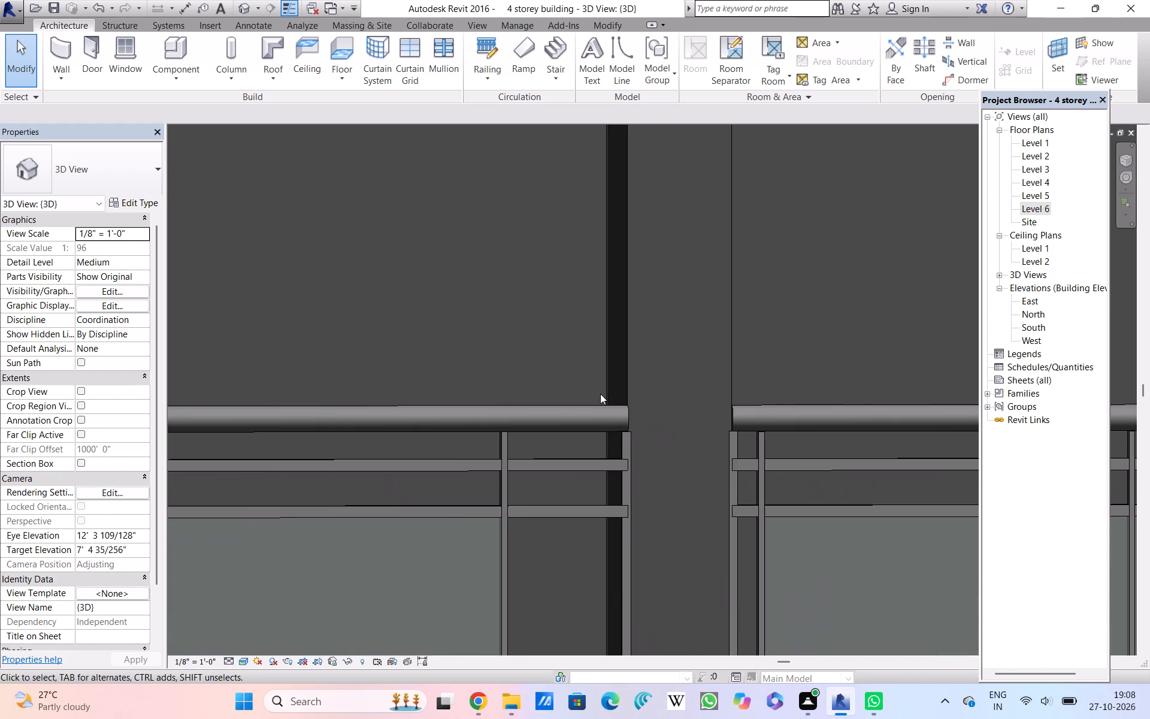
scroll(600, 394, "down", 1)
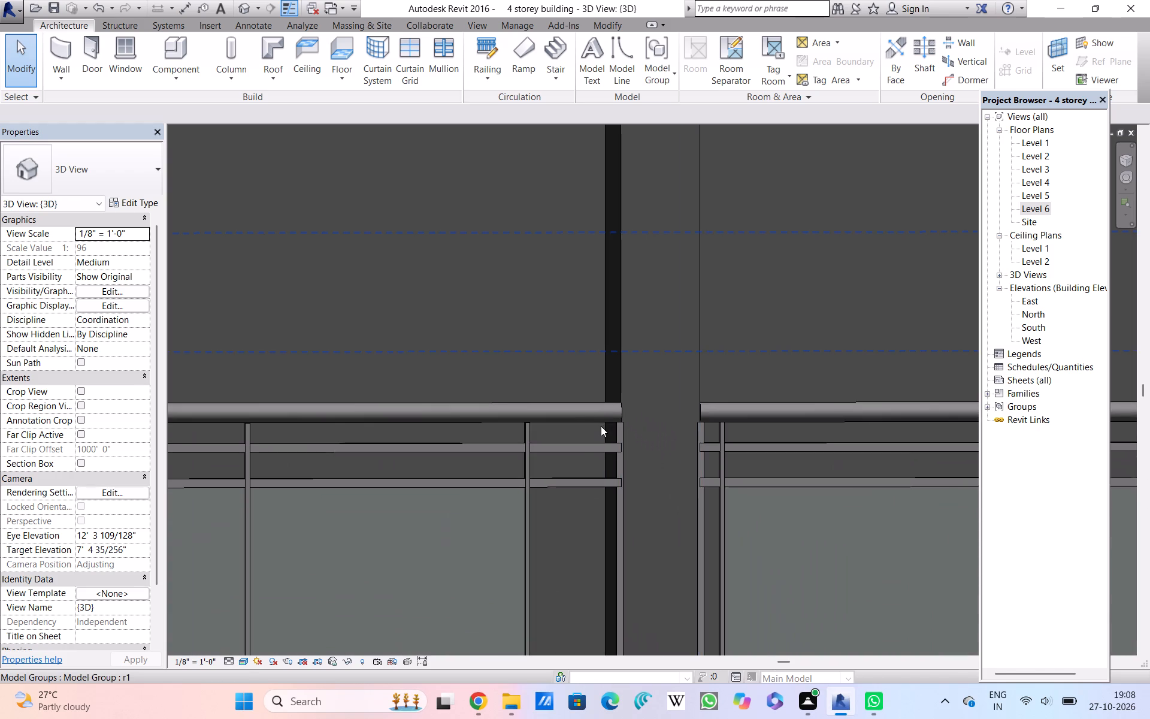
Examine up close where the round handrail, end post and upper horizontal rail meet in front of the dark wall strip.
scroll(601, 426, "up", 11)
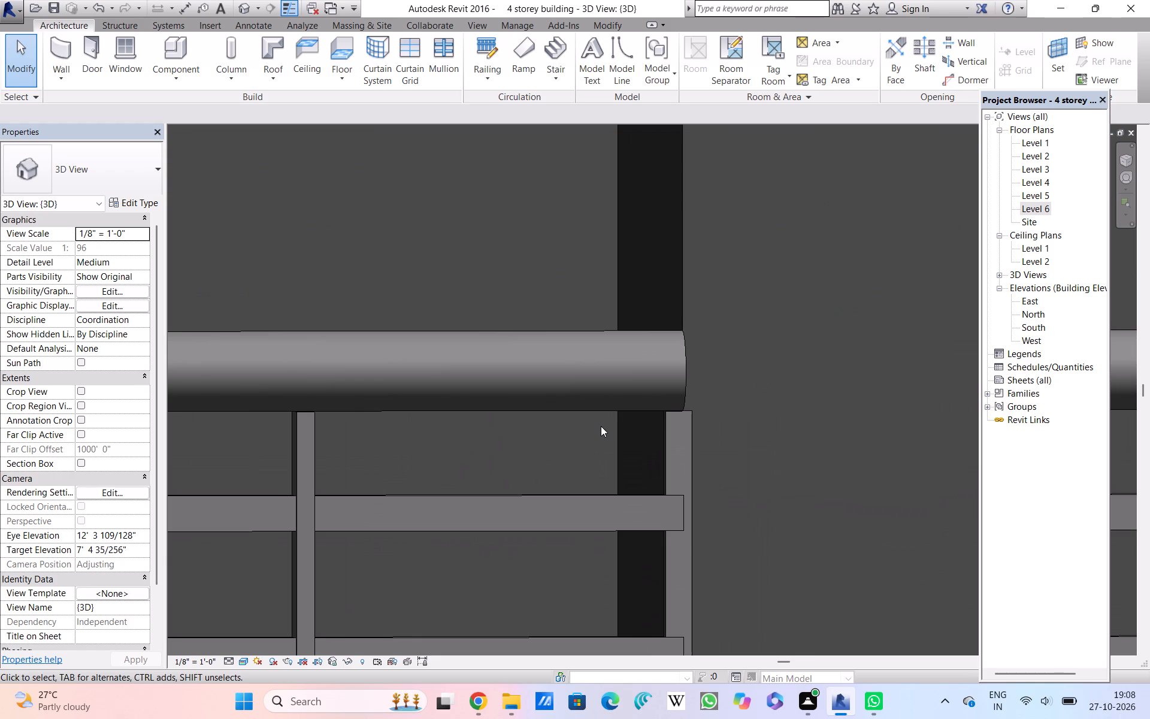
scroll(601, 452, "down", 3)
scroll(601, 452, "up", 5)
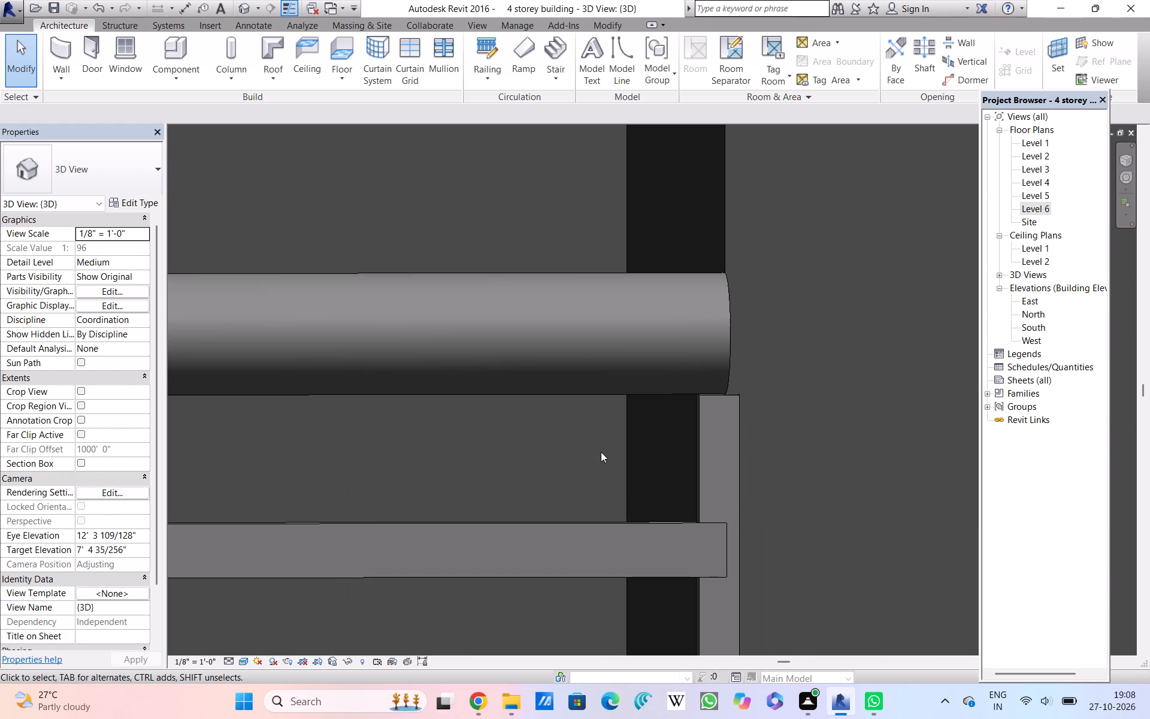
scroll(610, 460, "up", 6)
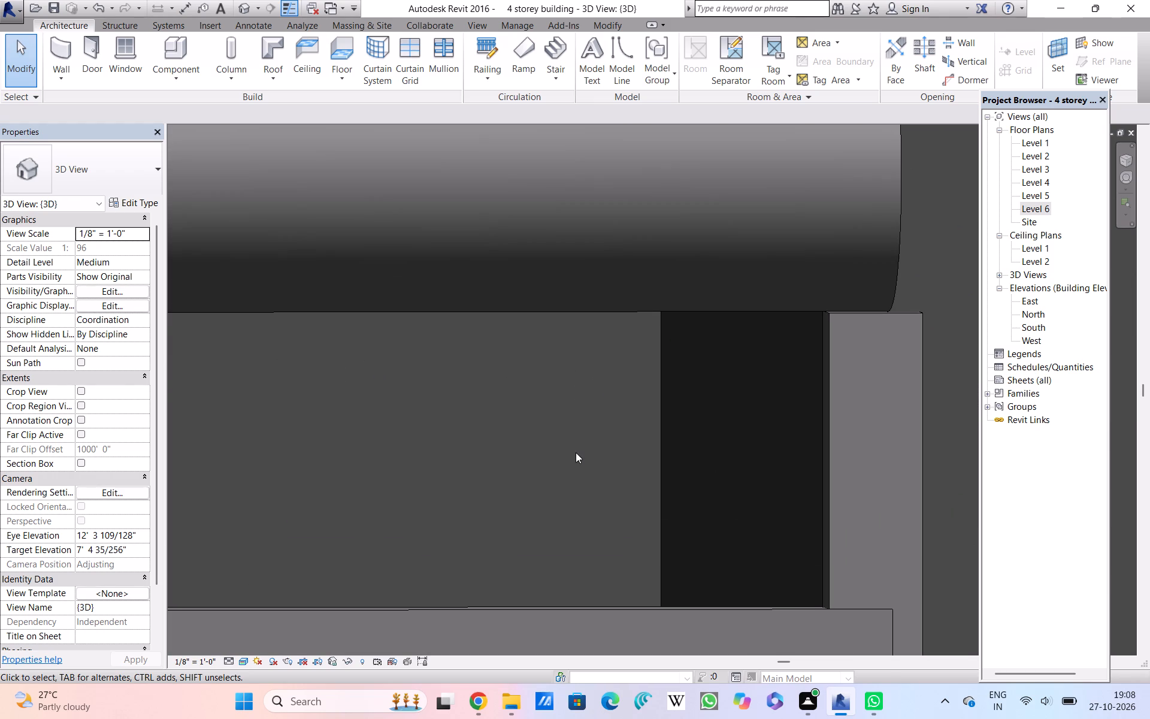
scroll(576, 452, "down", 5)
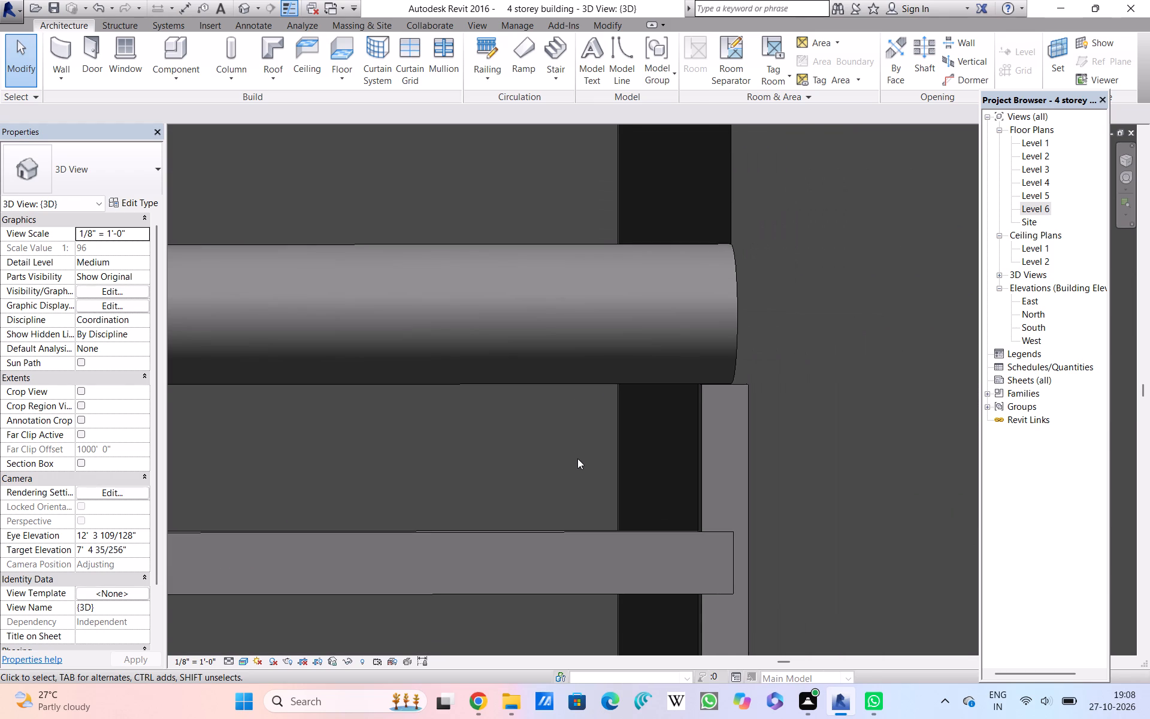
scroll(577, 458, "up", 9)
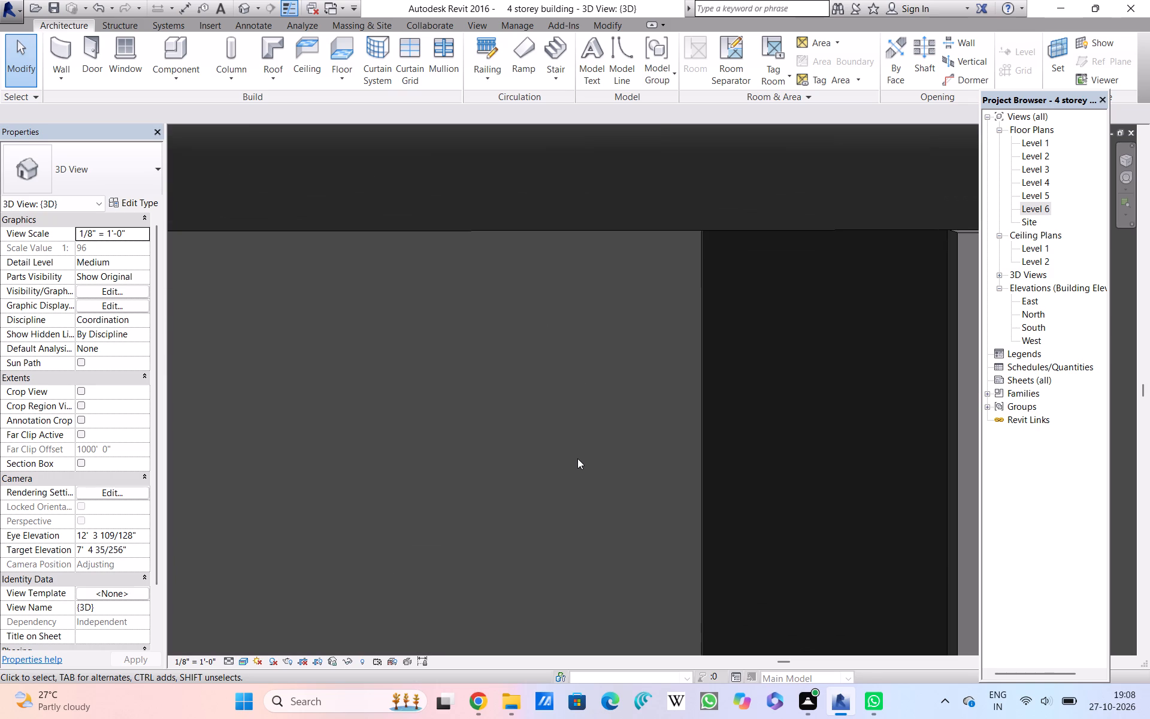
scroll(577, 458, "down", 9)
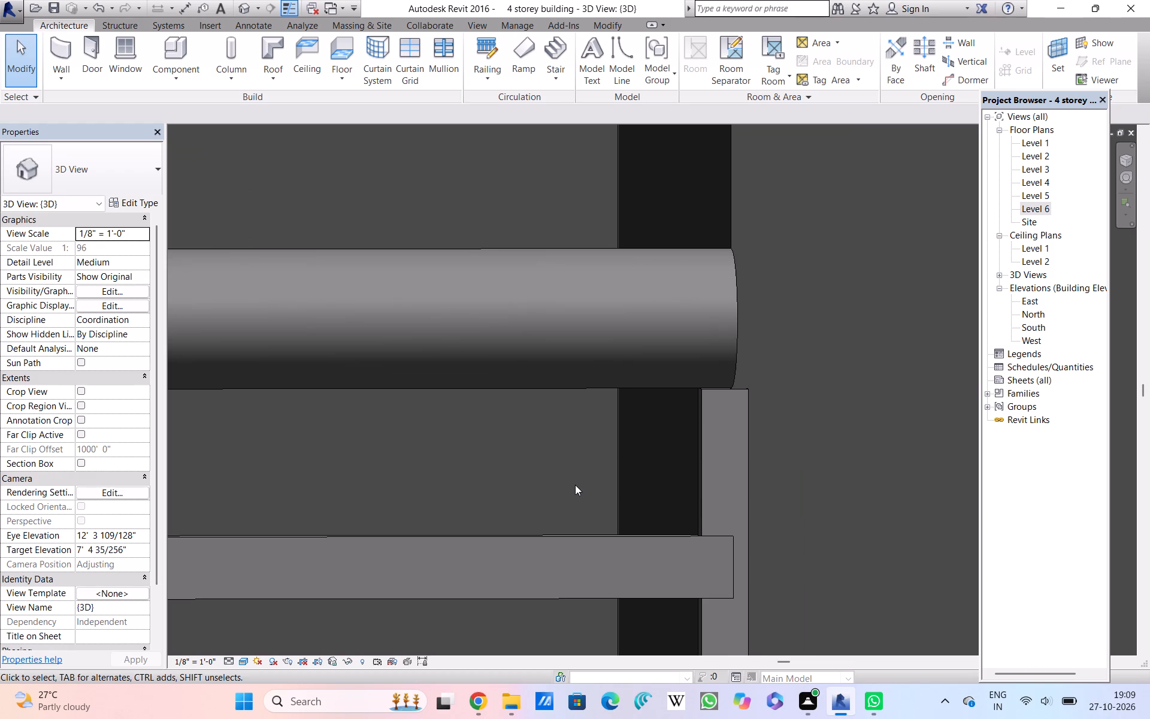
scroll(575, 487, "up", 5)
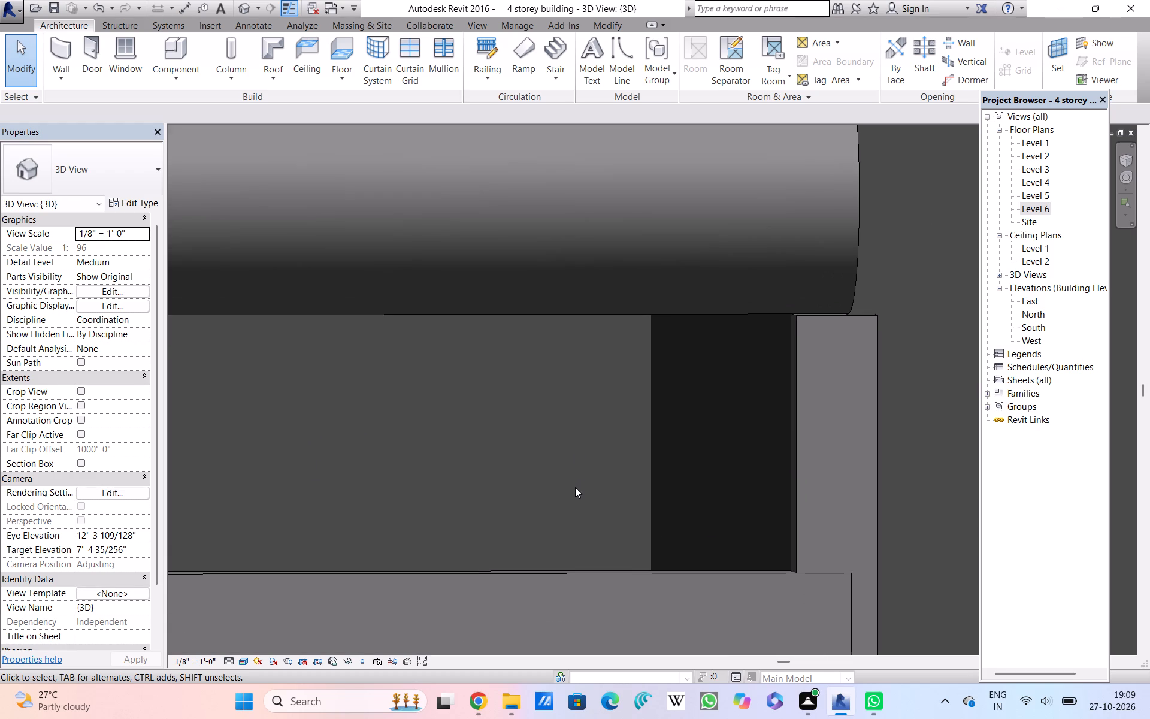
scroll(575, 487, "up", 5)
scroll(575, 487, "down", 11)
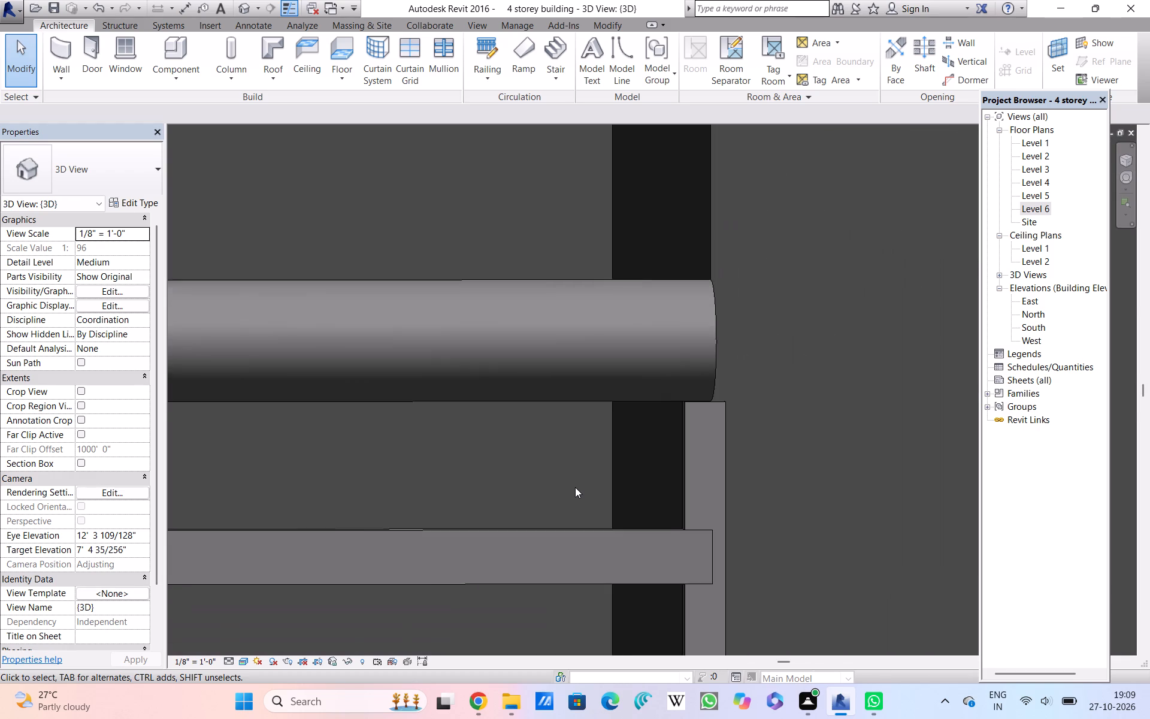
scroll(575, 487, "down", 7)
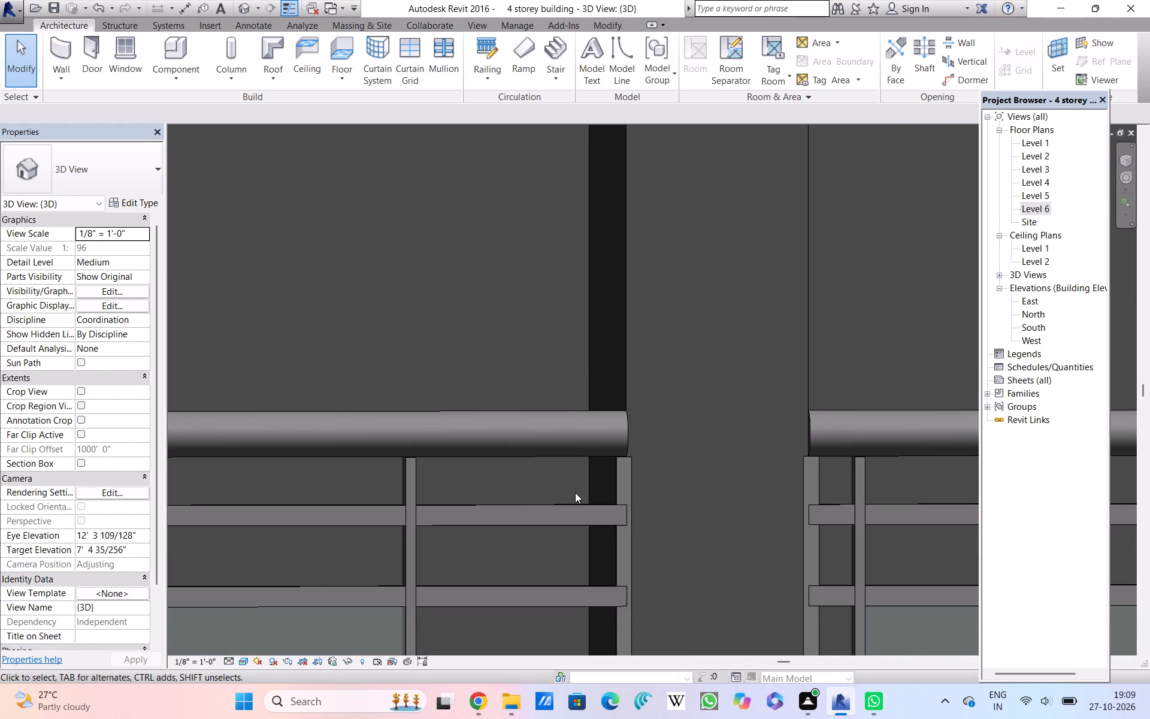
Examine the intermediate post's joints with the handrail and horizontal rails, along to the railing's end post.
middle_click_drag(575, 493, 878, 446)
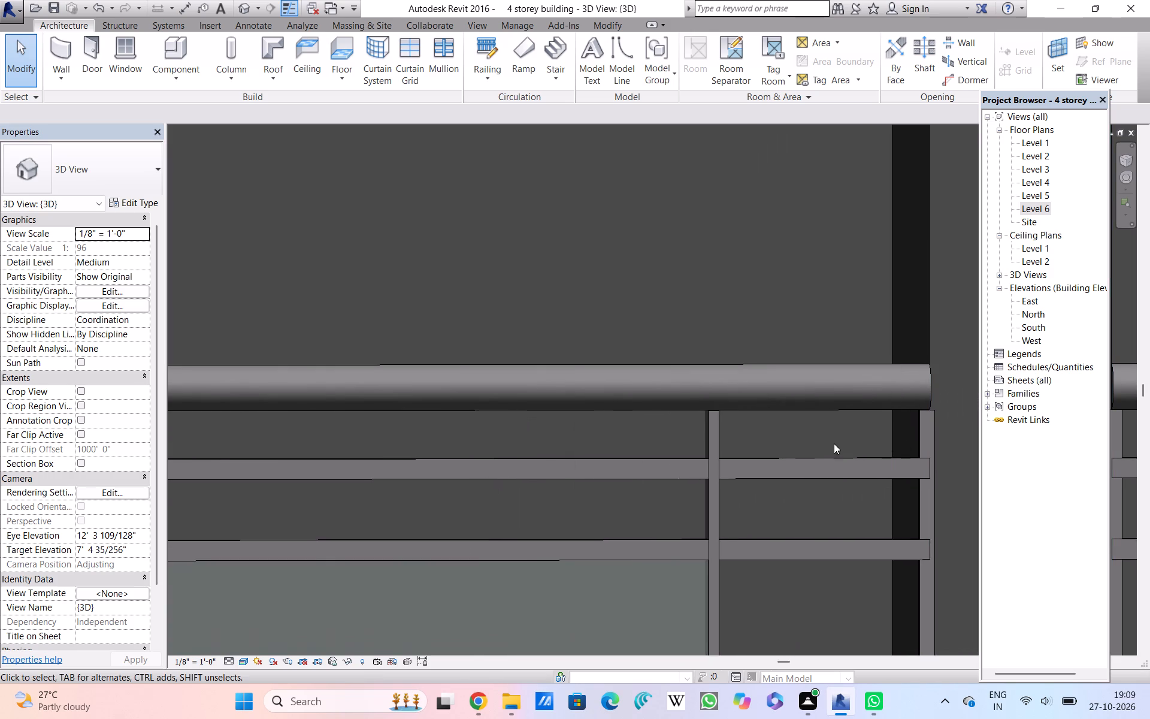
scroll(822, 443, "up", 10)
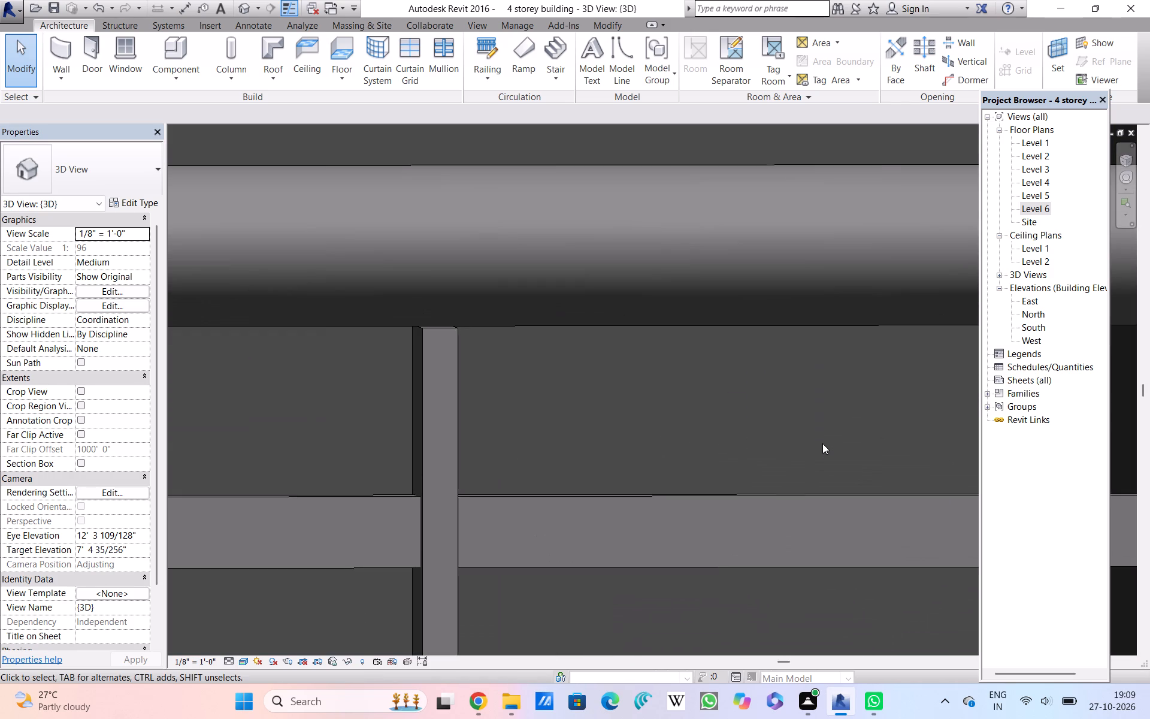
scroll(822, 443, "down", 3)
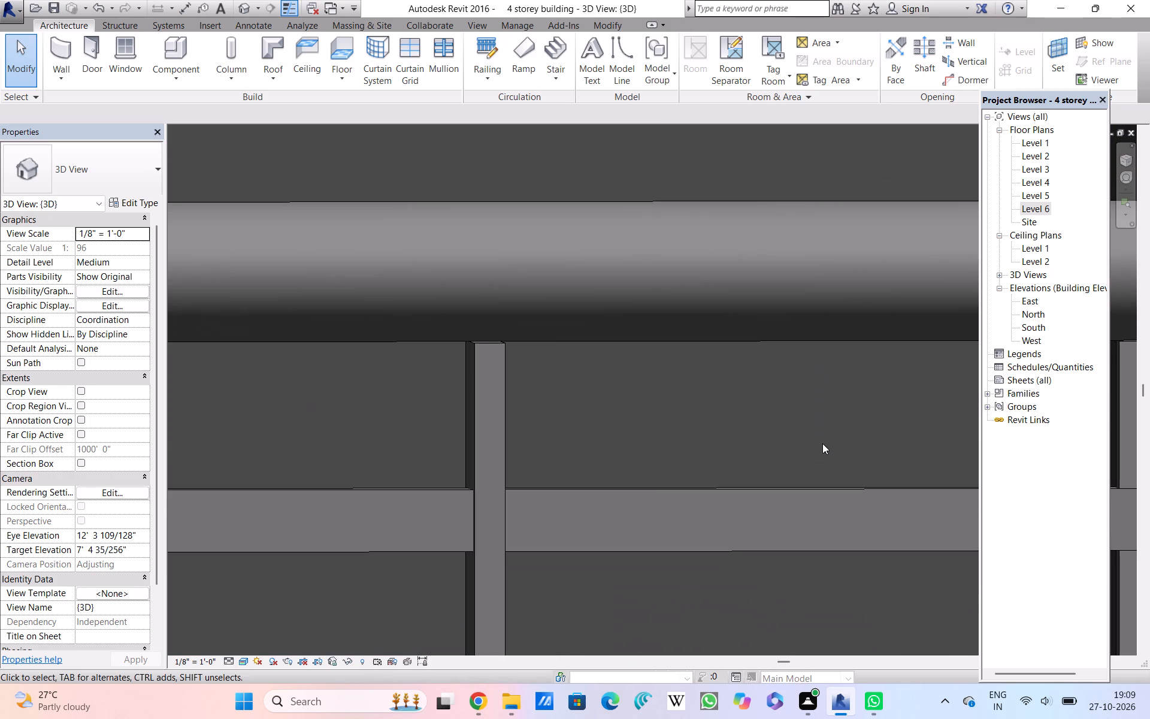
scroll(822, 443, "down", 4)
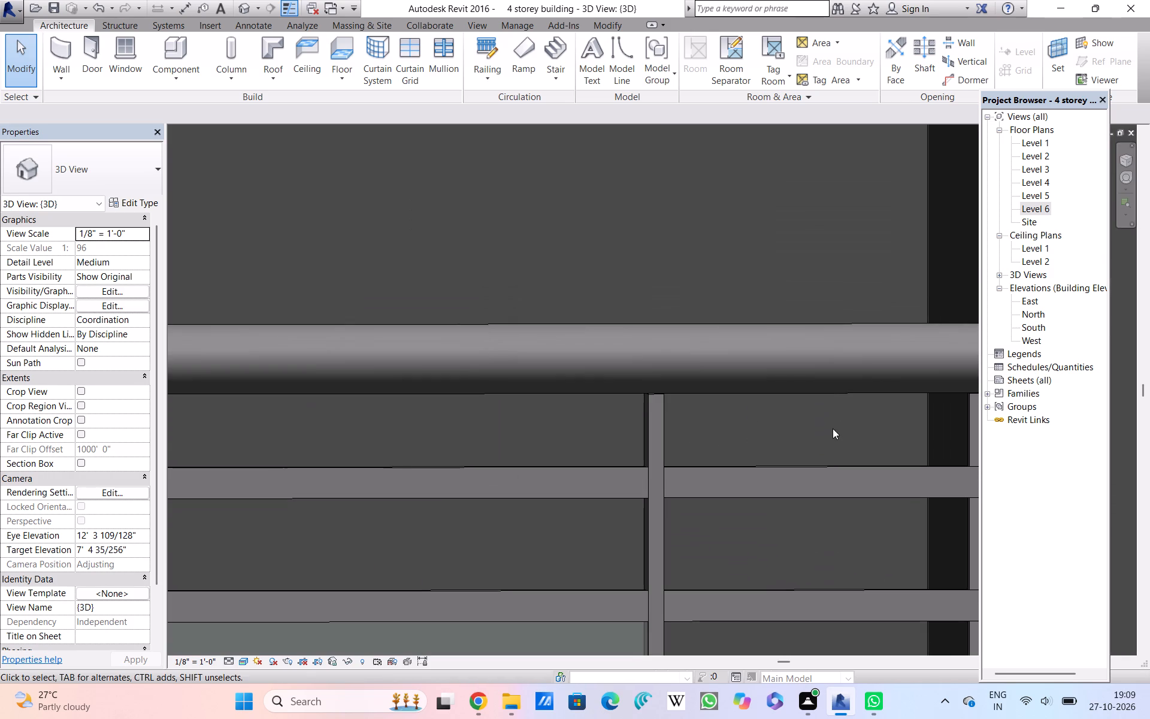
middle_click_drag(839, 424, 609, 456)
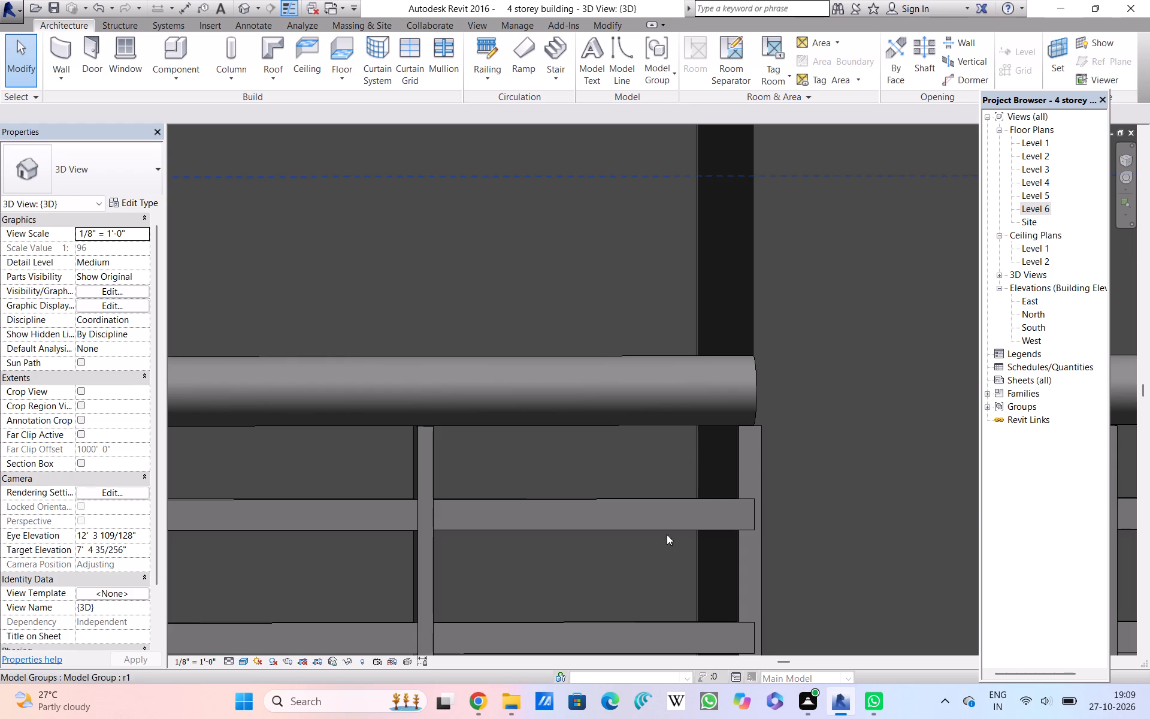
scroll(651, 561, "up", 2)
middle_click_drag(679, 562, 601, 552)
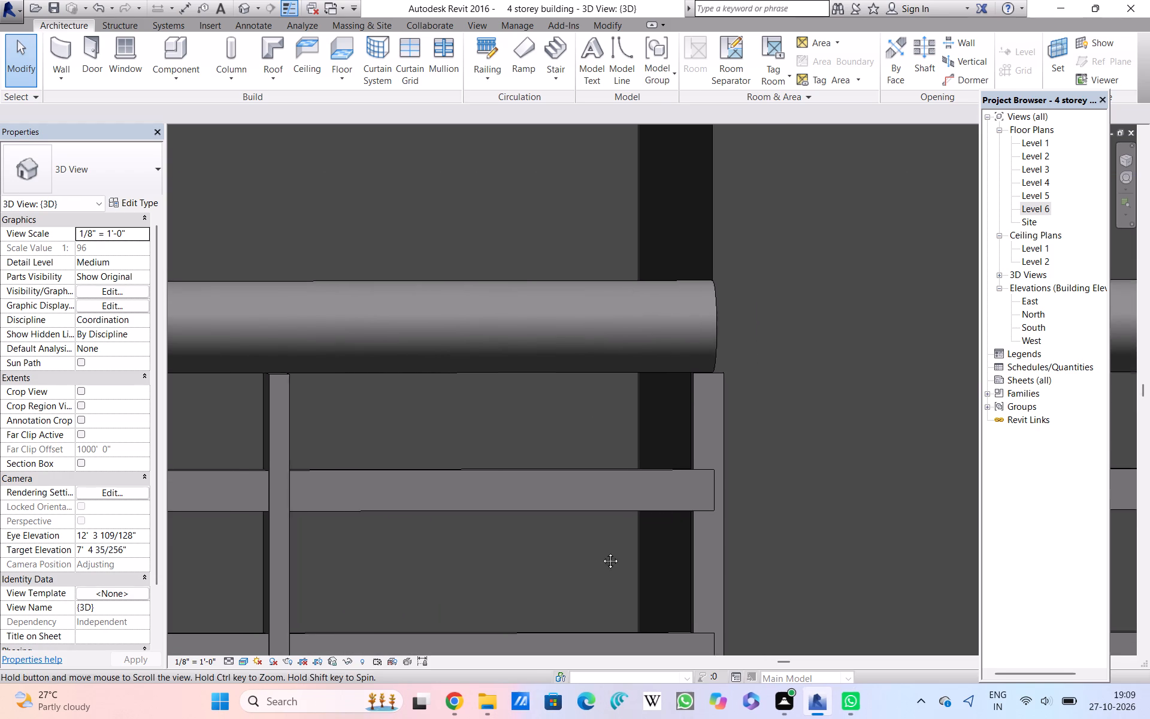
middle_click_drag(601, 552, 551, 539)
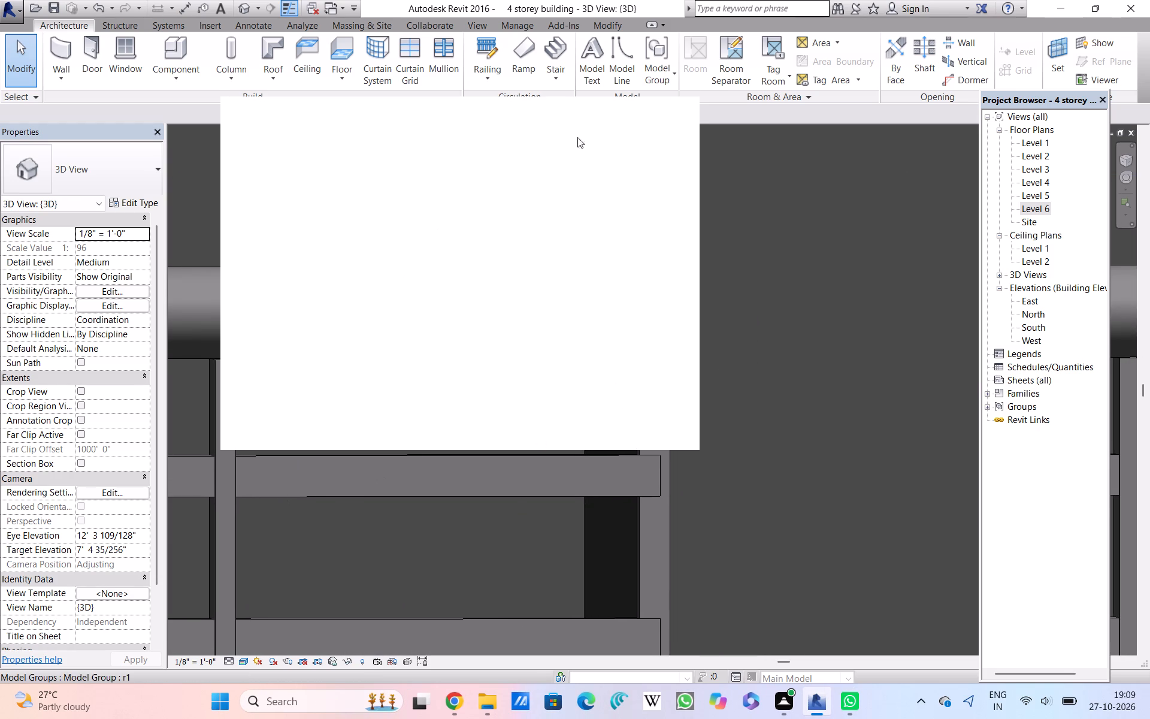